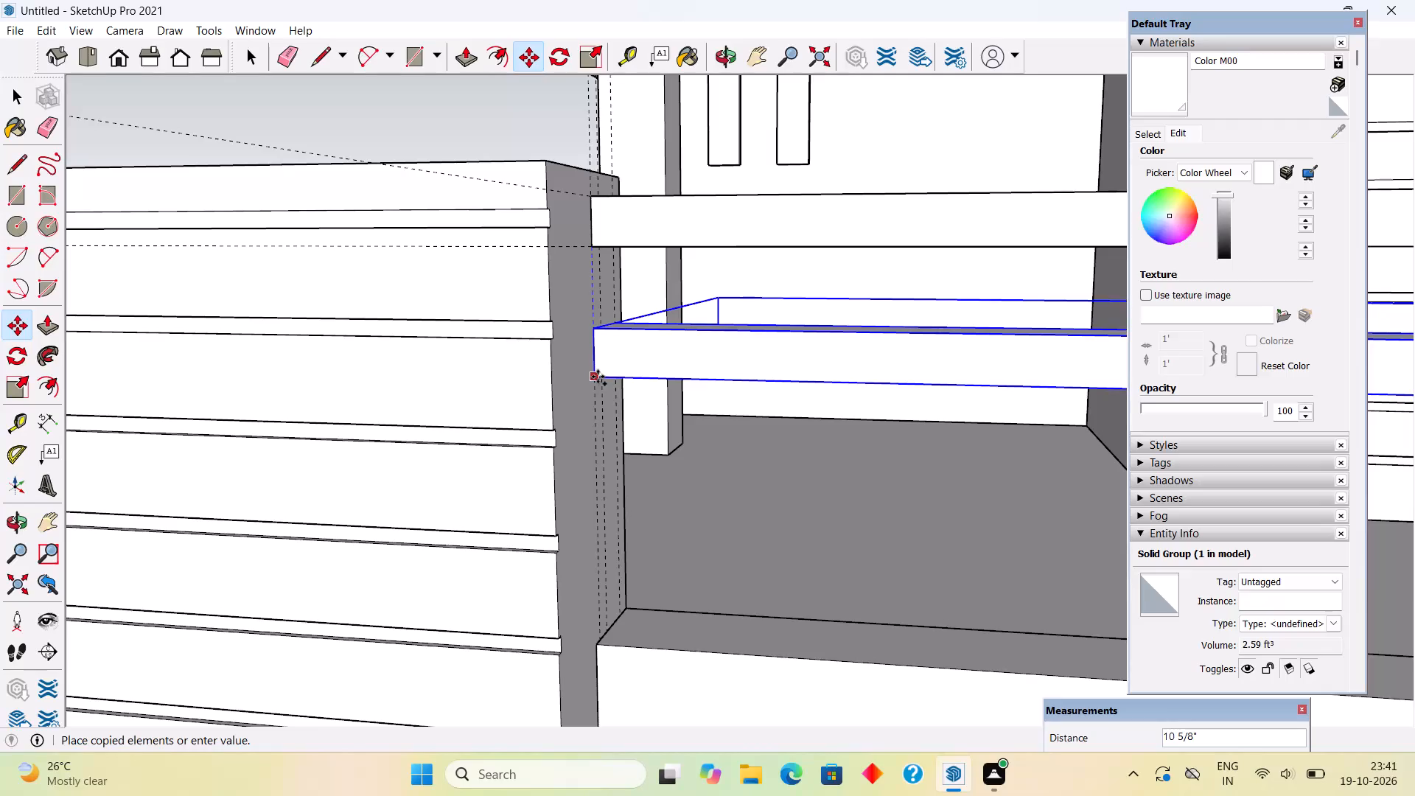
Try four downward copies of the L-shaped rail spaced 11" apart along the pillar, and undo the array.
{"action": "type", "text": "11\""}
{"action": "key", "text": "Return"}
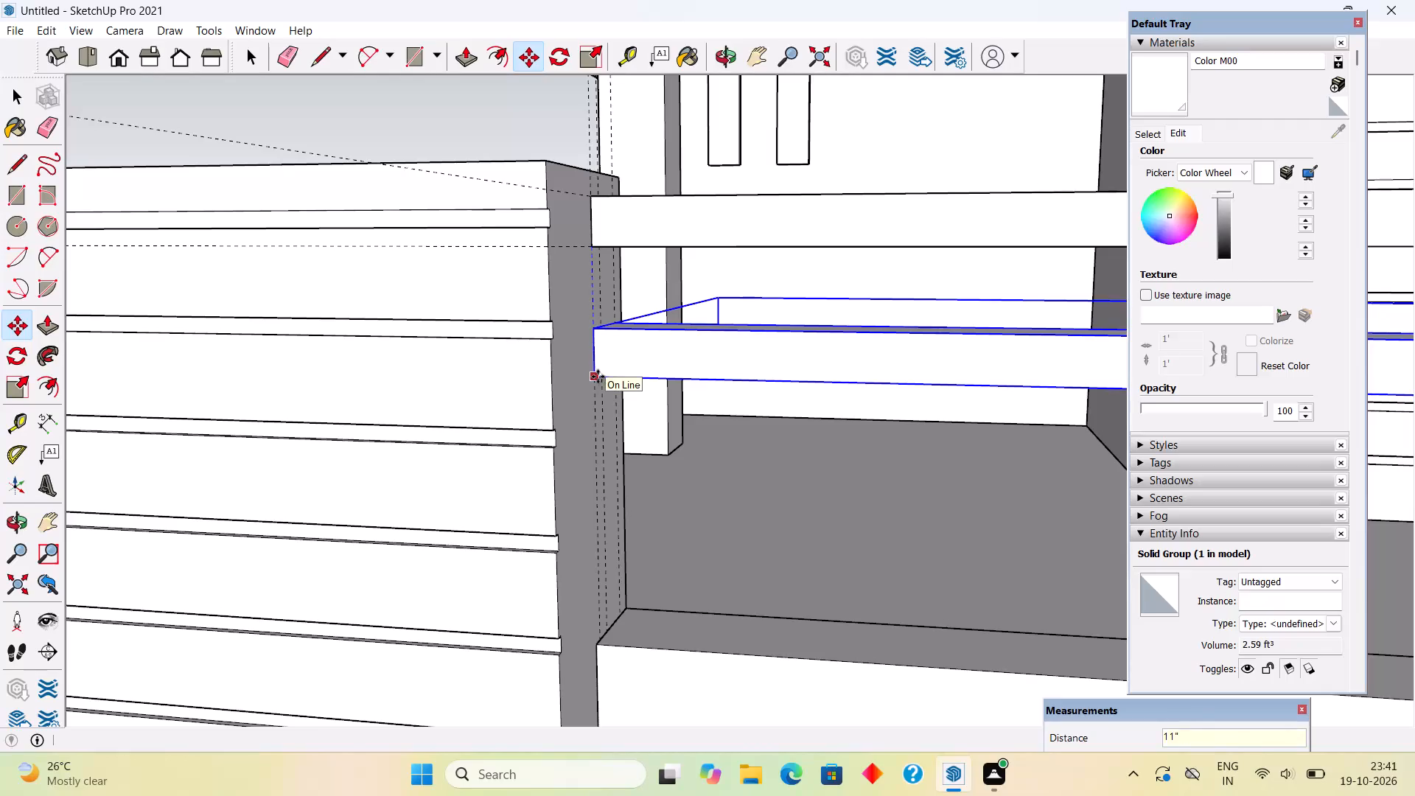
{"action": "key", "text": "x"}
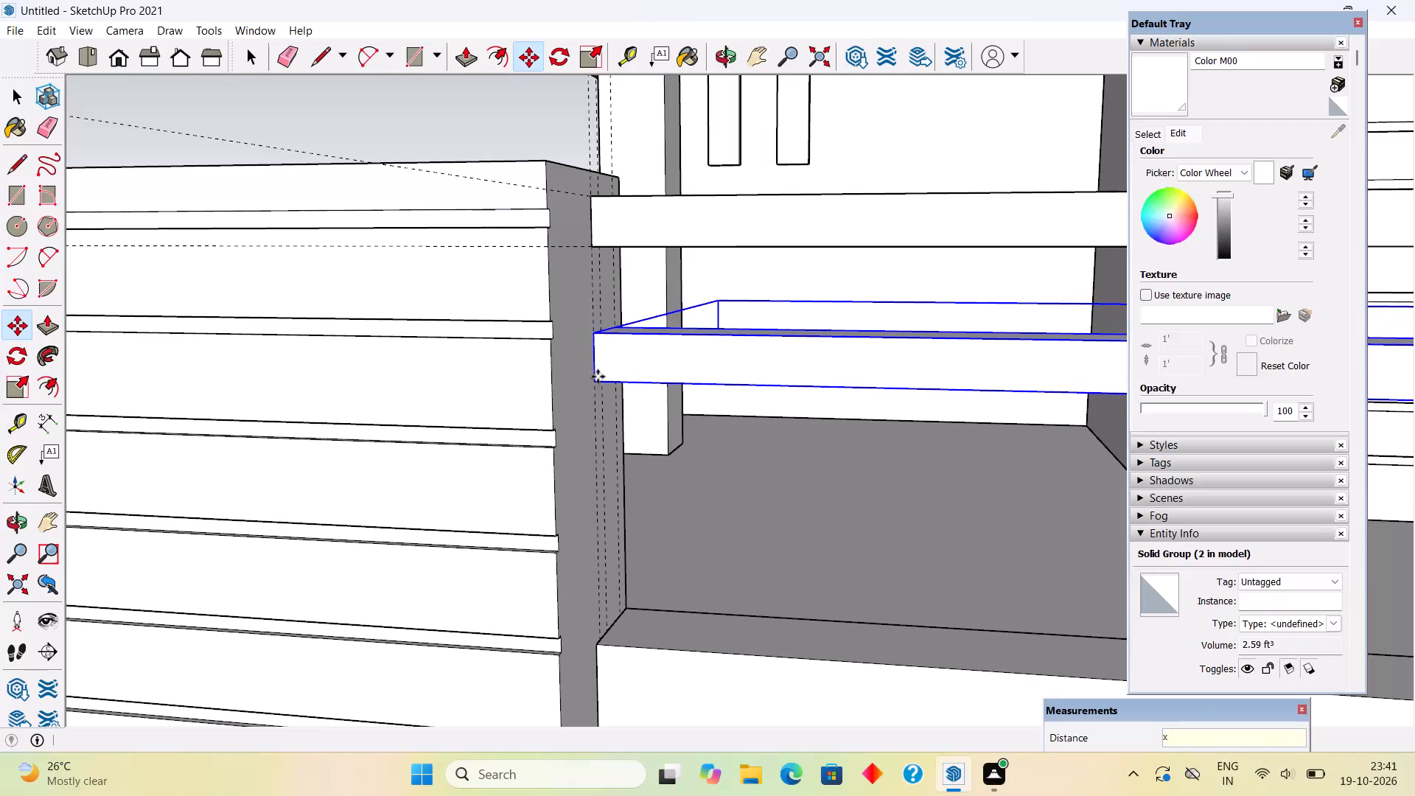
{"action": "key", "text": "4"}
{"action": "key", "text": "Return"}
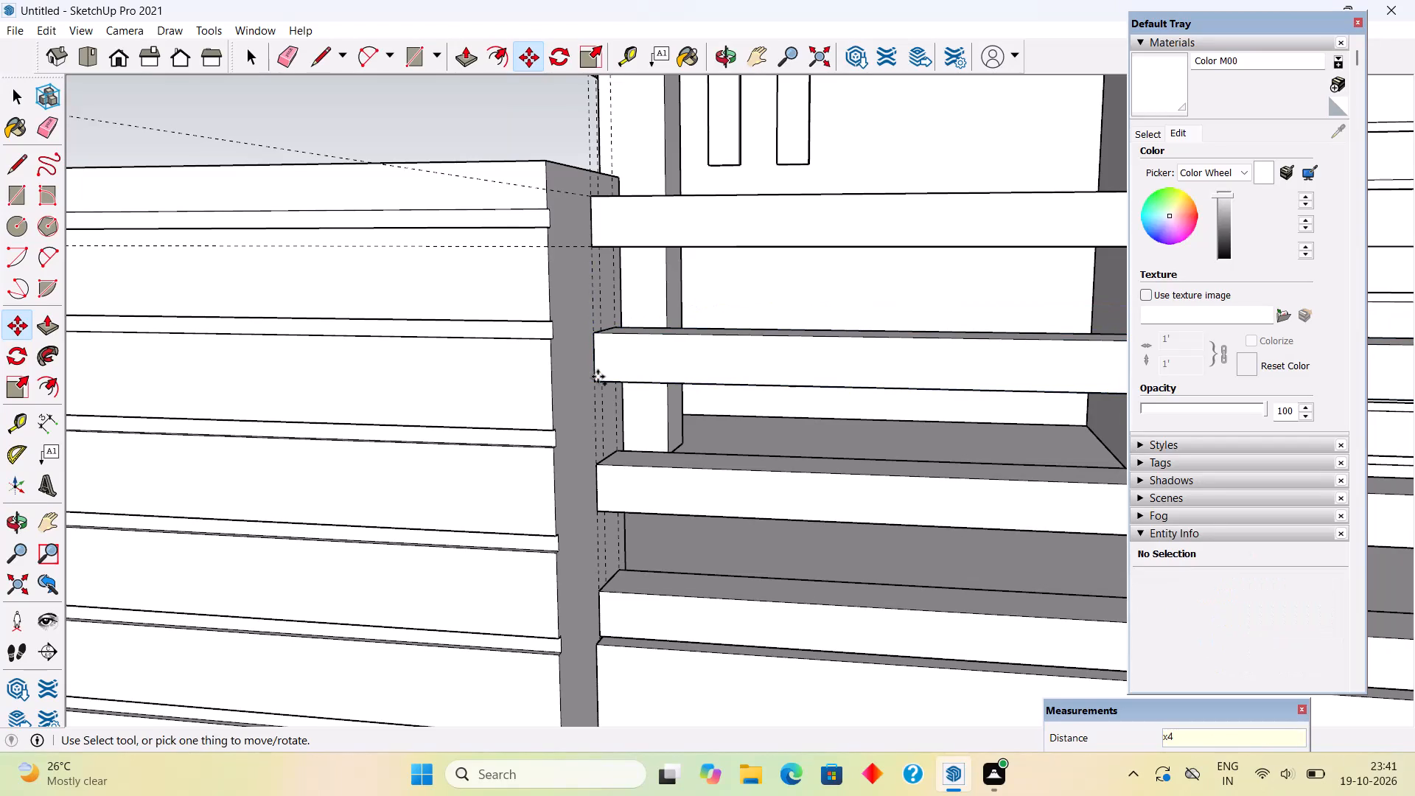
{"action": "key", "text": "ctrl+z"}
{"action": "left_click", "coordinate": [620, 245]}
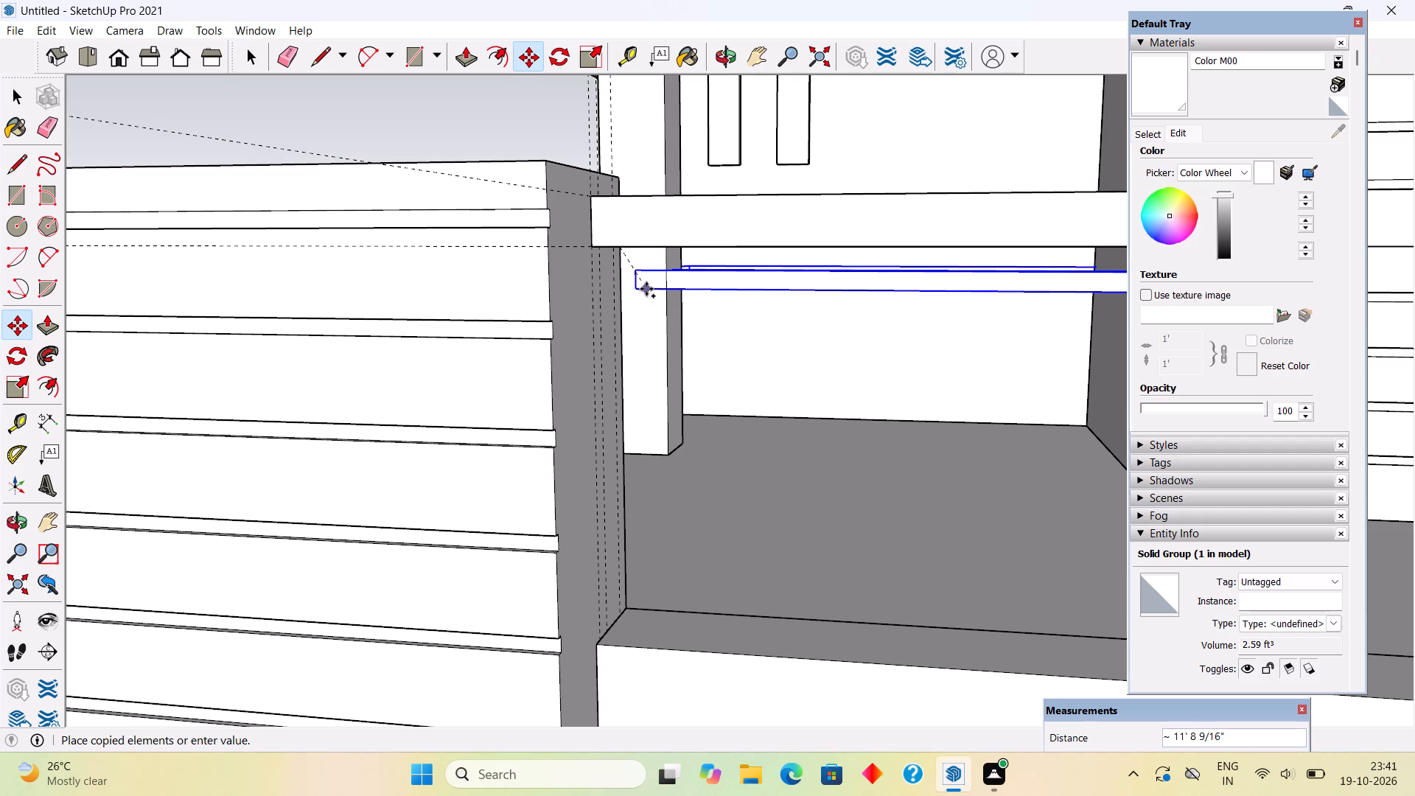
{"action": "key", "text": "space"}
Copy the L-shaped rail straight down from its lower corner at the pillar, making four copies spaced 9" apart.
{"action": "scroll", "coordinate": [606, 208], "scroll_direction": "up", "scroll_amount": 5}
{"action": "left_click", "coordinate": [583, 260]}
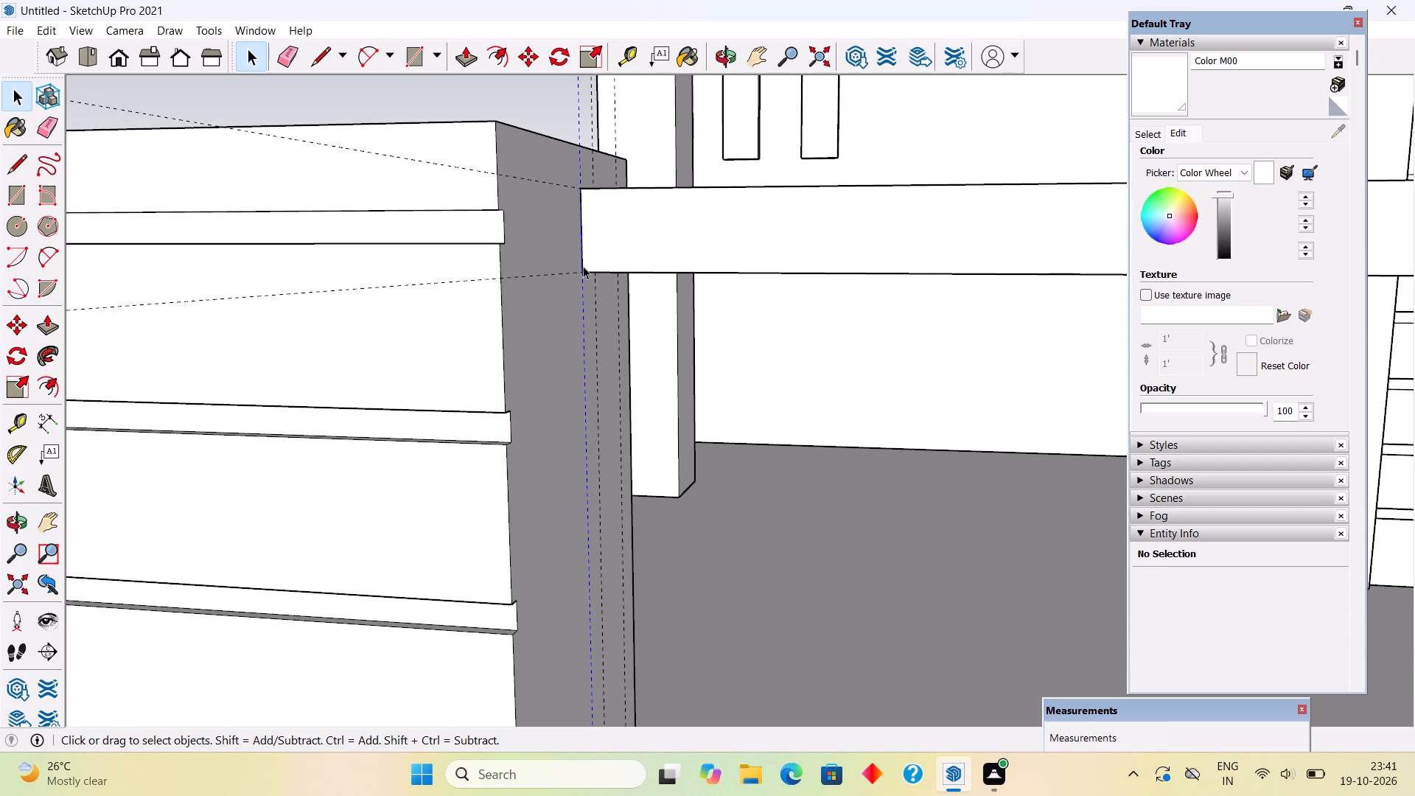
{"action": "left_click", "coordinate": [597, 256]}
{"action": "key", "text": "m"}
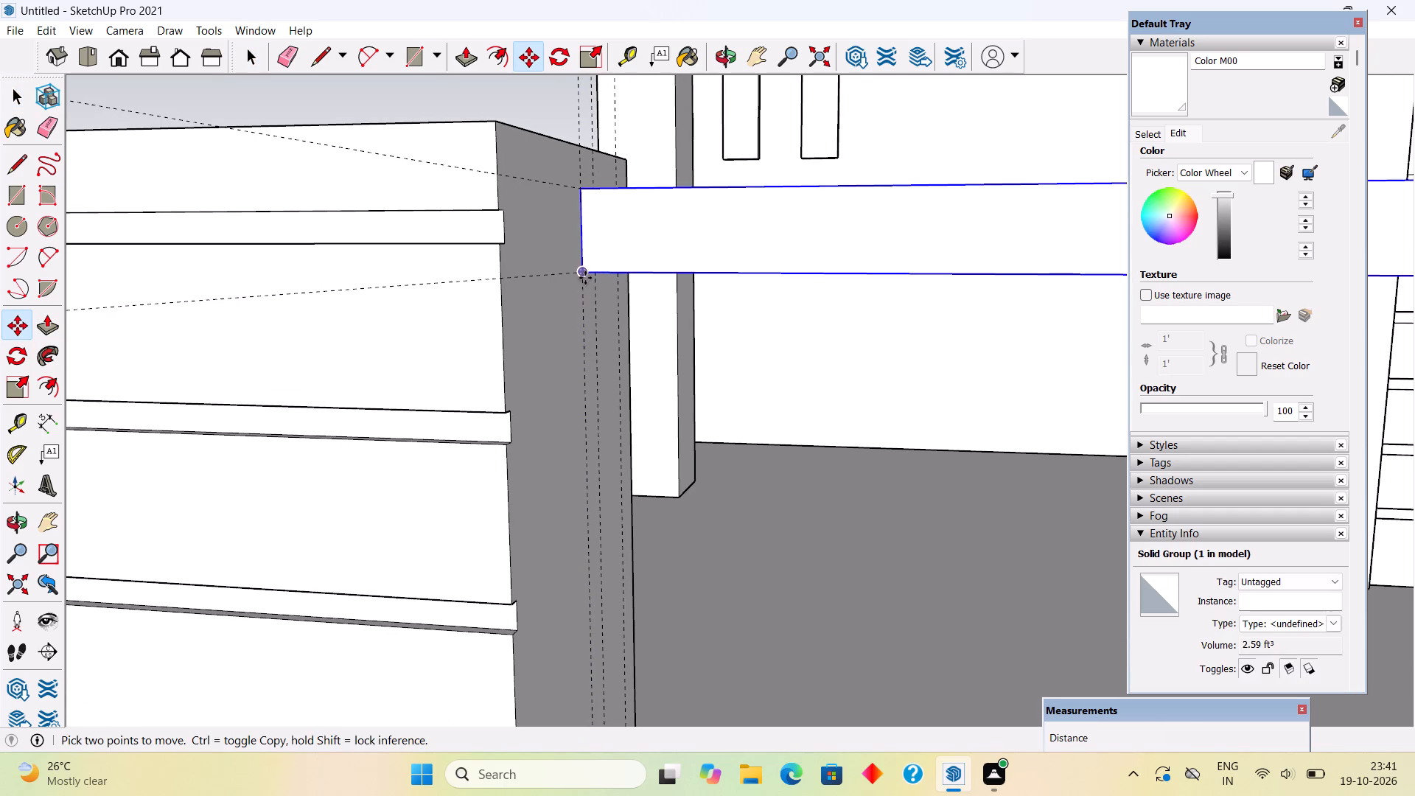
{"action": "left_click", "coordinate": [584, 268]}
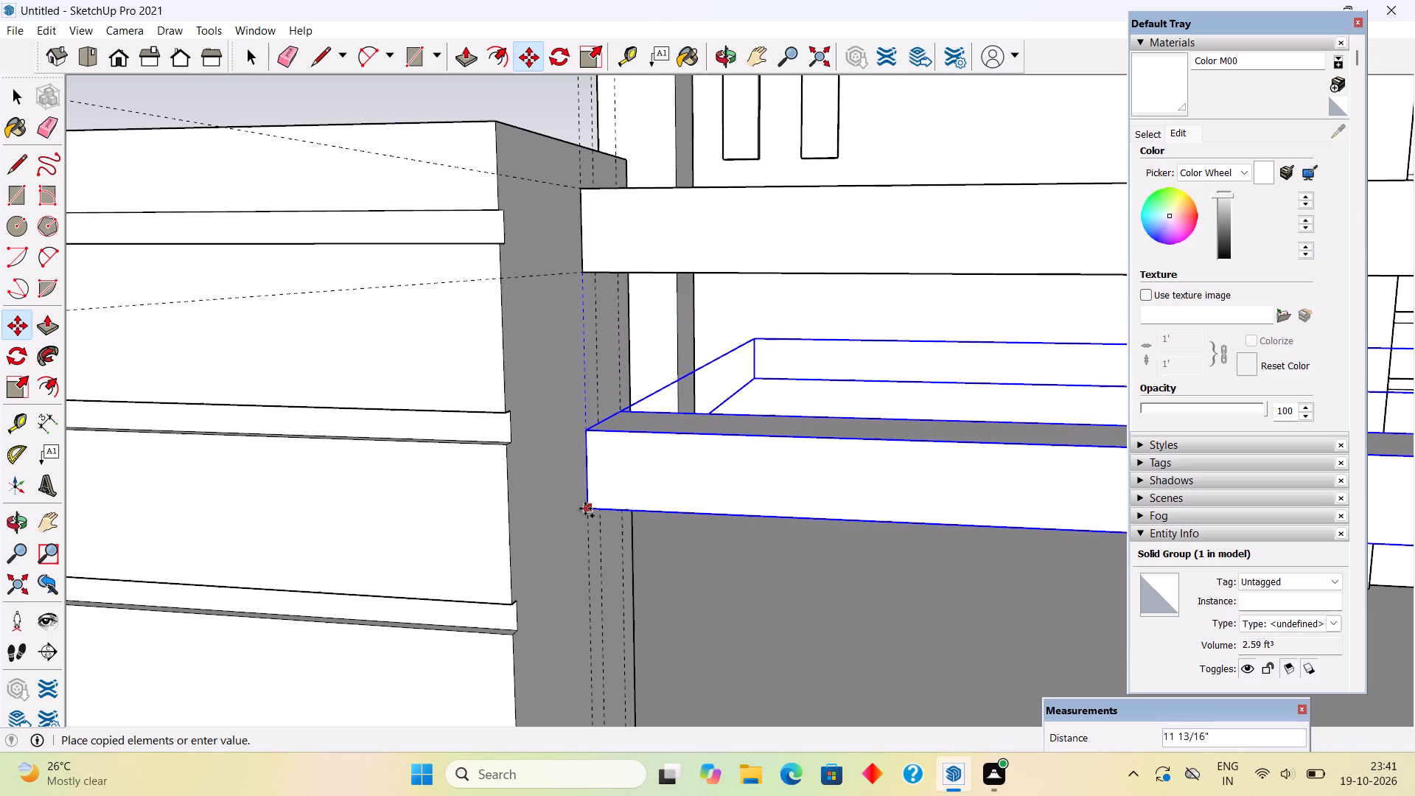
{"action": "scroll", "coordinate": [585, 509], "scroll_direction": "down", "scroll_amount": 12}
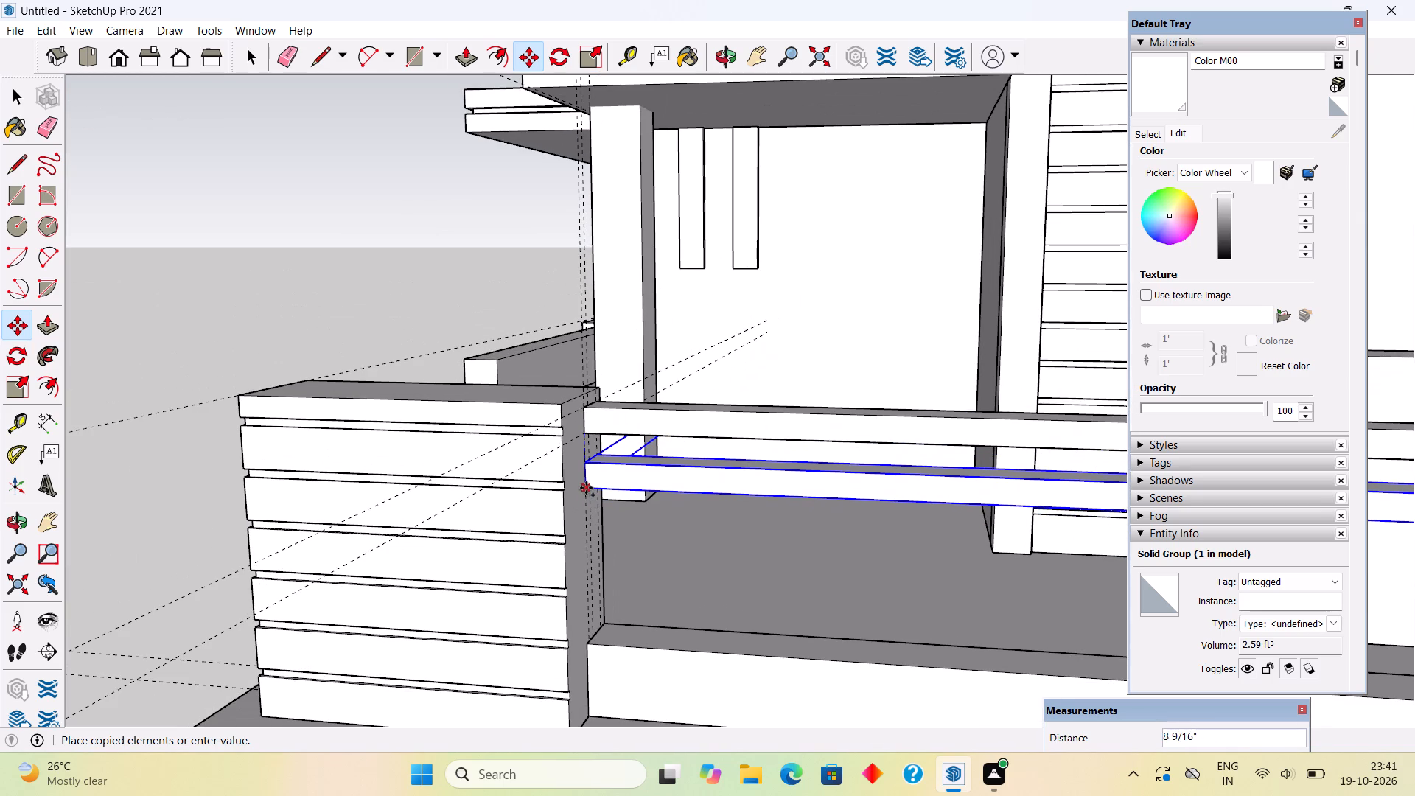
{"action": "type", "text": "9\""}
{"action": "key", "text": "Return"}
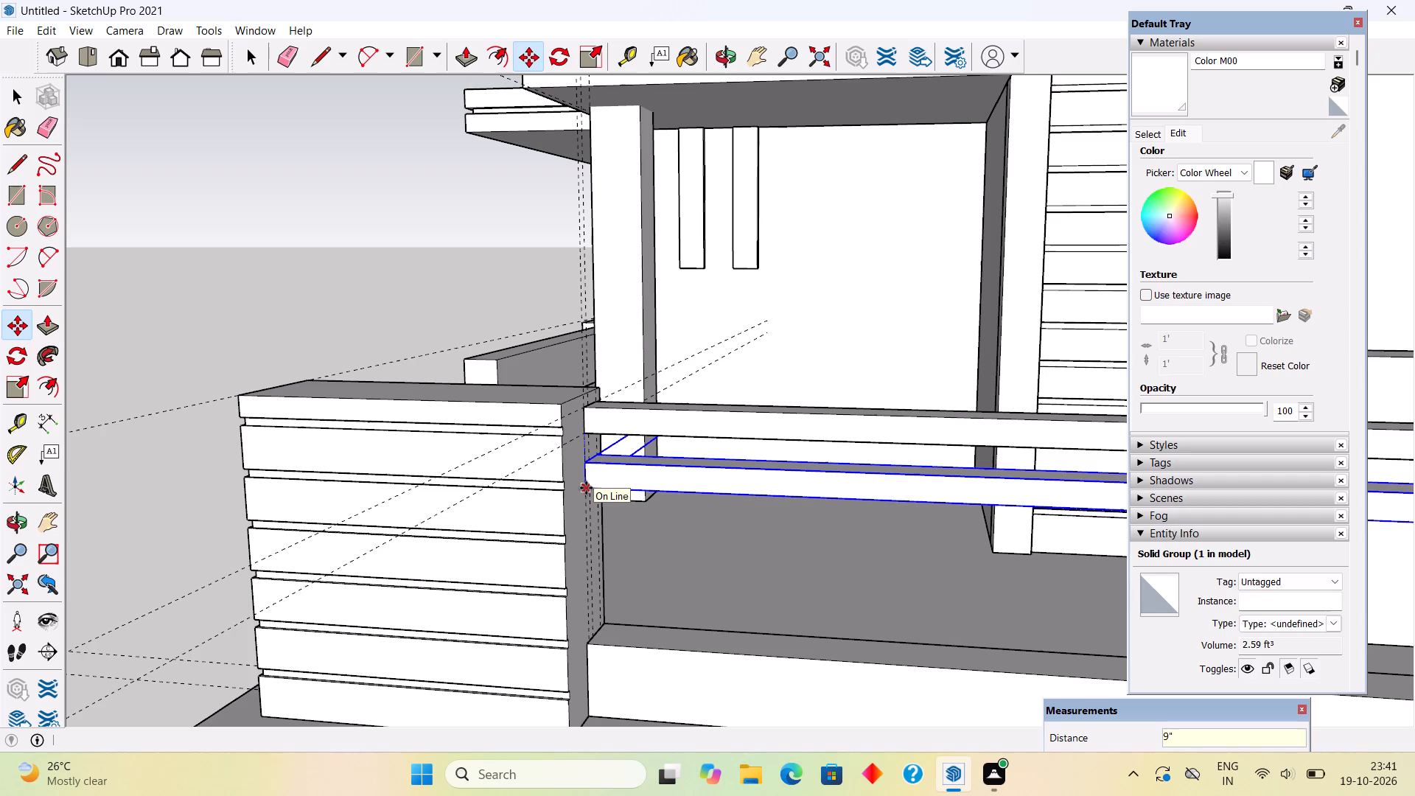
{"action": "type", "text": "x4"}
{"action": "key", "text": "Return"}
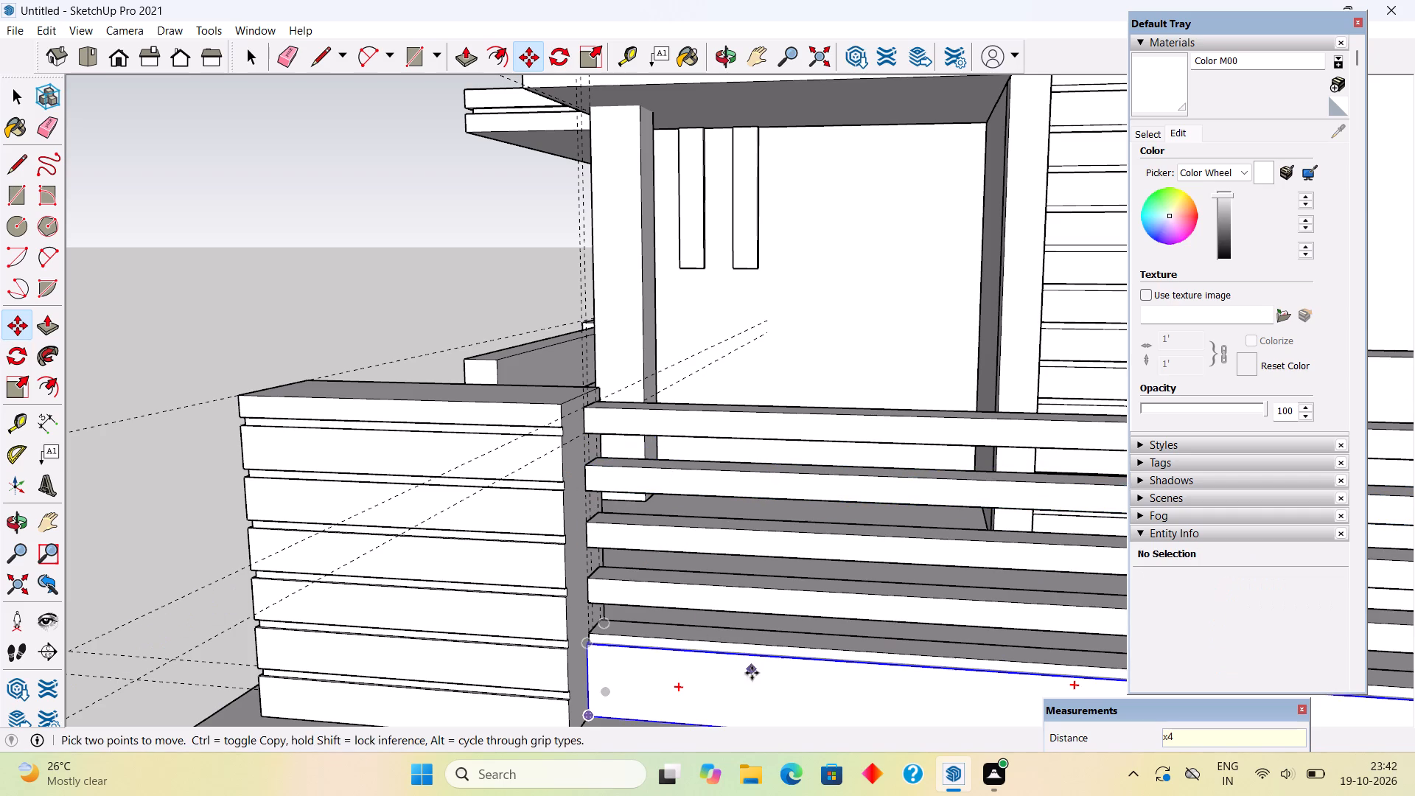
Delete the lowest rail copy, the one overlapping the porch roof parapet.
{"action": "key", "text": "space"}
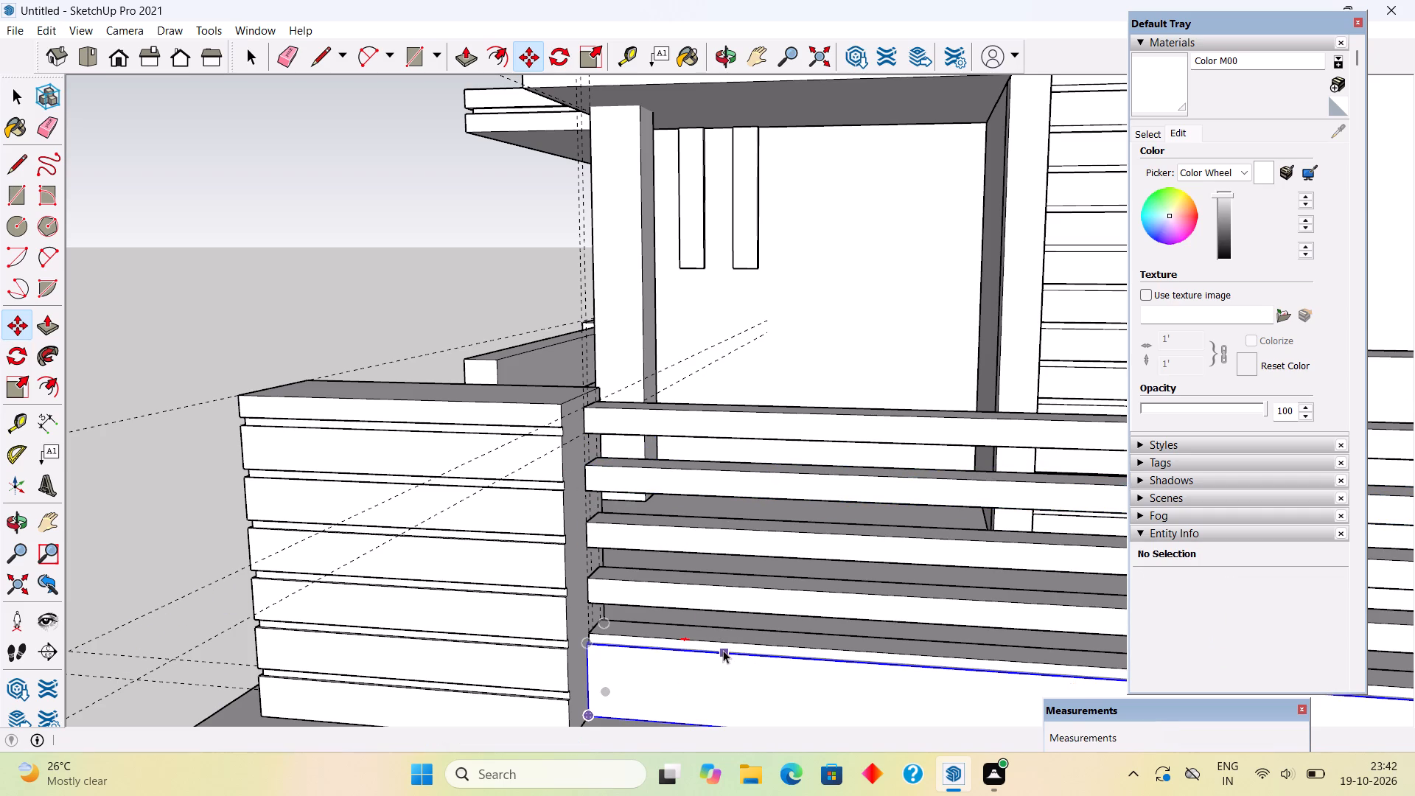
{"action": "left_click", "coordinate": [733, 643]}
{"action": "key", "text": "Delete"}
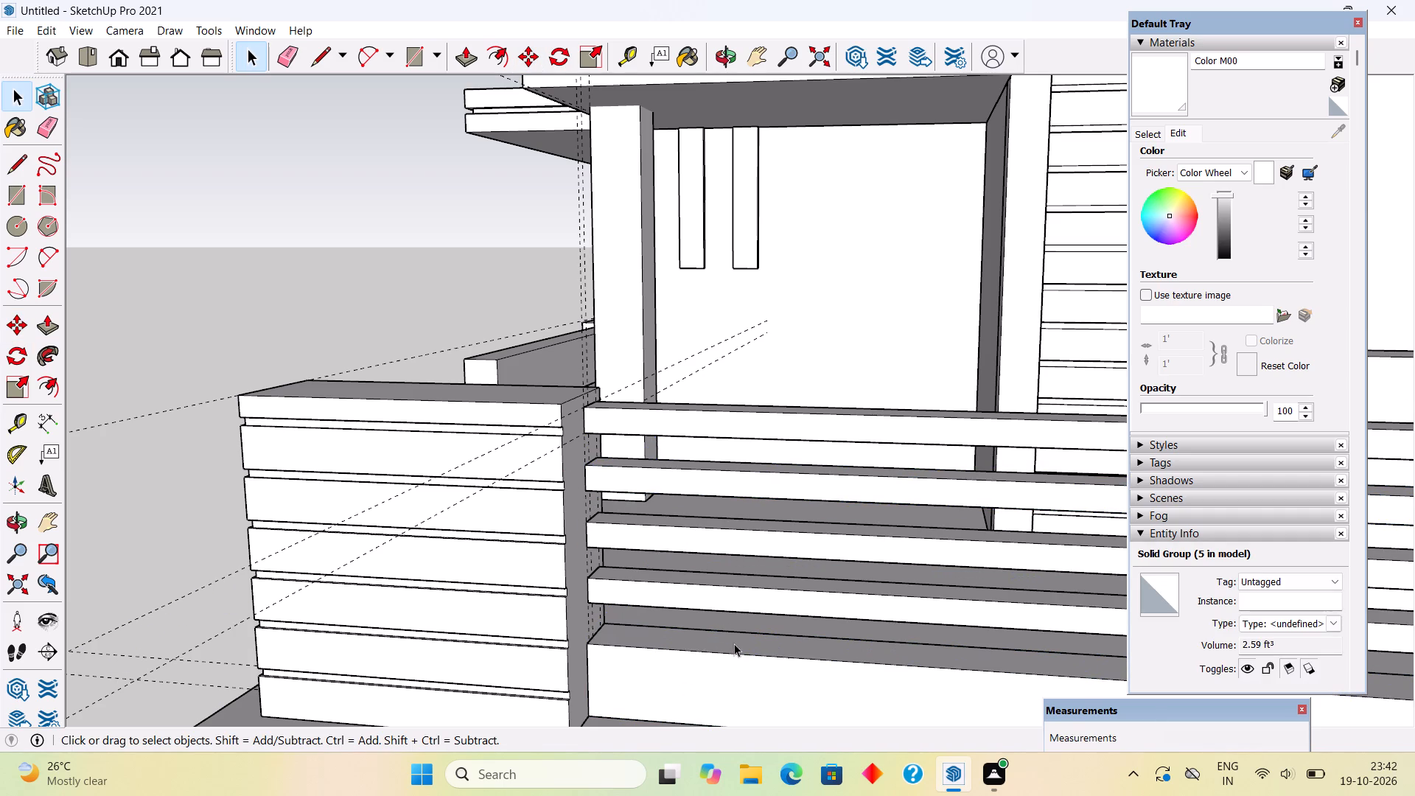
Place a vertical guide 1' from the end edge of the low parapet on its terrace-side face.
{"action": "middle_click_drag", "start_coordinate": [685, 640], "coordinate": [525, 534]}
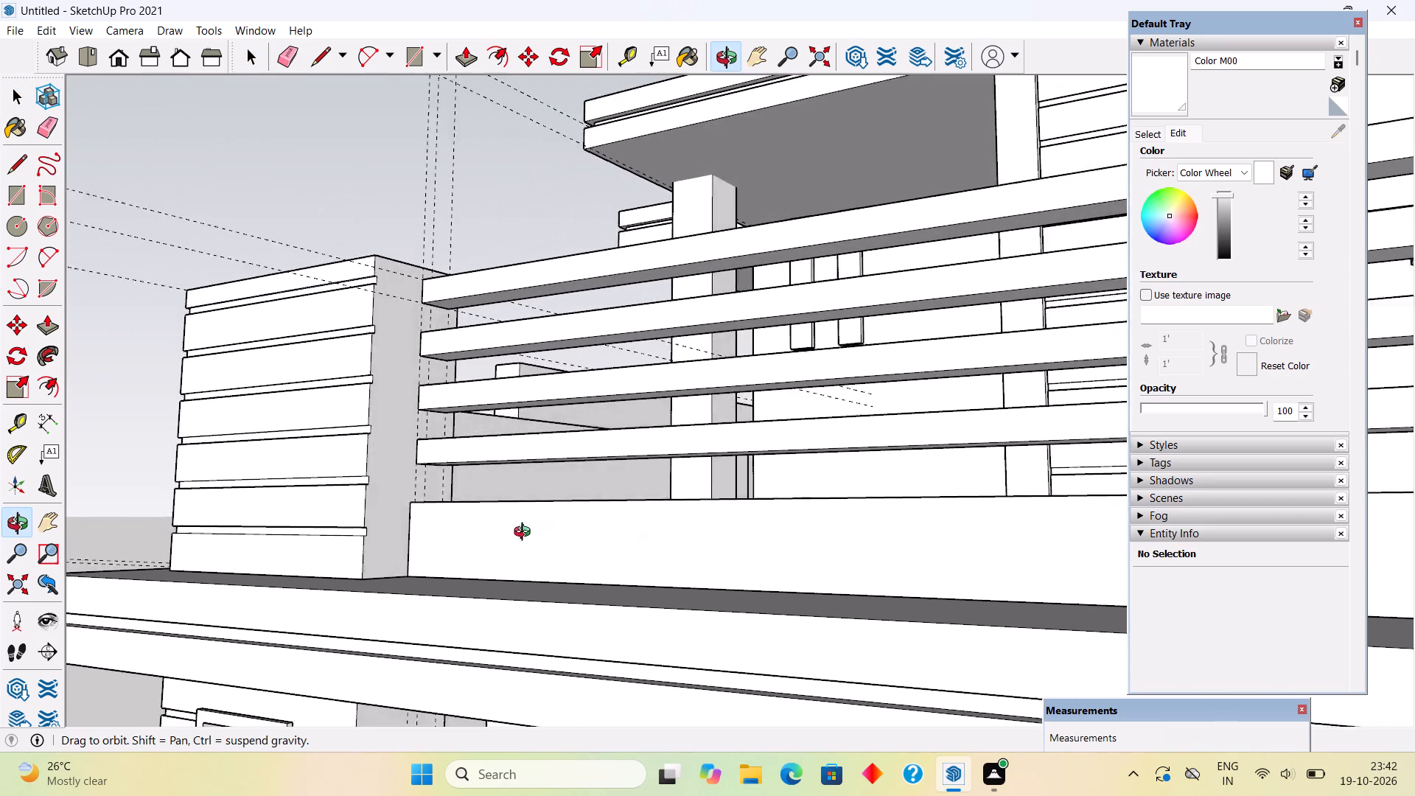
{"action": "middle_click_drag", "start_coordinate": [525, 534], "coordinate": [366, 501]}
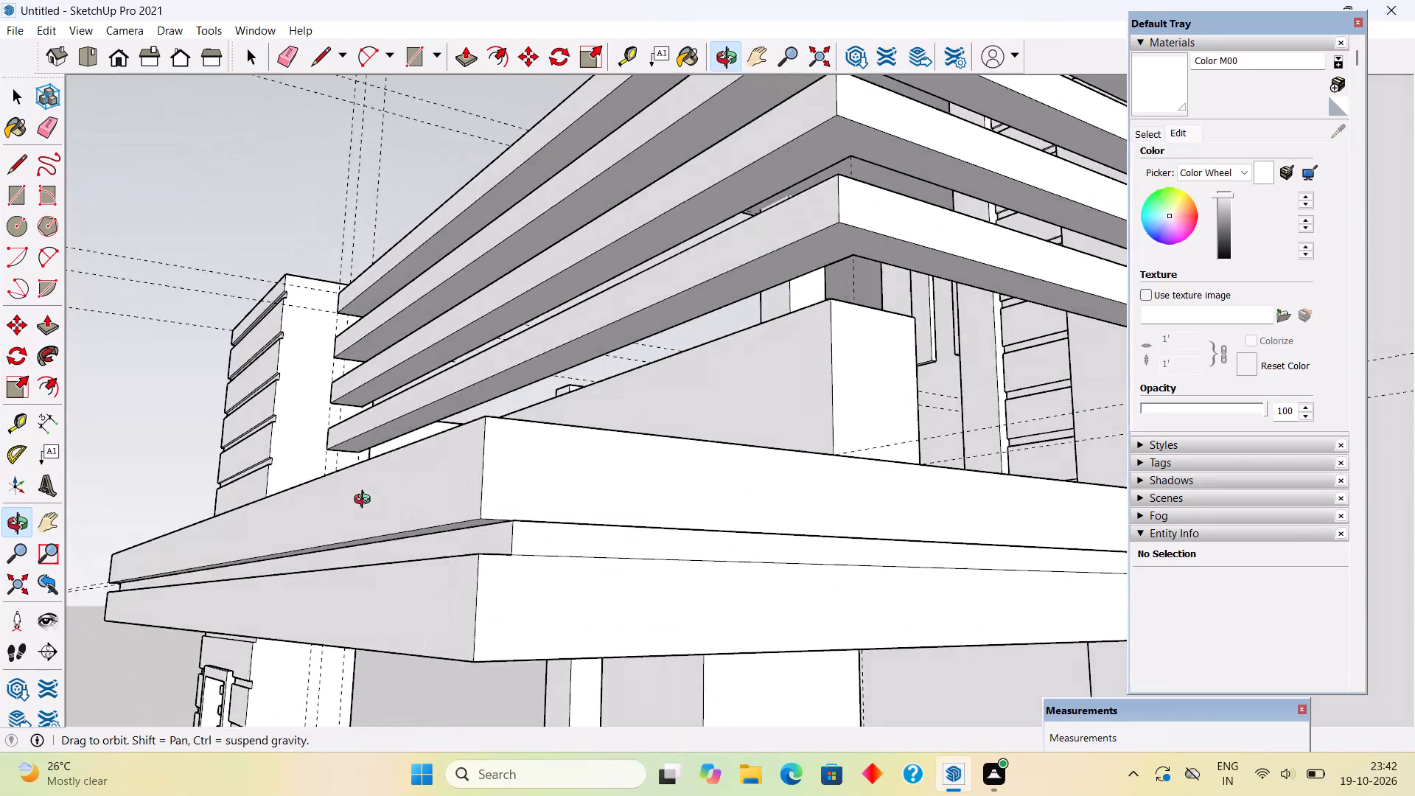
{"action": "middle_click_drag", "start_coordinate": [366, 501], "coordinate": [252, 507]}
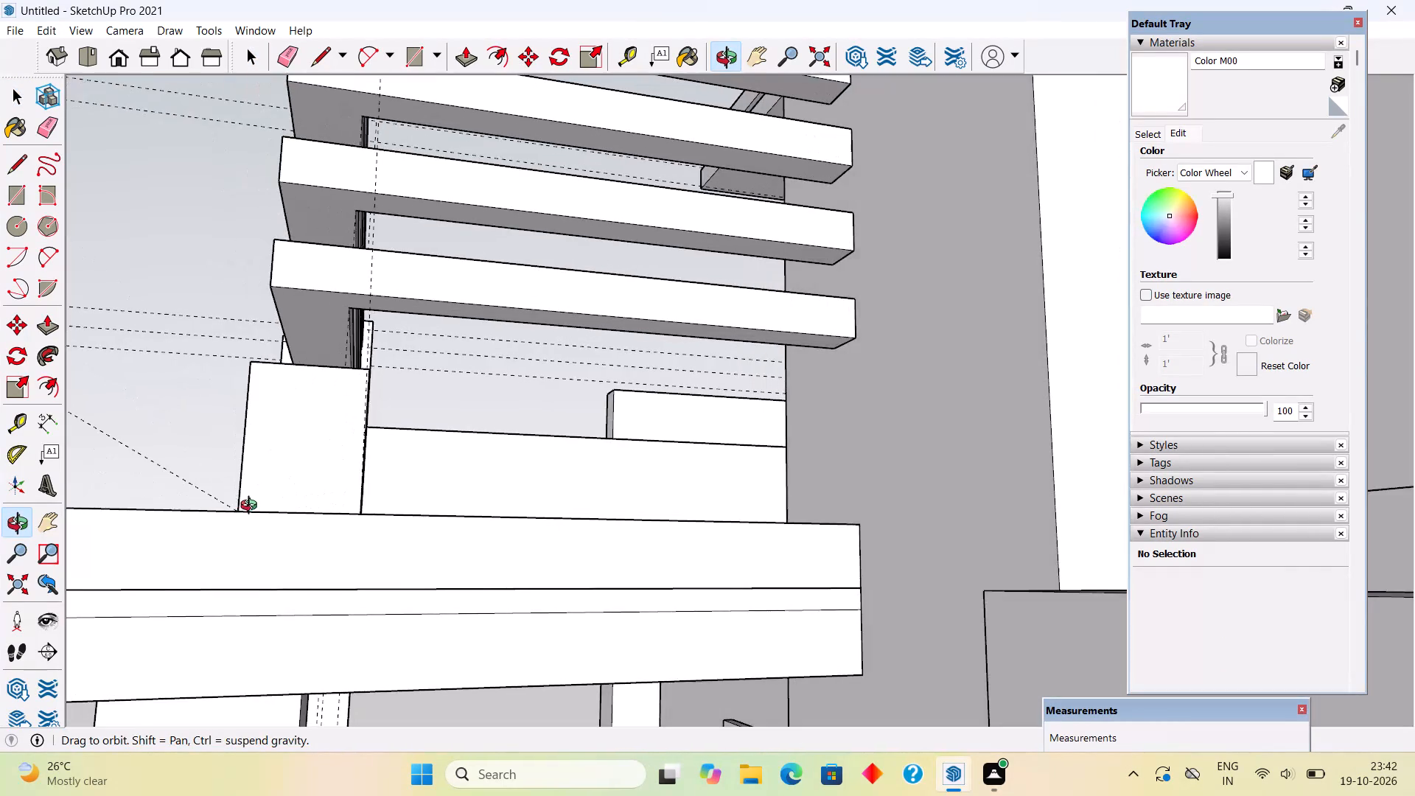
{"action": "middle_click_drag", "start_coordinate": [252, 507], "coordinate": [253, 508]}
{"action": "scroll", "coordinate": [440, 489], "scroll_direction": "up", "scroll_amount": 5}
{"action": "scroll", "coordinate": [465, 482], "scroll_direction": "down", "scroll_amount": 4}
{"action": "middle_click_drag", "start_coordinate": [483, 491], "coordinate": [408, 487]}
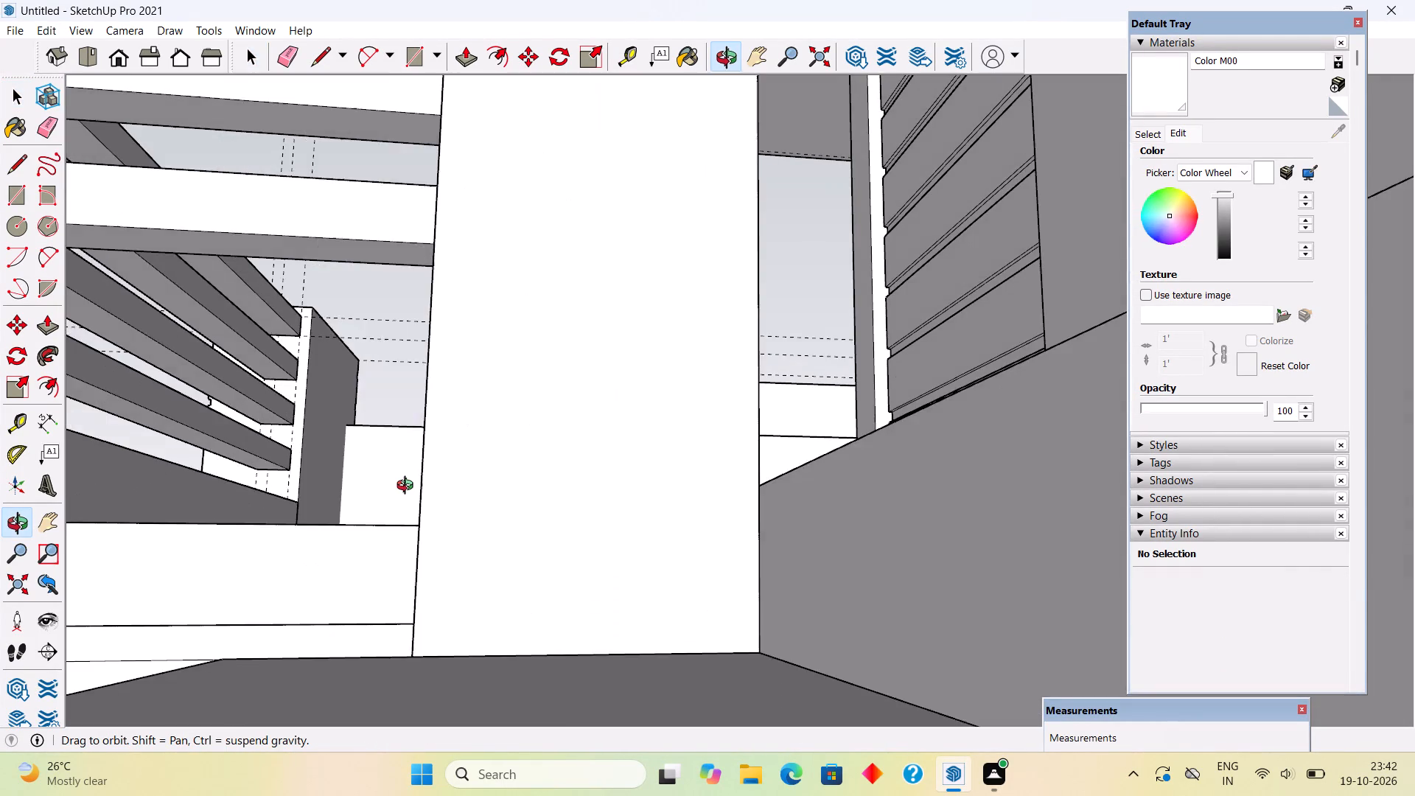
{"action": "middle_click_drag", "start_coordinate": [408, 487], "coordinate": [405, 493]}
{"action": "scroll", "coordinate": [405, 493], "scroll_direction": "down", "scroll_amount": 9}
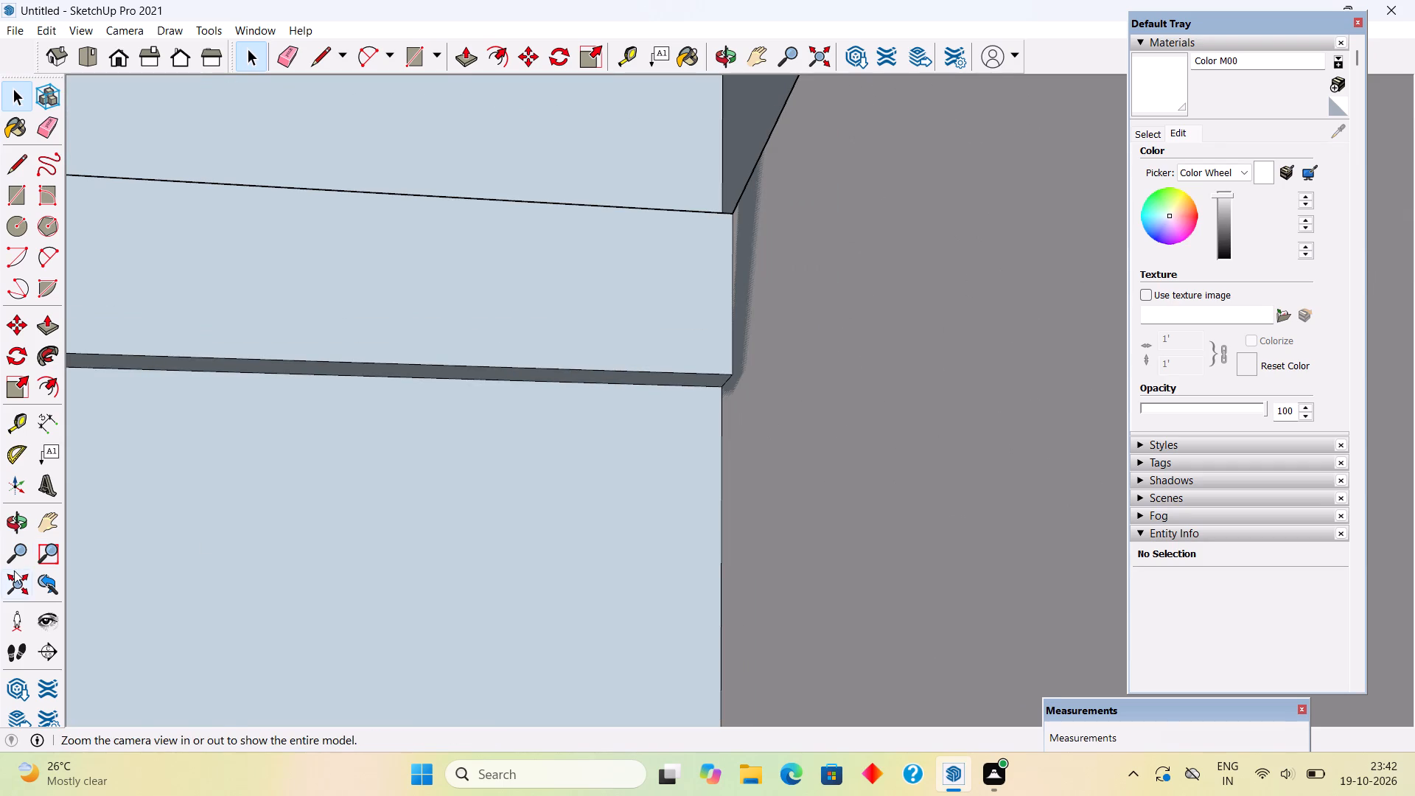
{"action": "left_click", "coordinate": [14, 570]}
{"action": "middle_click_drag", "start_coordinate": [550, 535], "coordinate": [475, 755]}
{"action": "scroll", "coordinate": [561, 479], "scroll_direction": "up", "scroll_amount": 4}
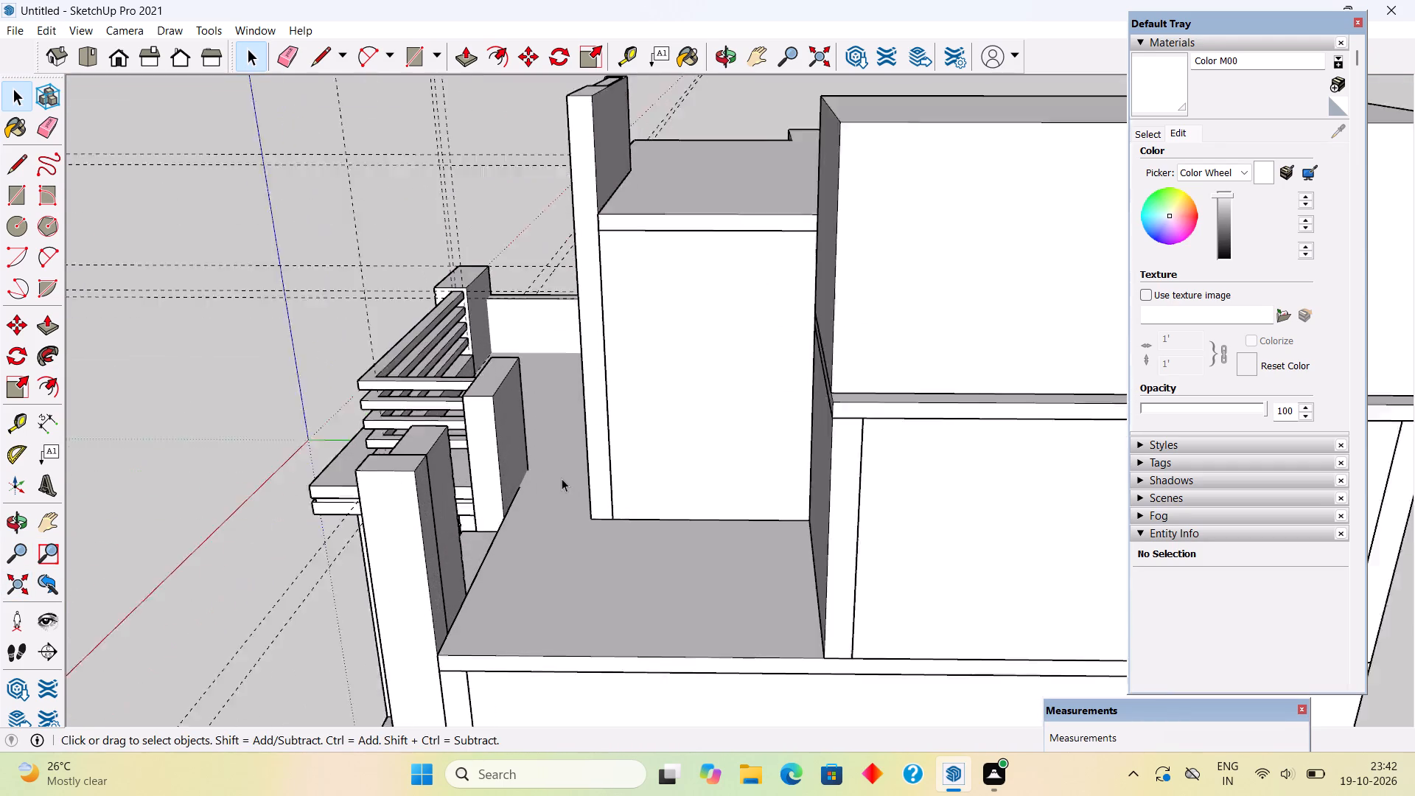
{"action": "scroll", "coordinate": [562, 478], "scroll_direction": "up", "scroll_amount": 2}
{"action": "scroll", "coordinate": [473, 486], "scroll_direction": "up", "scroll_amount": 5}
{"action": "scroll", "coordinate": [380, 463], "scroll_direction": "up", "scroll_amount": 10}
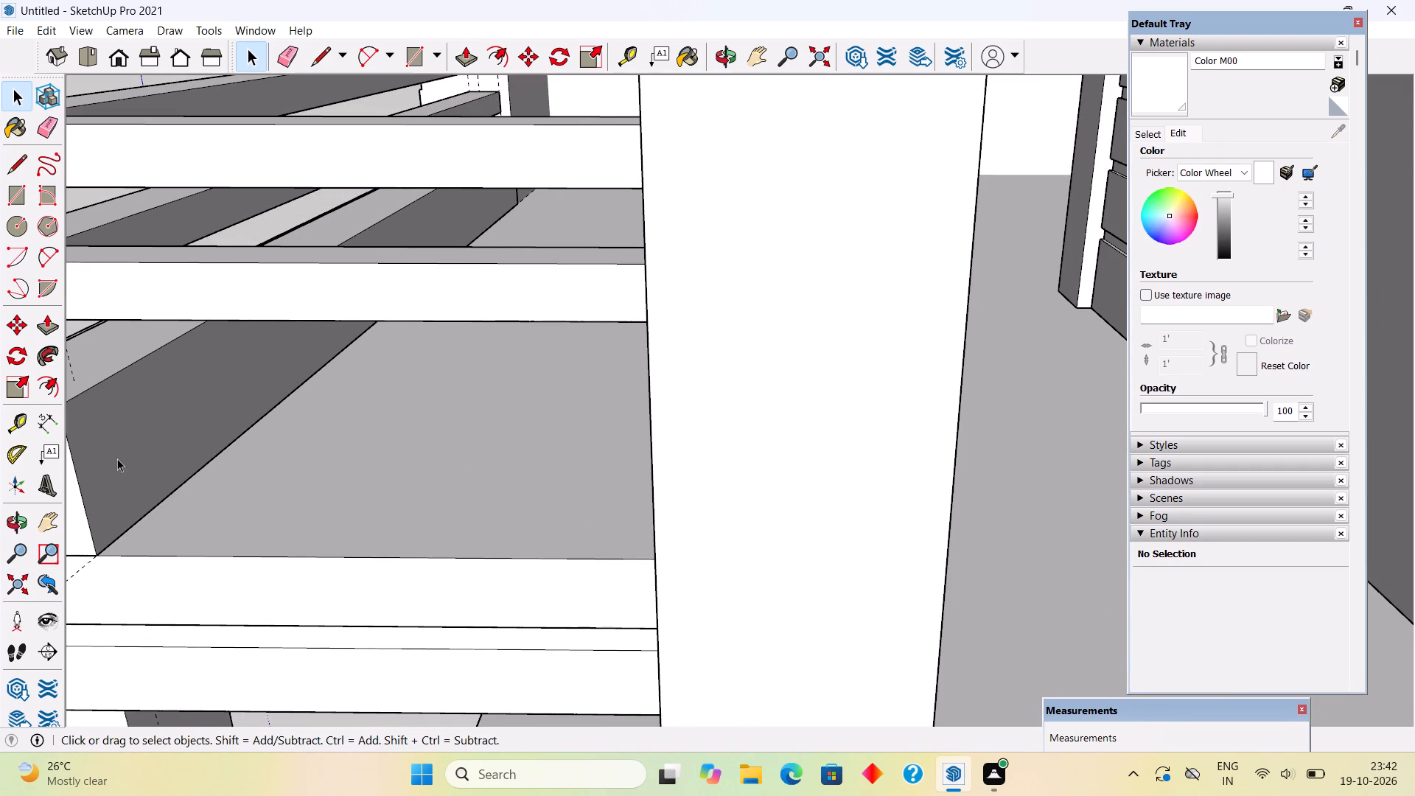
{"action": "key", "text": "t"}
{"action": "left_click", "coordinate": [87, 501]}
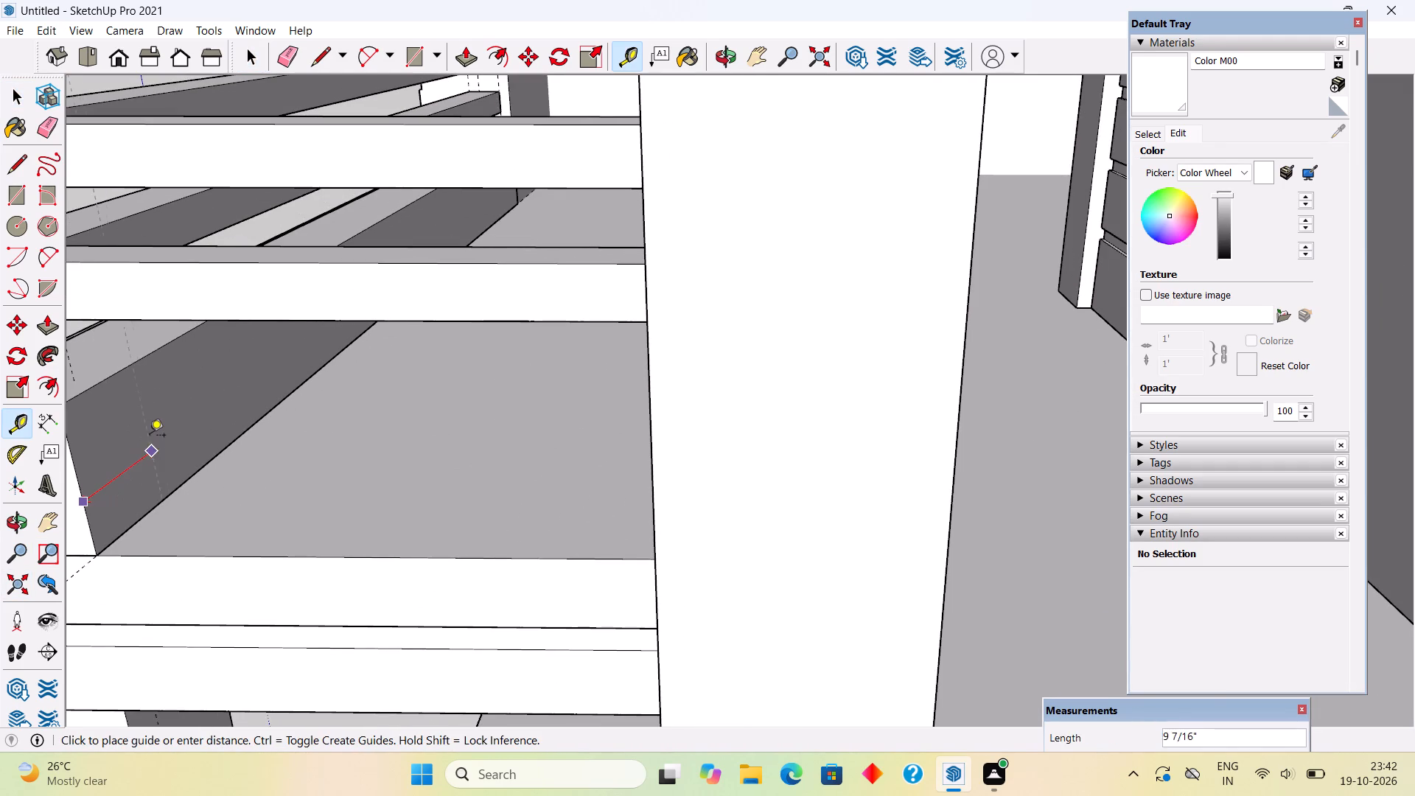
{"action": "key", "text": "1"}
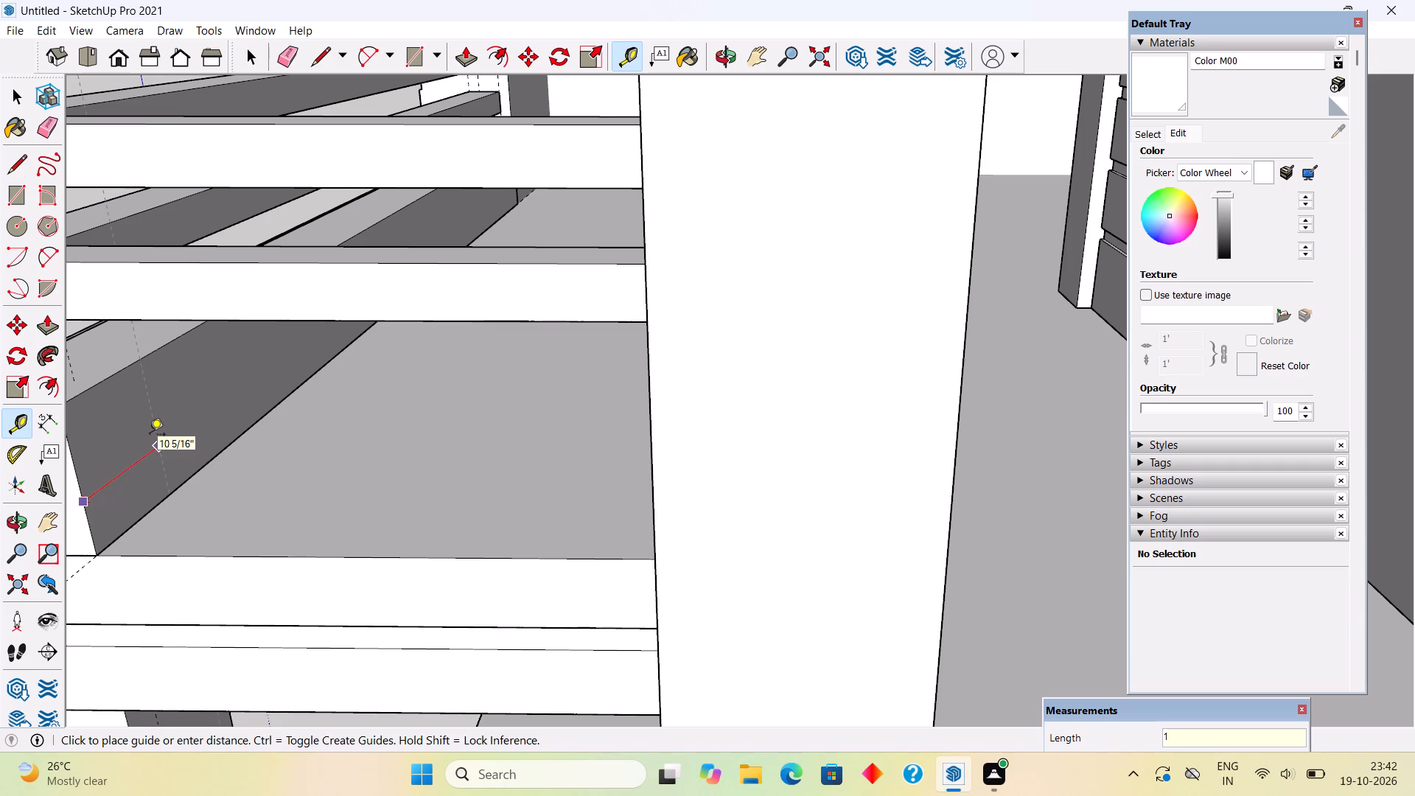
{"action": "key", "text": "apostrophe"}
{"action": "key", "text": "Return"}
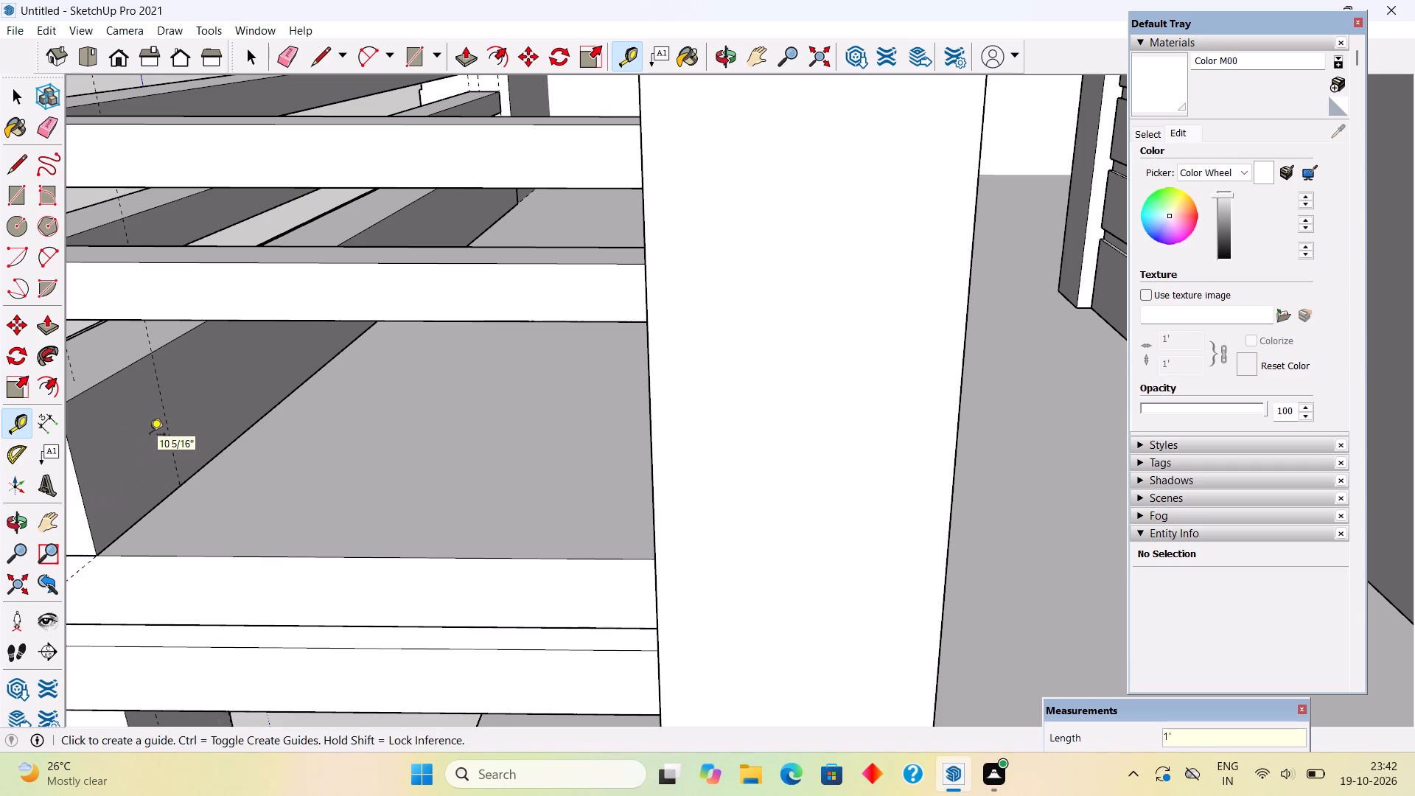
Inside the low parapet's group, split its terrace-side face along the guide and pull the 1' end section 3' 9" to the tall terrace wall.
{"action": "key", "text": "space"}
{"action": "triple_click", "coordinate": [130, 452]}
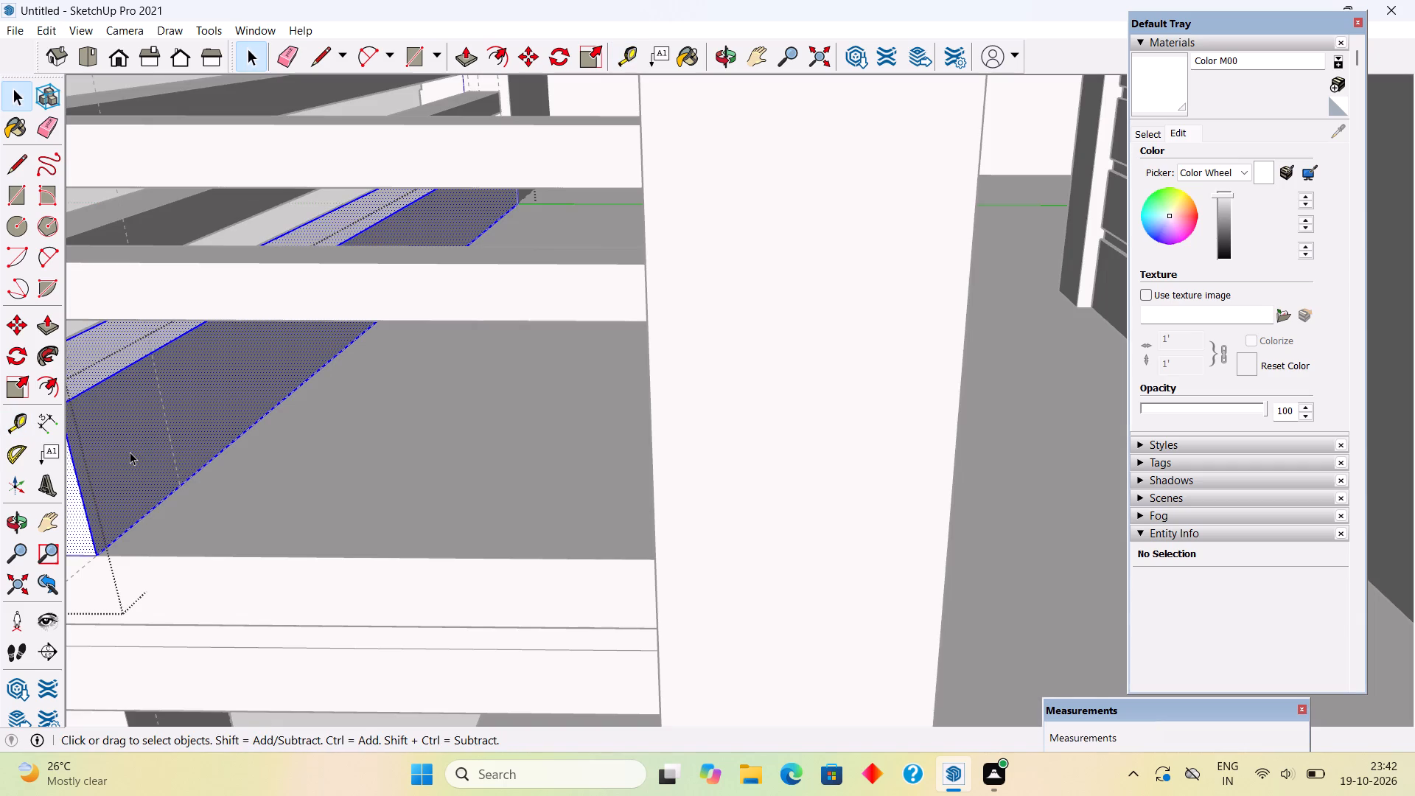
{"action": "key", "text": "l"}
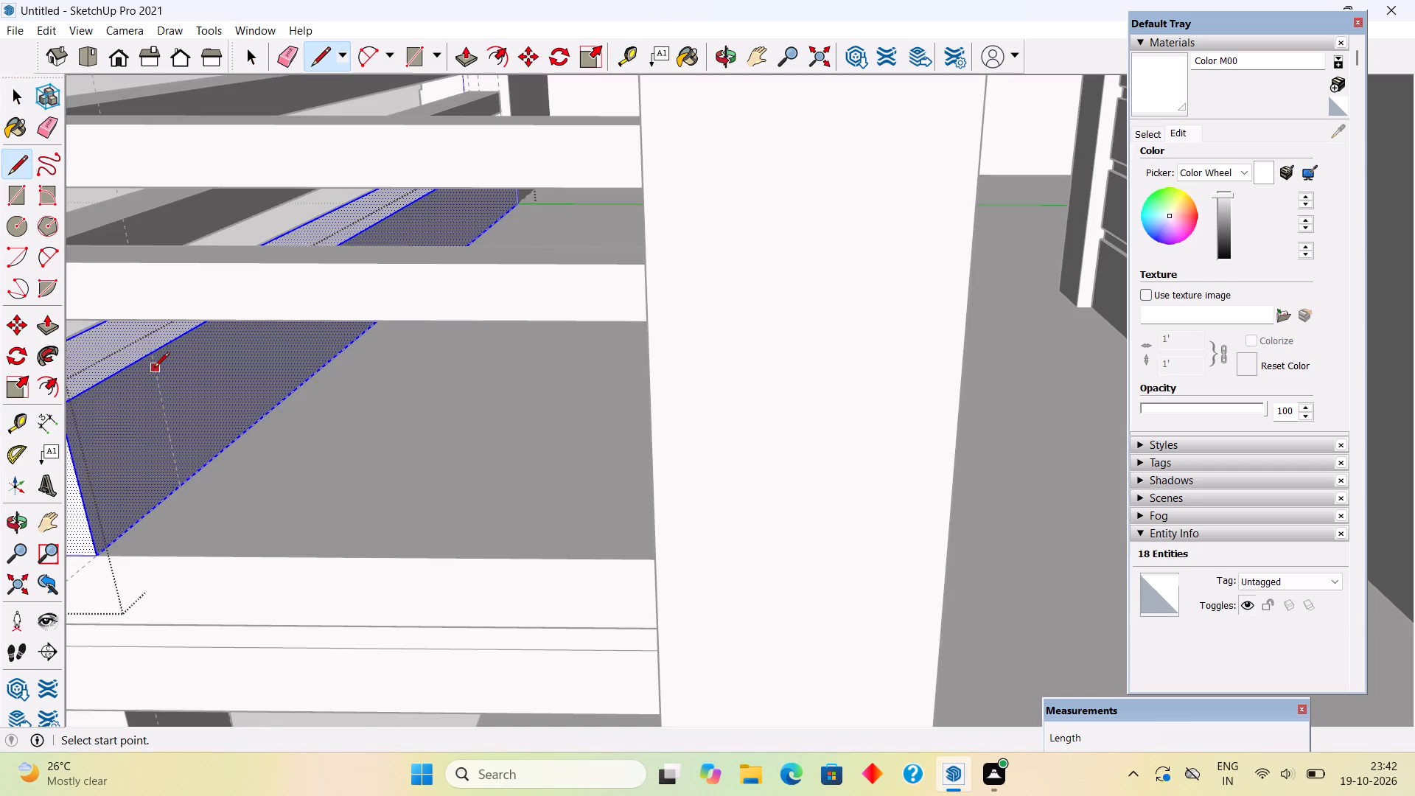
{"action": "left_click", "coordinate": [152, 355]}
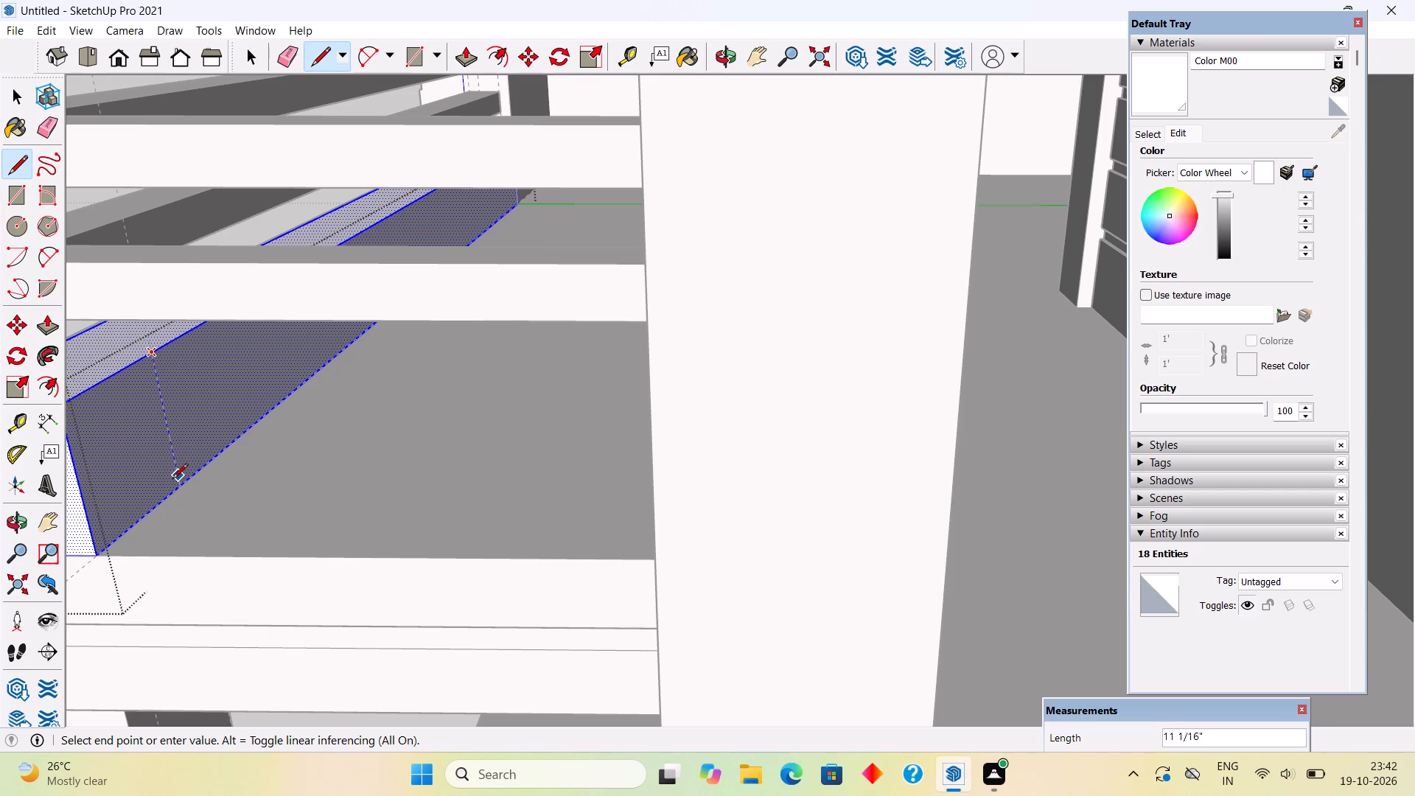
{"action": "left_click", "coordinate": [175, 489]}
{"action": "key", "text": "p"}
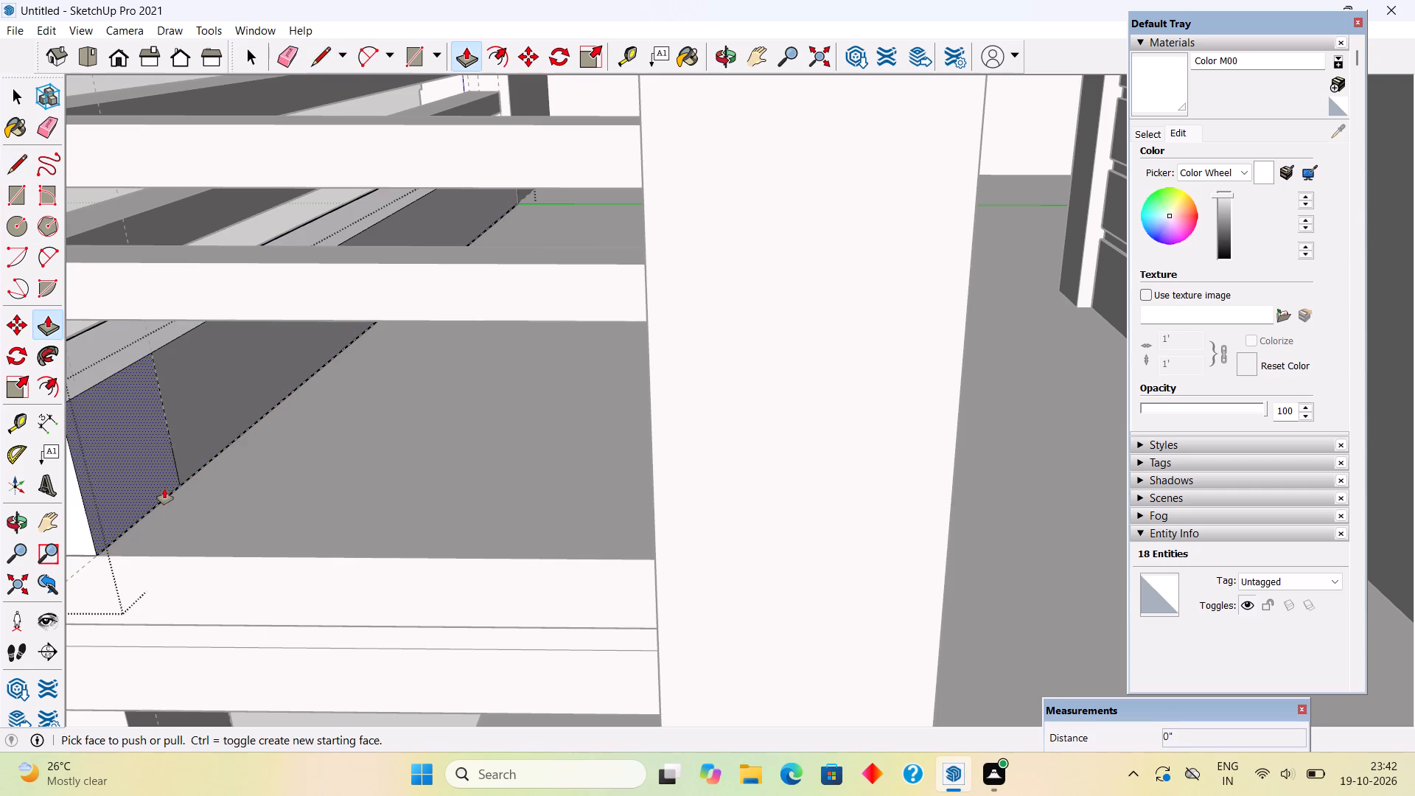
{"action": "left_click", "coordinate": [164, 489]}
{"action": "left_click", "coordinate": [657, 541]}
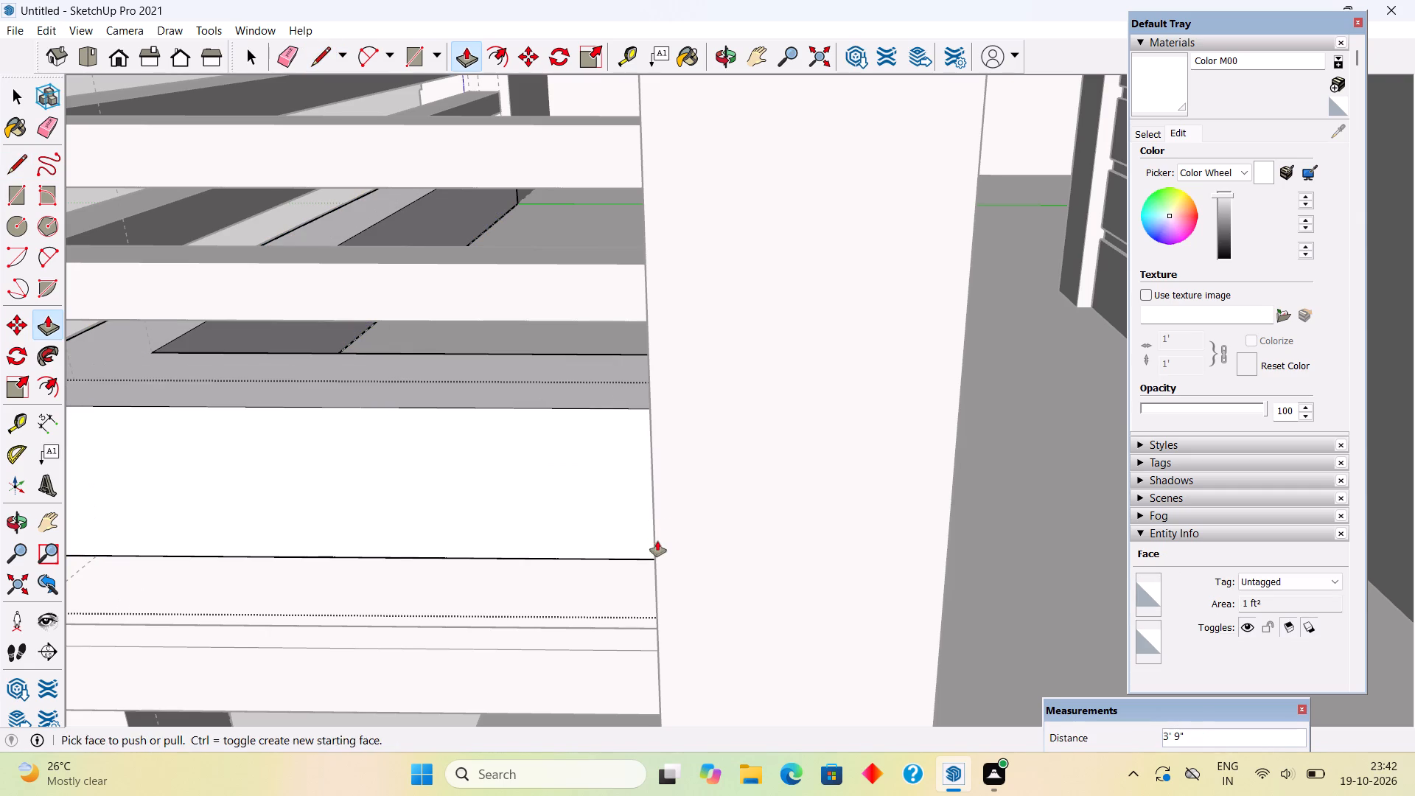
{"action": "key", "text": "space"}
{"action": "scroll", "coordinate": [654, 537], "scroll_direction": "down", "scroll_amount": 13}
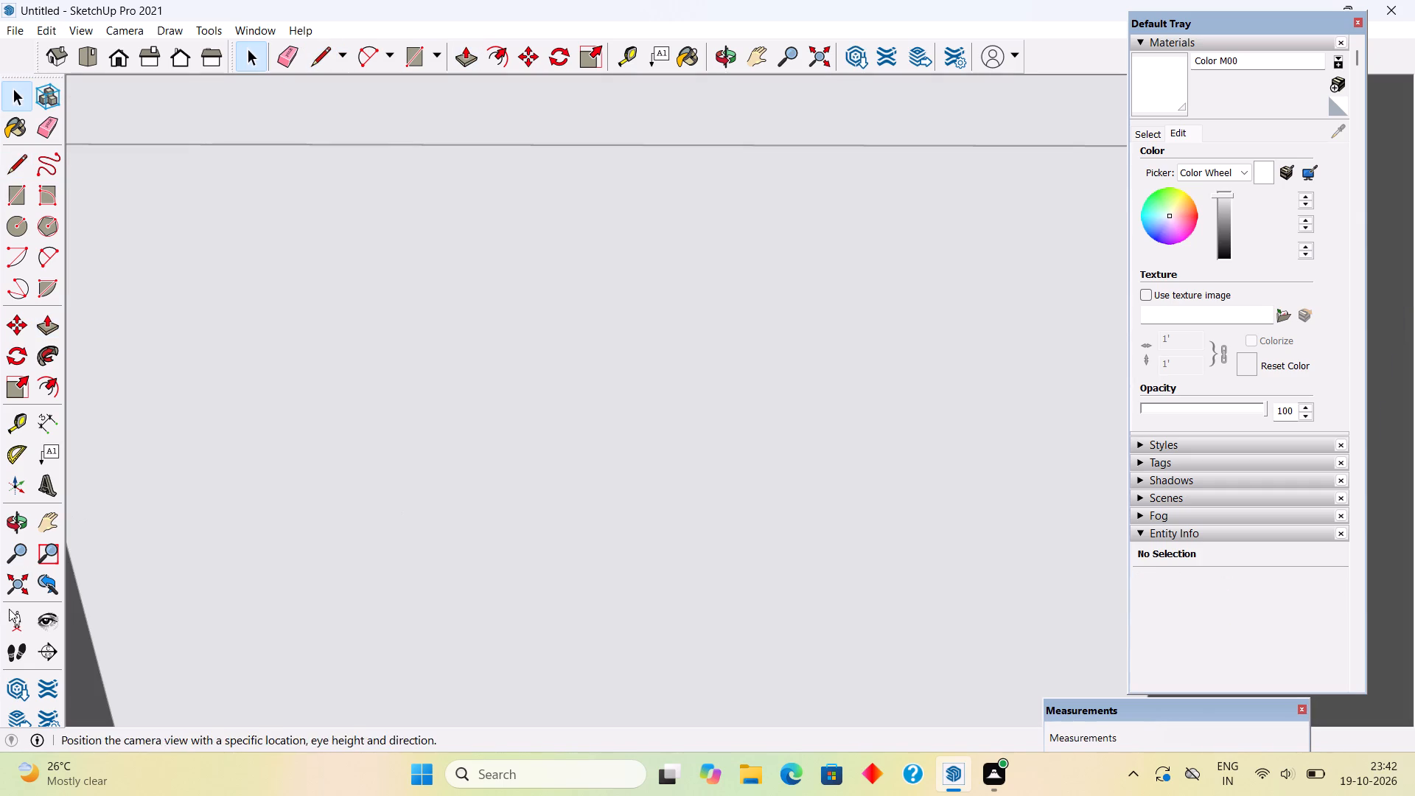
{"action": "left_click", "coordinate": [13, 583]}
{"action": "left_click", "coordinate": [293, 430]}
Draw a rectangle about 5' 4" by 4' 1" across the front railing, from the top rail's upper edge to the parapet's base.
{"action": "middle_click_drag", "start_coordinate": [394, 494], "coordinate": [755, 494]}
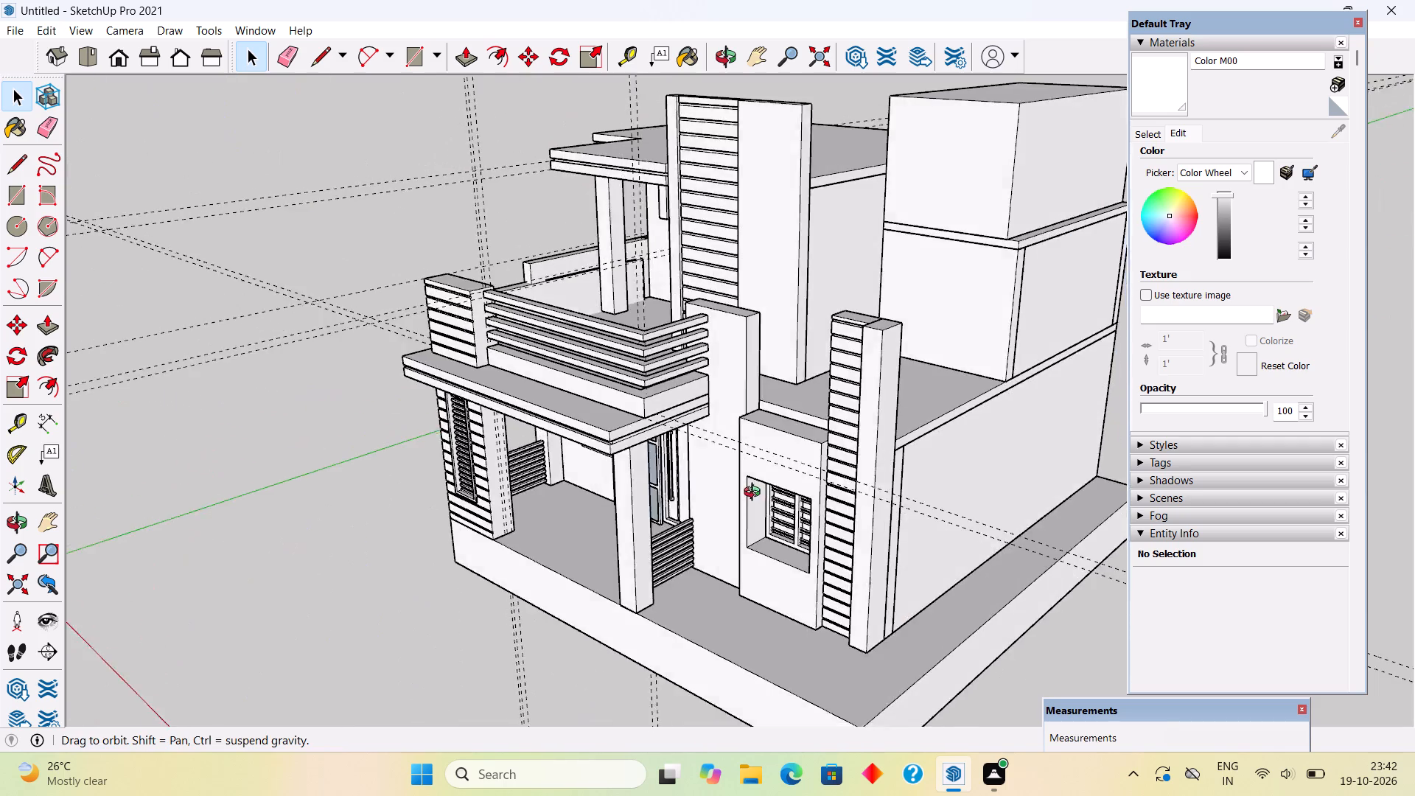
{"action": "middle_click_drag", "start_coordinate": [755, 494], "coordinate": [763, 491]}
{"action": "scroll", "coordinate": [758, 492], "scroll_direction": "down", "scroll_amount": 4}
{"action": "middle_click_drag", "start_coordinate": [778, 518], "coordinate": [1047, 442]}
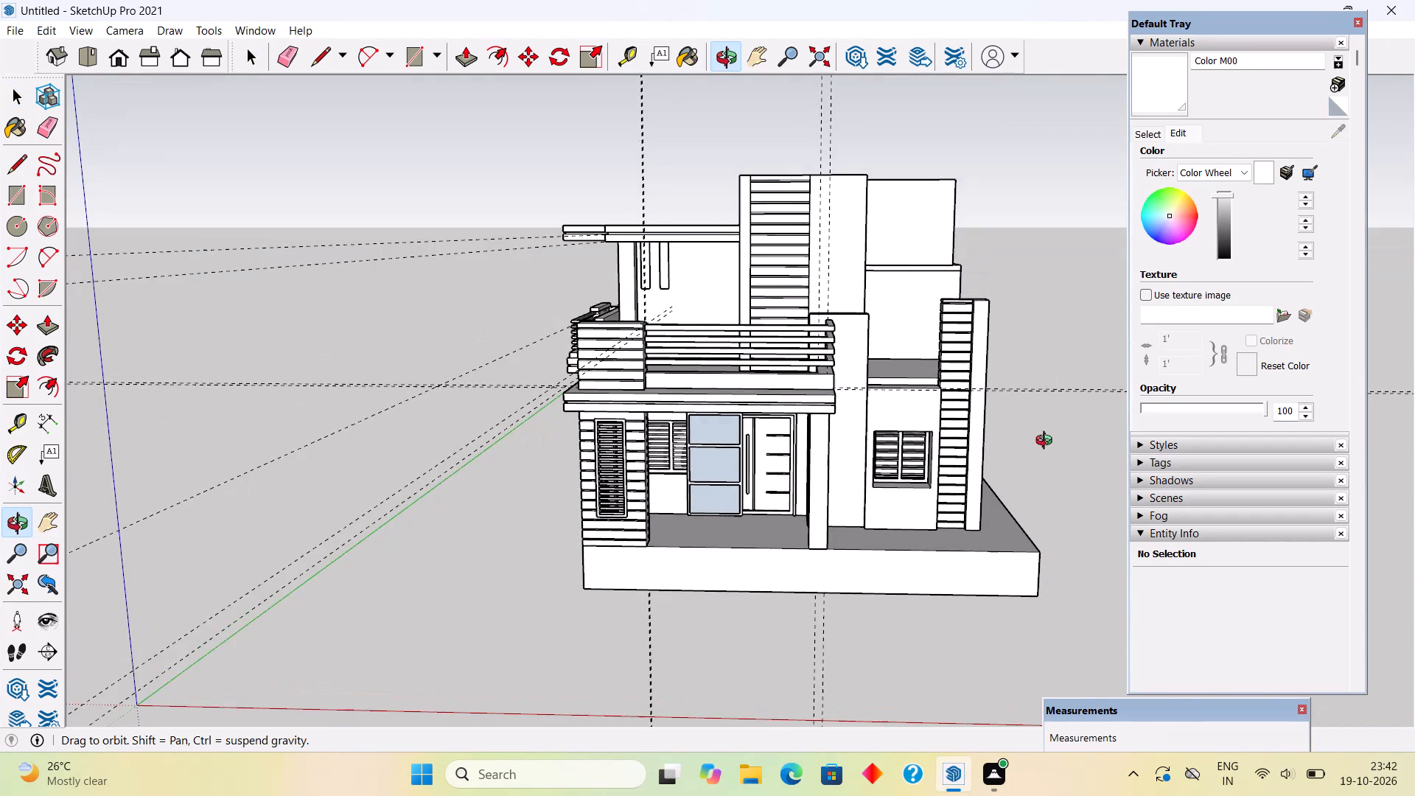
{"action": "middle_click_drag", "start_coordinate": [1047, 442], "coordinate": [1069, 434]}
{"action": "scroll", "coordinate": [1069, 434], "scroll_direction": "up", "scroll_amount": 6}
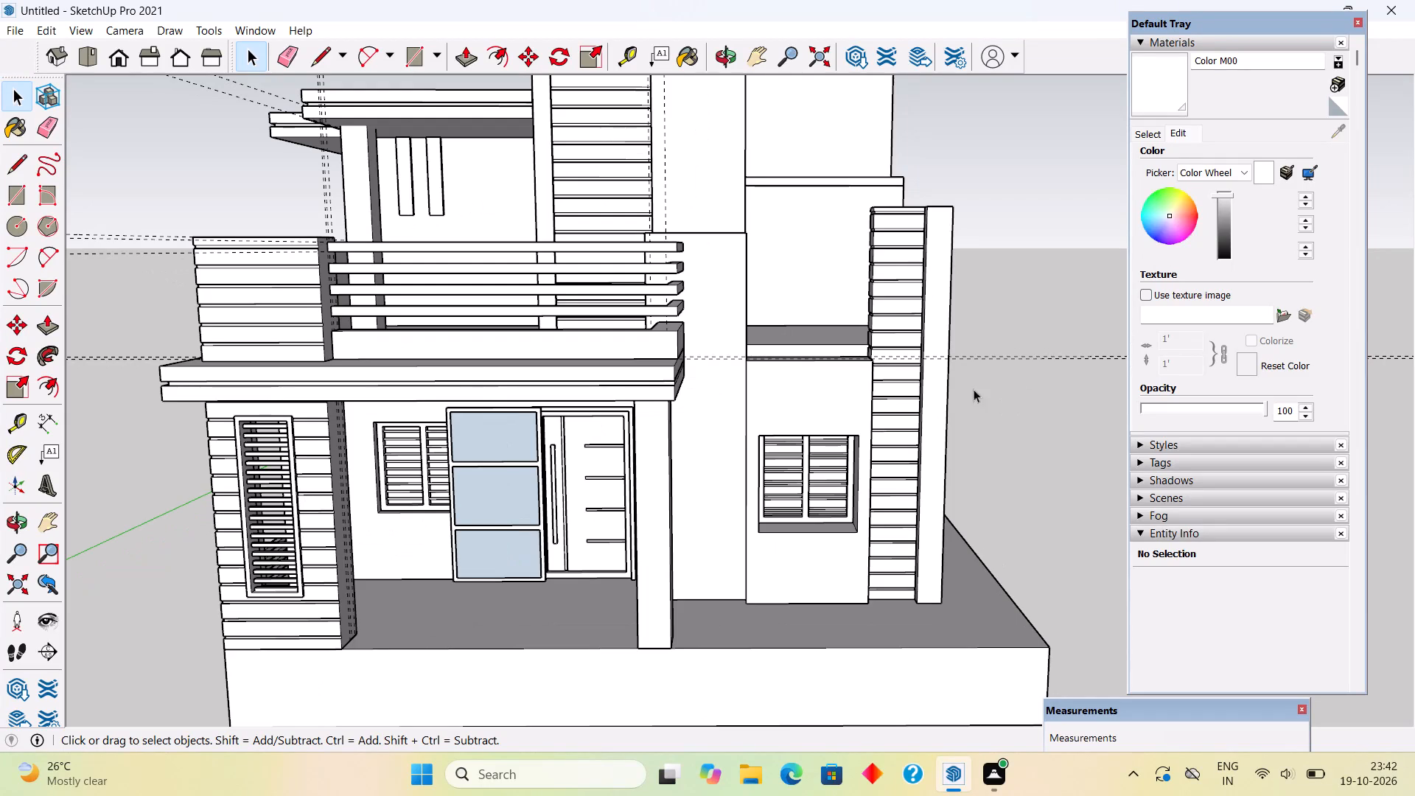
{"action": "middle_click_drag", "start_coordinate": [553, 382], "coordinate": [627, 375]}
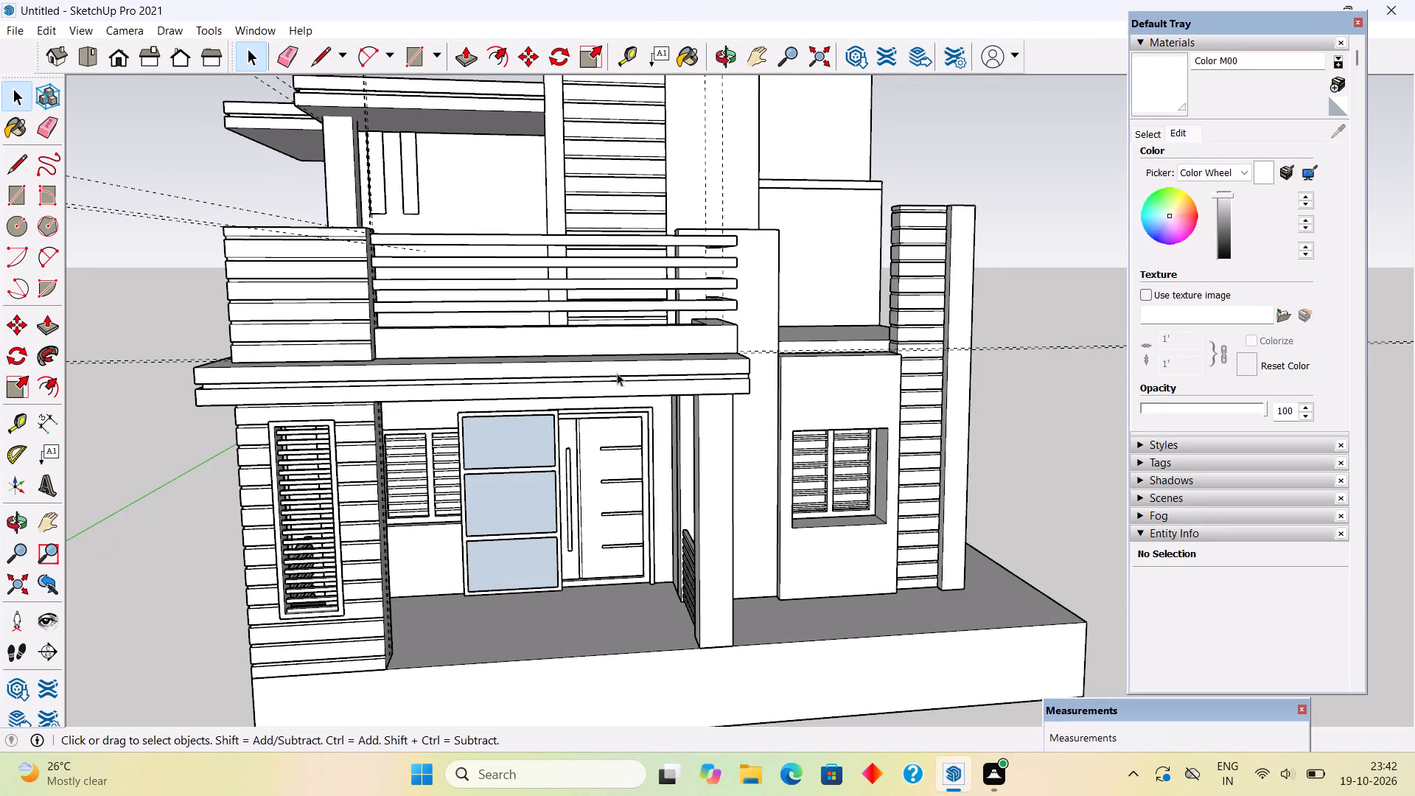
{"action": "key", "text": "r"}
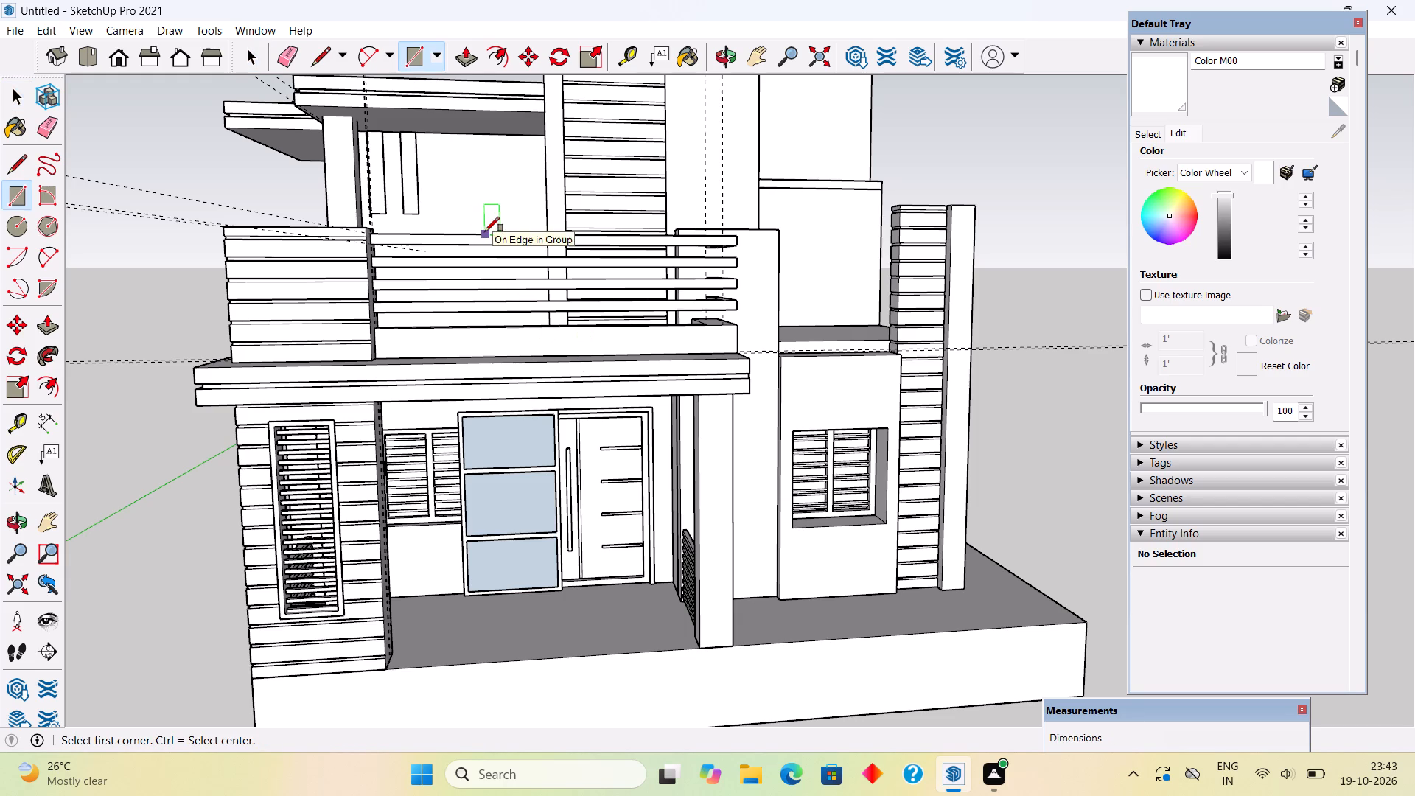
{"action": "left_click", "coordinate": [485, 231]}
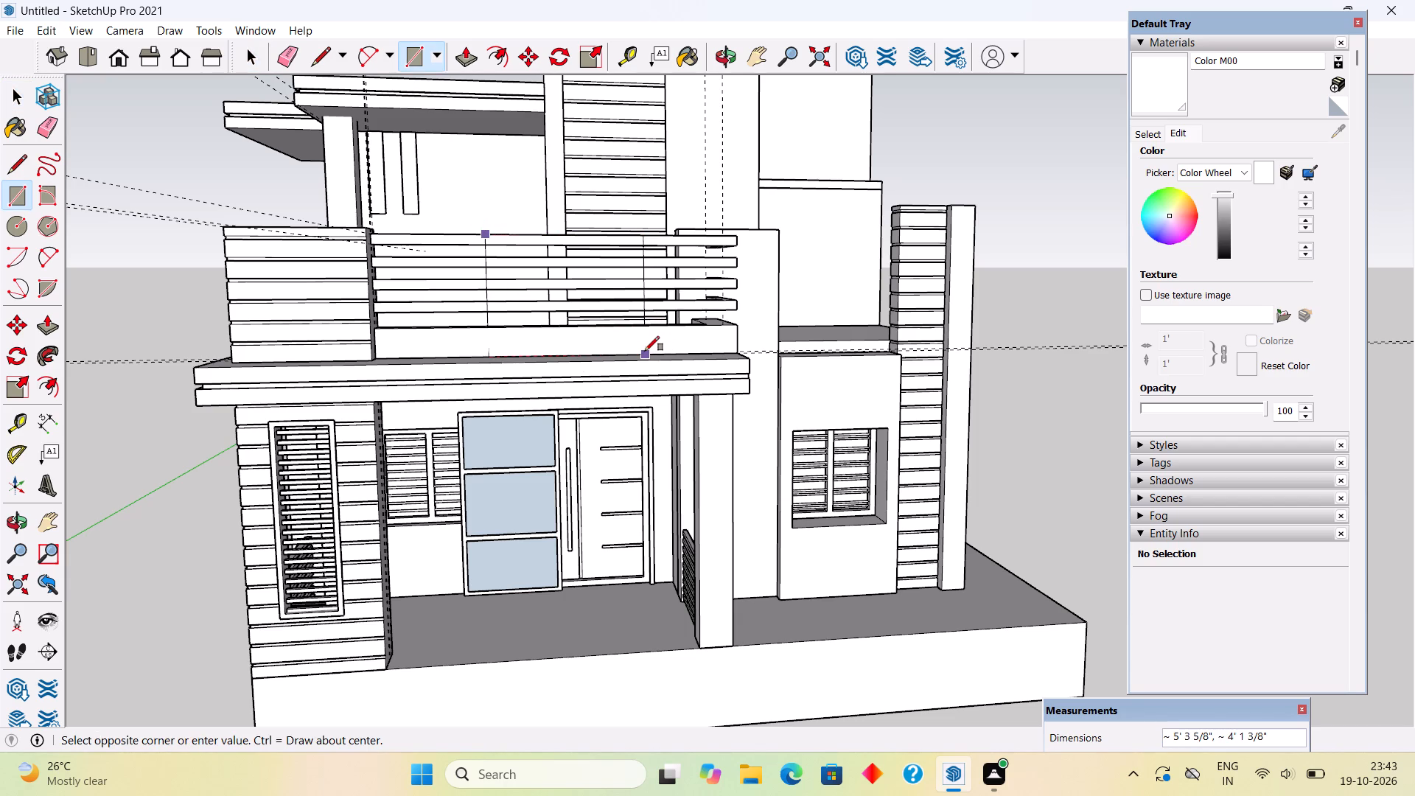
{"action": "left_click", "coordinate": [645, 351]}
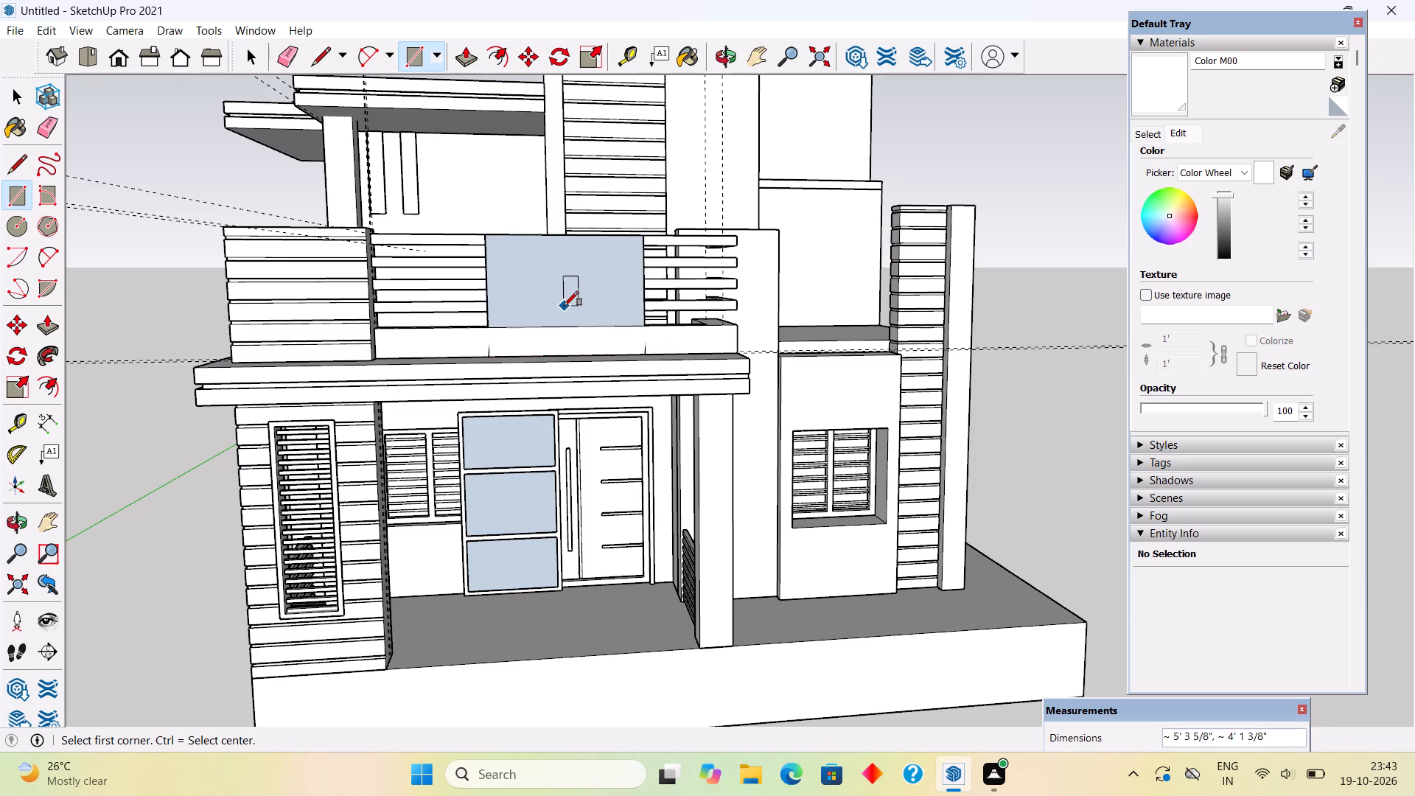
Offset the front railing rectangle 9" inward and delete the inner face, leaving an open frame.
{"action": "key", "text": "space"}
{"action": "key", "text": "f"}
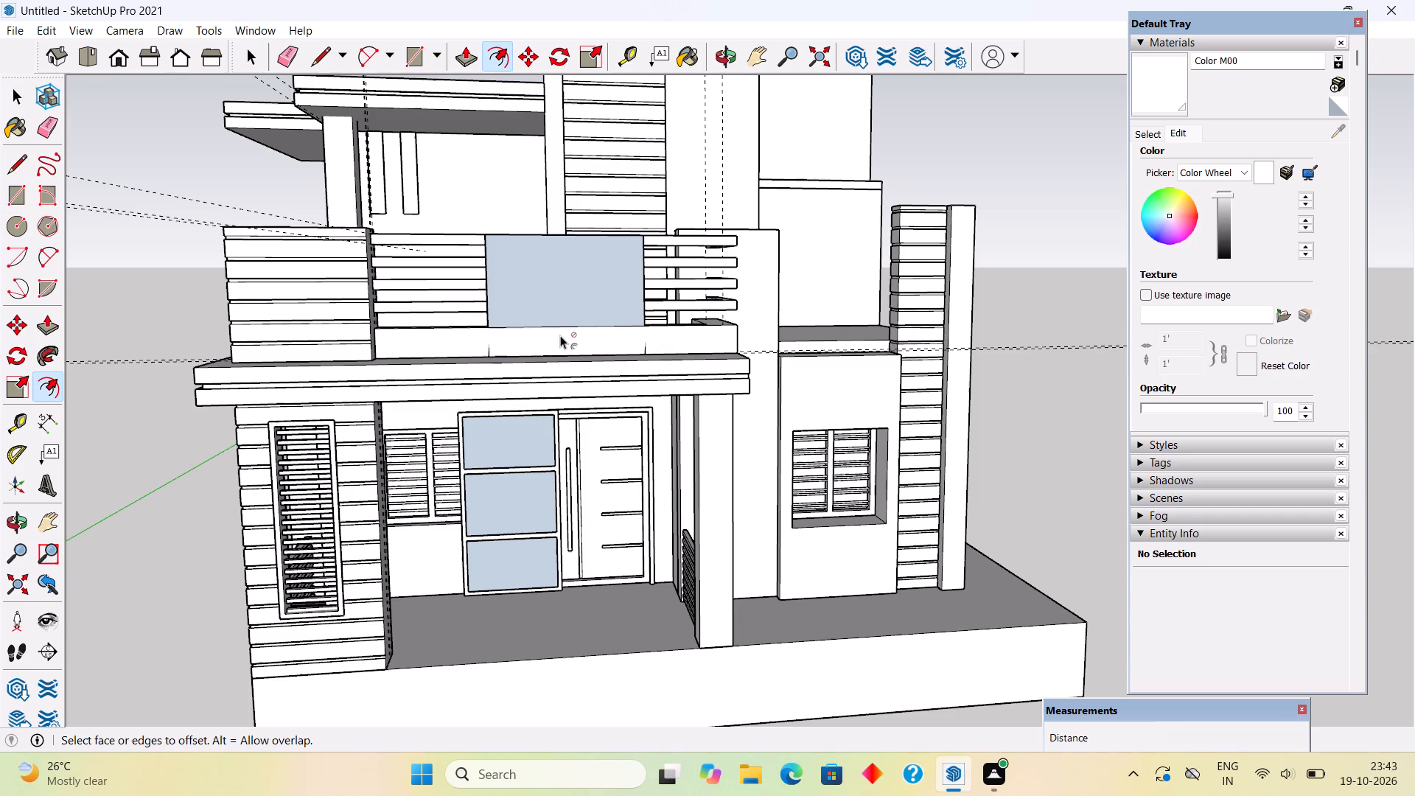
{"action": "left_click", "coordinate": [562, 353]}
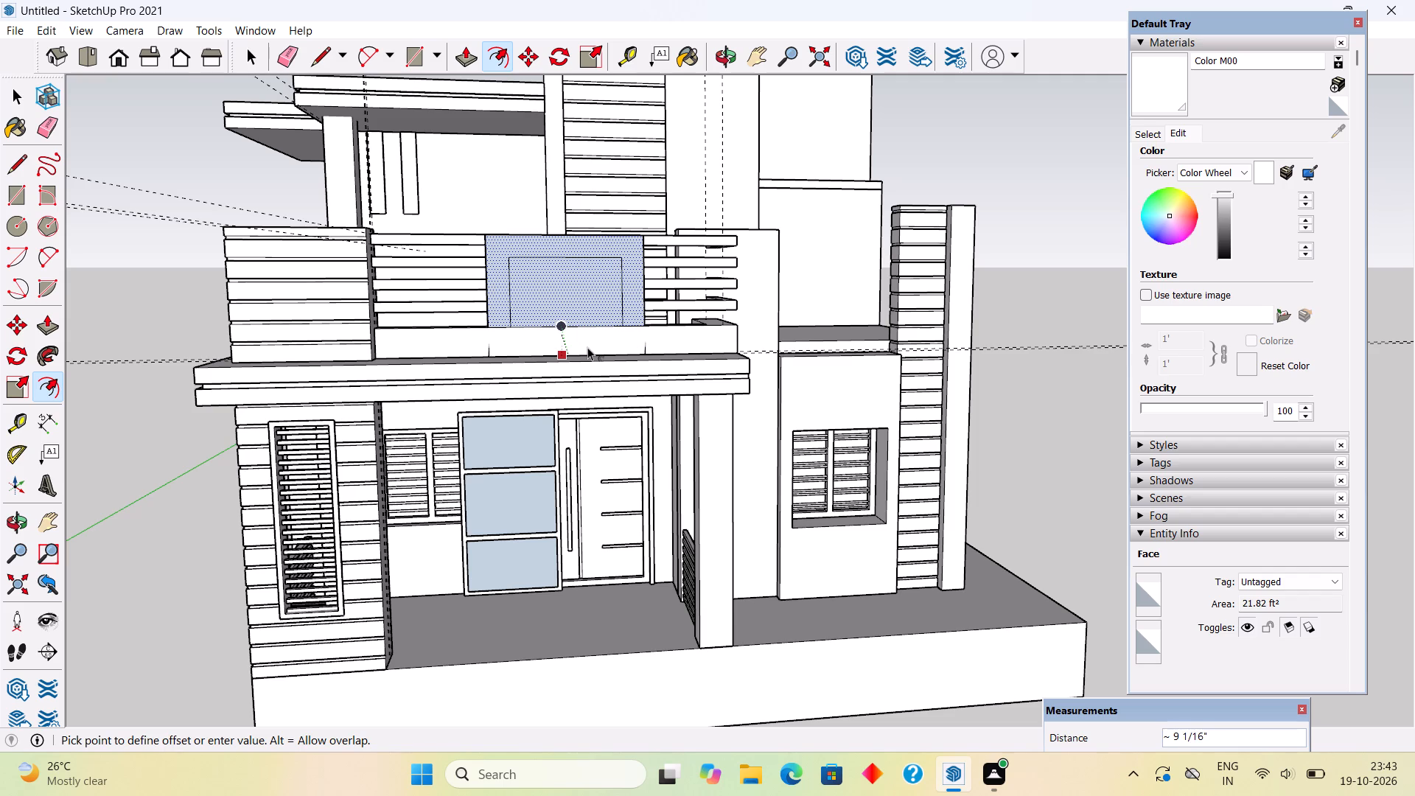
{"action": "type", "text": "9\""}
{"action": "key", "text": "Return"}
{"action": "key", "text": "space"}
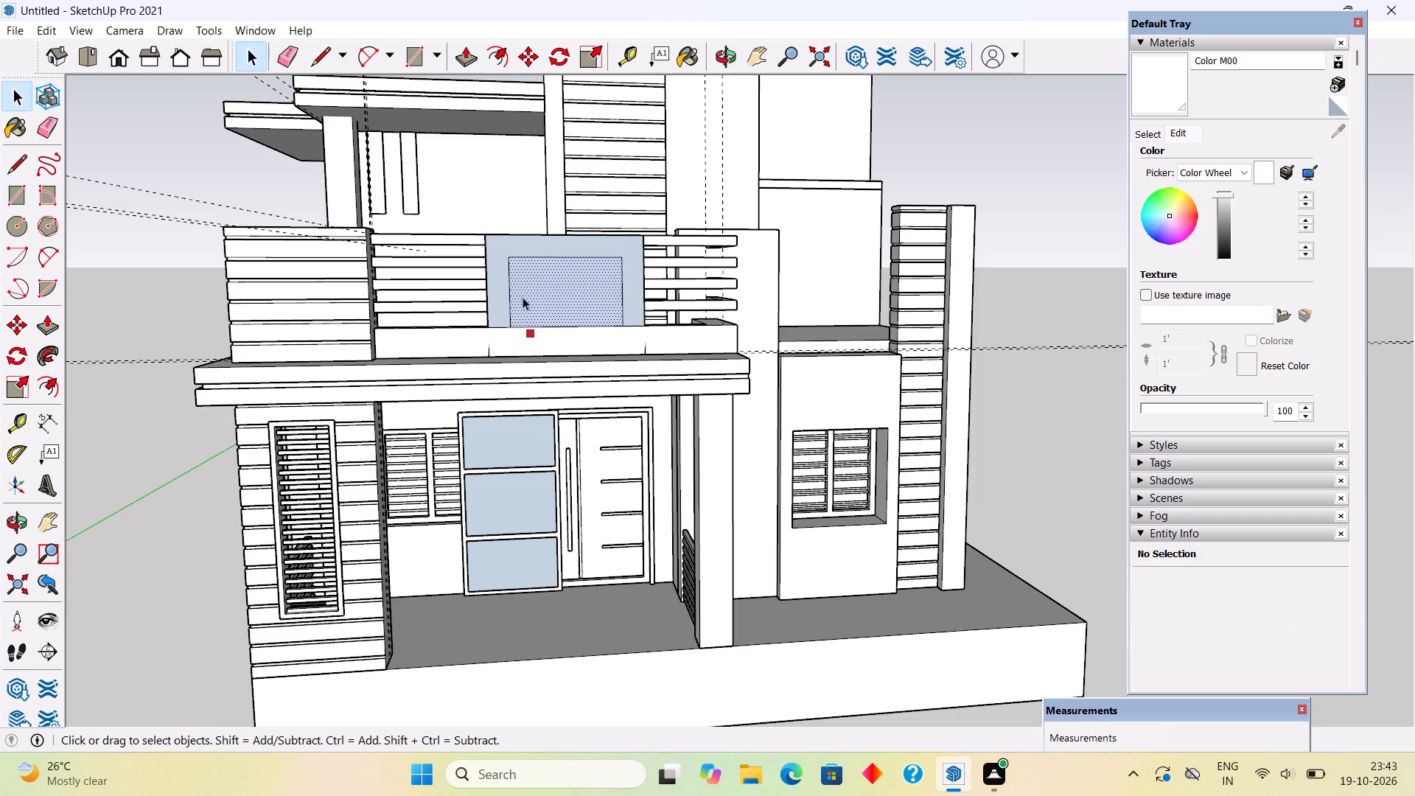
{"action": "left_click", "coordinate": [521, 282]}
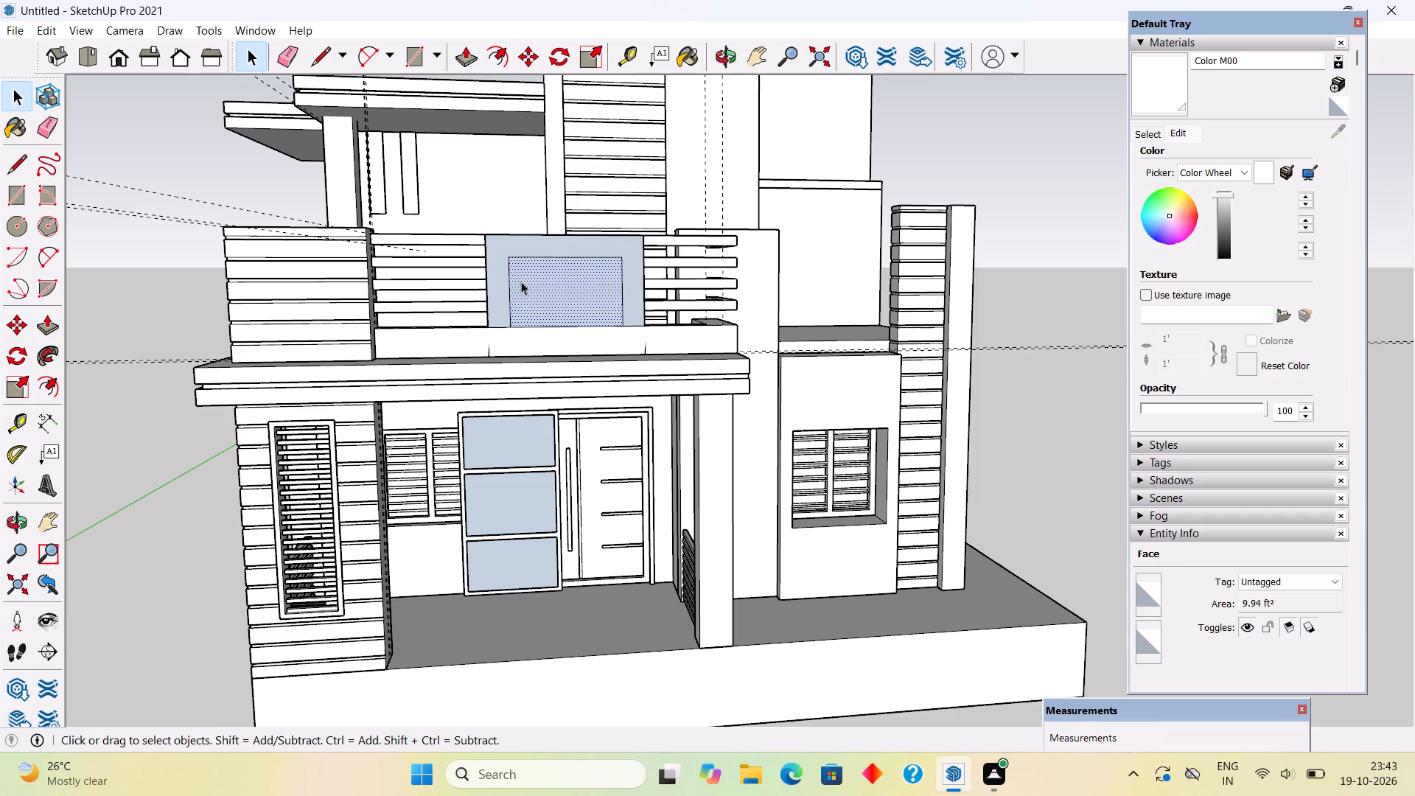
{"action": "key", "text": "Delete"}
Extrude the frame face 1' outward from the front railing.
{"action": "left_click", "coordinate": [501, 311]}
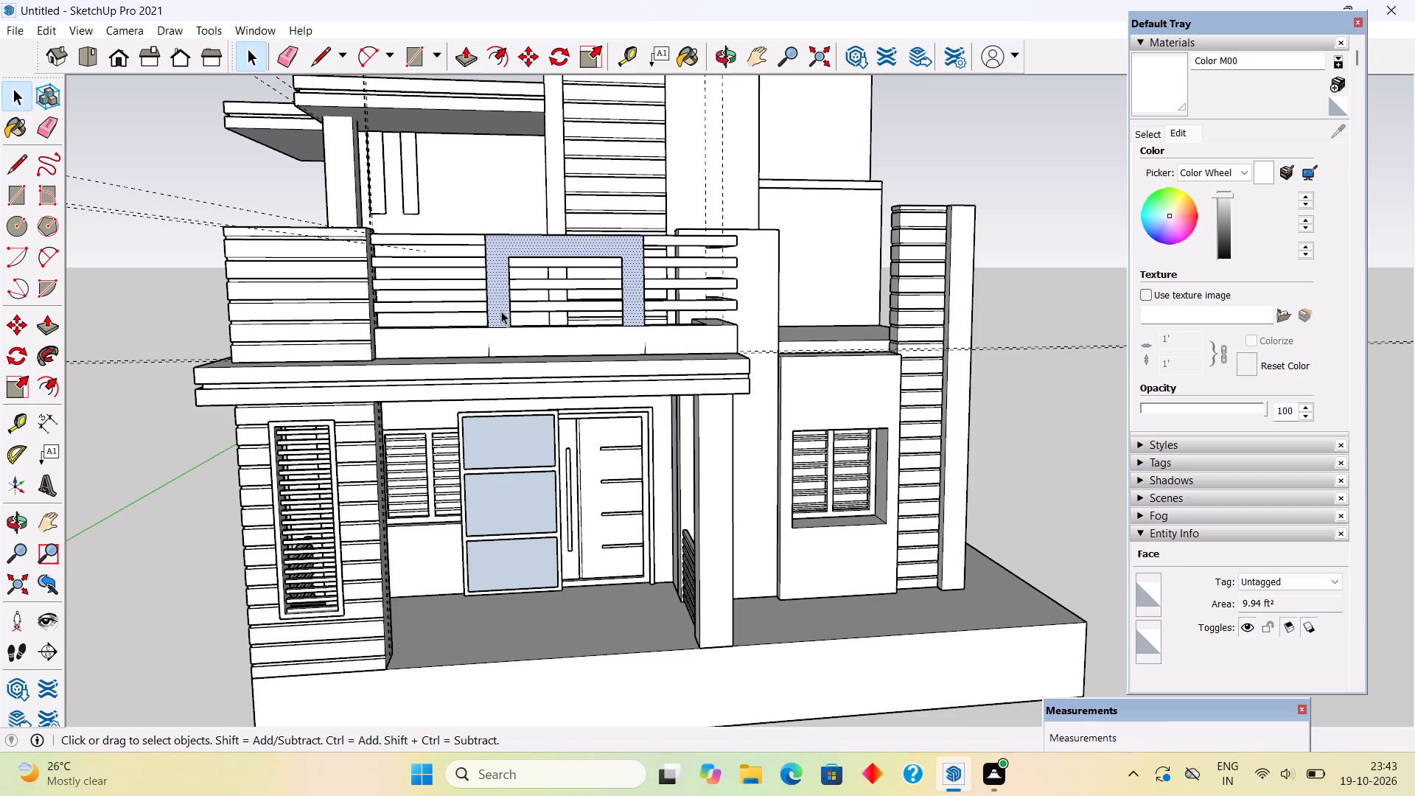
{"action": "key", "text": "p"}
{"action": "left_click", "coordinate": [501, 311]}
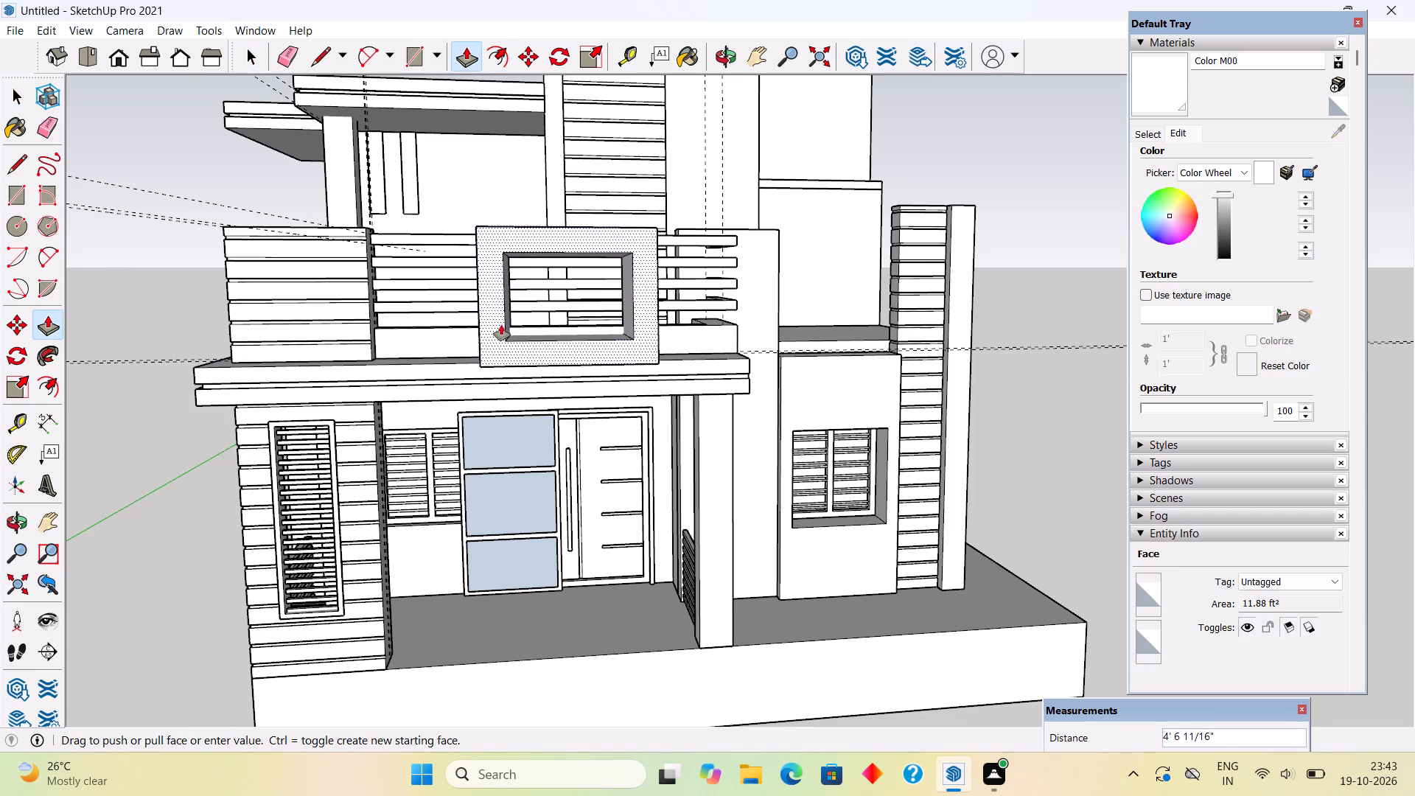
{"action": "key", "text": "9"}
{"action": "key", "text": "BackSpace"}
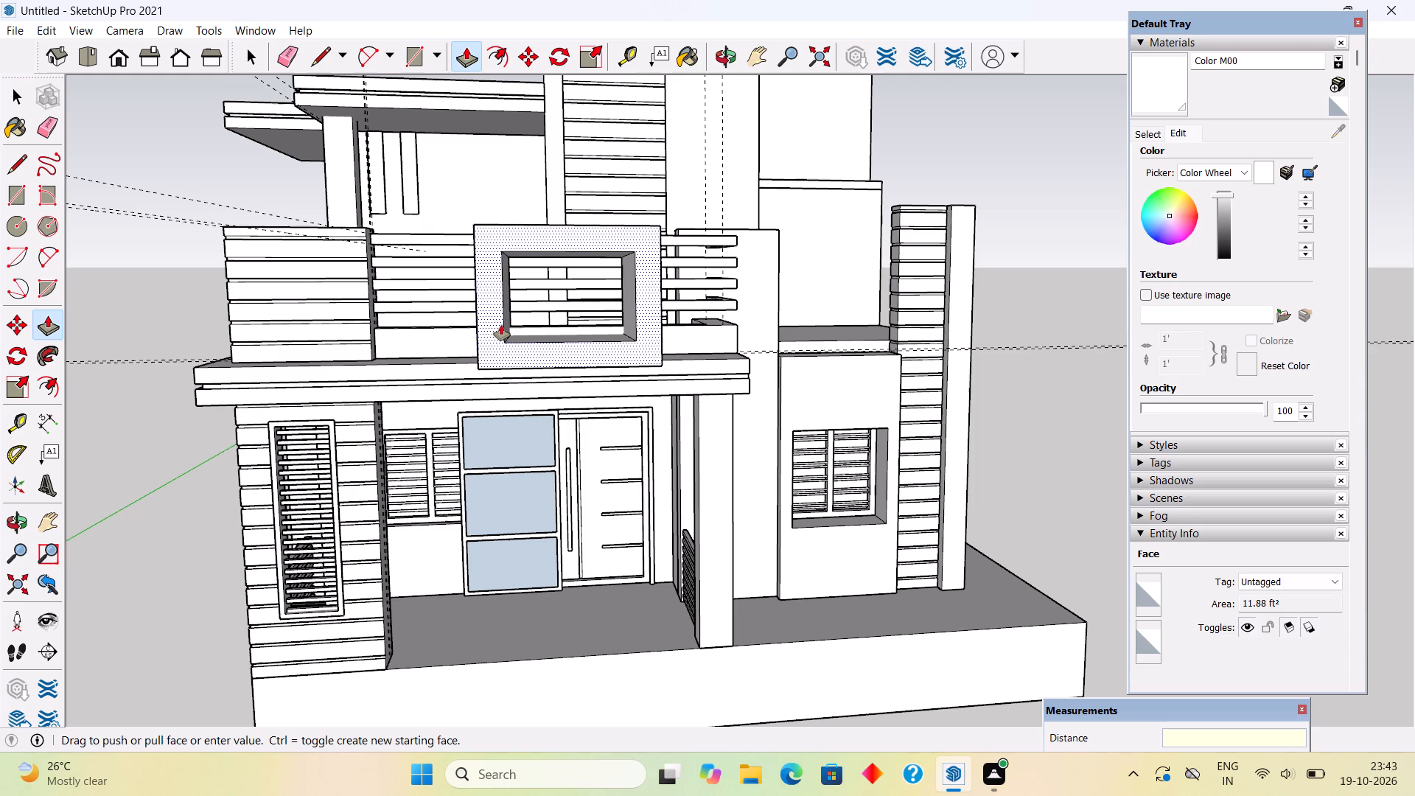
{"action": "type", "text": "1'"}
{"action": "key", "text": "Return"}
{"action": "key", "text": "space"}
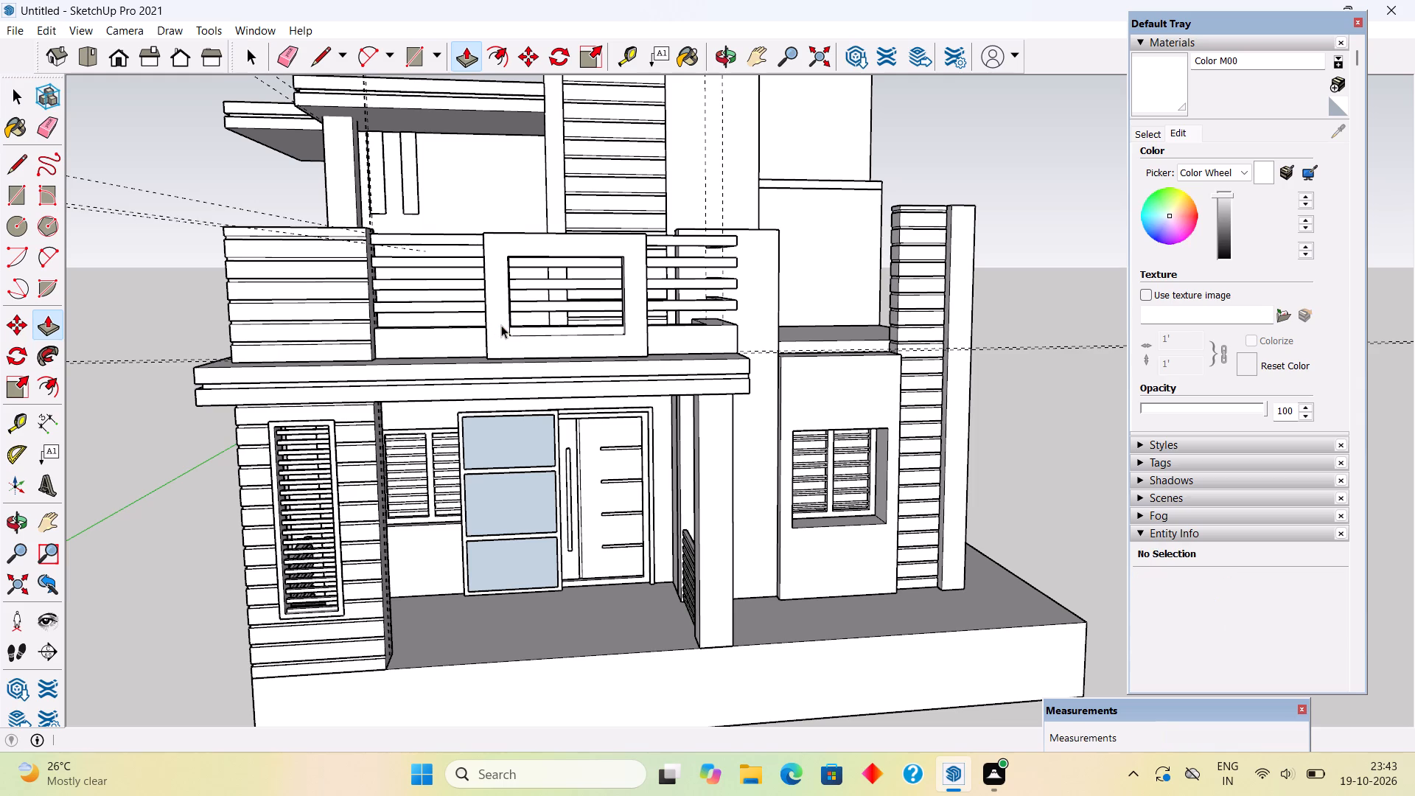
Make the whole extruded railing frame a group.
{"action": "triple_click", "coordinate": [502, 327]}
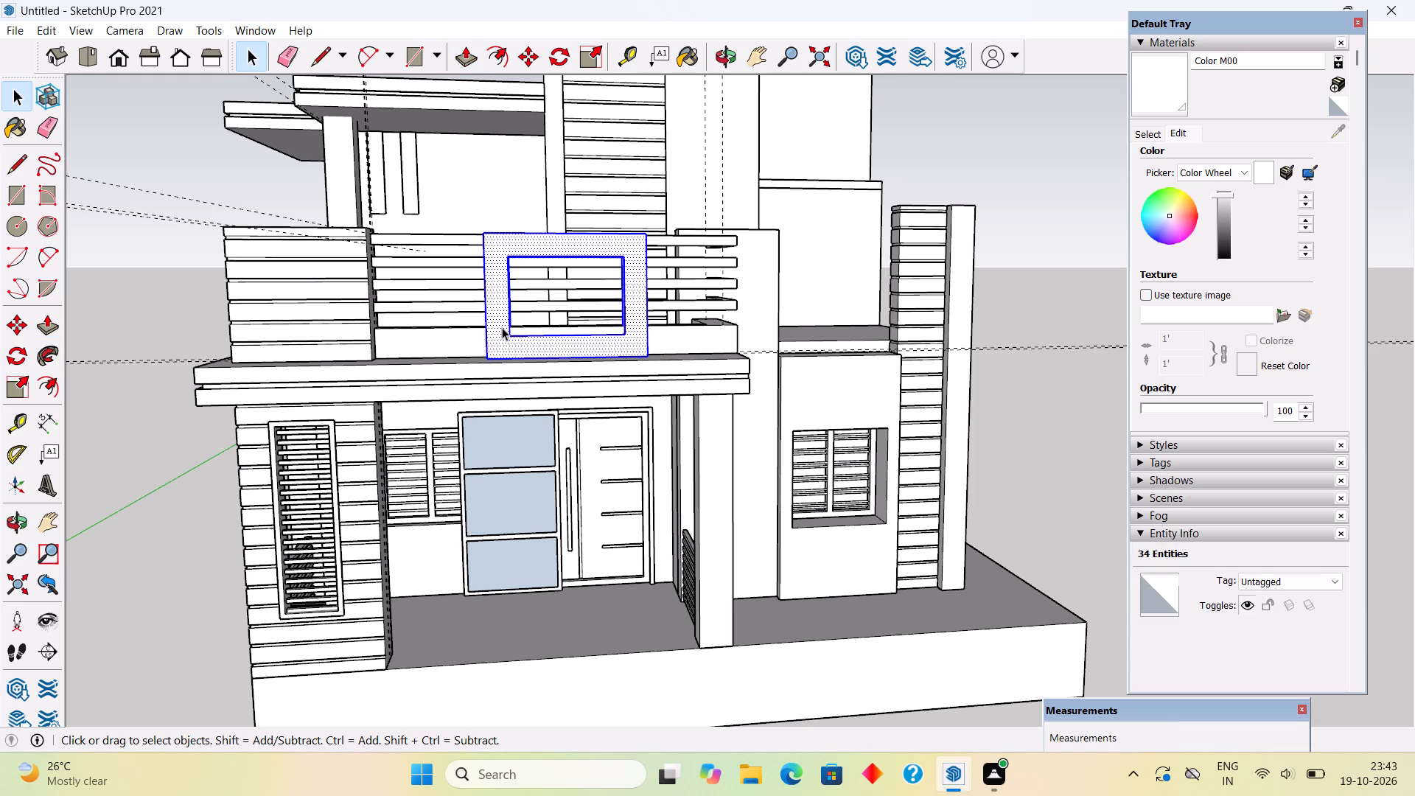
{"action": "right_click", "coordinate": [502, 327]}
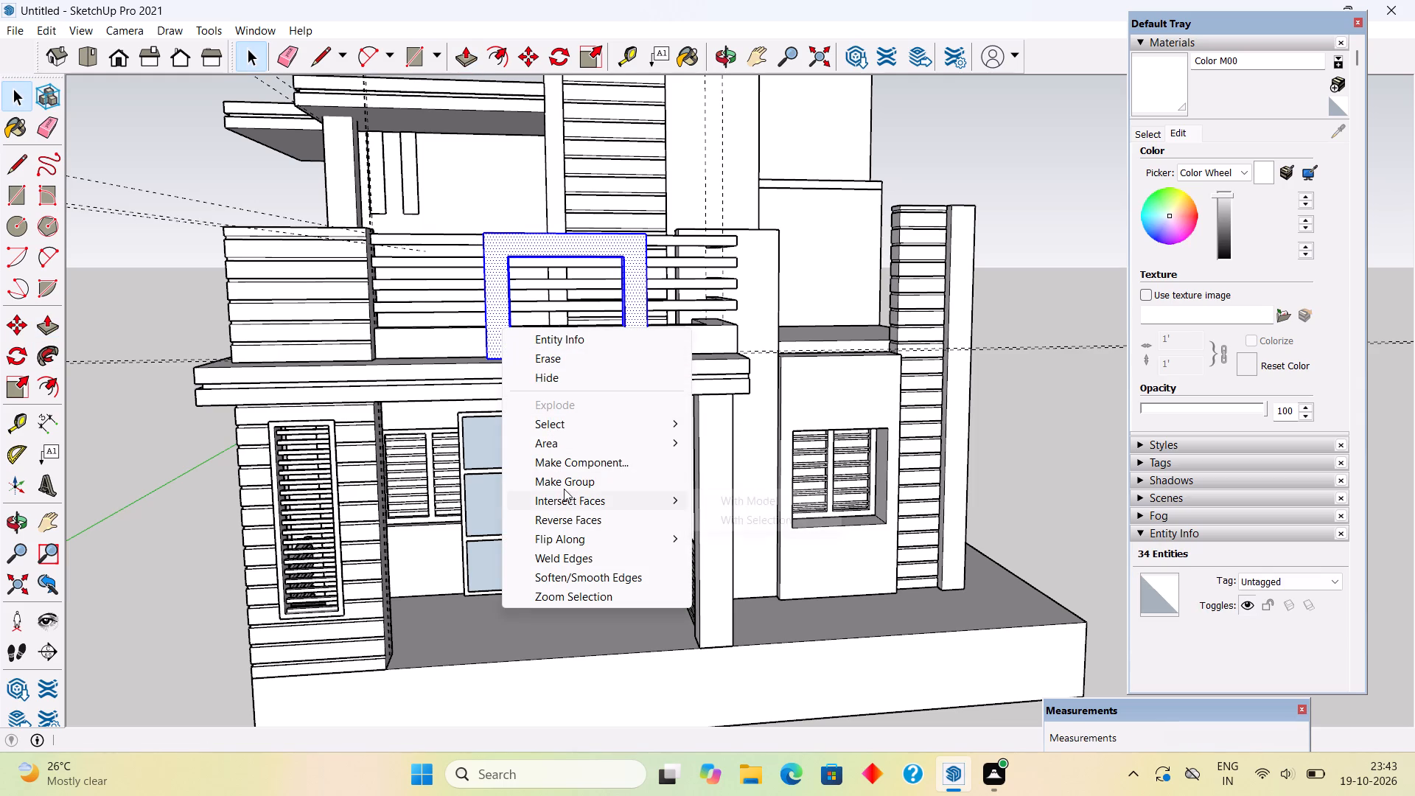
{"action": "left_click", "coordinate": [564, 489]}
Move the frame group 9" back into the front railing and parapet, perpendicular to the facade.
{"action": "middle_click_drag", "start_coordinate": [445, 412], "coordinate": [688, 487]}
{"action": "scroll", "coordinate": [731, 449], "scroll_direction": "up", "scroll_amount": 8}
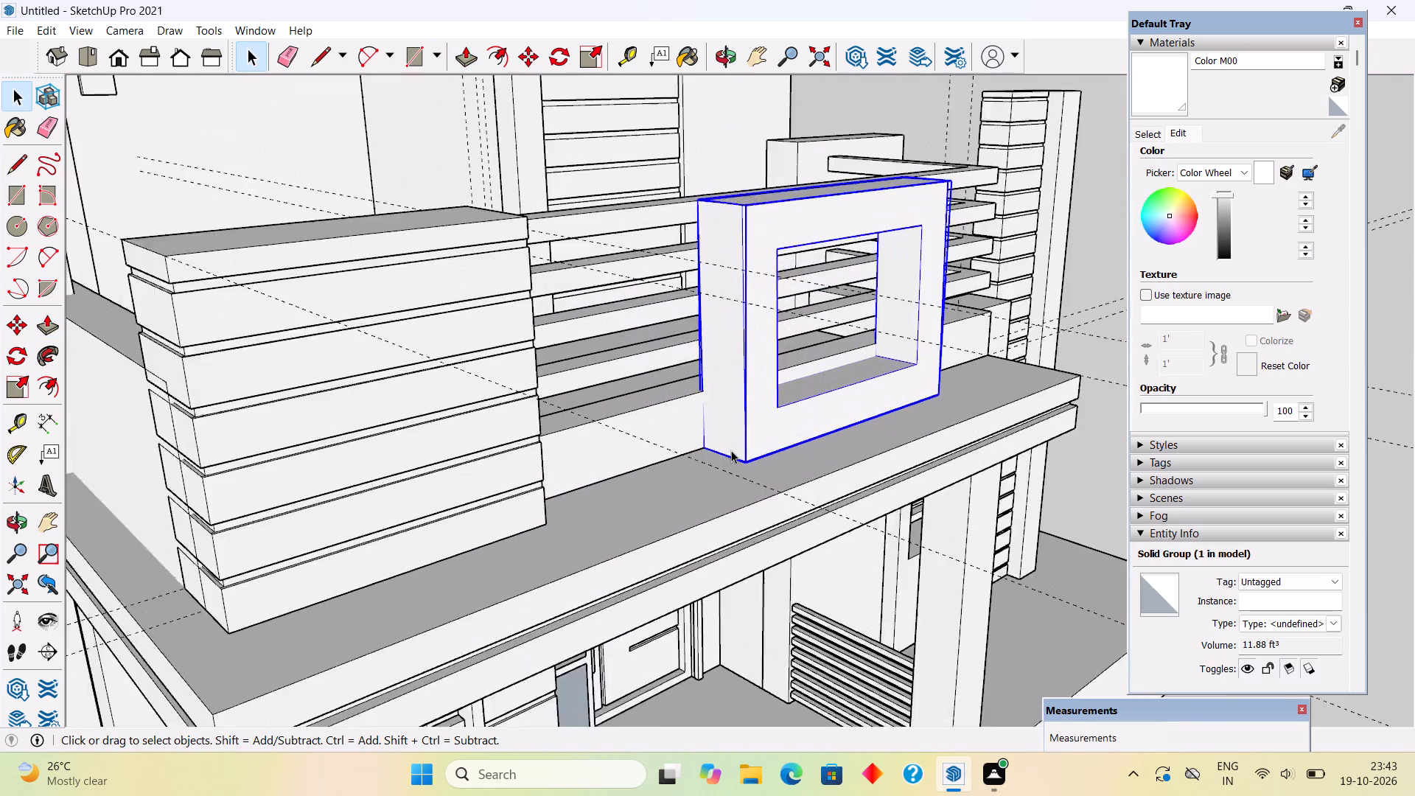
{"action": "scroll", "coordinate": [731, 450], "scroll_direction": "up", "scroll_amount": 2}
{"action": "key", "text": "m"}
{"action": "left_click", "coordinate": [754, 467]}
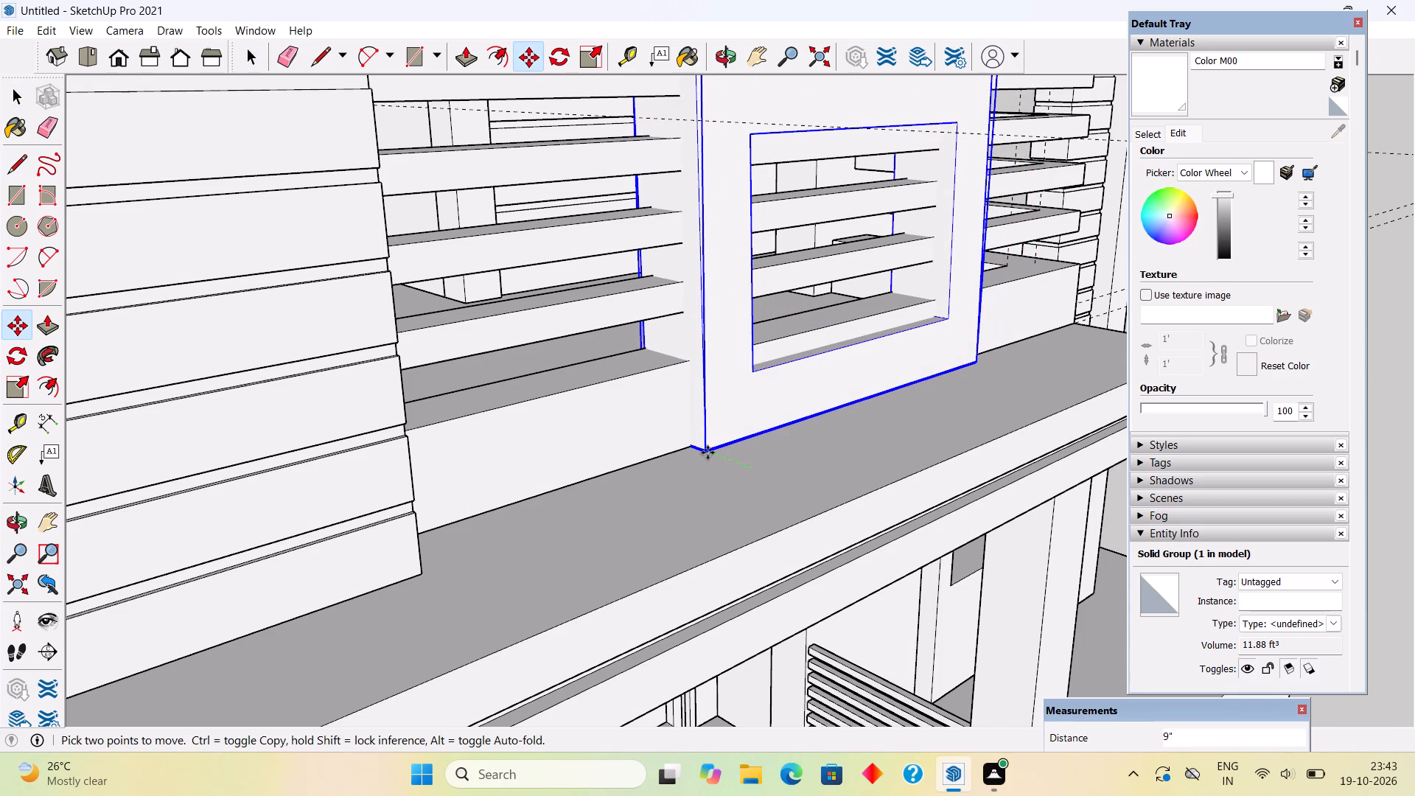
{"action": "left_click", "coordinate": [707, 453]}
{"action": "scroll", "coordinate": [682, 493], "scroll_direction": "down", "scroll_amount": 9}
{"action": "key", "text": "space"}
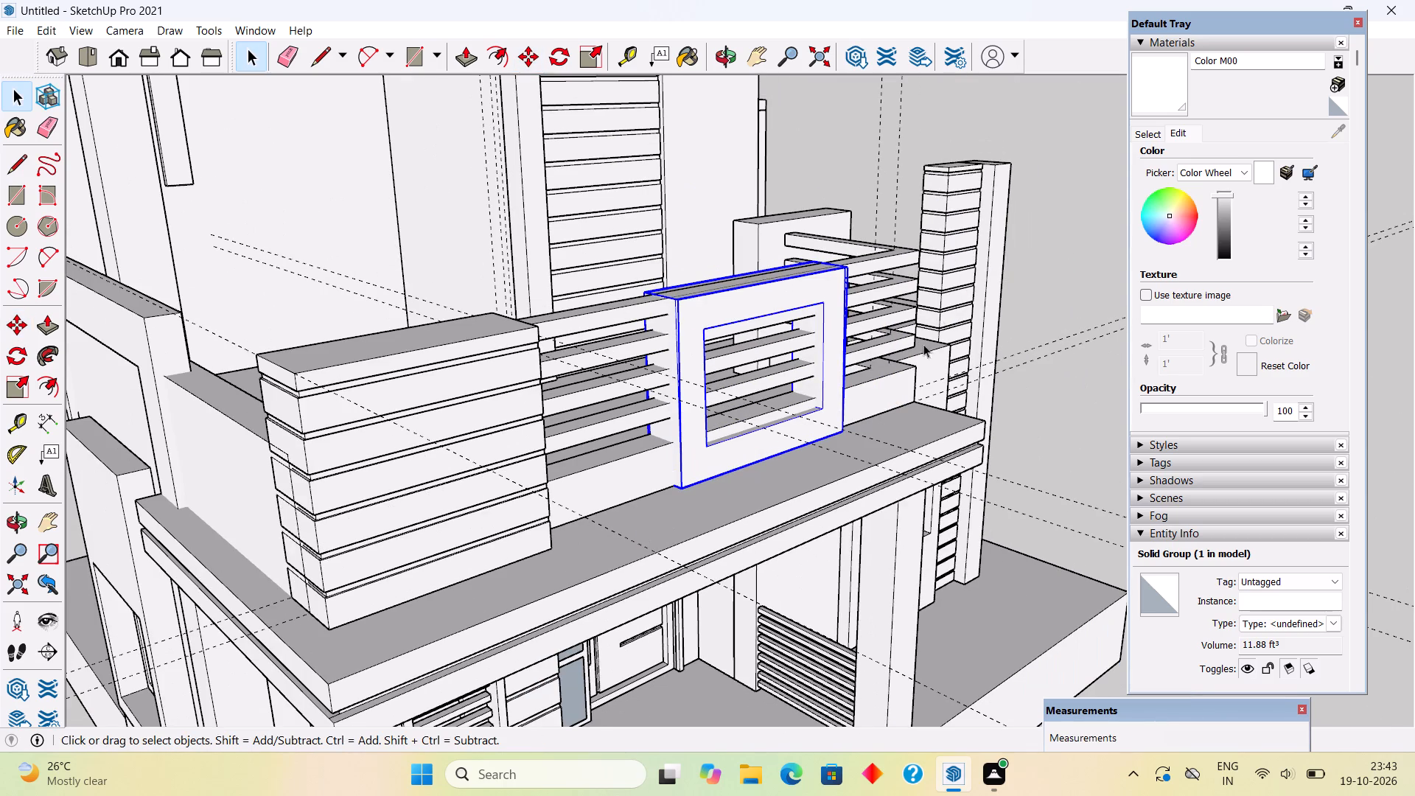
{"action": "left_click", "coordinate": [1033, 282]}
Inside the frame's group, raise its top face 2" above the rails.
{"action": "middle_click_drag", "start_coordinate": [785, 410], "coordinate": [497, 380]}
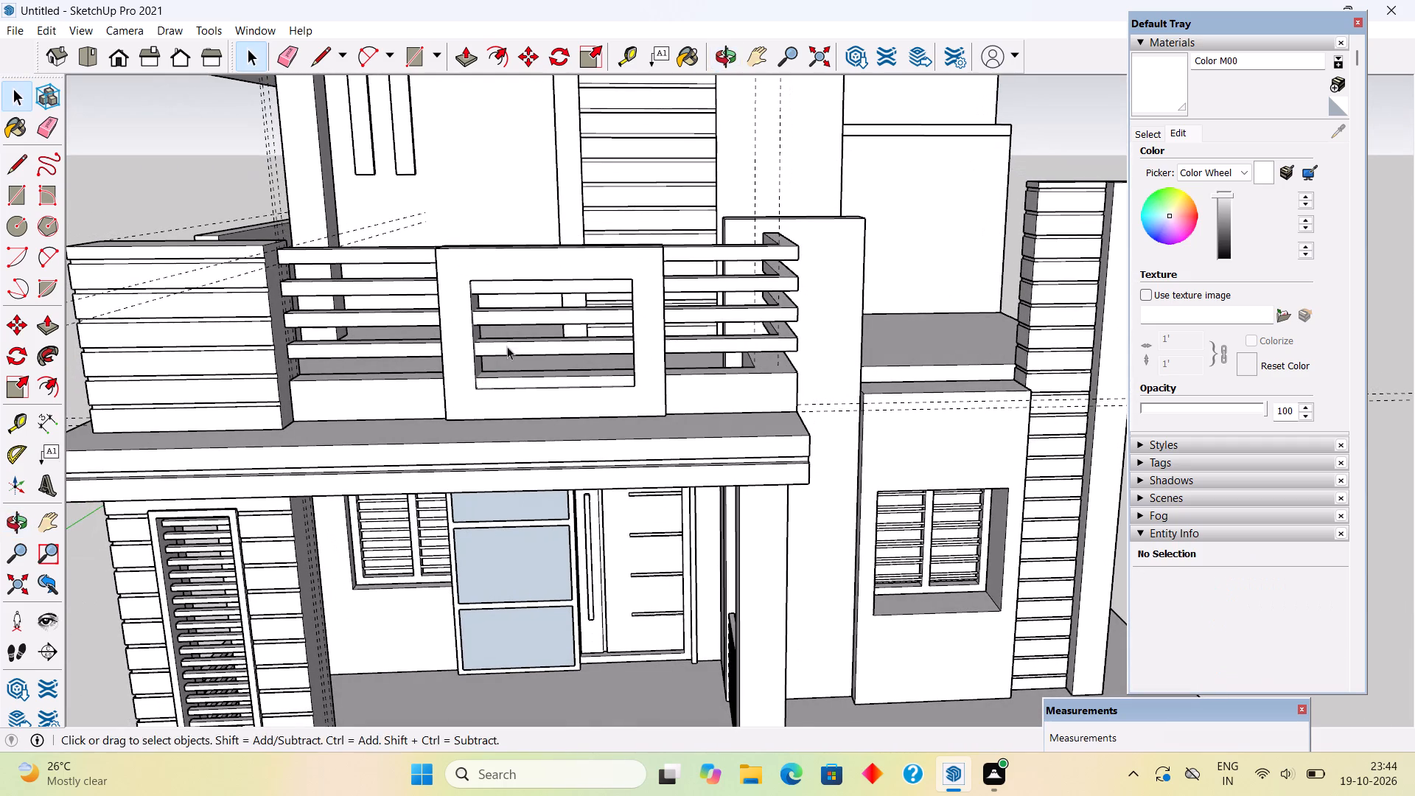
{"action": "middle_click_drag", "start_coordinate": [513, 334], "coordinate": [764, 378]}
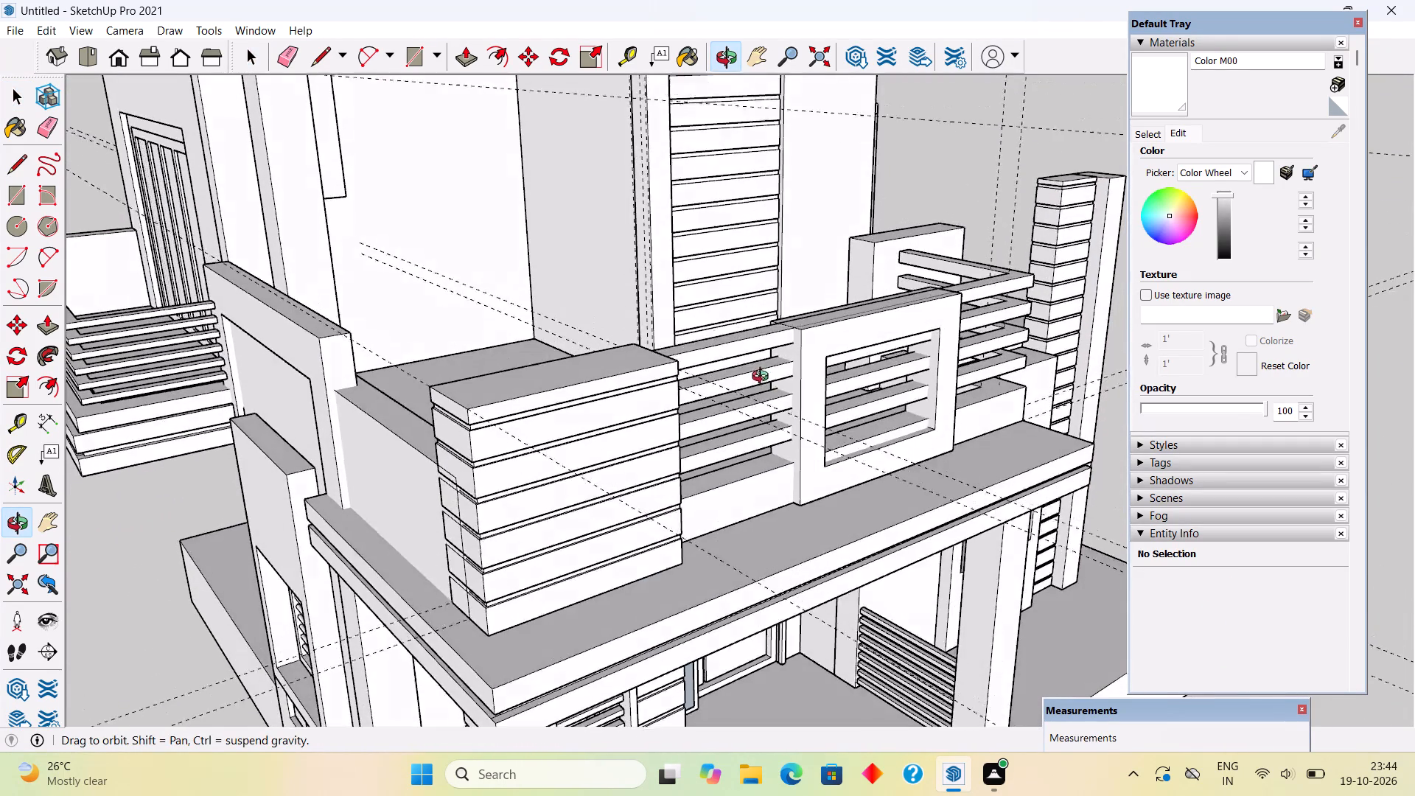
{"action": "middle_click_drag", "start_coordinate": [764, 378], "coordinate": [764, 385]}
{"action": "middle_click_drag", "start_coordinate": [836, 365], "coordinate": [808, 441]}
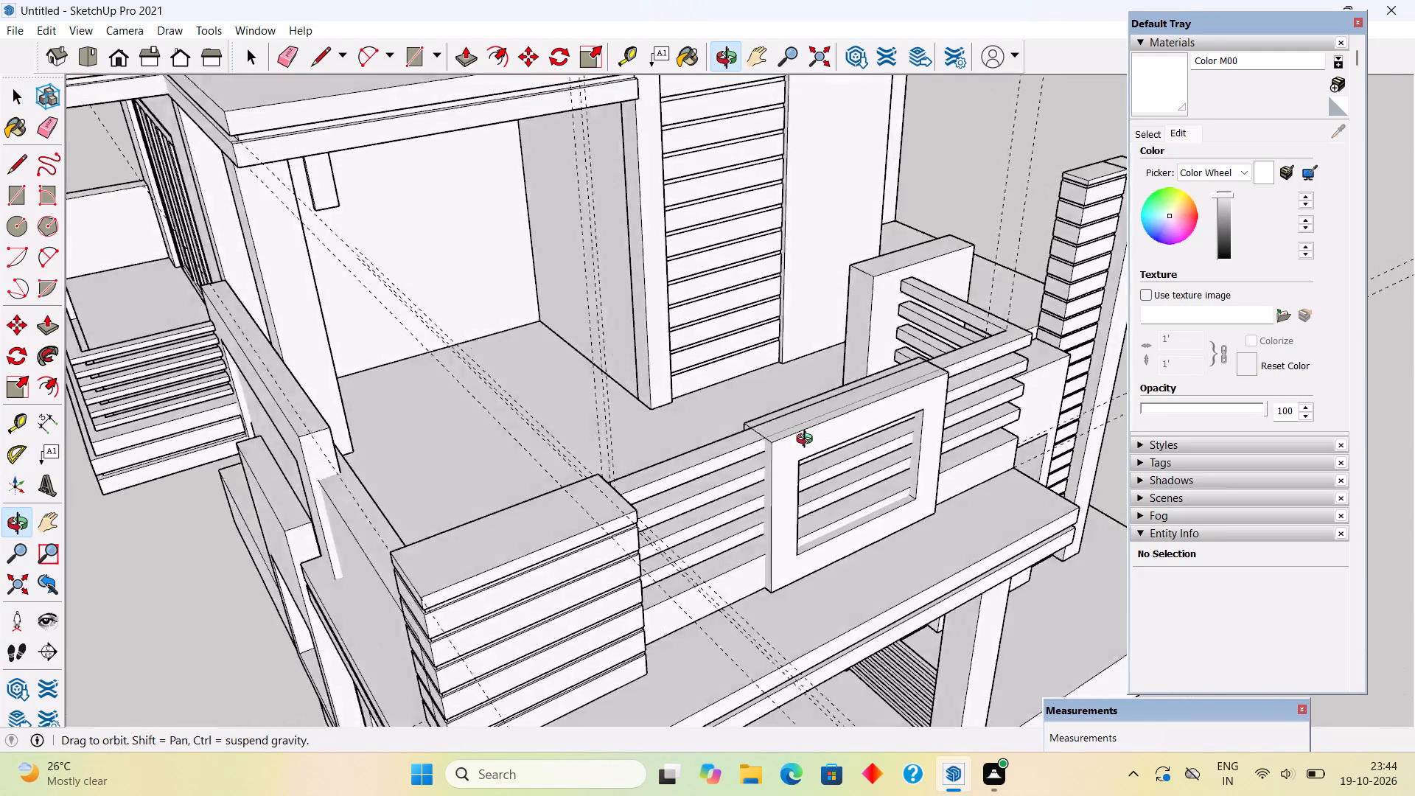
{"action": "middle_click_drag", "start_coordinate": [808, 441], "coordinate": [773, 485]}
{"action": "triple_click", "coordinate": [804, 464]}
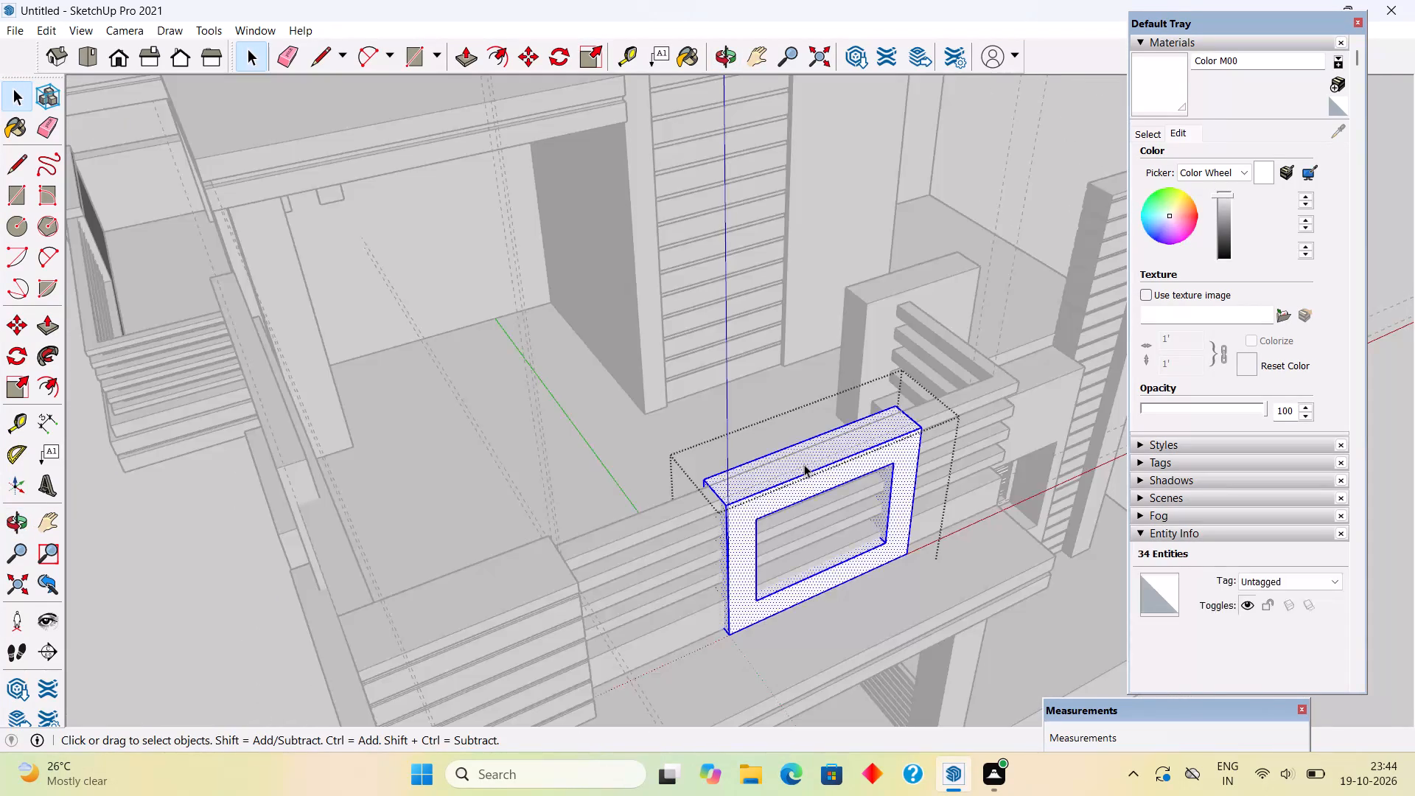
{"action": "key", "text": "p"}
{"action": "left_click", "coordinate": [806, 459]}
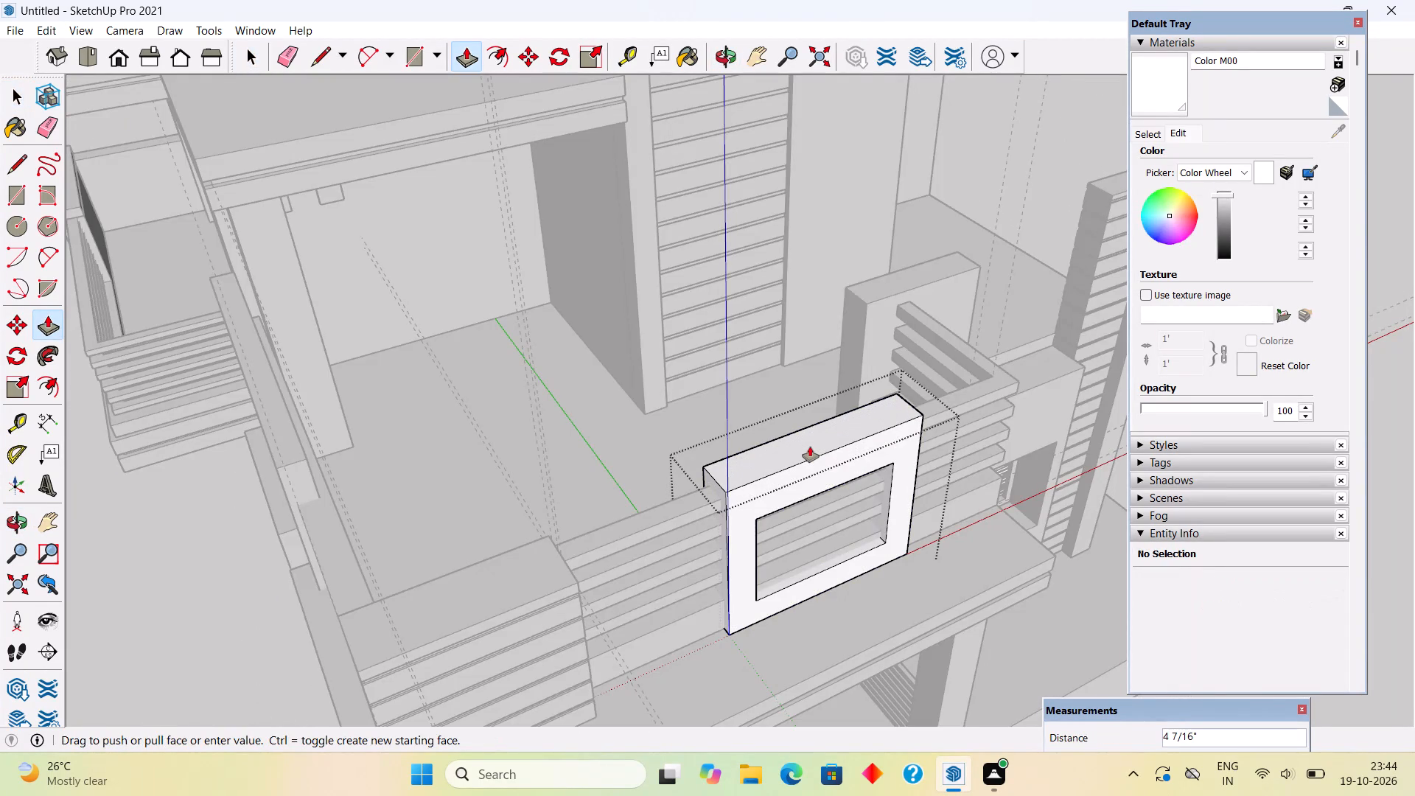
{"action": "type", "text": "2\""}
{"action": "key", "text": "Return"}
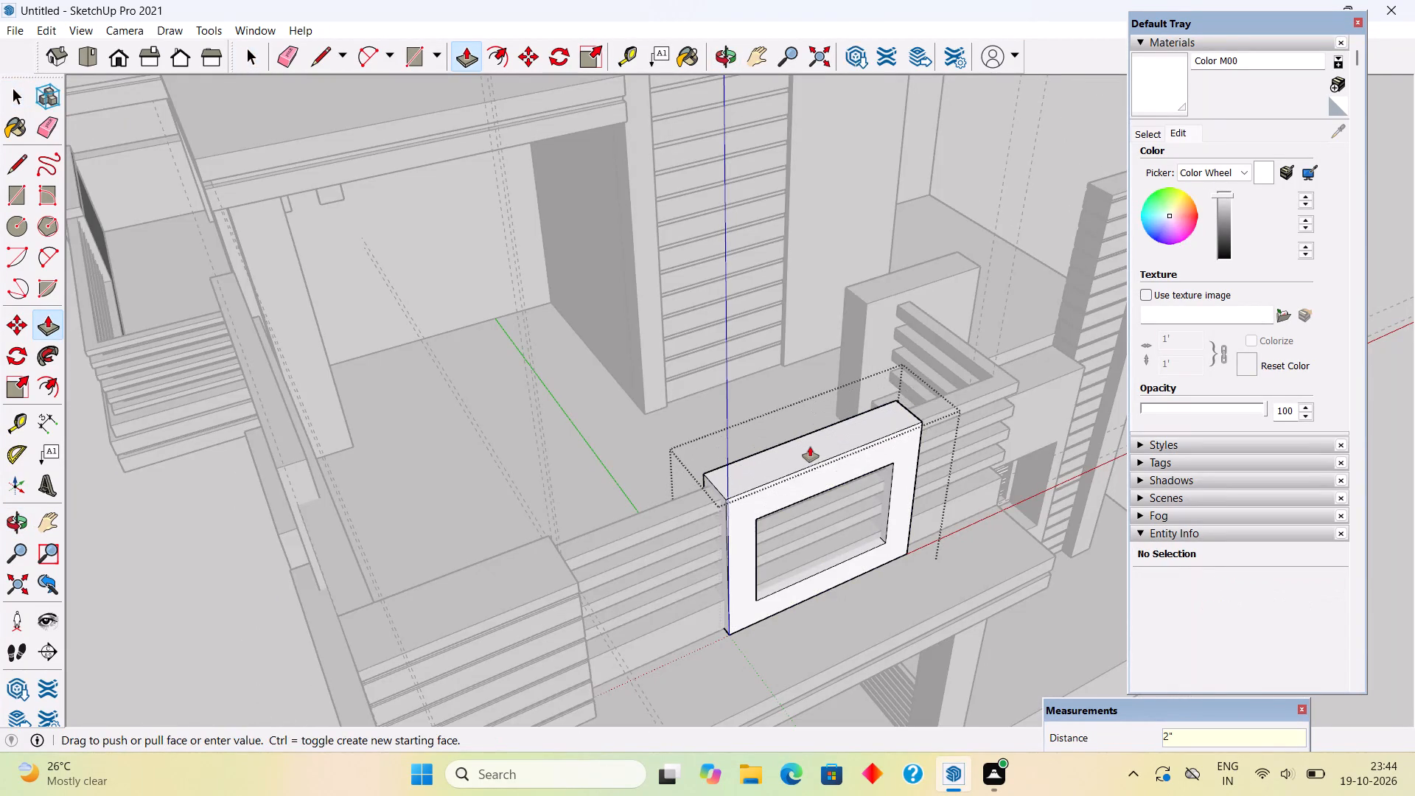
Widen the frame by pulling each of its two outer side faces 6" outward.
{"action": "scroll", "coordinate": [713, 527], "scroll_direction": "up", "scroll_amount": 5}
{"action": "left_click", "coordinate": [724, 517]}
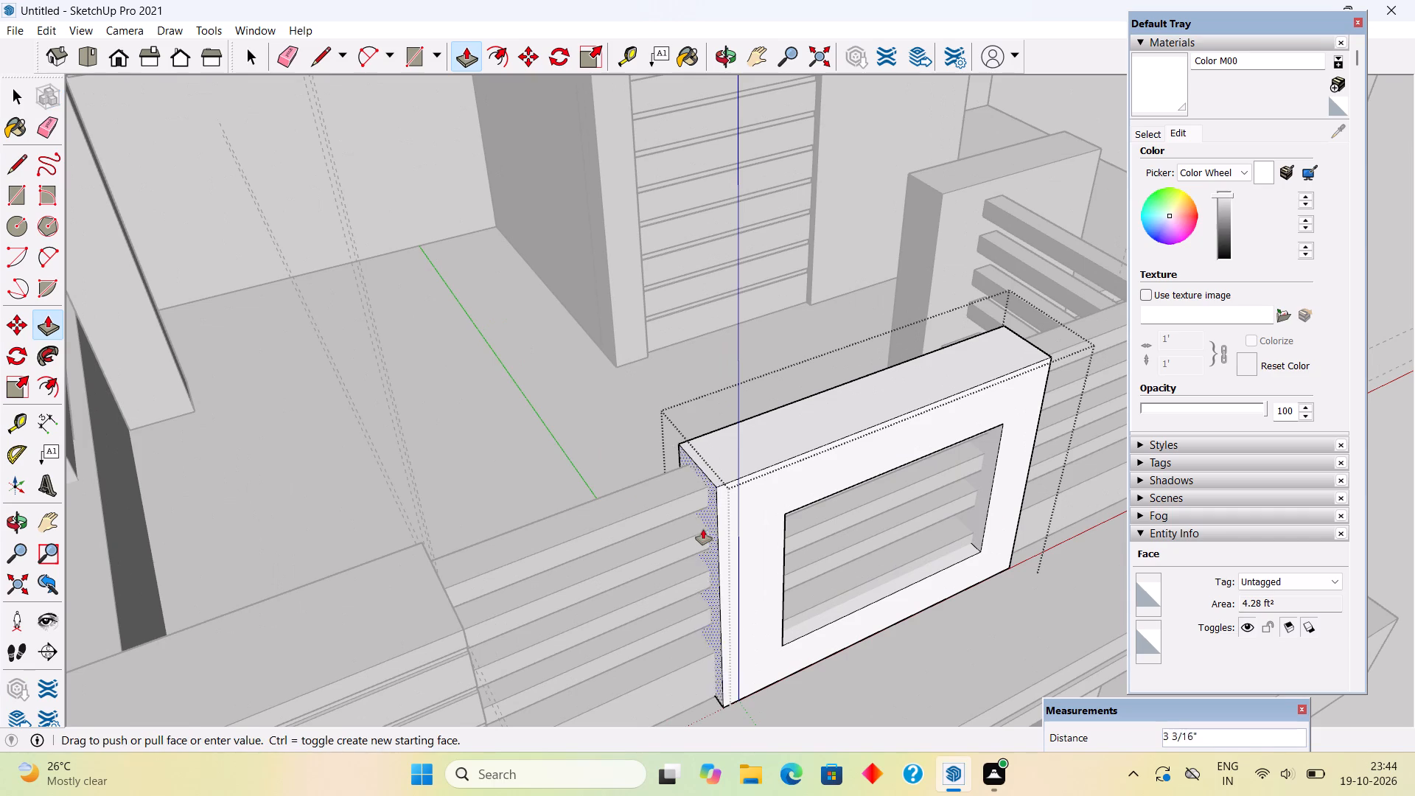
{"action": "type", "text": "6\""}
{"action": "key", "text": "Return"}
{"action": "scroll", "coordinate": [681, 542], "scroll_direction": "down", "scroll_amount": 4}
{"action": "scroll", "coordinate": [528, 578], "scroll_direction": "down", "scroll_amount": 3}
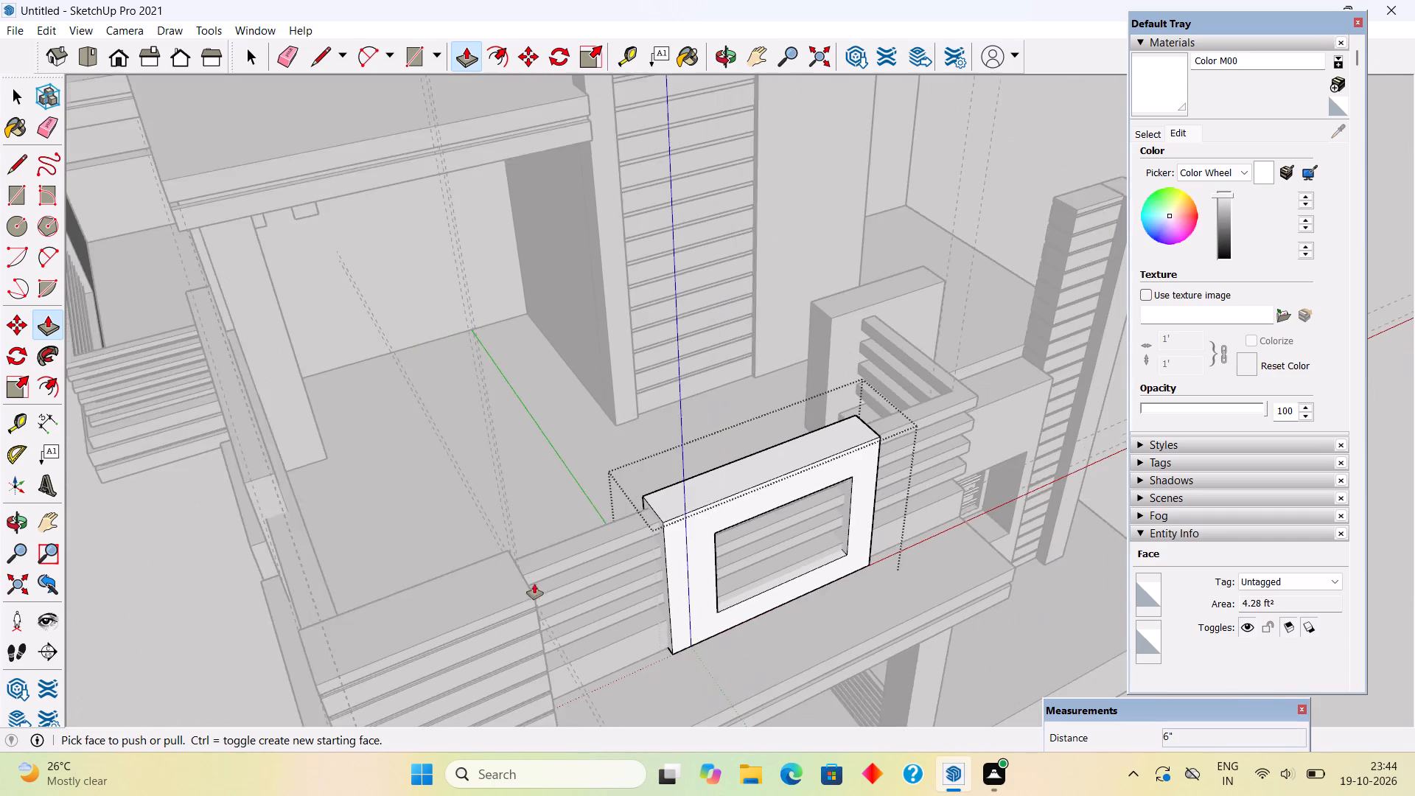
{"action": "middle_click_drag", "start_coordinate": [671, 548], "coordinate": [399, 410]}
{"action": "scroll", "coordinate": [611, 391], "scroll_direction": "up", "scroll_amount": 2}
{"action": "middle_click_drag", "start_coordinate": [618, 371], "coordinate": [573, 357]}
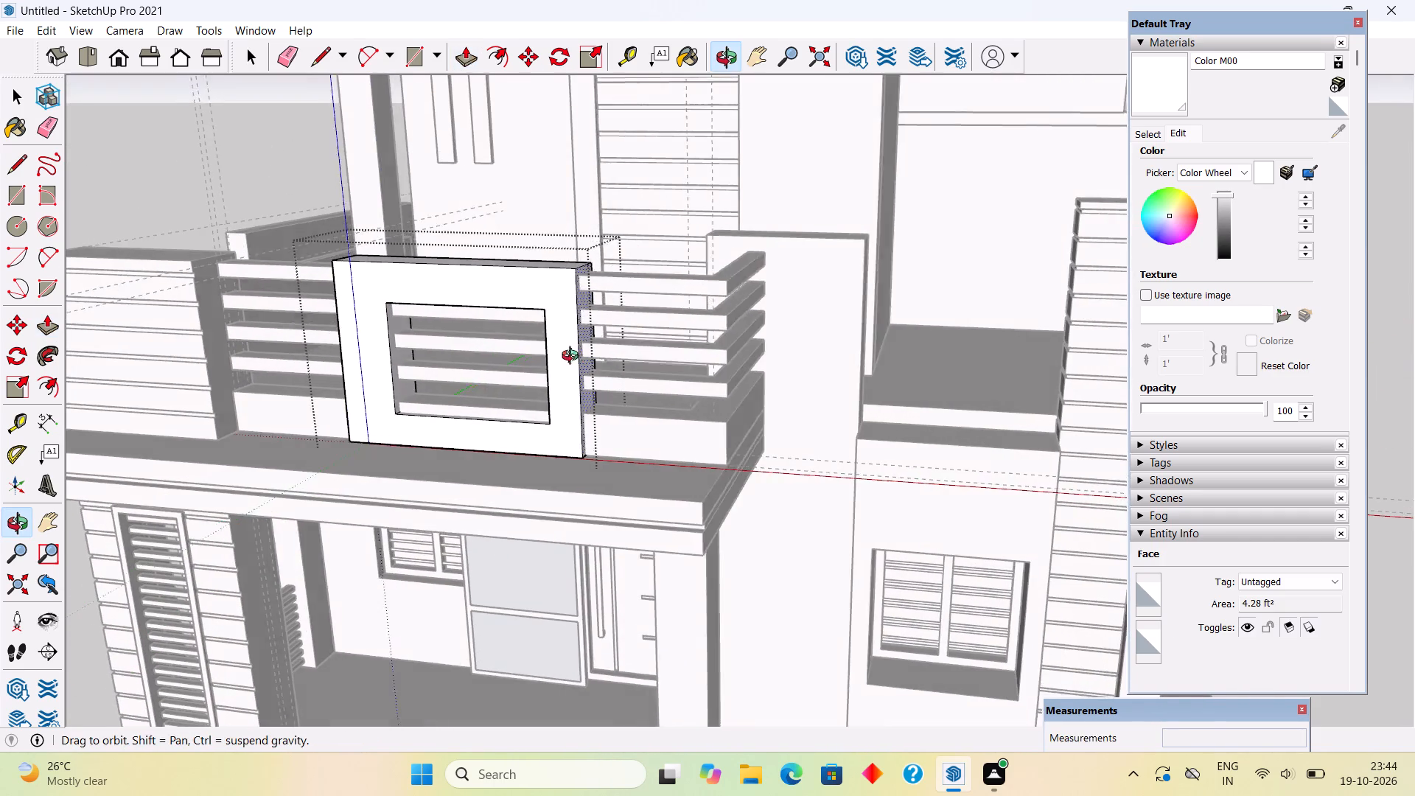
{"action": "middle_click_drag", "start_coordinate": [573, 357], "coordinate": [560, 353]}
{"action": "left_click", "coordinate": [565, 348]}
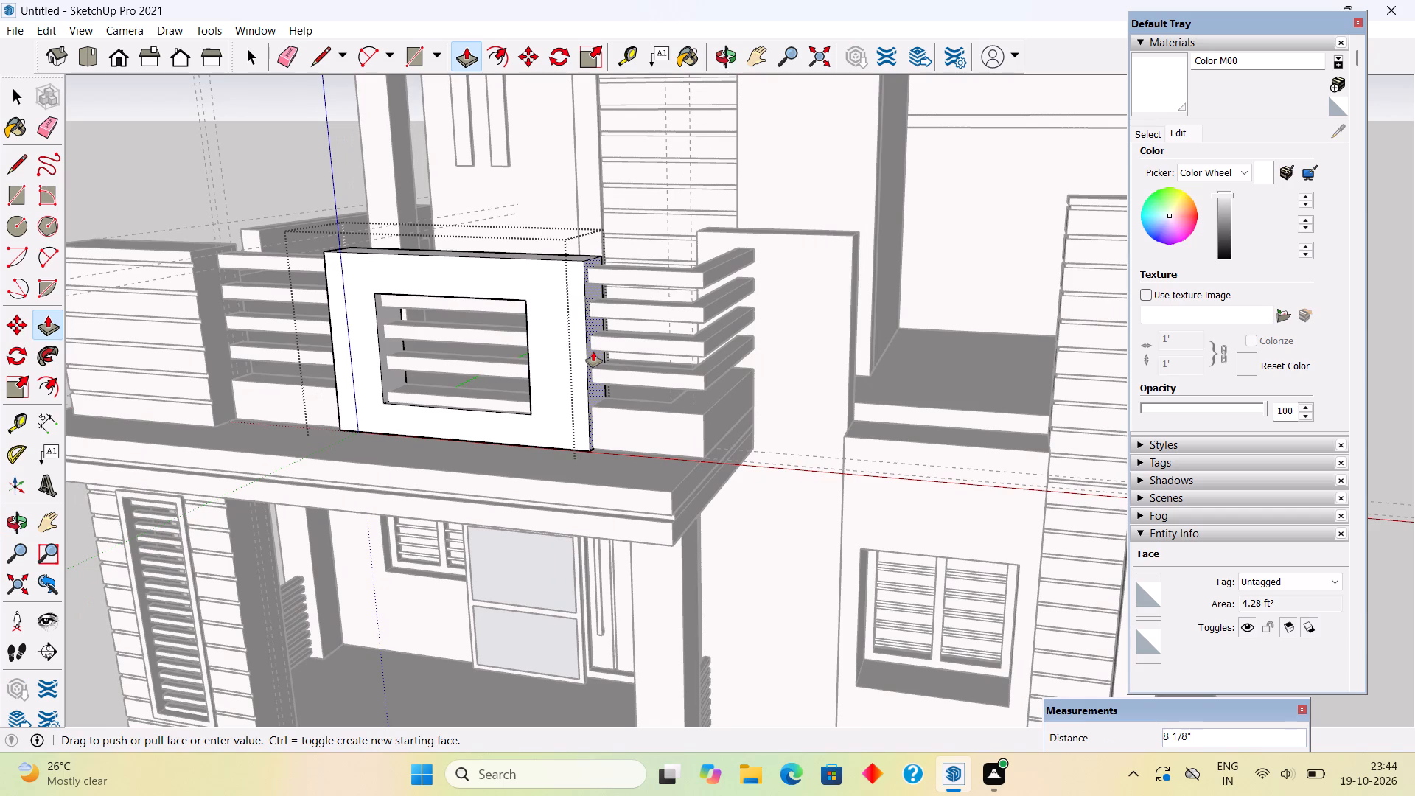
{"action": "type", "text": "6\""}
{"action": "key", "text": "Return"}
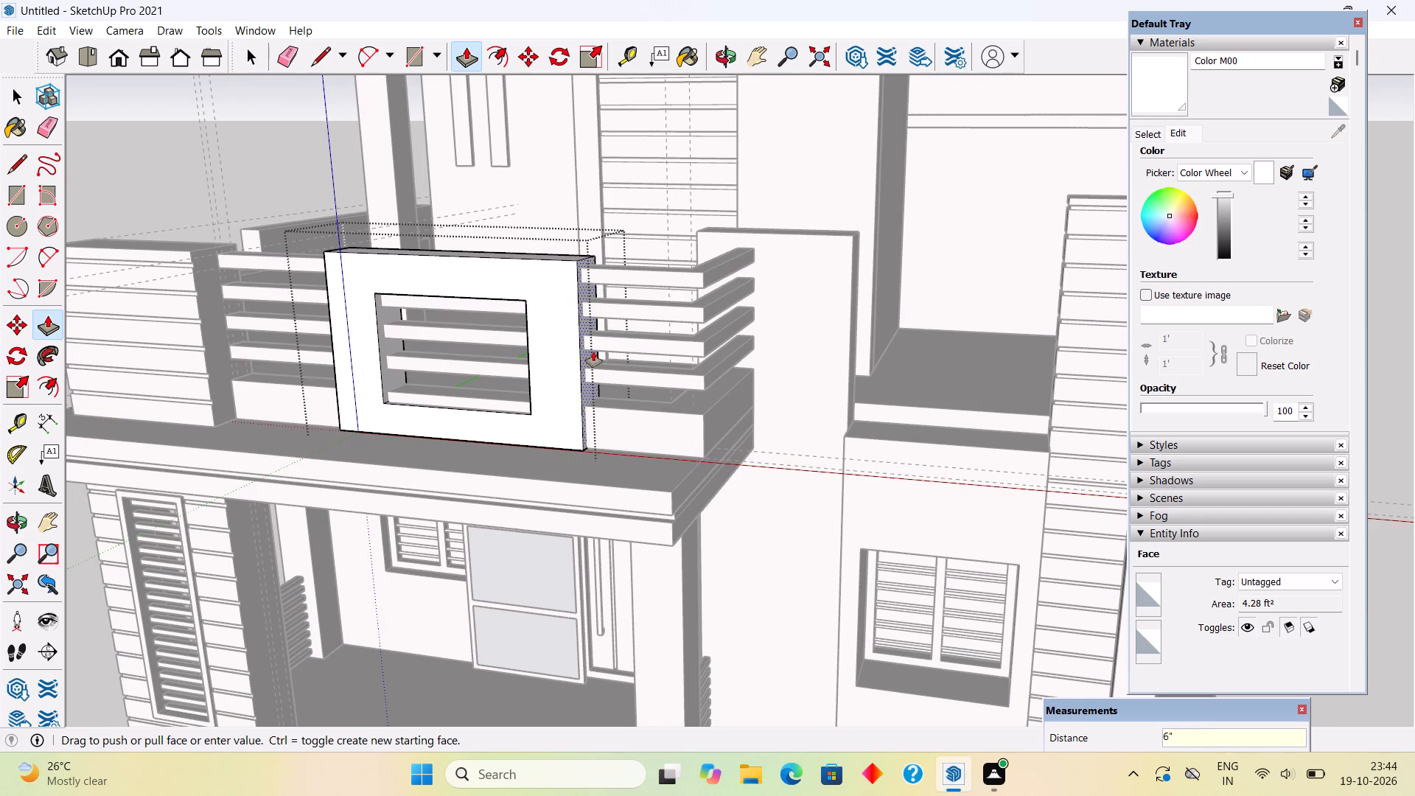
Widen the frame's opening by pushing both inner side faces 7" outward.
{"action": "left_click", "coordinate": [385, 339]}
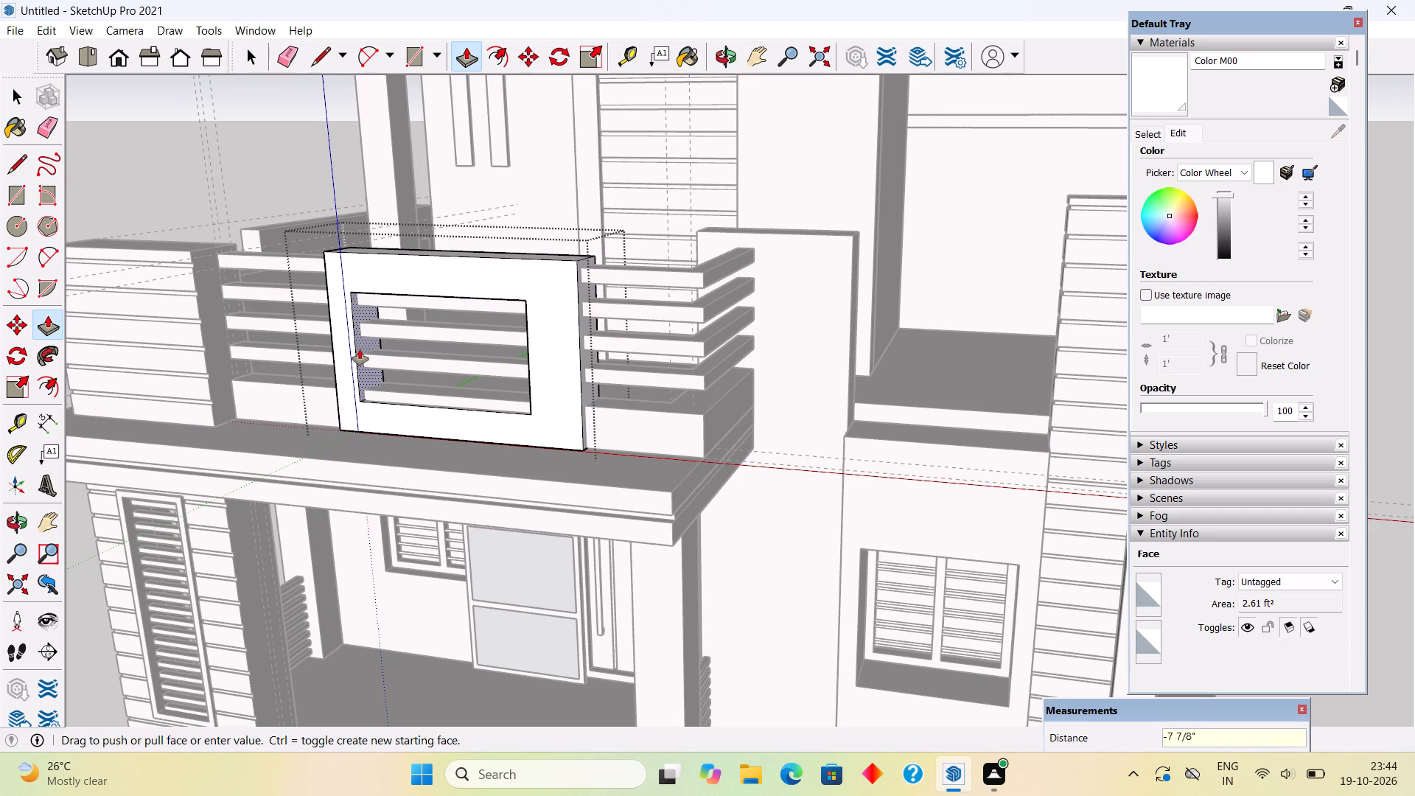
{"action": "type", "text": "7\""}
{"action": "key", "text": "Return"}
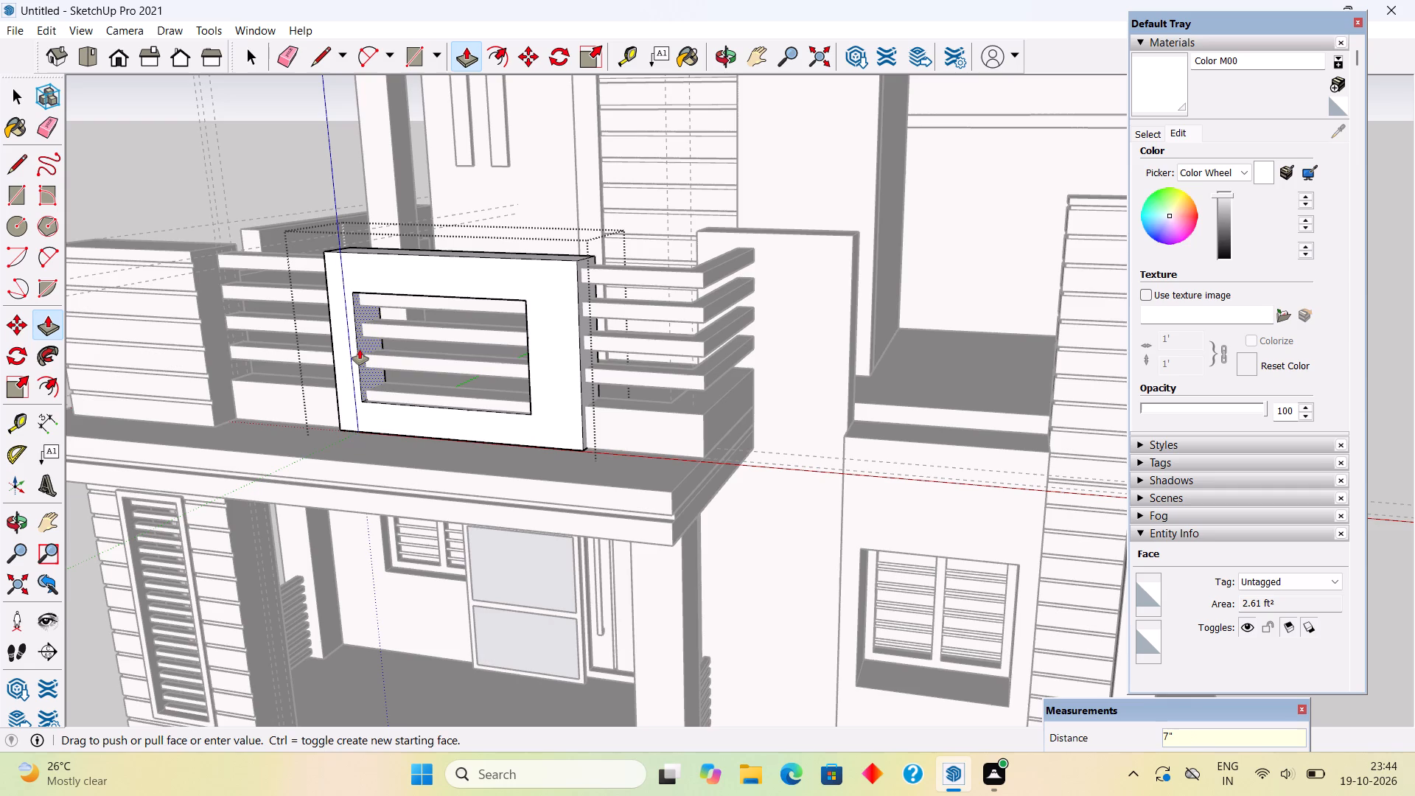
{"action": "middle_click_drag", "start_coordinate": [503, 404], "coordinate": [707, 376]}
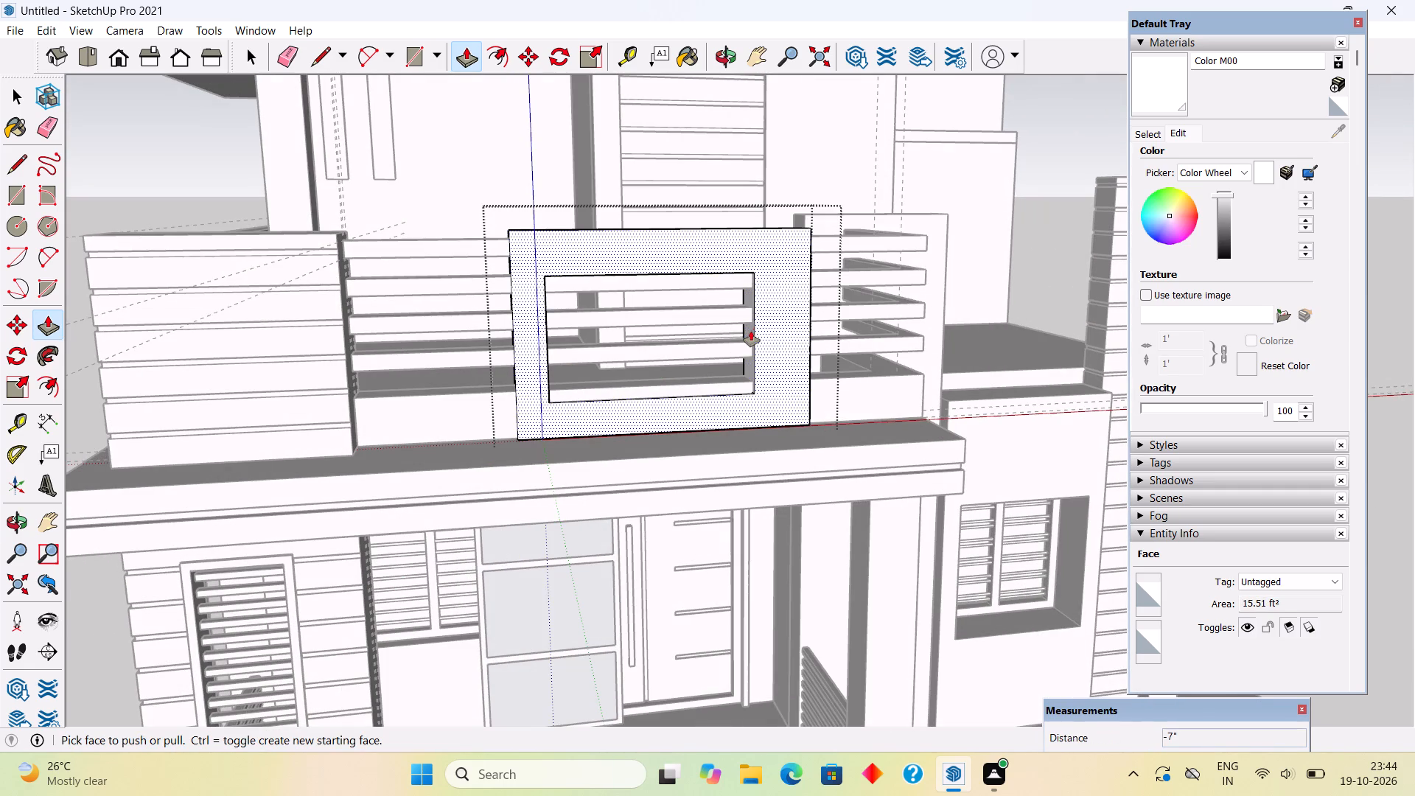
{"action": "left_click", "coordinate": [750, 332]}
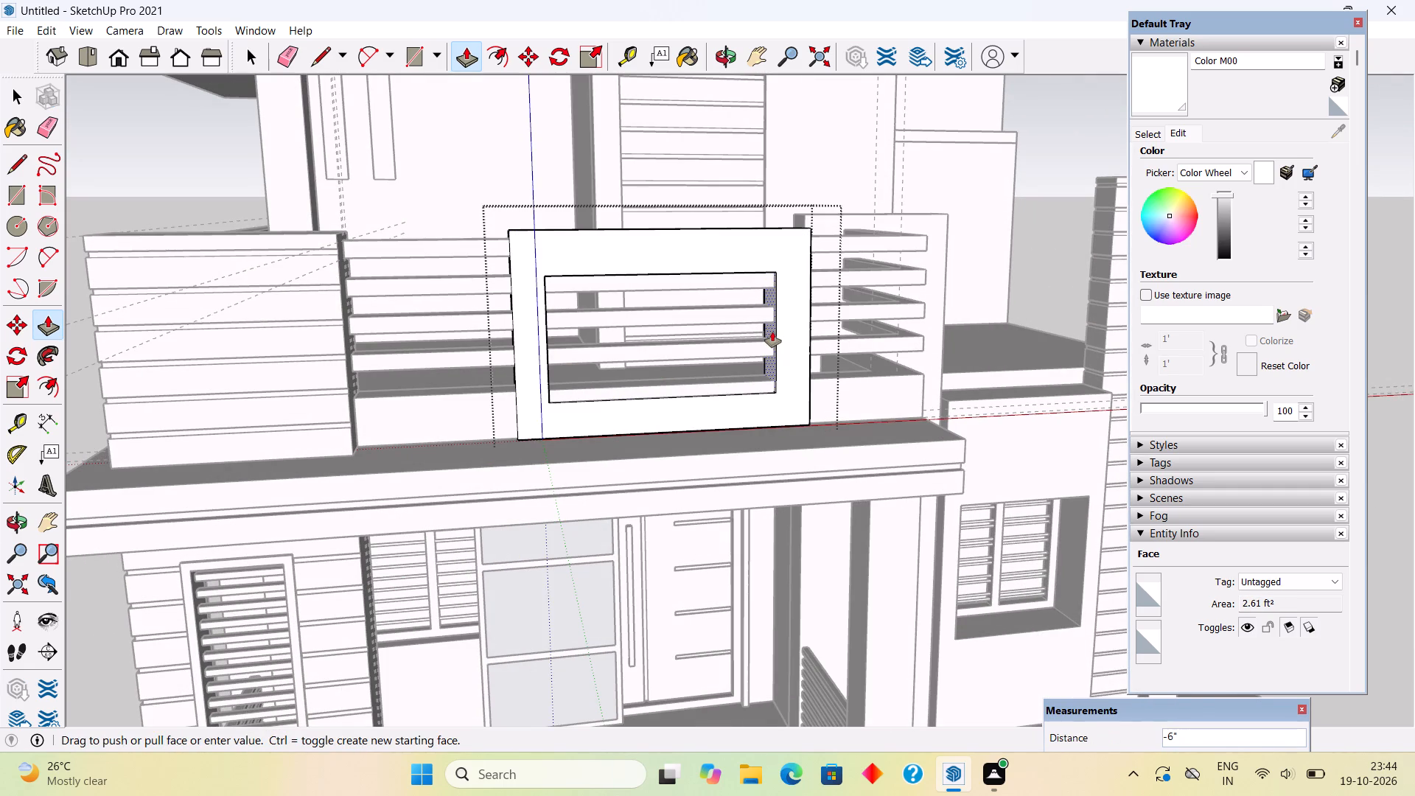
{"action": "type", "text": "7\""}
{"action": "key", "text": "Return"}
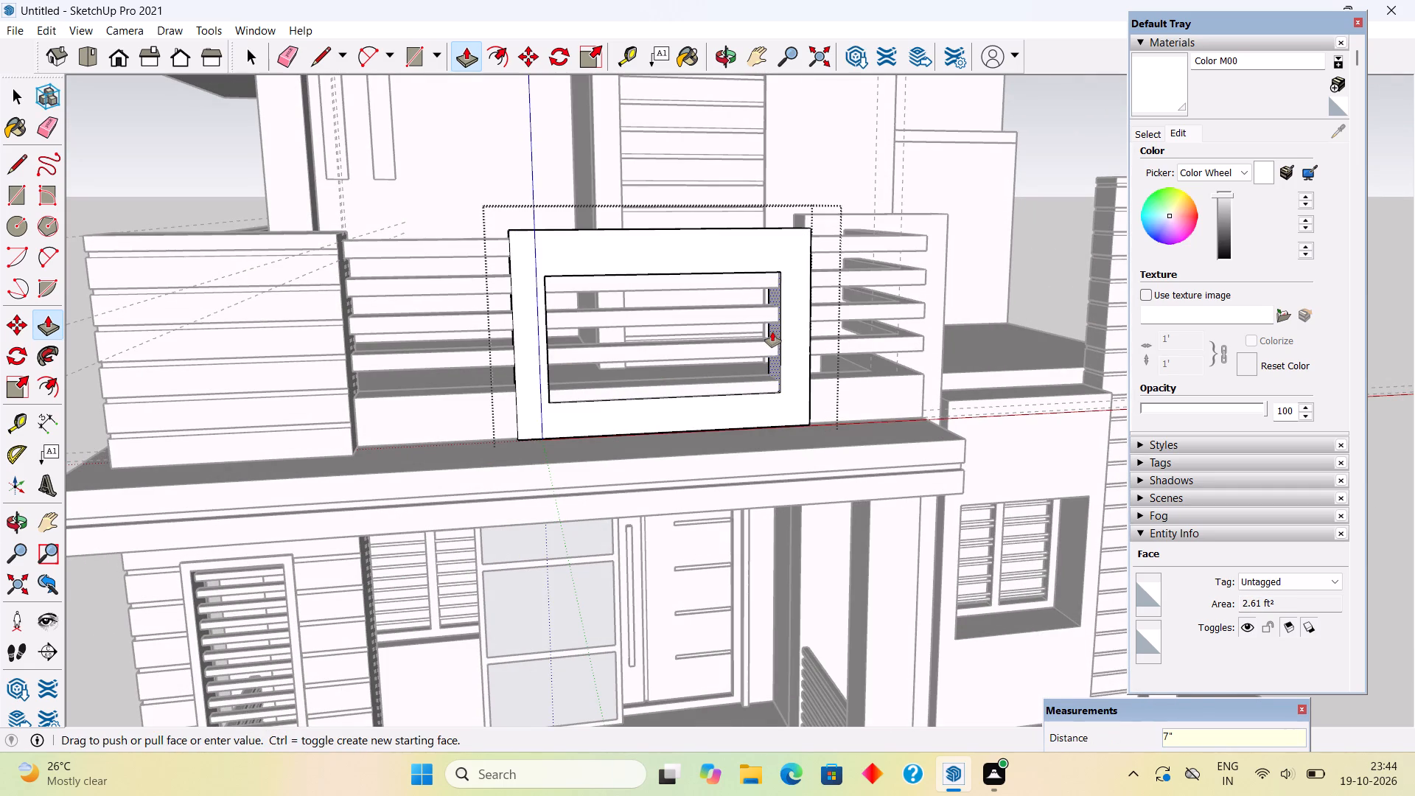
Make the frame's opening taller by pushing its bottom inner face 3" down and its top inner face 3" up.
{"action": "middle_click_drag", "start_coordinate": [758, 378], "coordinate": [750, 443]}
{"action": "scroll", "coordinate": [725, 399], "scroll_direction": "up", "scroll_amount": 2}
{"action": "scroll", "coordinate": [708, 490], "scroll_direction": "up", "scroll_amount": 5}
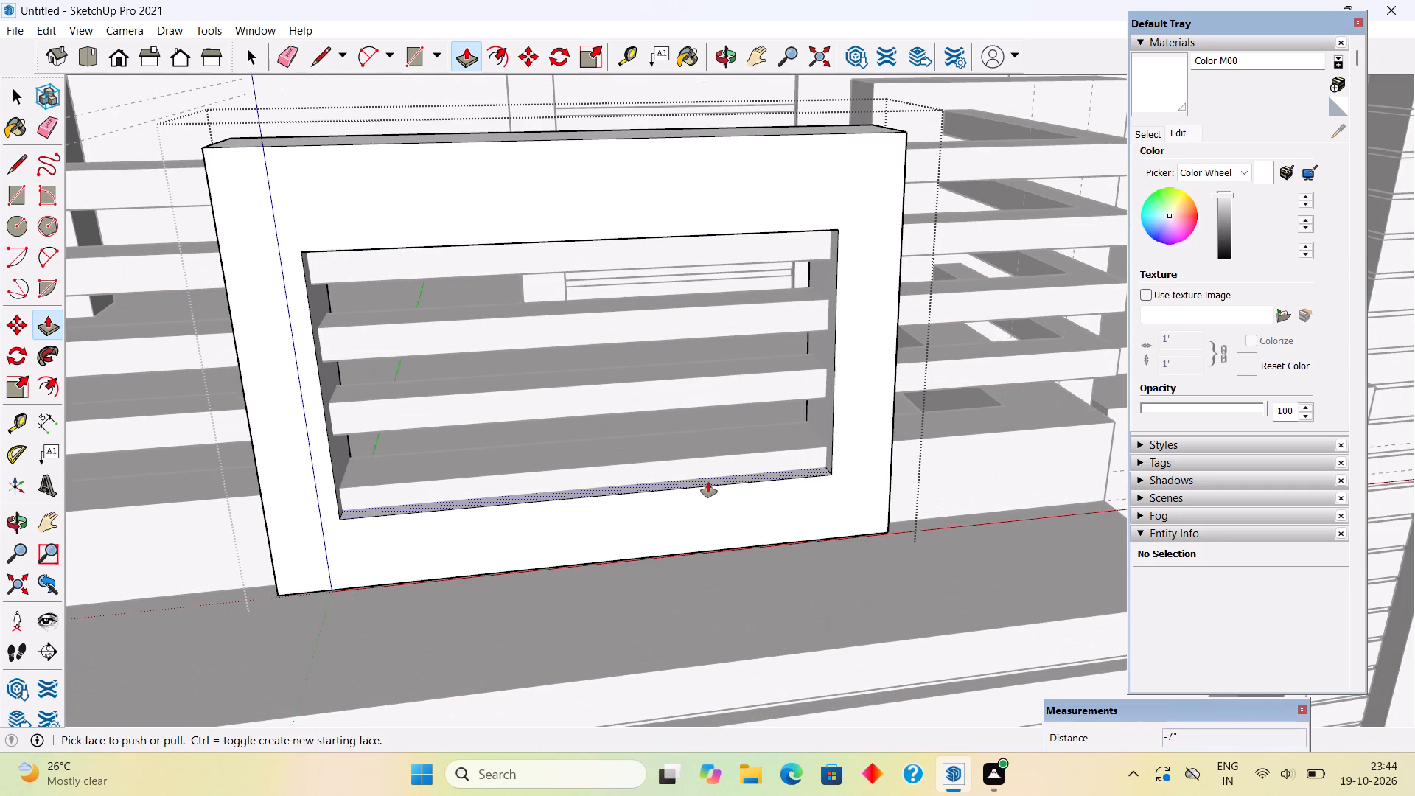
{"action": "left_click", "coordinate": [709, 480]}
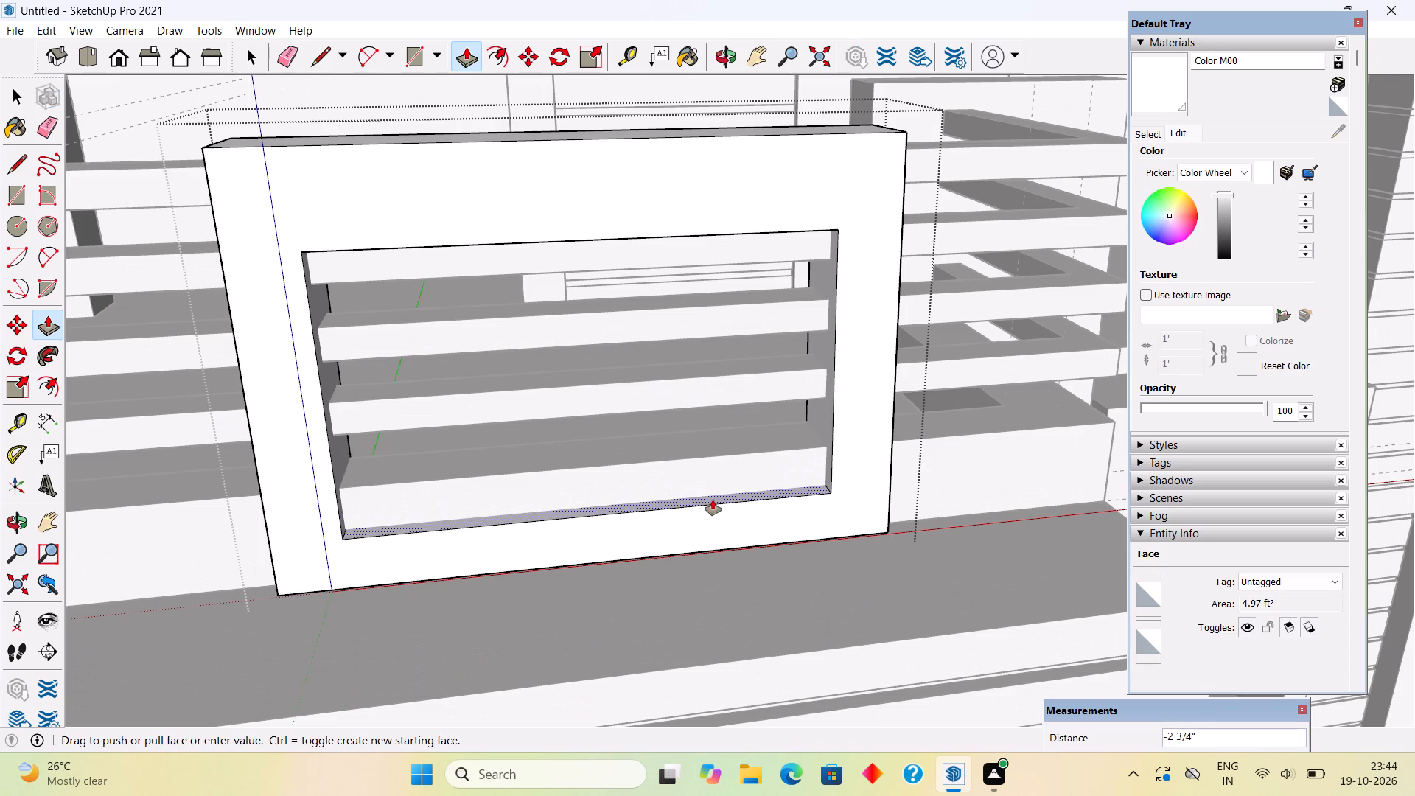
{"action": "type", "text": "3\""}
{"action": "key", "text": "Return"}
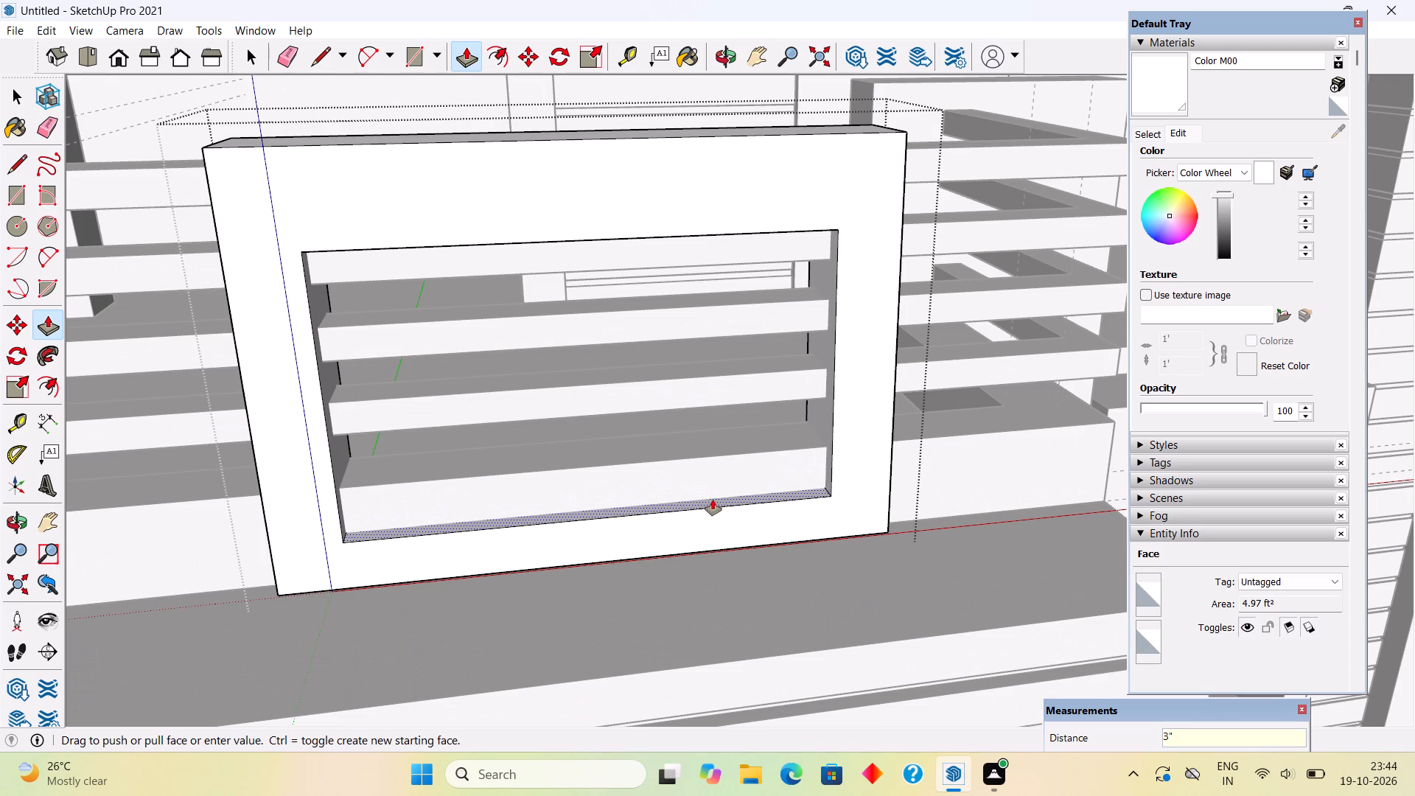
{"action": "scroll", "coordinate": [714, 540], "scroll_direction": "down", "scroll_amount": 5}
{"action": "middle_click_drag", "start_coordinate": [665, 328], "coordinate": [624, 176]}
{"action": "scroll", "coordinate": [629, 163], "scroll_direction": "up", "scroll_amount": 4}
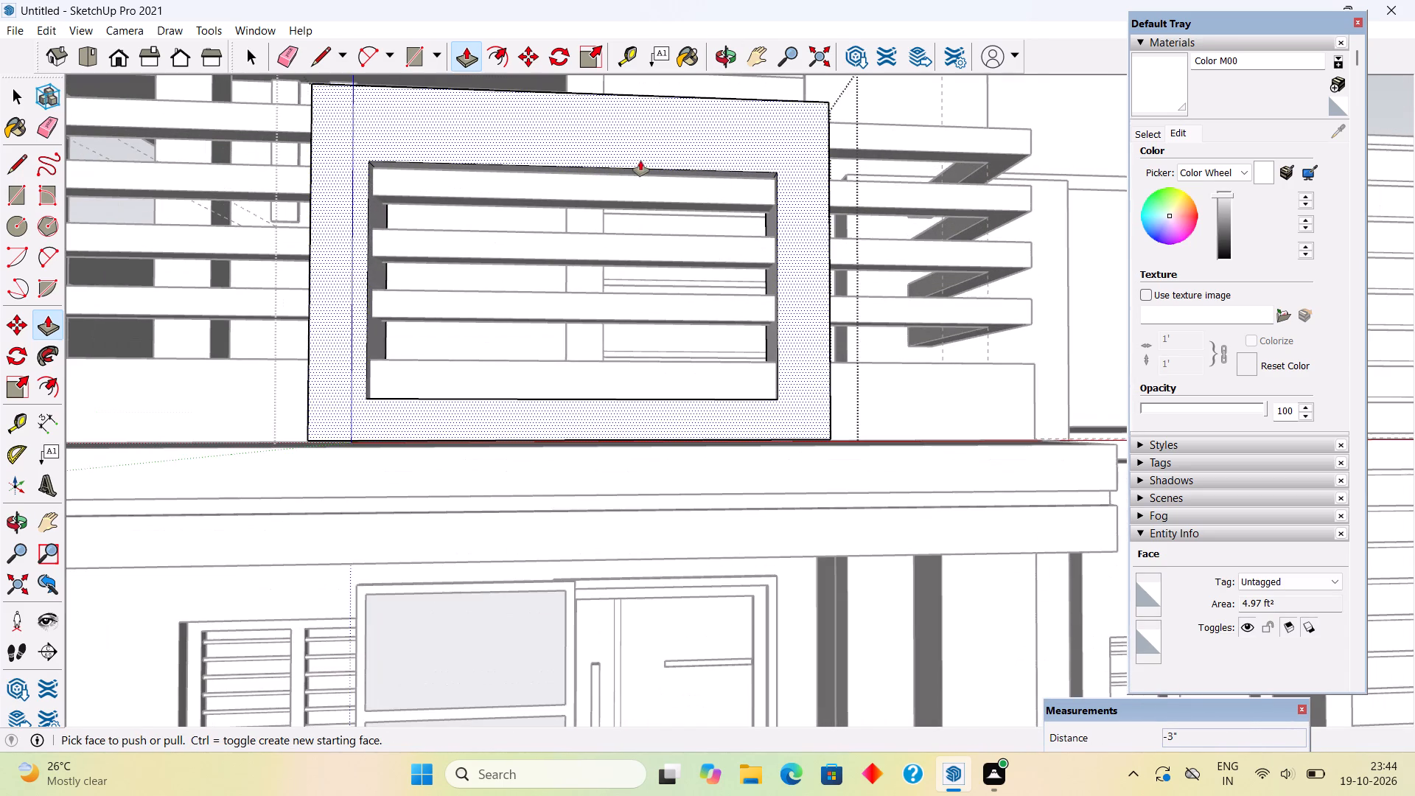
{"action": "left_click", "coordinate": [644, 171]}
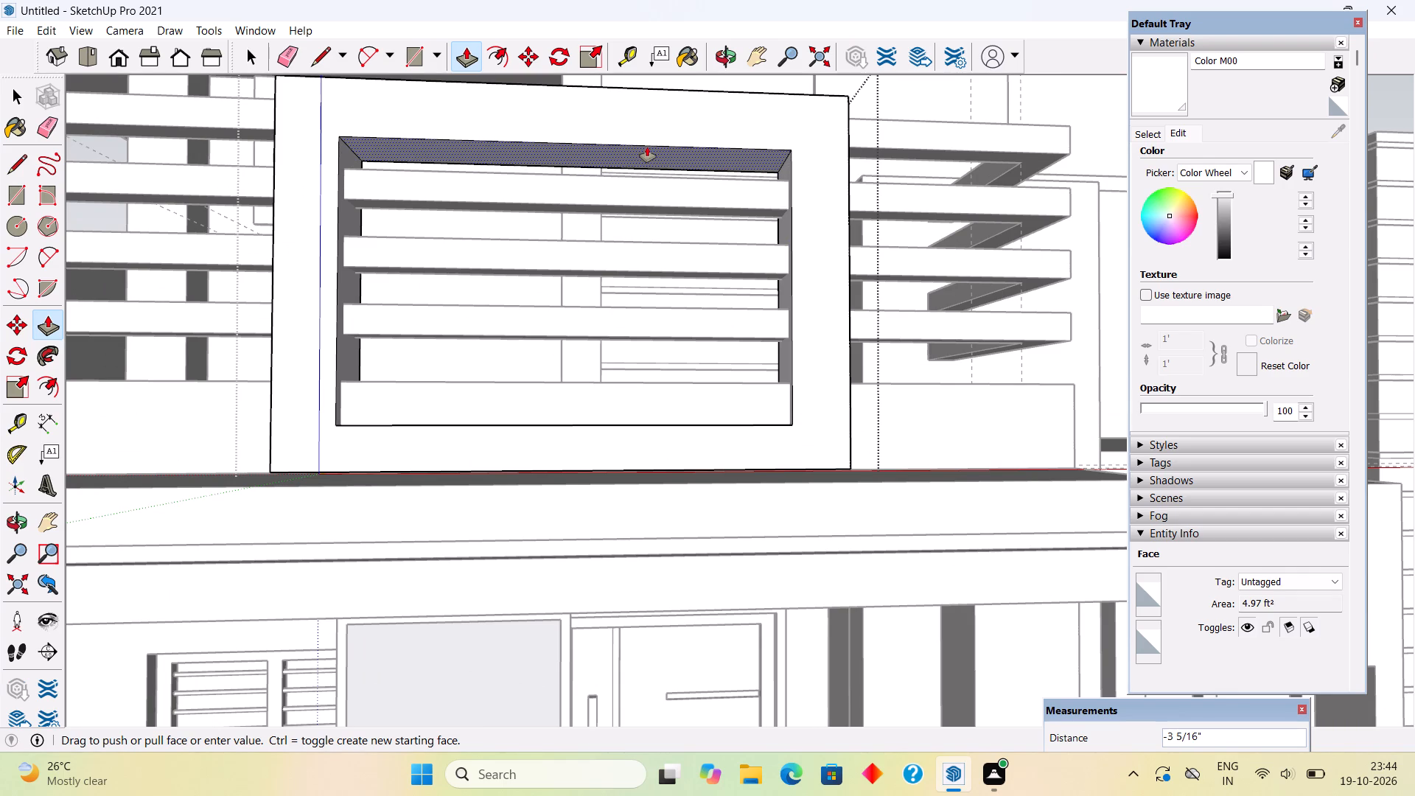
{"action": "key", "text": "3"}
{"action": "key", "text": "shift+quotedbl"}
{"action": "key", "text": "Return"}
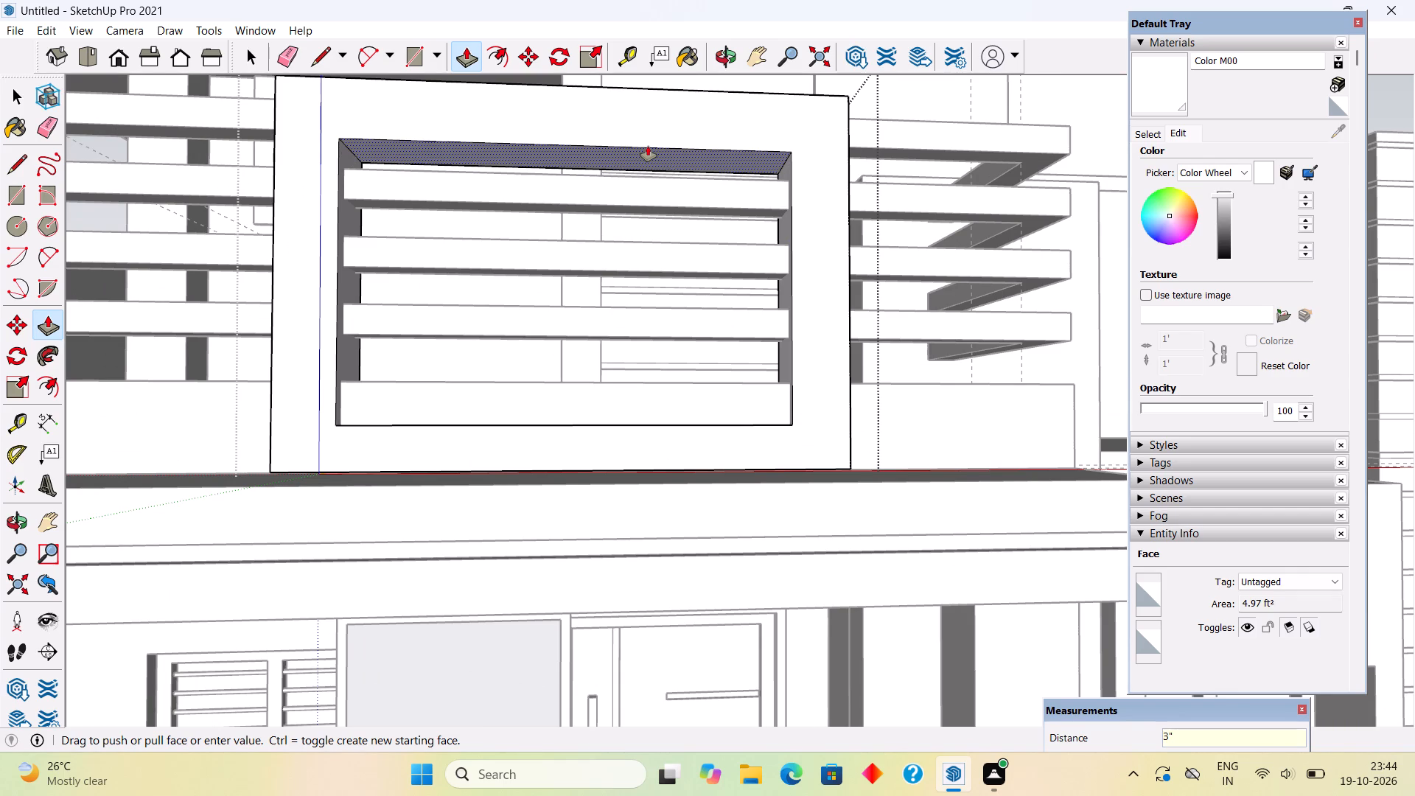
Leave the frame's group and draw a rectangle about 1' 11 7/8" by 9" across the rails inside the frame's opening.
{"action": "key", "text": "space"}
{"action": "scroll", "coordinate": [648, 146], "scroll_direction": "down", "scroll_amount": 17}
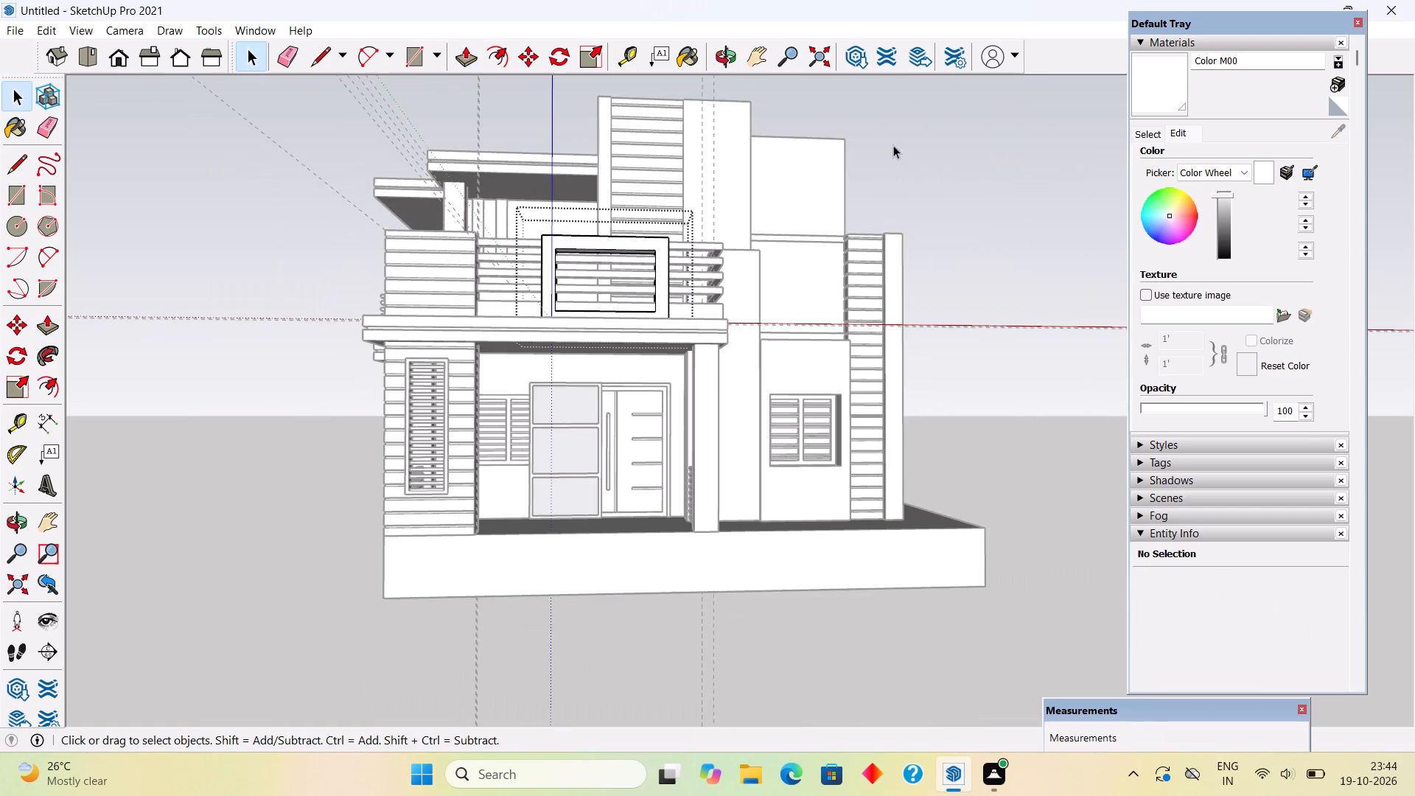
{"action": "left_click", "coordinate": [913, 125]}
{"action": "middle_click_drag", "start_coordinate": [675, 288], "coordinate": [761, 356]}
{"action": "scroll", "coordinate": [758, 358], "scroll_direction": "up", "scroll_amount": 1}
{"action": "scroll", "coordinate": [701, 310], "scroll_direction": "up", "scroll_amount": 4}
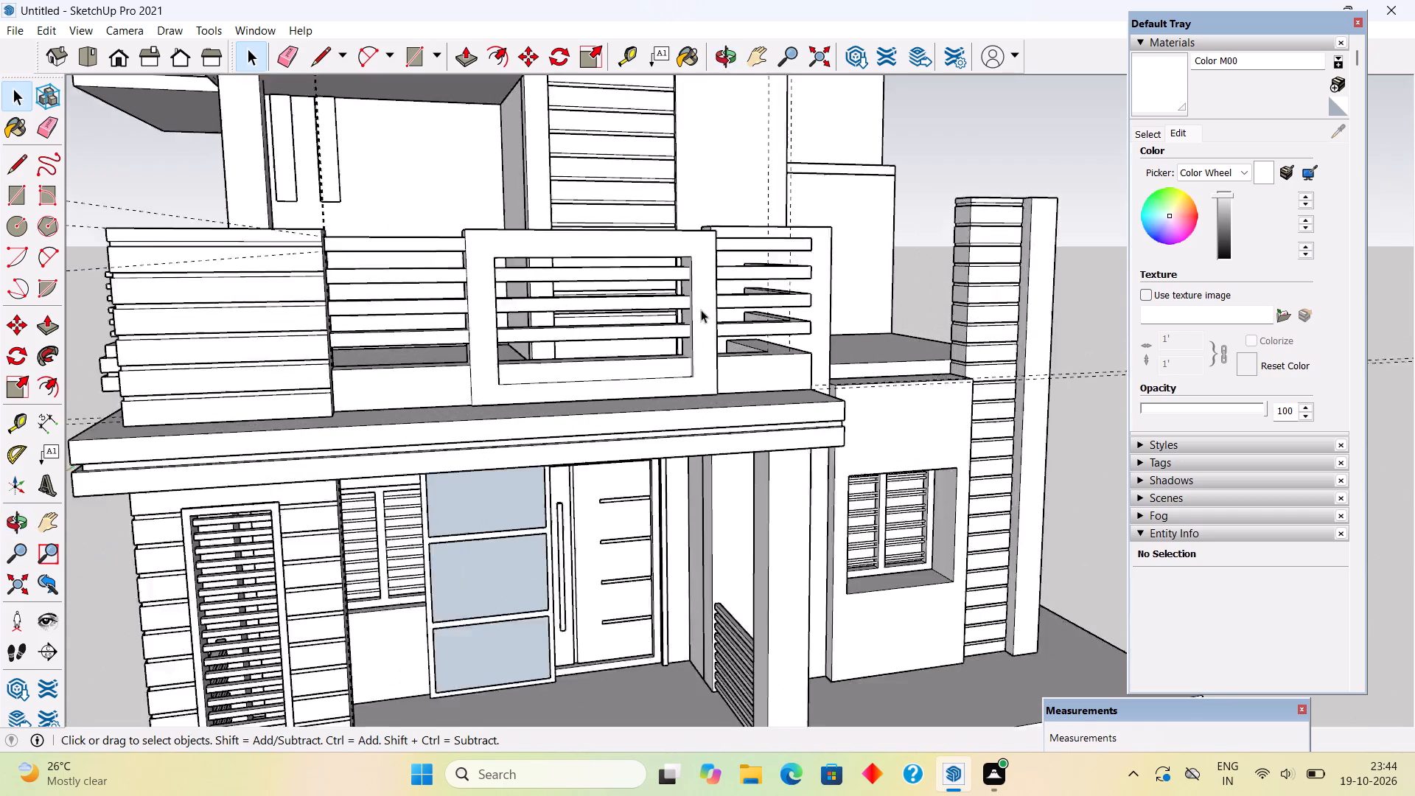
{"action": "scroll", "coordinate": [701, 310], "scroll_direction": "up", "scroll_amount": 7}
{"action": "middle_click_drag", "start_coordinate": [688, 360], "coordinate": [800, 399]}
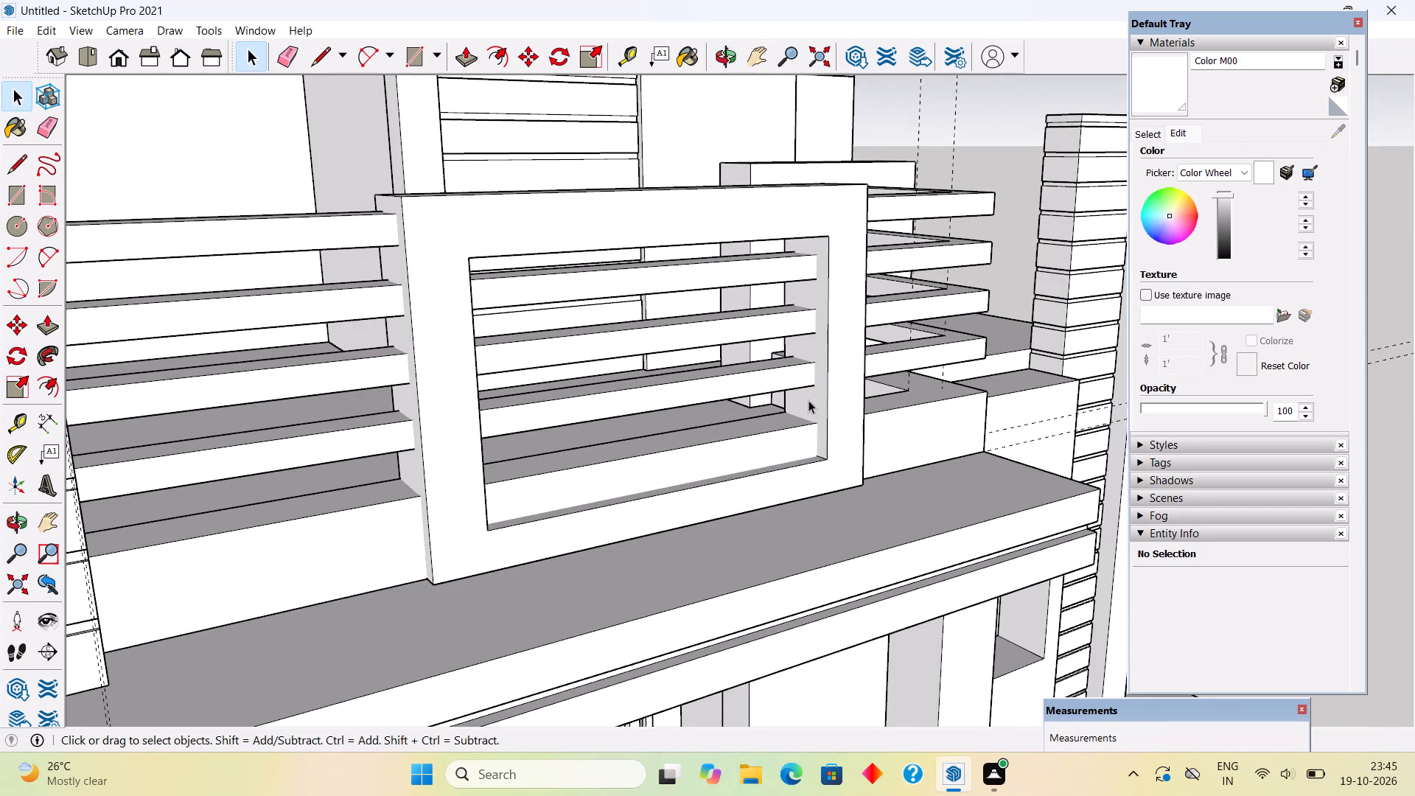
{"action": "key", "text": "r"}
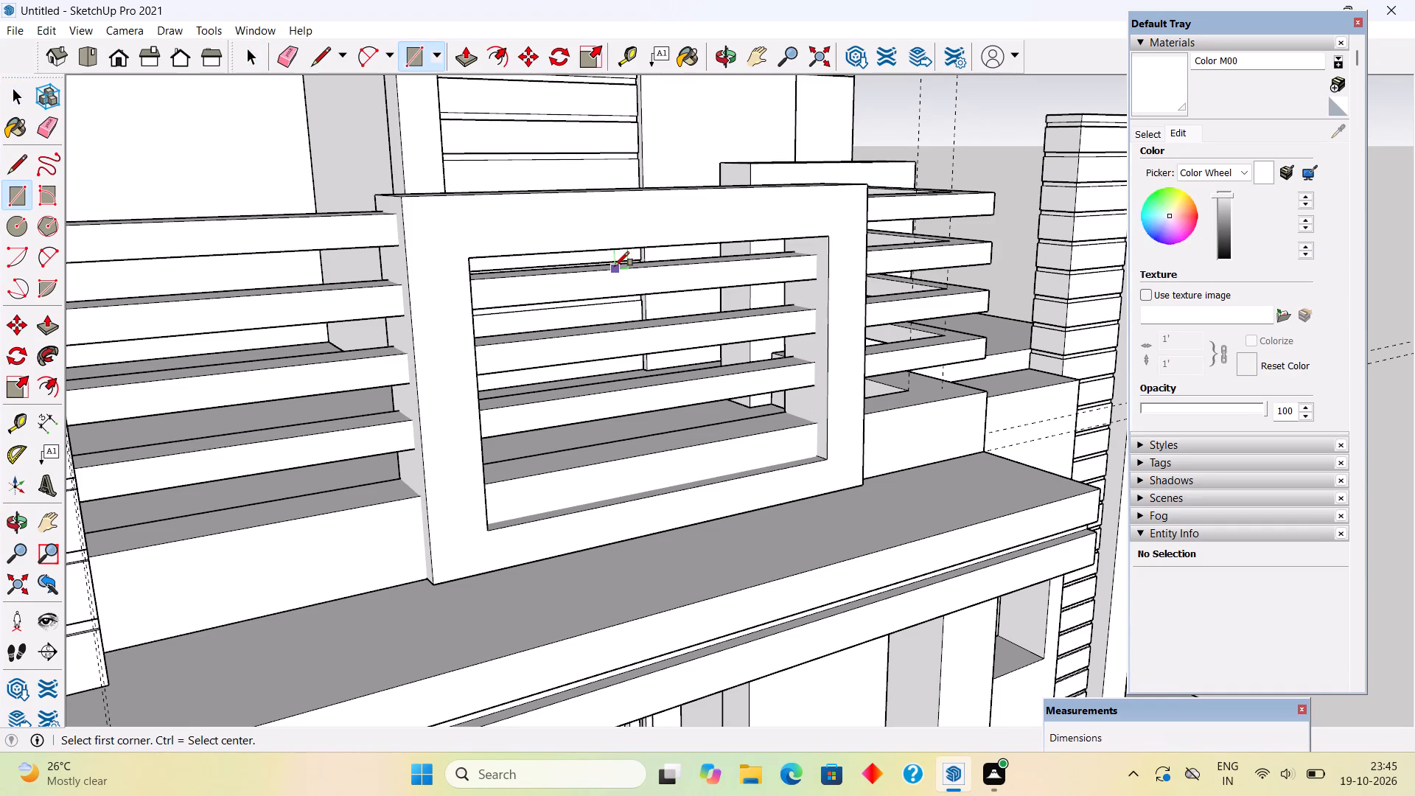
{"action": "middle_click_drag", "start_coordinate": [615, 266], "coordinate": [587, 188]}
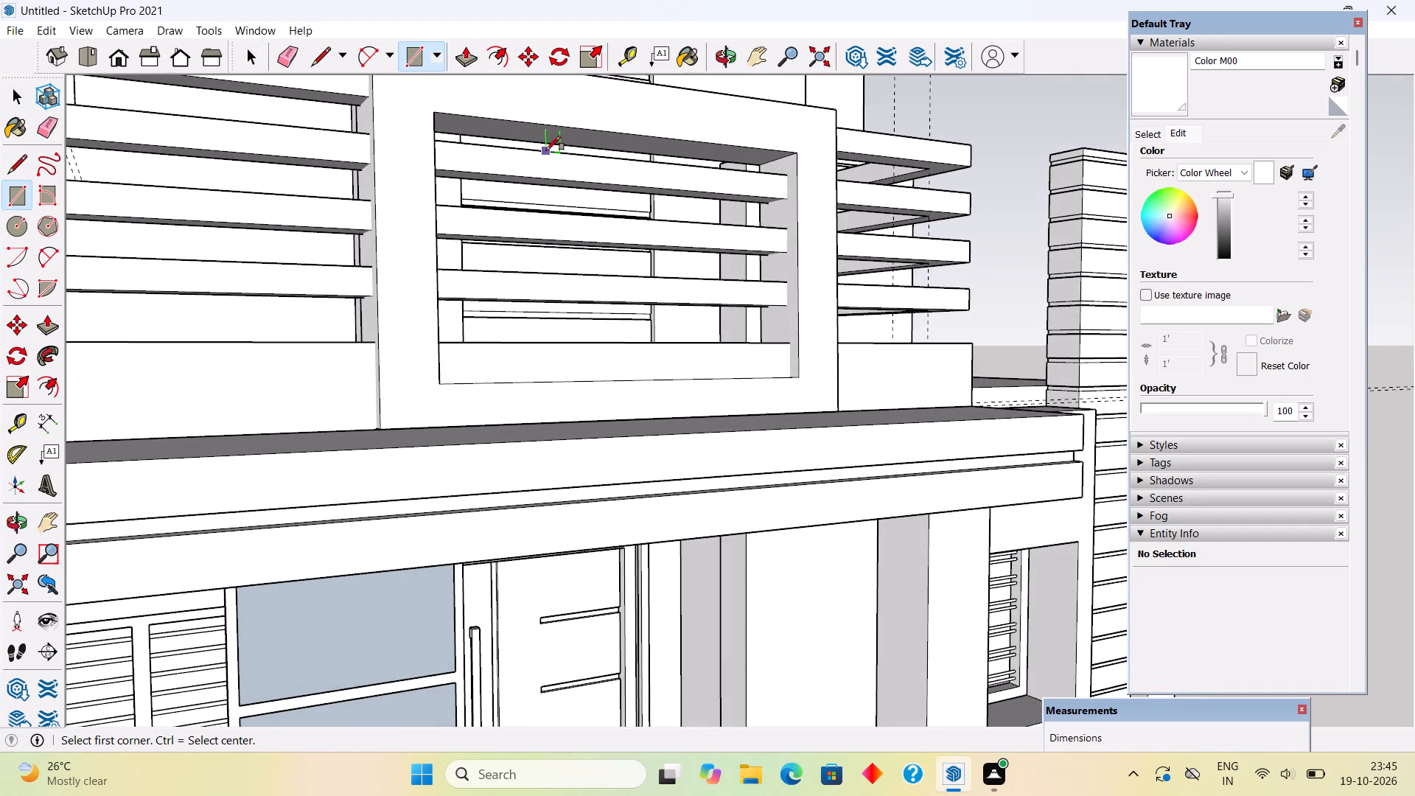
{"action": "left_click", "coordinate": [555, 213]}
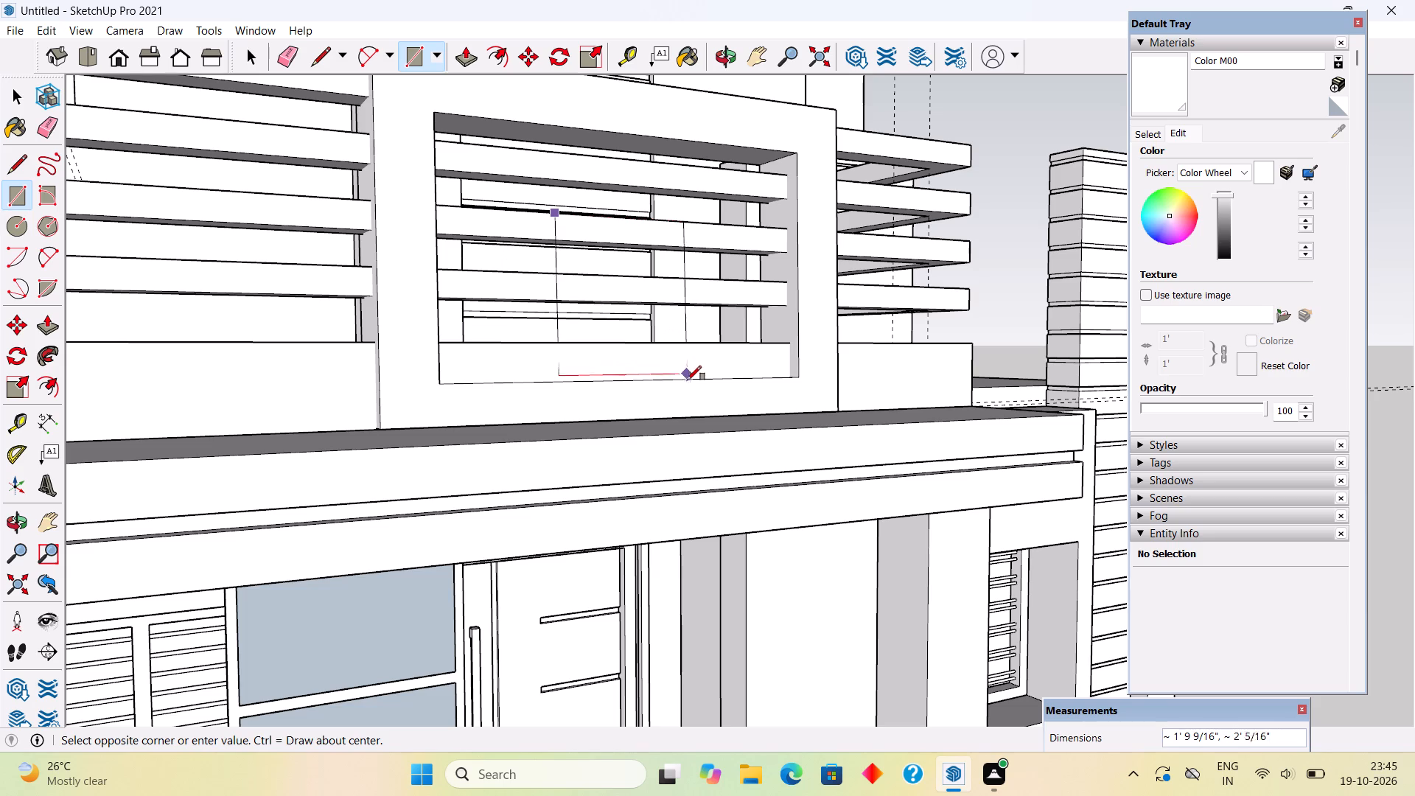
{"action": "scroll", "coordinate": [688, 381], "scroll_direction": "up", "scroll_amount": 7}
{"action": "middle_click_drag", "start_coordinate": [680, 365], "coordinate": [629, 516]}
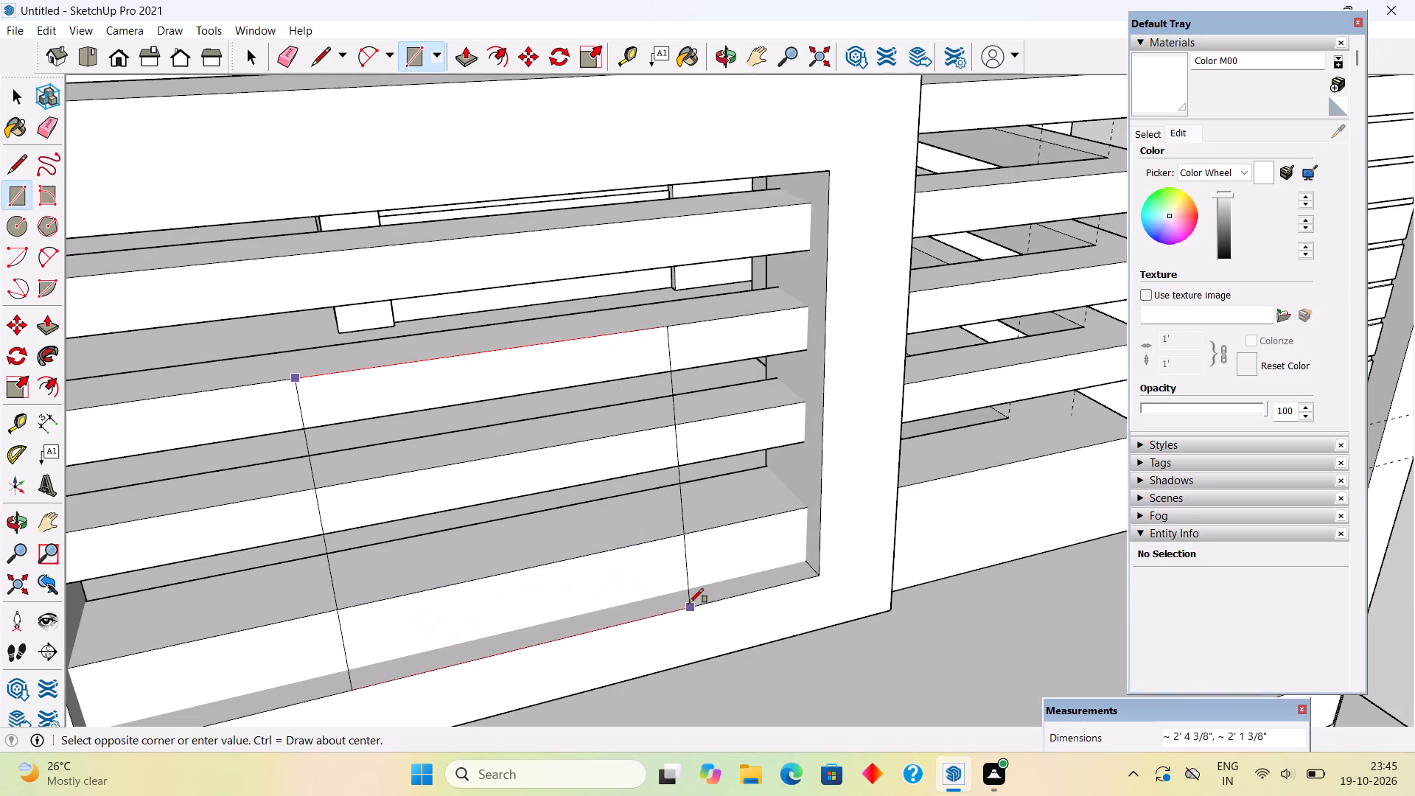
{"action": "left_click", "coordinate": [620, 434]}
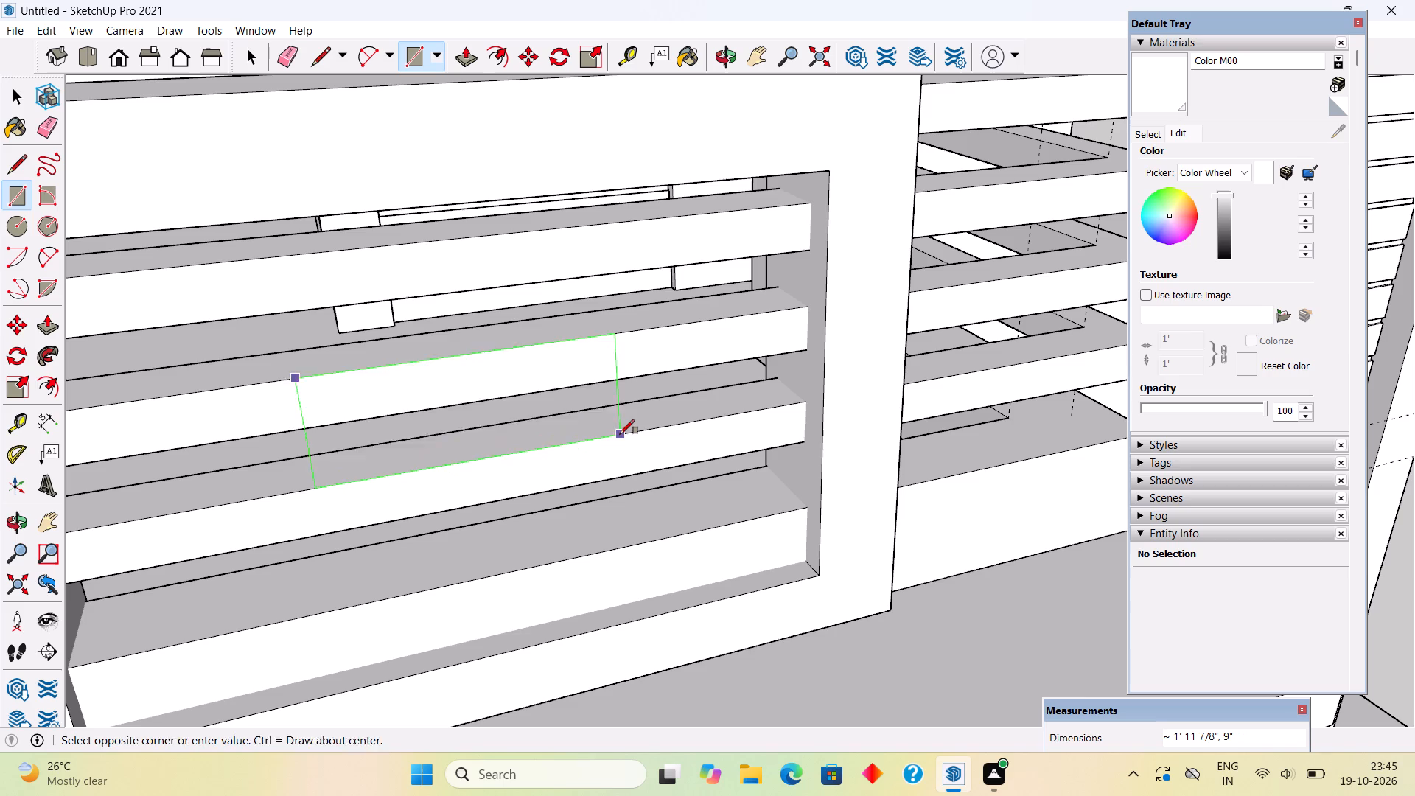
Extrude the new rectangle 5" outward from the rails.
{"action": "key", "text": "p"}
{"action": "left_click", "coordinate": [590, 430]}
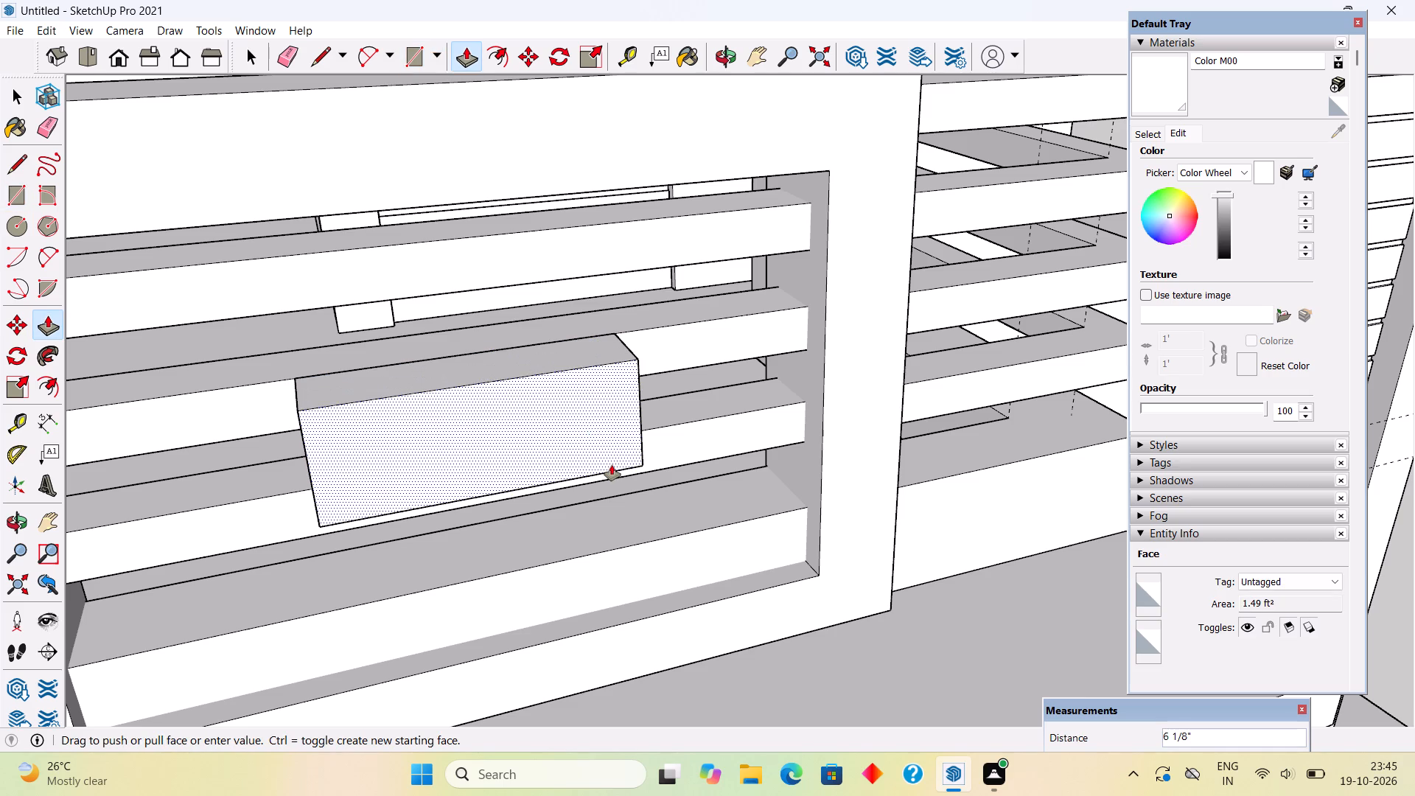
{"action": "type", "text": "5\""}
{"action": "key", "text": "Return"}
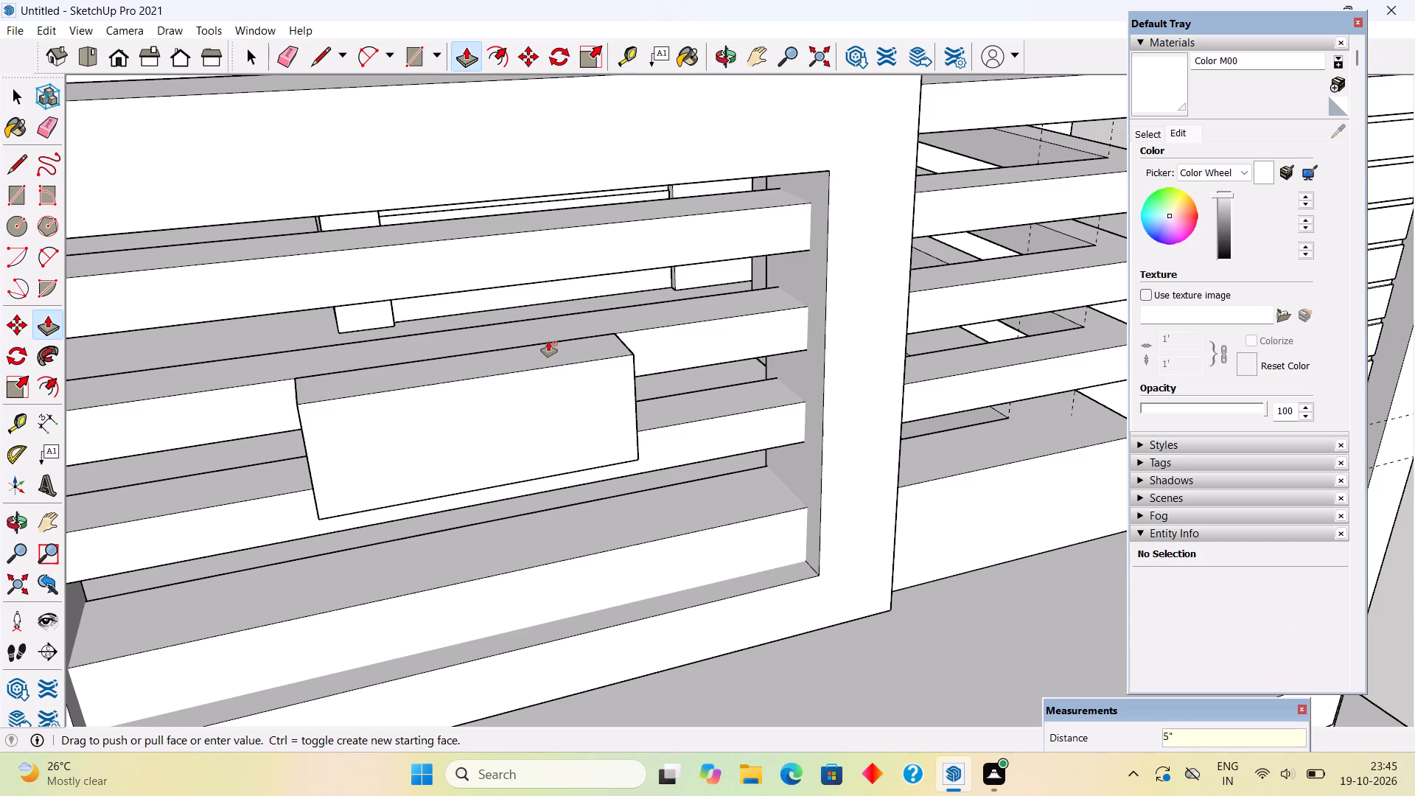
Stretch the block to the opening's full height, raising its top about 1' 1/4" and lowering its bottom about 1' 4 1/8".
{"action": "key", "text": "p"}
{"action": "left_click", "coordinate": [528, 357]}
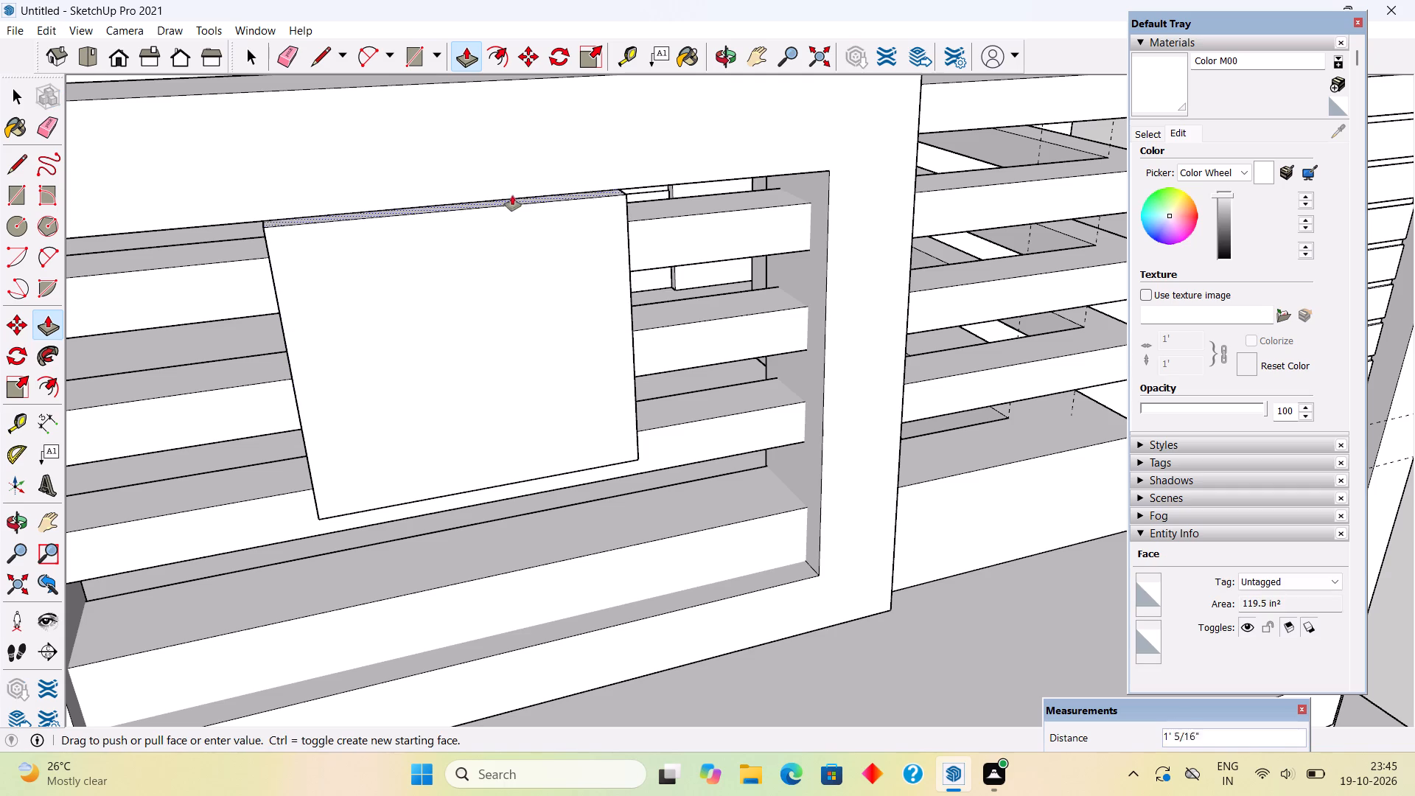
{"action": "left_click", "coordinate": [703, 181]}
{"action": "middle_click_drag", "start_coordinate": [618, 509], "coordinate": [665, 318]}
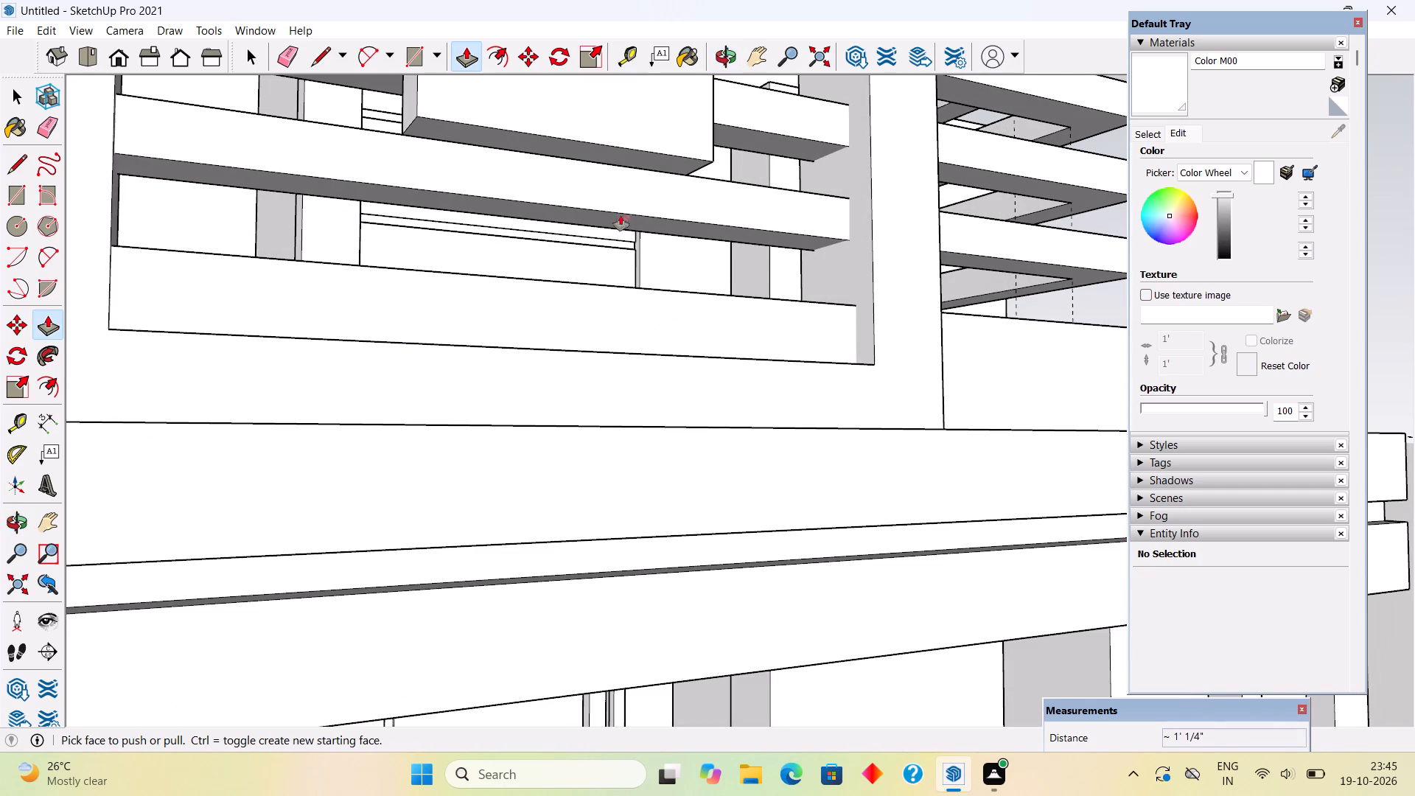
{"action": "left_click", "coordinate": [639, 159]}
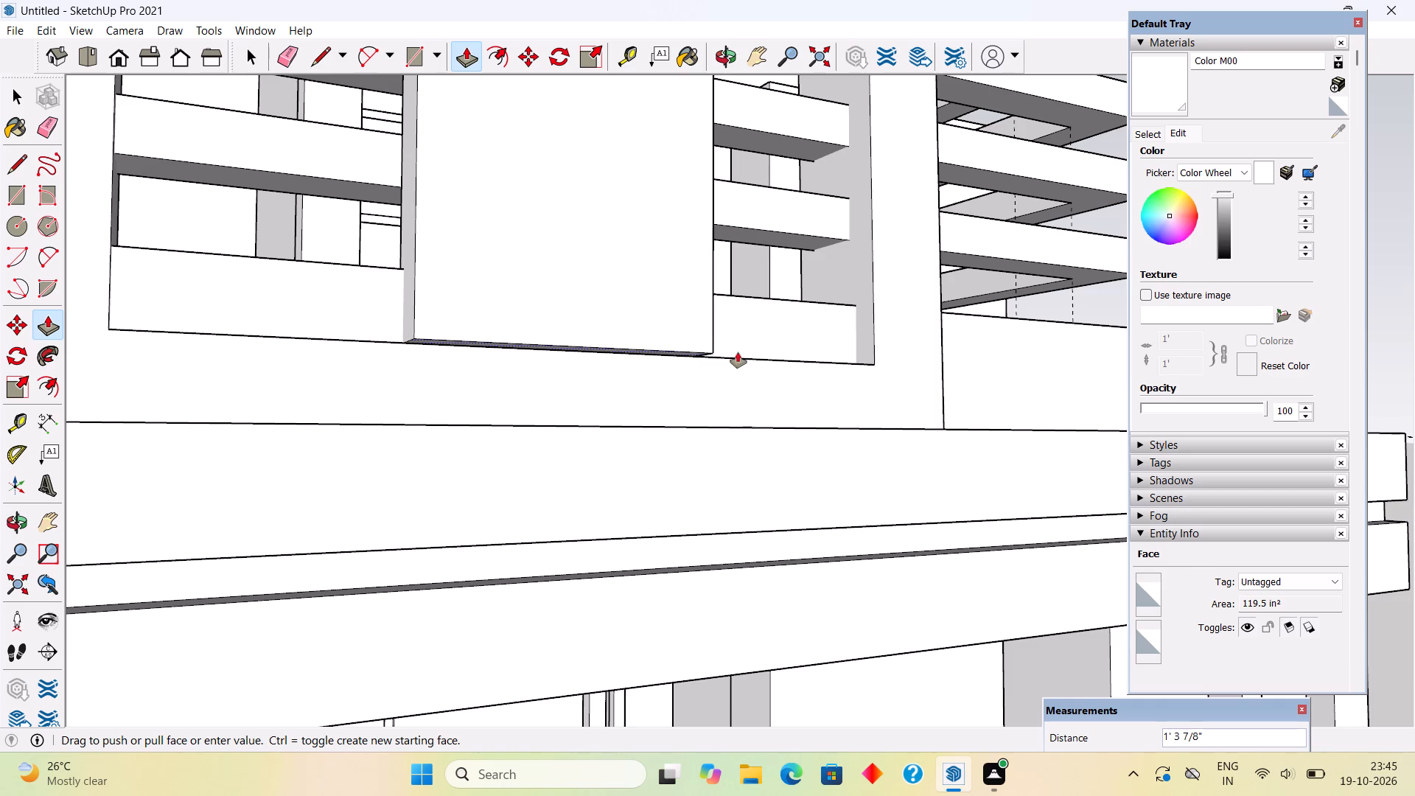
{"action": "left_click", "coordinate": [818, 358]}
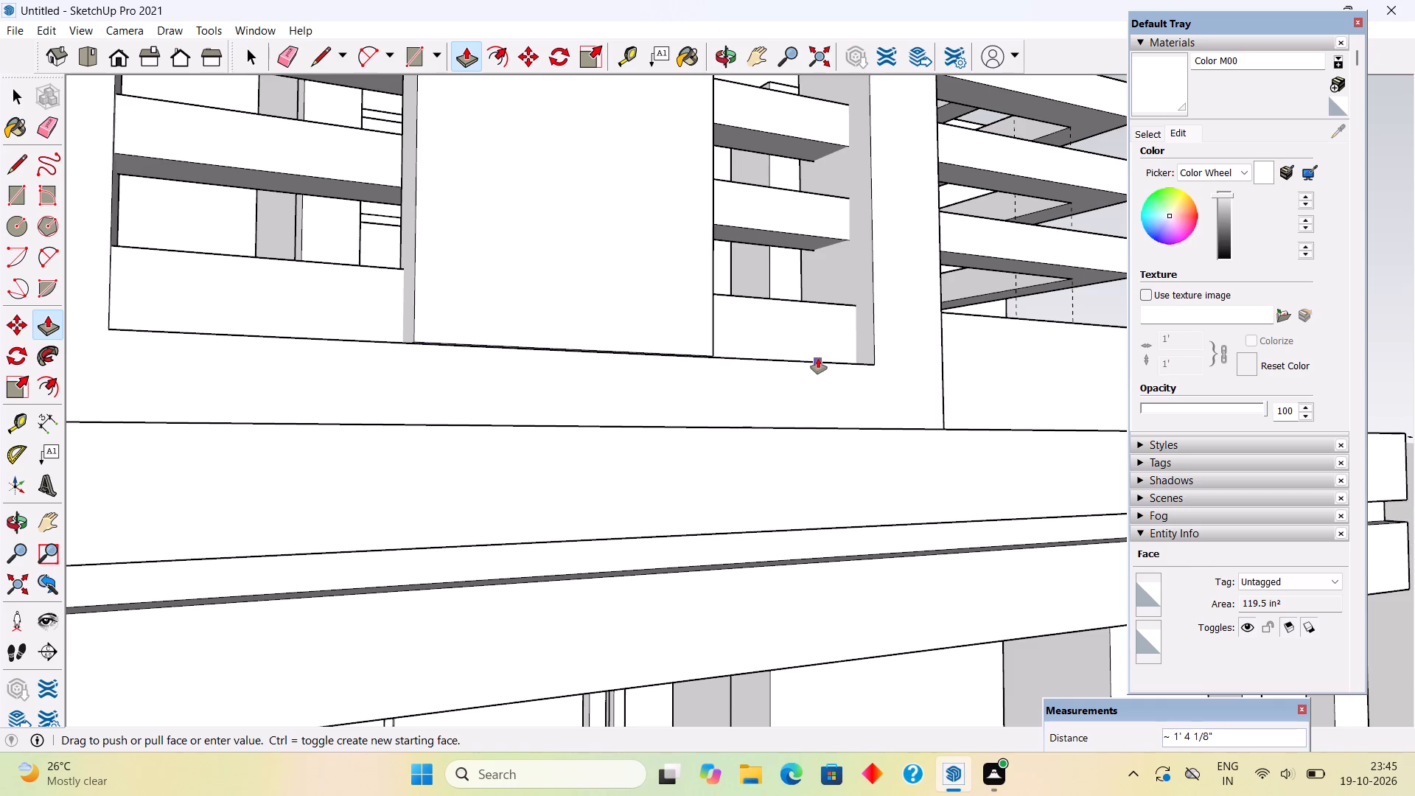
Make the whole centre panel block a group.
{"action": "middle_click_drag", "start_coordinate": [684, 443], "coordinate": [937, 634]}
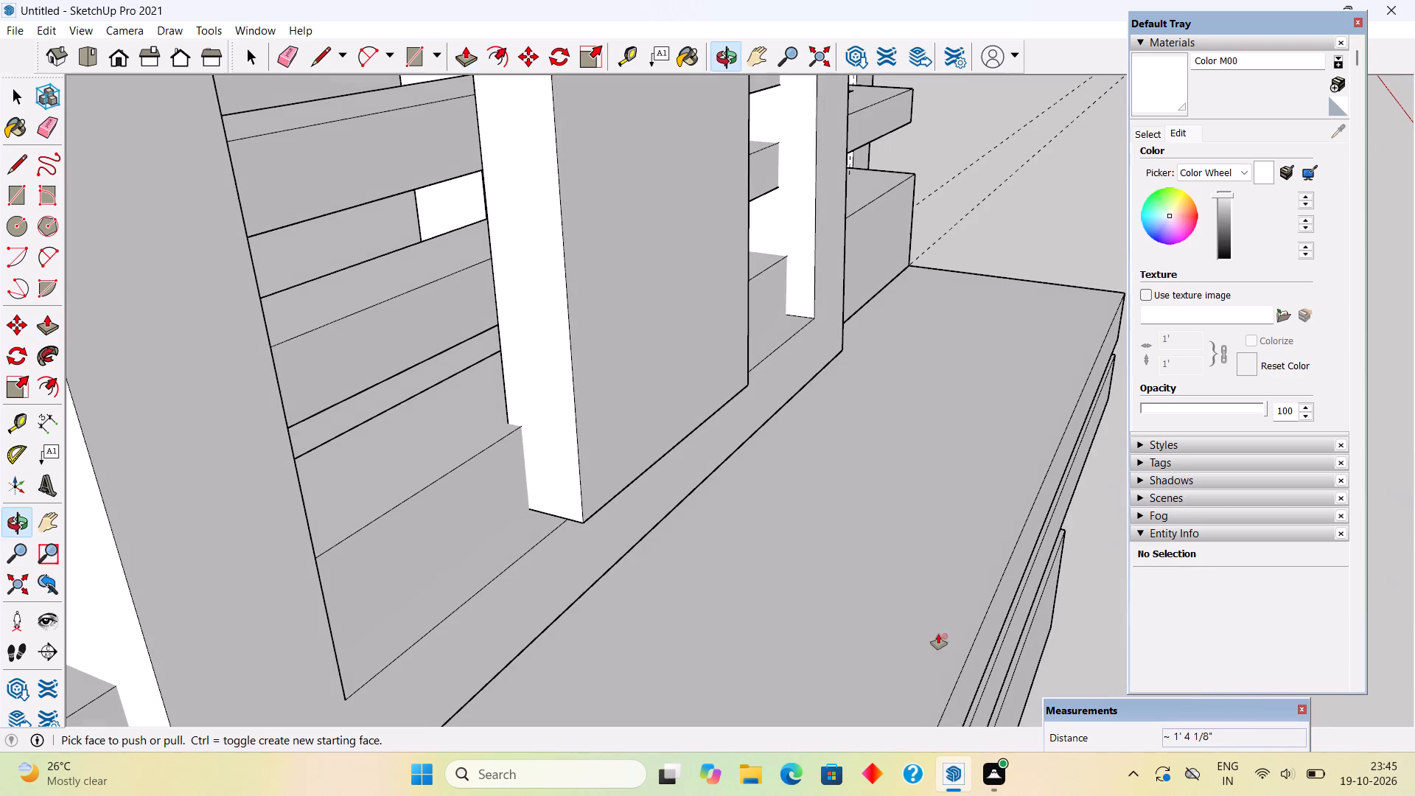
{"action": "key", "text": "space"}
{"action": "triple_click", "coordinate": [649, 411]}
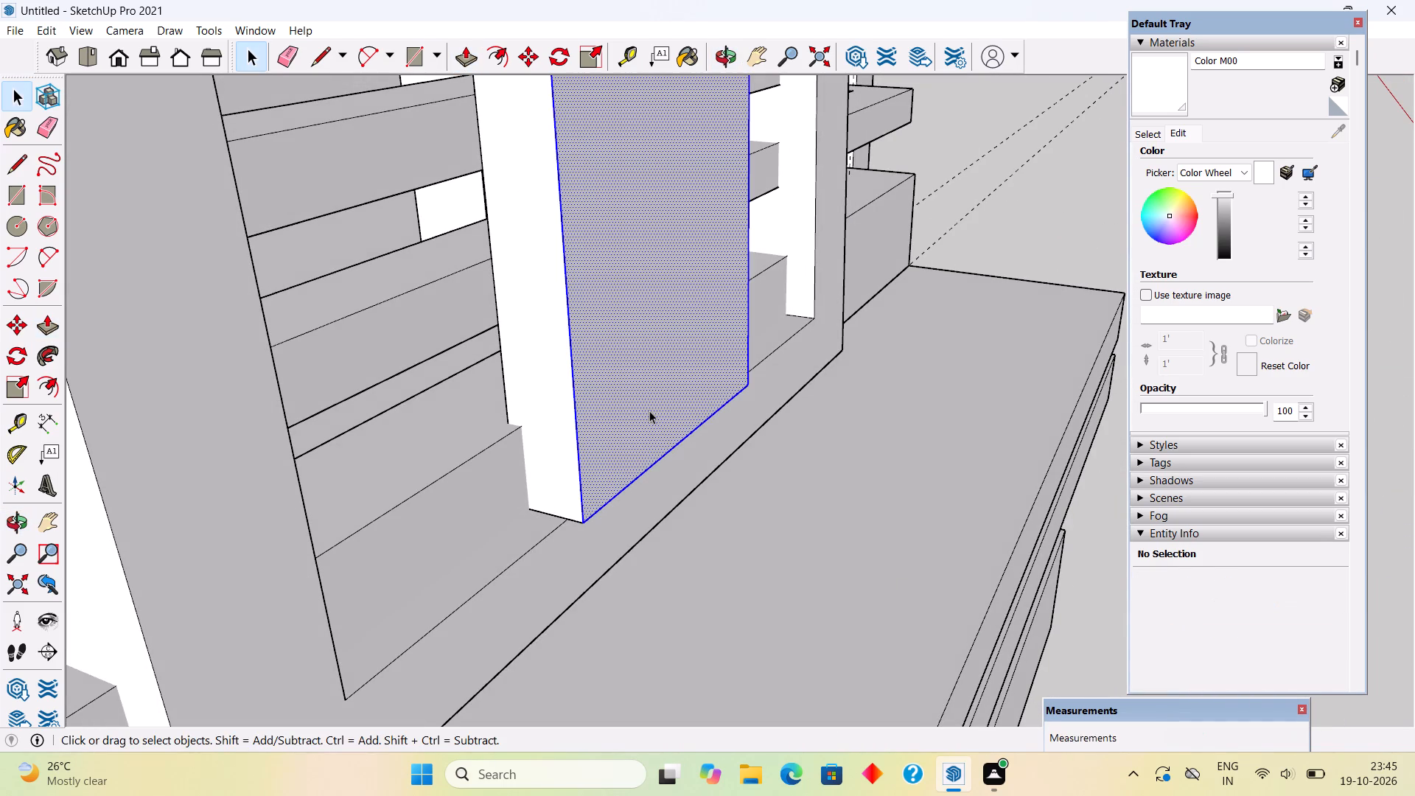
{"action": "right_click", "coordinate": [649, 411]}
{"action": "left_click", "coordinate": [708, 566]}
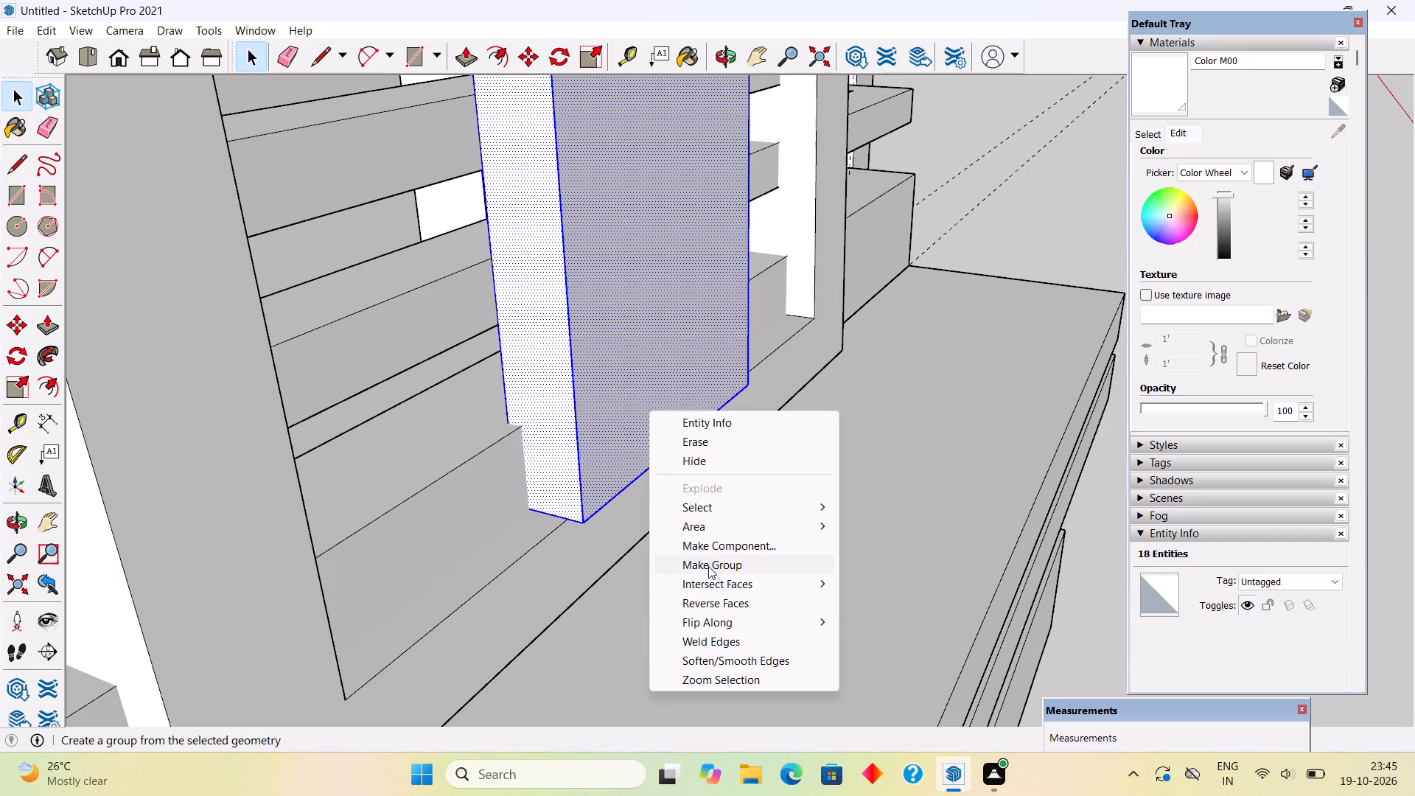
Move the centre panel group 2 1/2" back into the frame's opening.
{"action": "key", "text": "m"}
{"action": "left_click", "coordinate": [587, 518]}
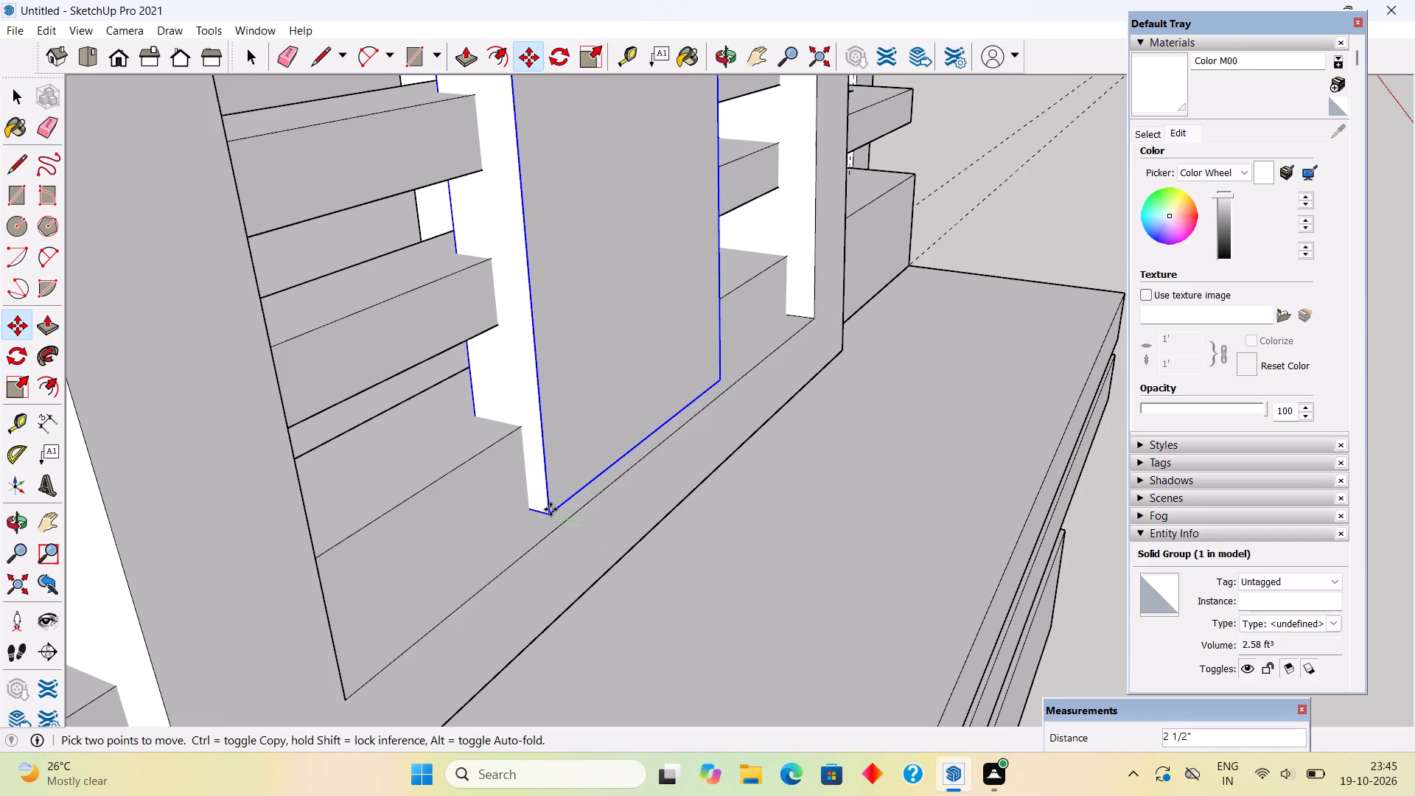
{"action": "left_click", "coordinate": [551, 509]}
{"action": "key", "text": "space"}
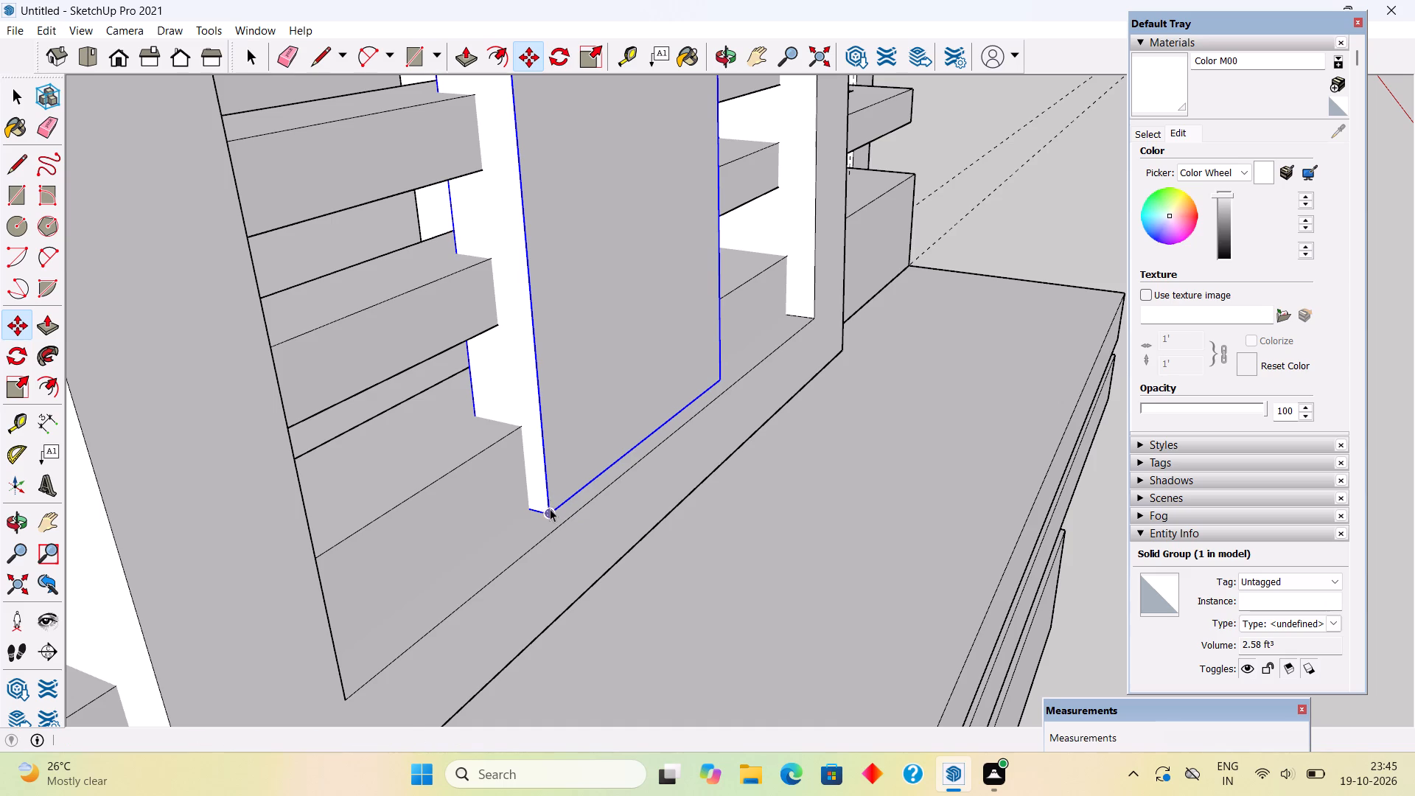
Inside the panel's group, pull its terrace-side face 5 1/2" through the rails, push it back 1/2", and leave the group.
{"action": "scroll", "coordinate": [490, 496], "scroll_direction": "down", "scroll_amount": 9}
{"action": "middle_click_drag", "start_coordinate": [386, 495], "coordinate": [792, 447]}
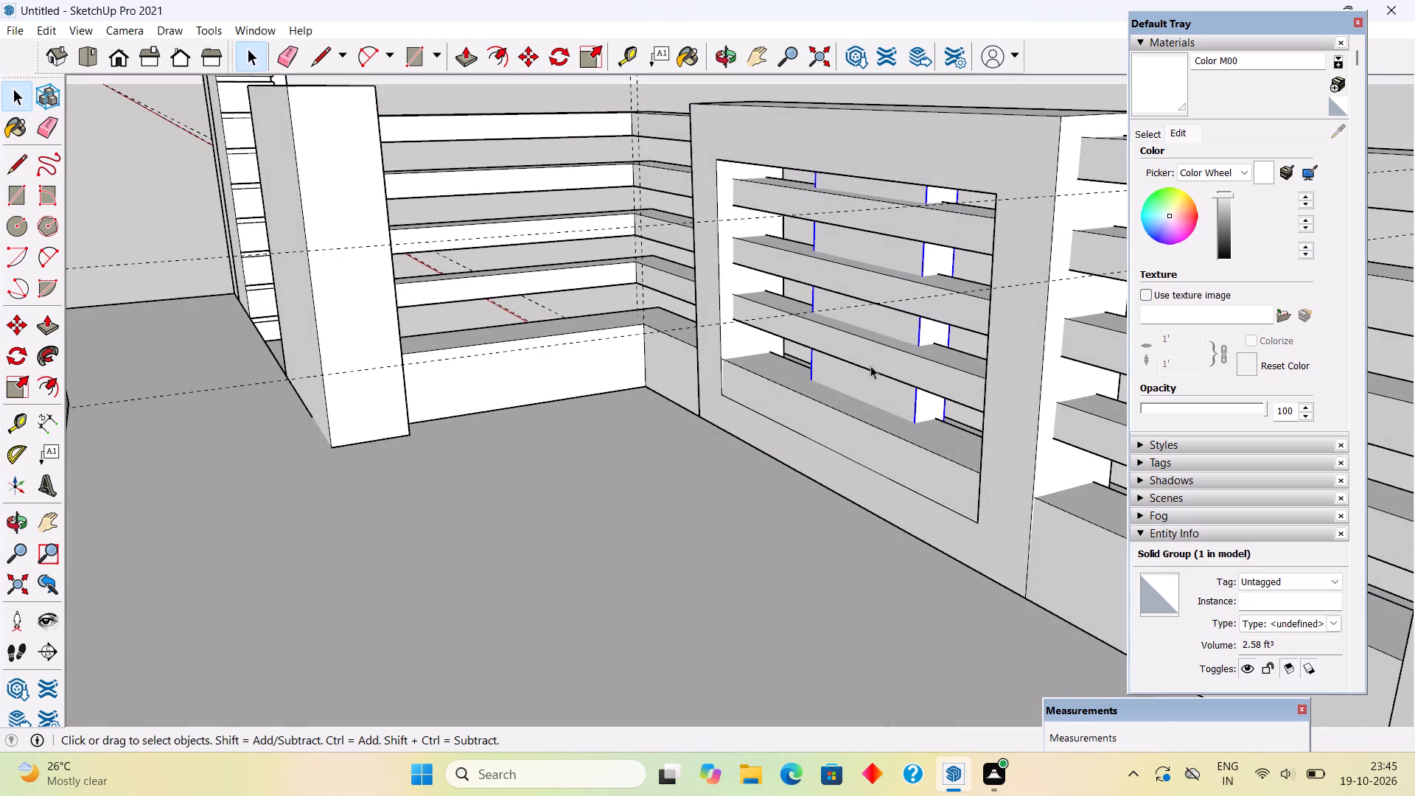
{"action": "scroll", "coordinate": [877, 343], "scroll_direction": "up", "scroll_amount": 4}
{"action": "triple_click", "coordinate": [902, 312]}
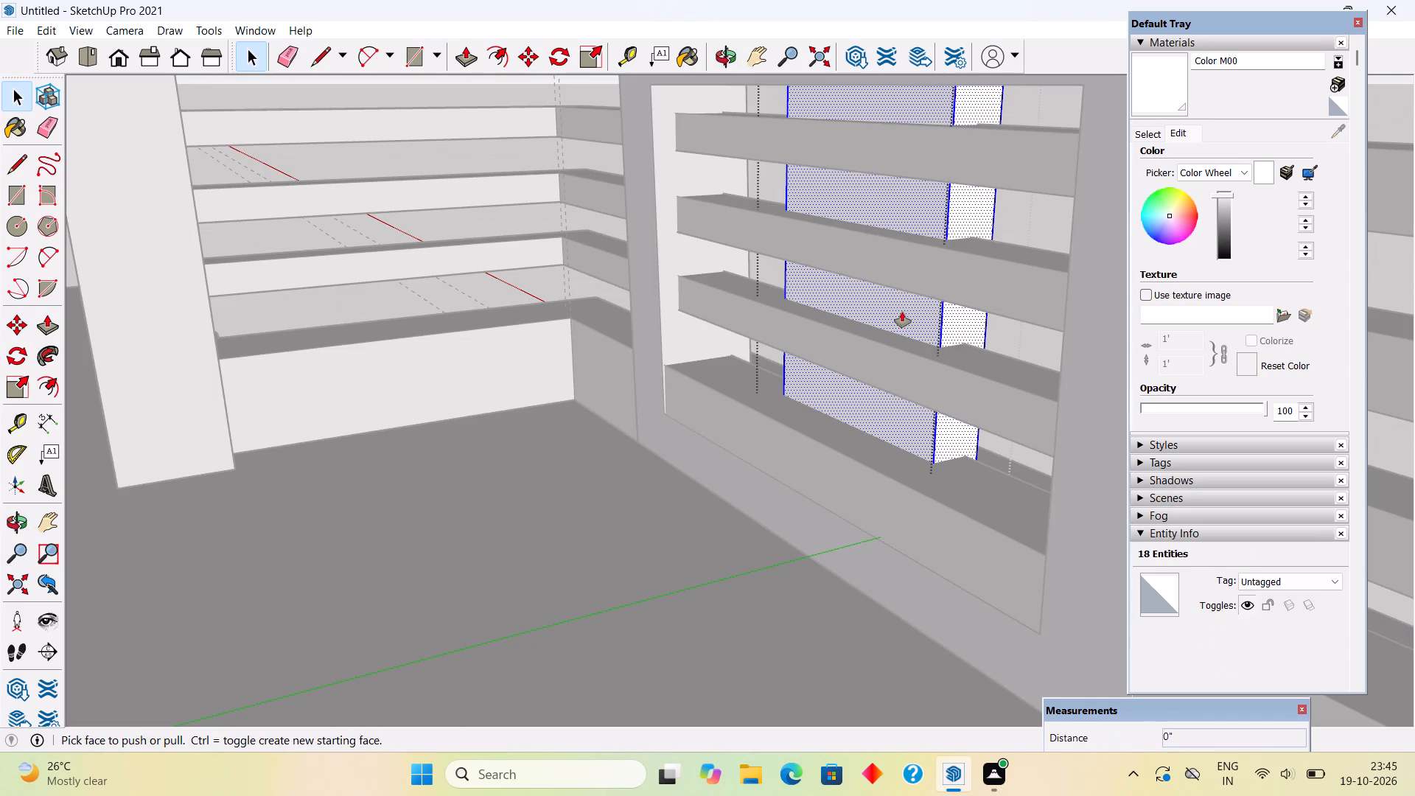
{"action": "key", "text": "p"}
{"action": "left_click", "coordinate": [902, 312]}
{"action": "left_click", "coordinate": [897, 483]}
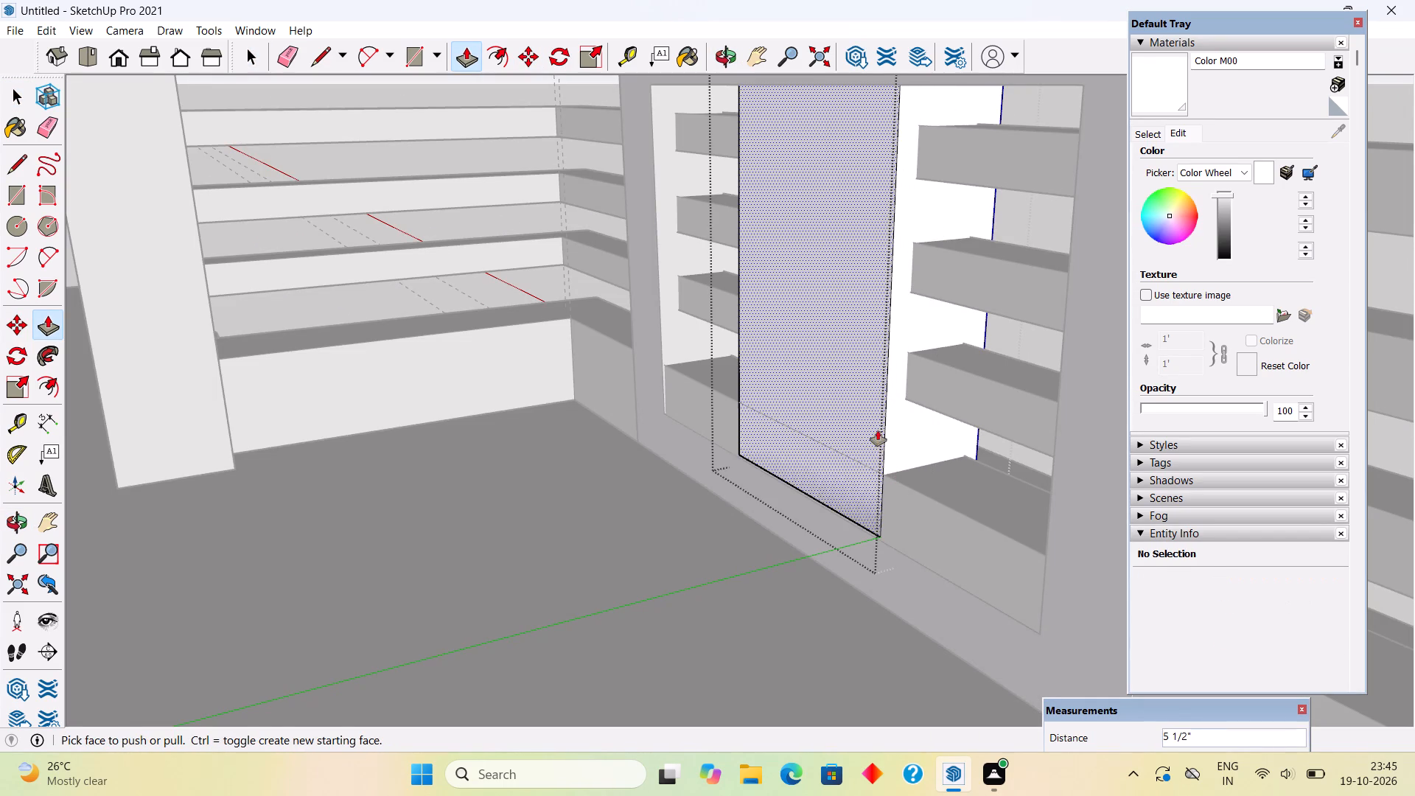
{"action": "left_click", "coordinate": [878, 430]}
{"action": "left_click", "coordinate": [881, 419]}
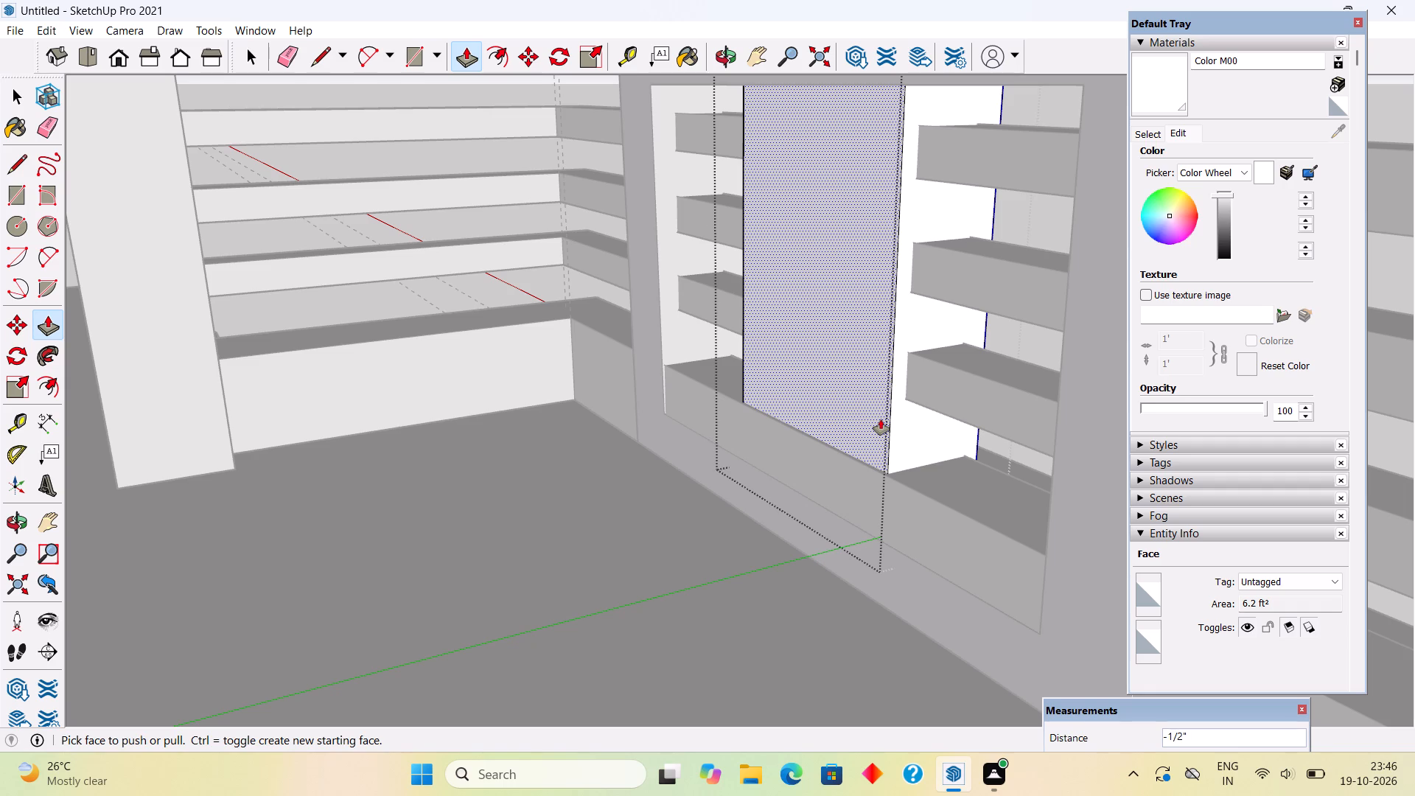
{"action": "key", "text": "space"}
{"action": "scroll", "coordinate": [881, 419], "scroll_direction": "down", "scroll_amount": 16}
{"action": "left_click", "coordinate": [979, 226]}
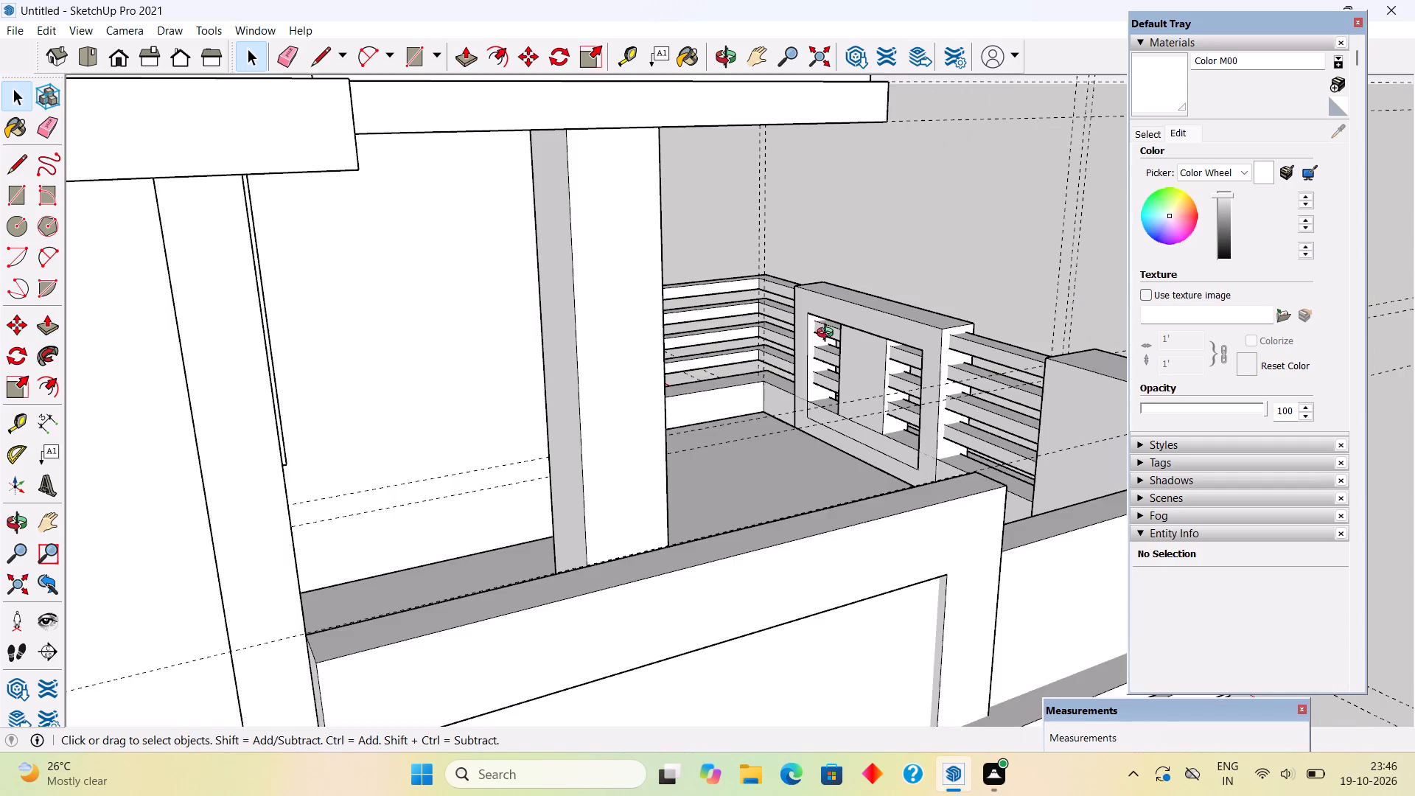
Inside its group, raise the top face of the tall wall slab beside the terrace railing's corner by 3'.
{"action": "middle_click_drag", "start_coordinate": [896, 328], "coordinate": [66, 300]}
{"action": "middle_click_drag", "start_coordinate": [613, 332], "coordinate": [517, 280]}
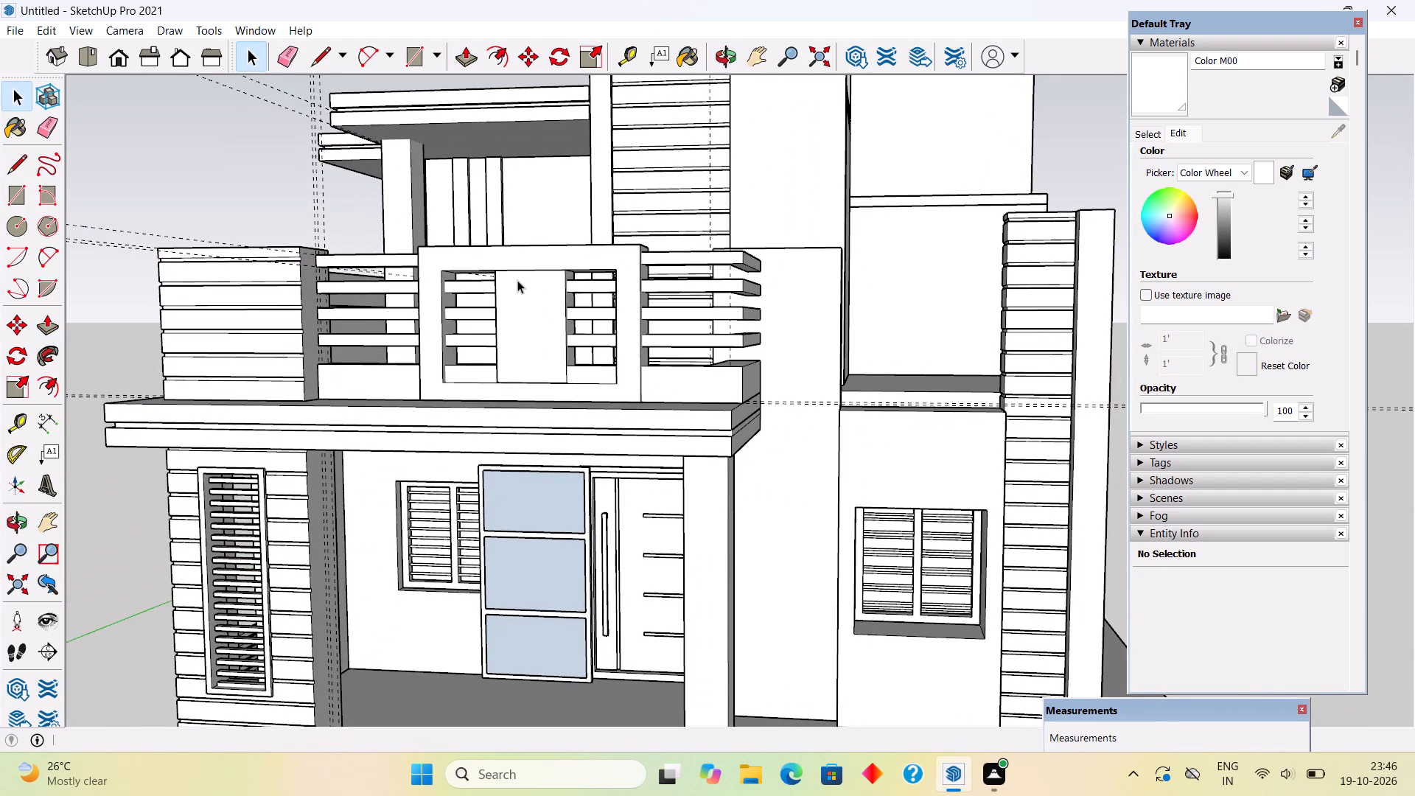
{"action": "middle_click_drag", "start_coordinate": [545, 308], "coordinate": [637, 352]}
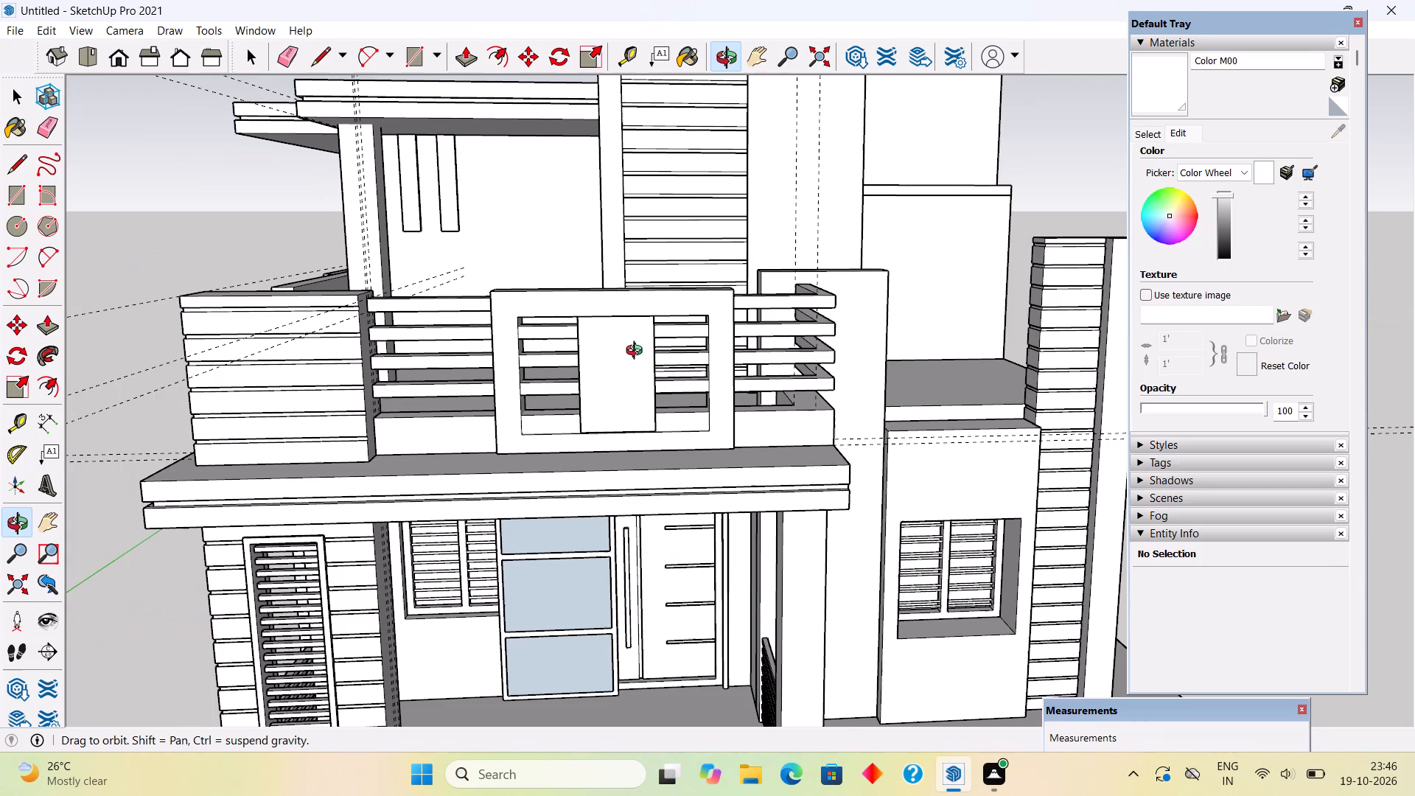
{"action": "middle_click_drag", "start_coordinate": [637, 352], "coordinate": [660, 315]}
{"action": "scroll", "coordinate": [662, 313], "scroll_direction": "up", "scroll_amount": 2}
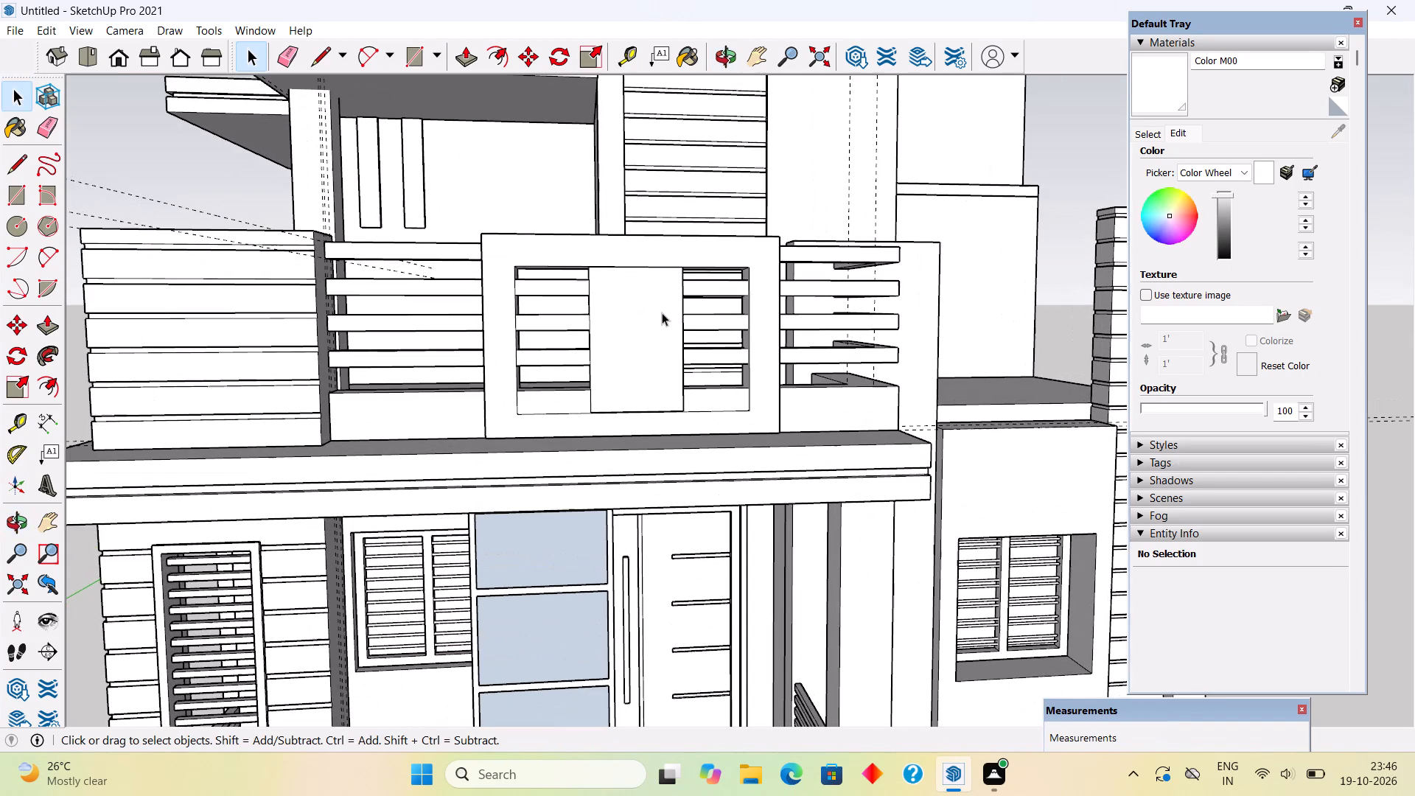
{"action": "scroll", "coordinate": [654, 338], "scroll_direction": "down", "scroll_amount": 9}
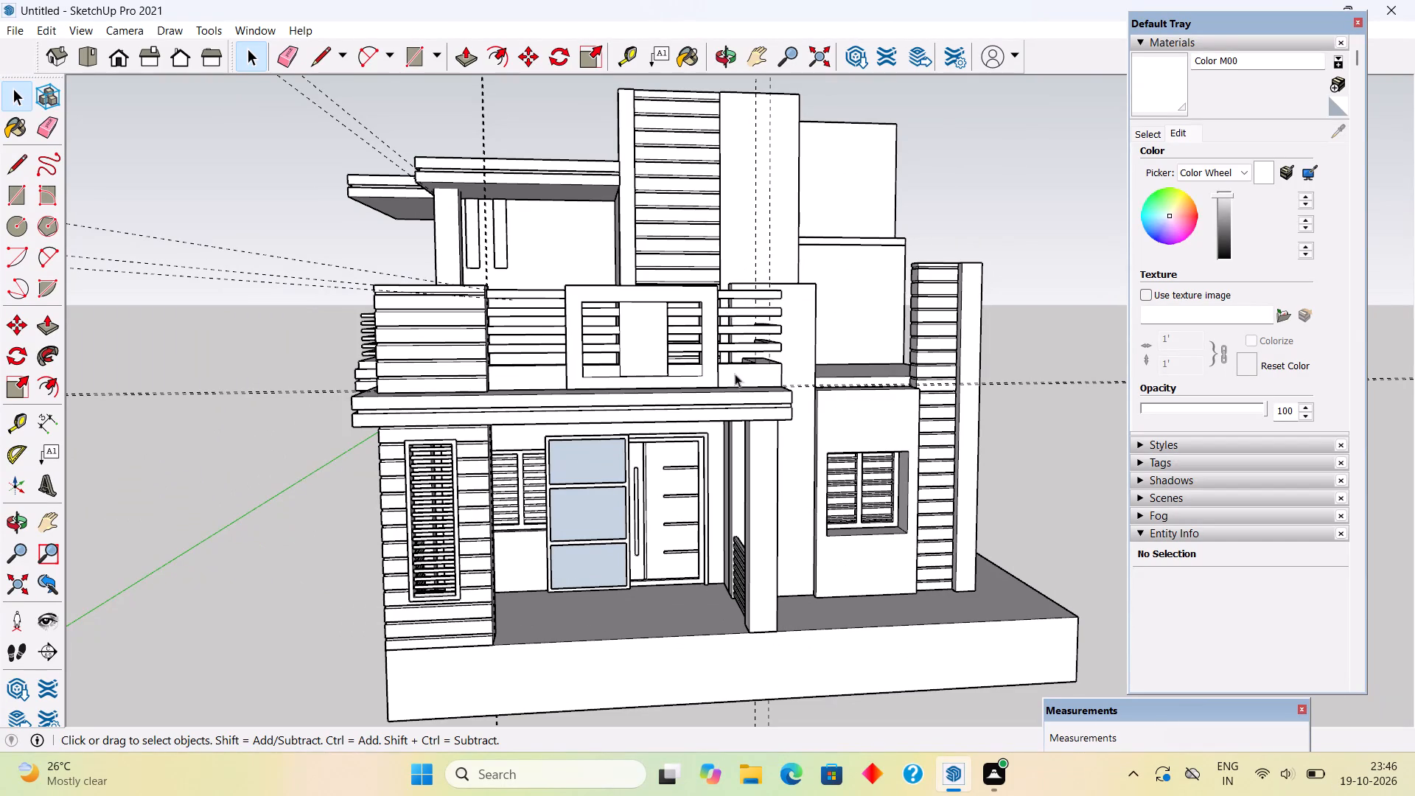
{"action": "middle_click_drag", "start_coordinate": [738, 390], "coordinate": [733, 491]}
{"action": "scroll", "coordinate": [792, 341], "scroll_direction": "up", "scroll_amount": 4}
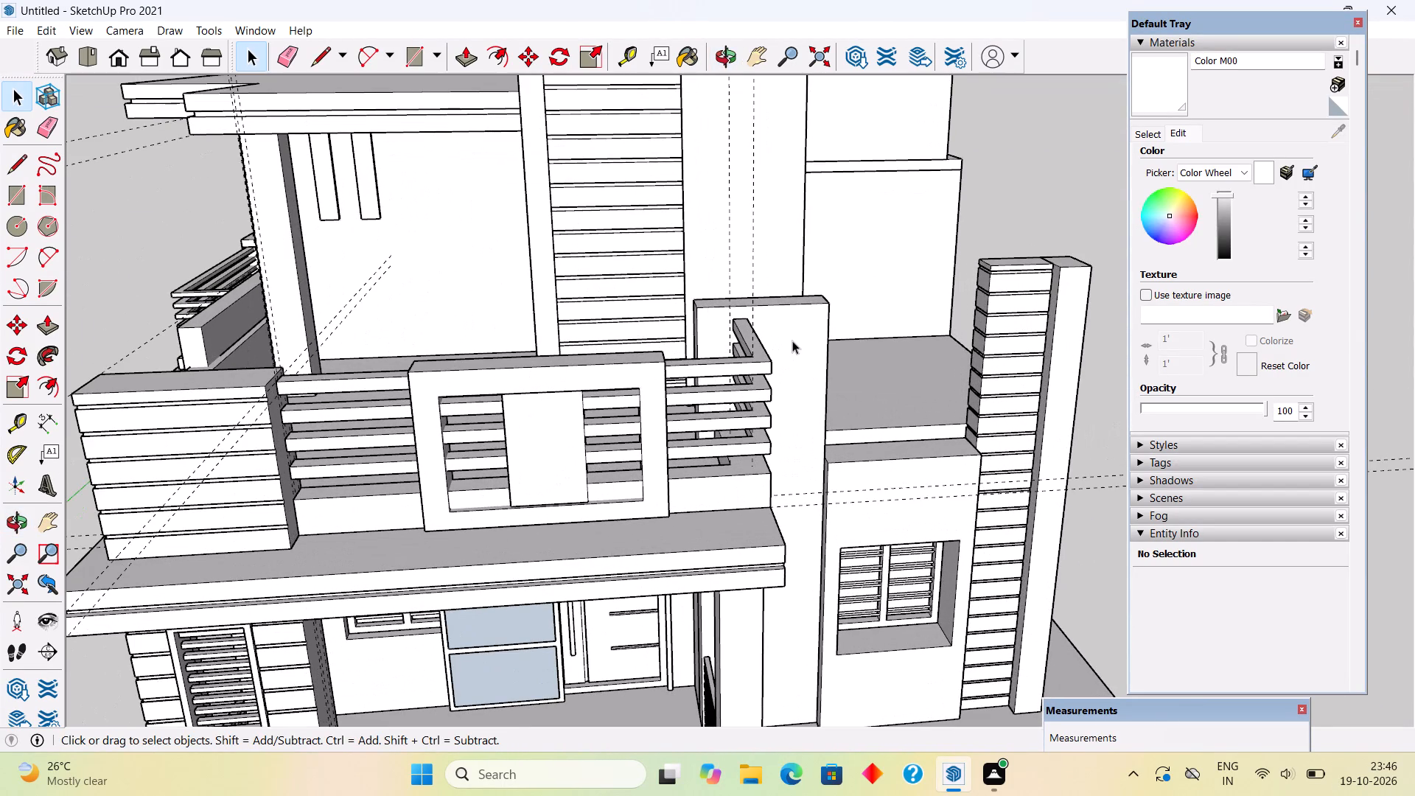
{"action": "middle_click_drag", "start_coordinate": [784, 309], "coordinate": [755, 363]}
{"action": "scroll", "coordinate": [755, 363], "scroll_direction": "up", "scroll_amount": 5}
{"action": "triple_click", "coordinate": [759, 345]}
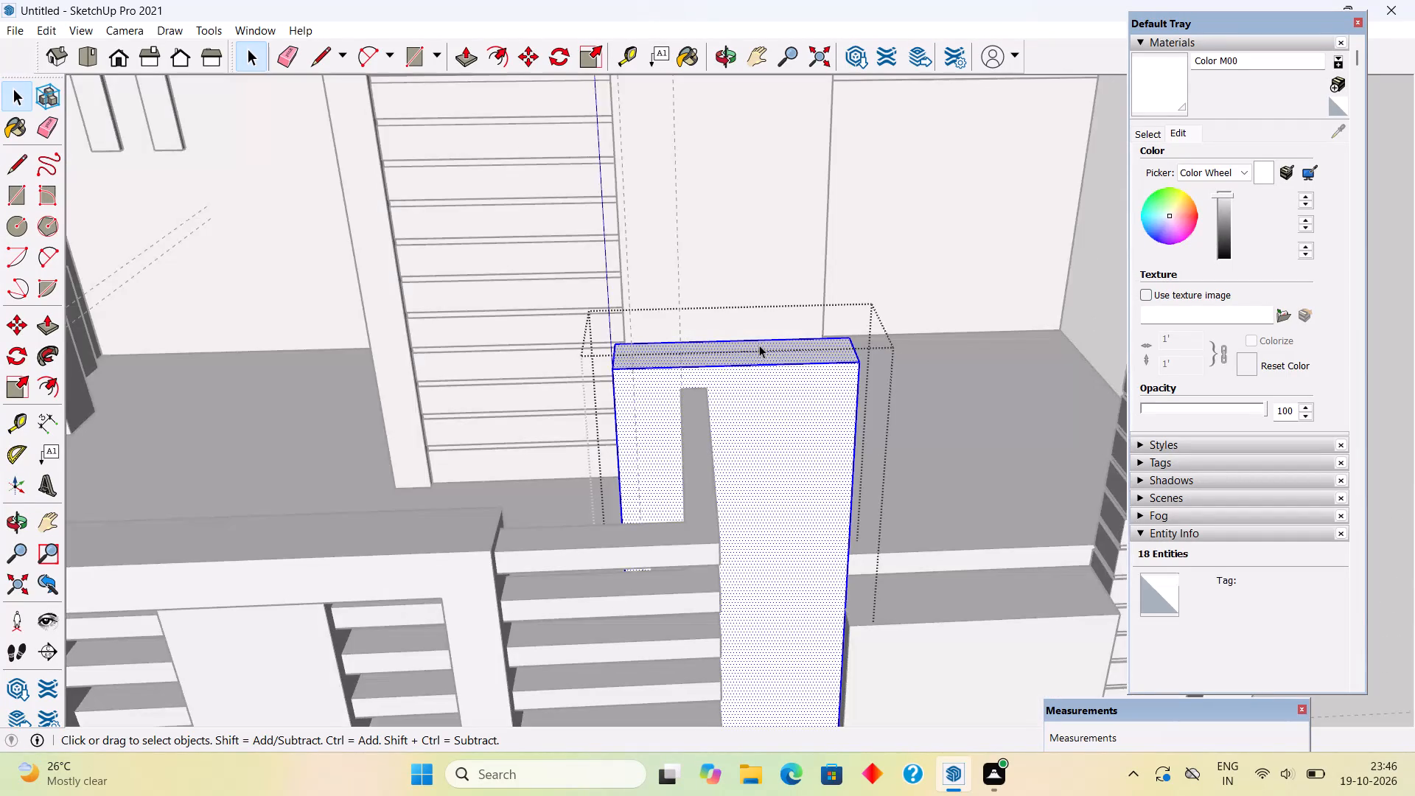
{"action": "key", "text": "p"}
{"action": "left_click", "coordinate": [766, 355]}
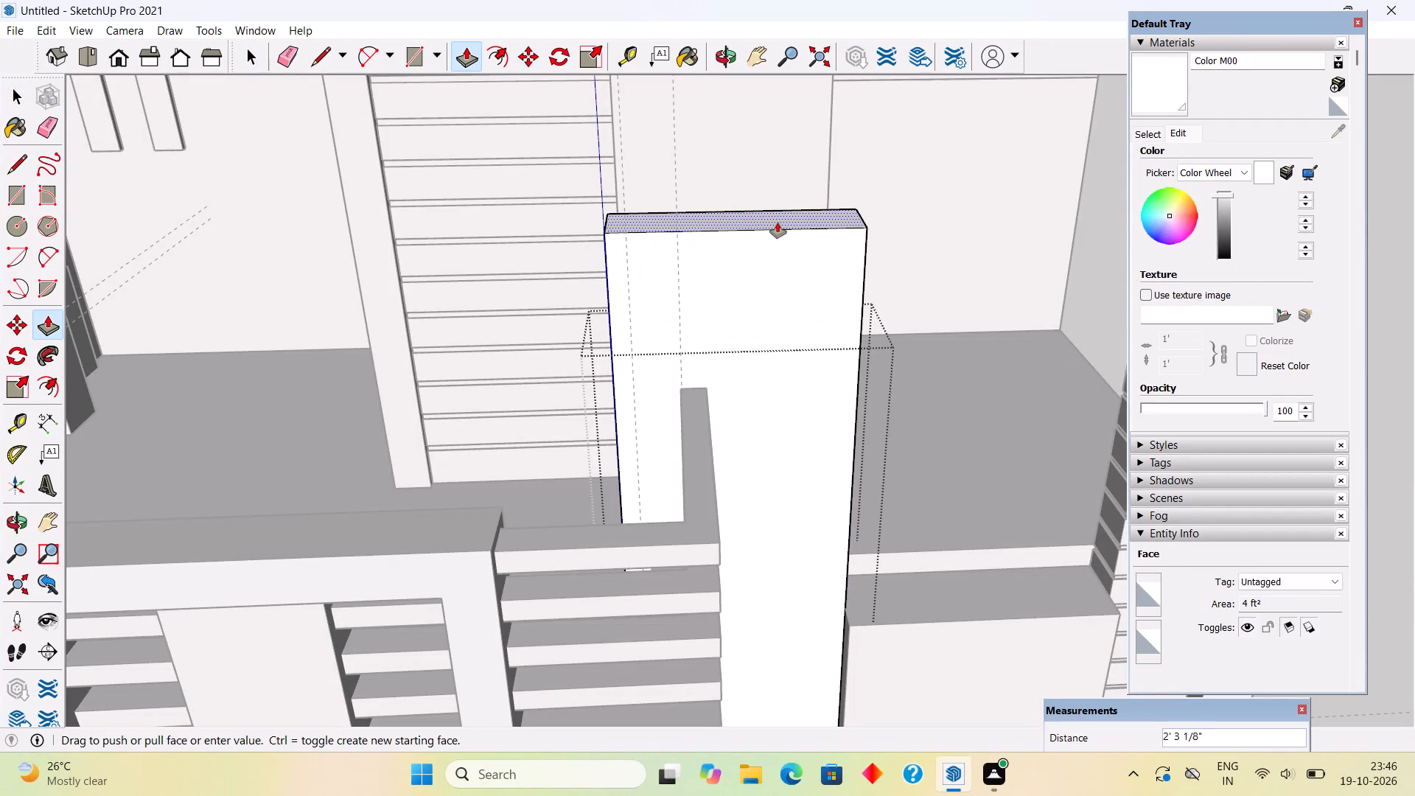
{"action": "type", "text": "3'"}
{"action": "key", "text": "Return"}
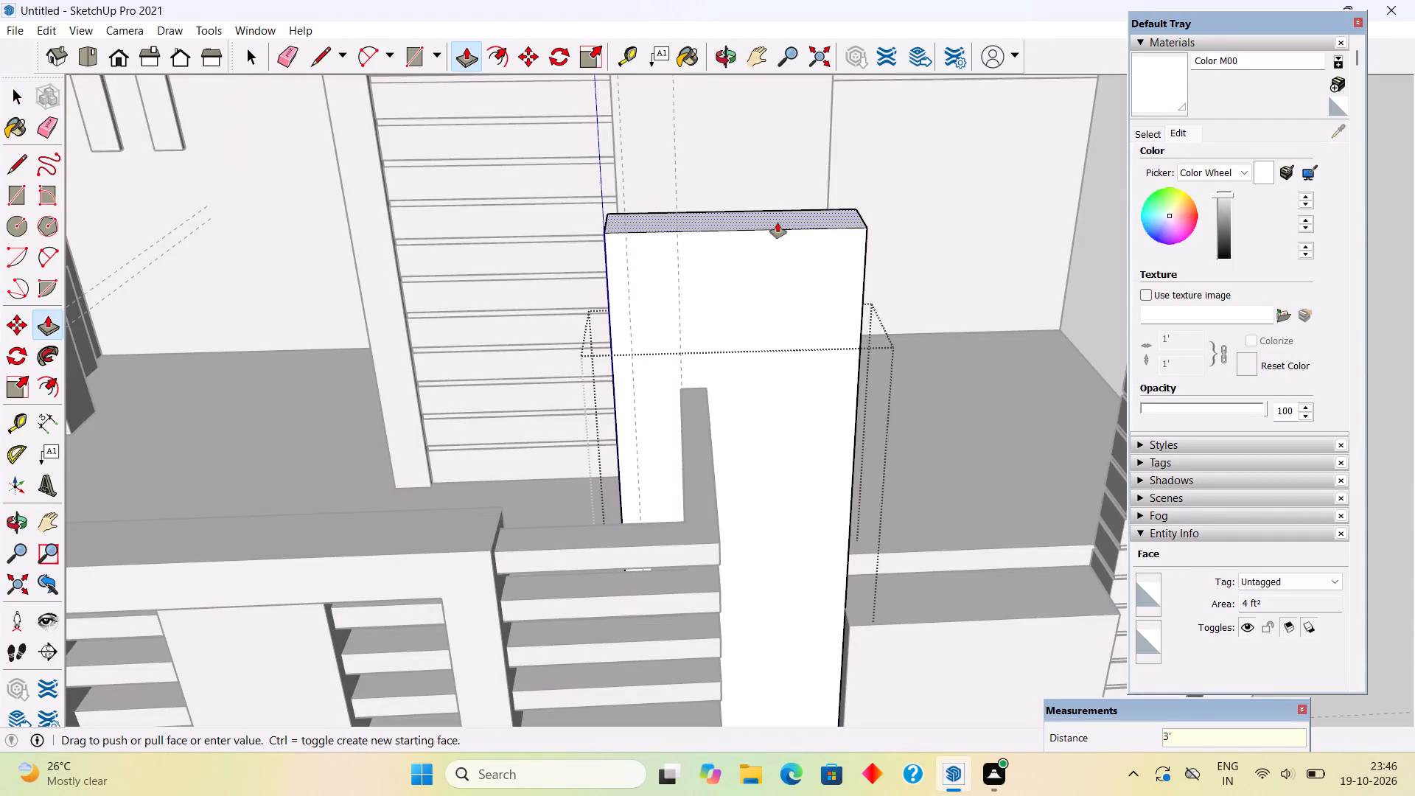
{"action": "scroll", "coordinate": [774, 224], "scroll_direction": "down", "scroll_amount": 9}
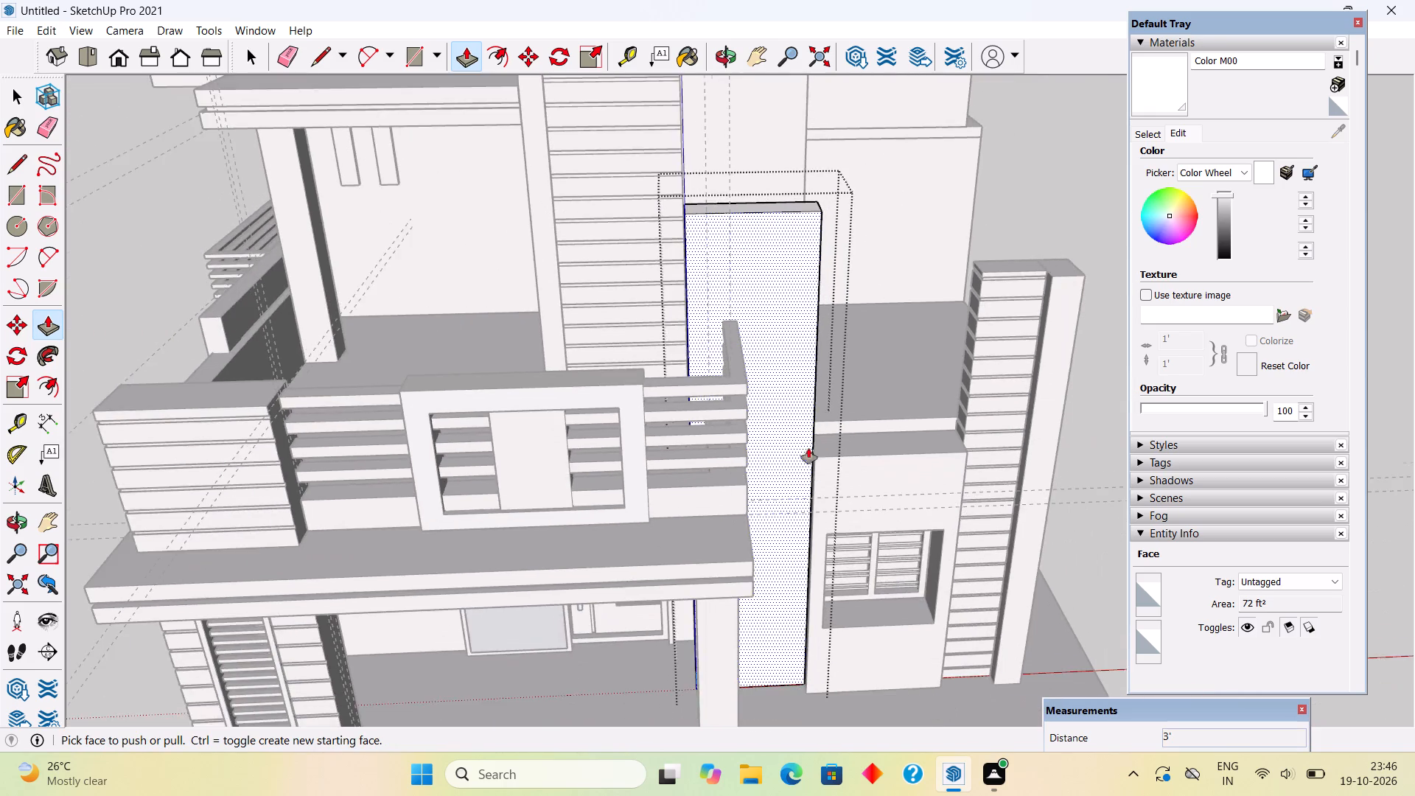
{"action": "middle_click_drag", "start_coordinate": [817, 404], "coordinate": [927, 192]}
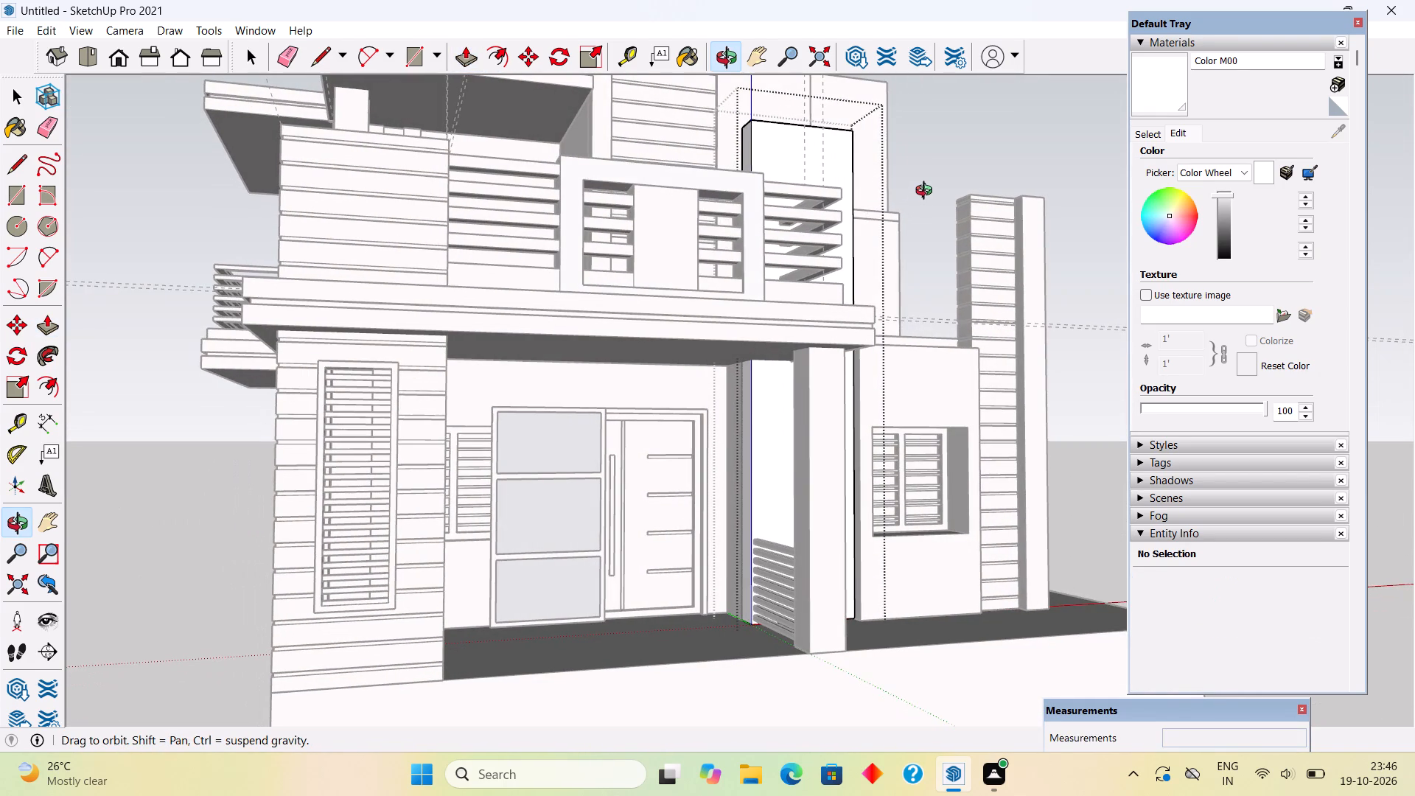
{"action": "middle_click_drag", "start_coordinate": [927, 192], "coordinate": [751, 472]}
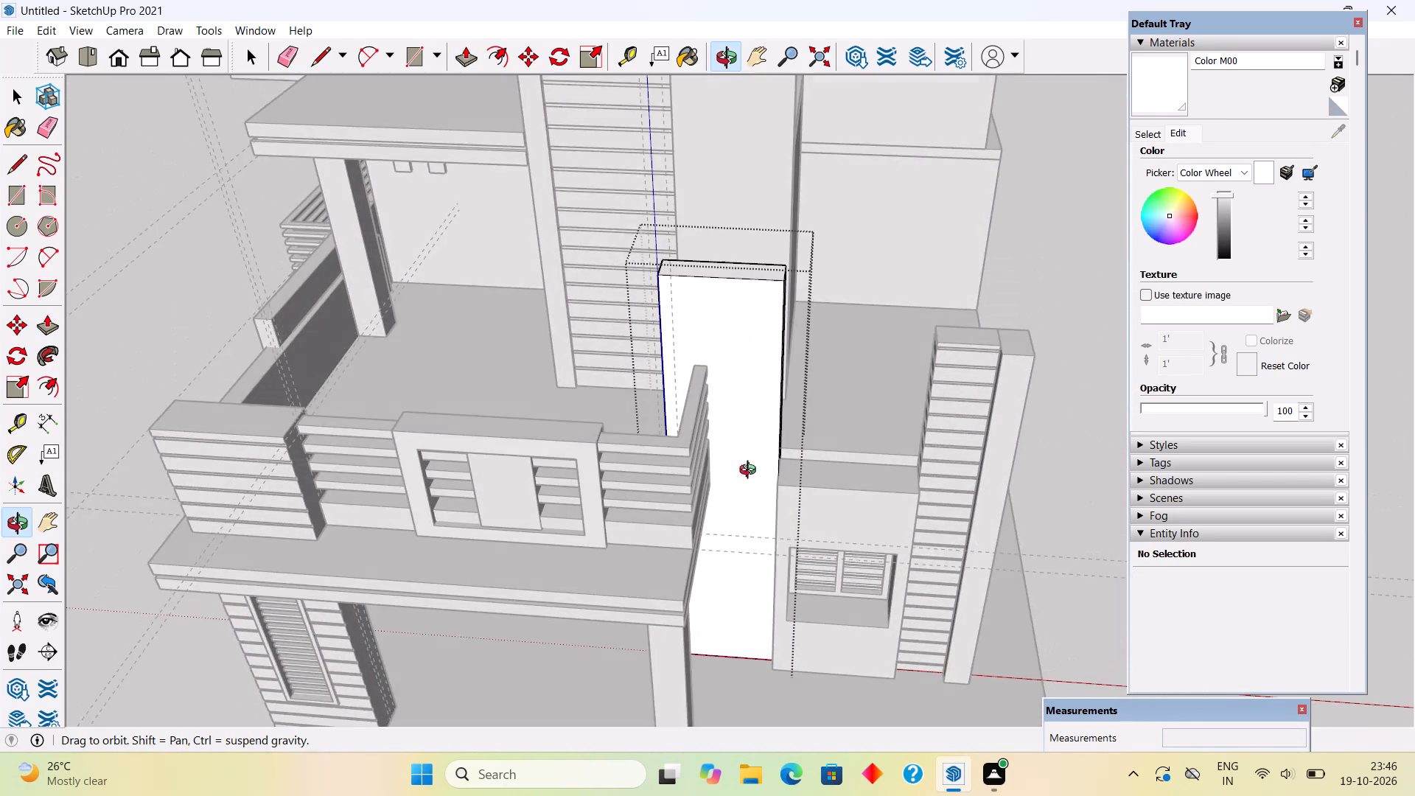
Raise the top face of the tall wall slab beside the terrace railing by another 1' and leave its group.
{"action": "middle_click_drag", "start_coordinate": [751, 472], "coordinate": [751, 473]}
{"action": "scroll", "coordinate": [732, 284], "scroll_direction": "up", "scroll_amount": 4}
{"action": "left_click", "coordinate": [738, 263]}
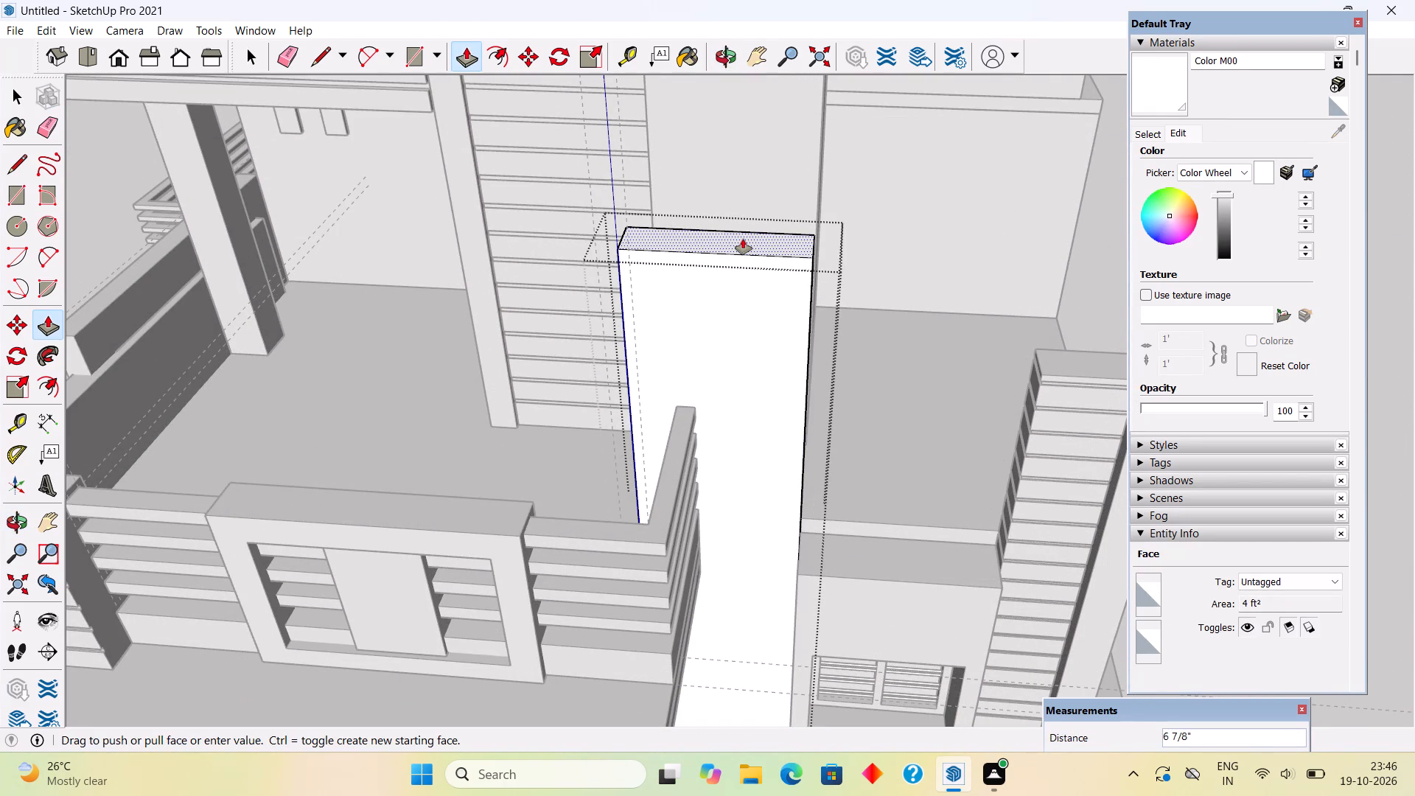
{"action": "type", "text": "1'"}
{"action": "key", "text": "Return"}
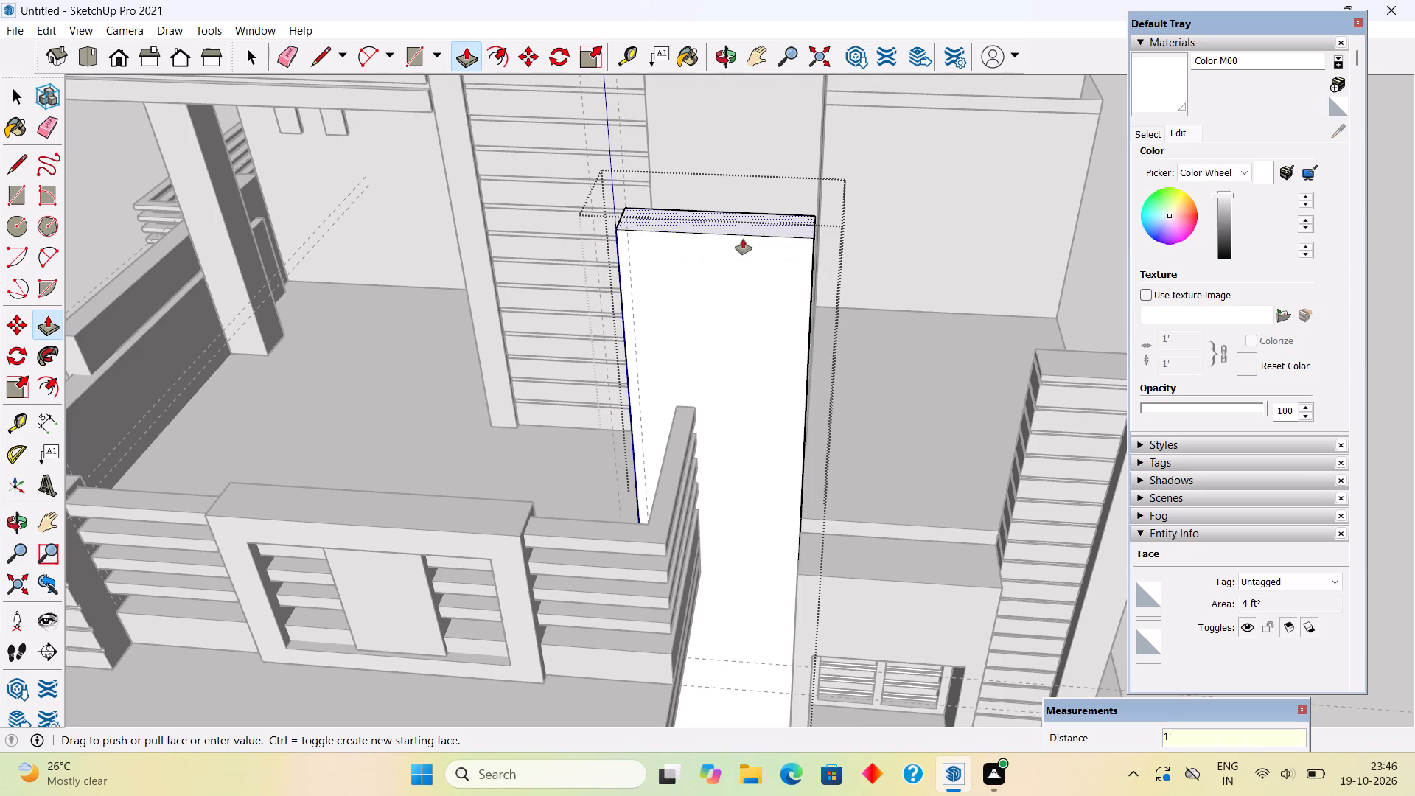
{"action": "key", "text": "space"}
{"action": "scroll", "coordinate": [743, 239], "scroll_direction": "down", "scroll_amount": 4}
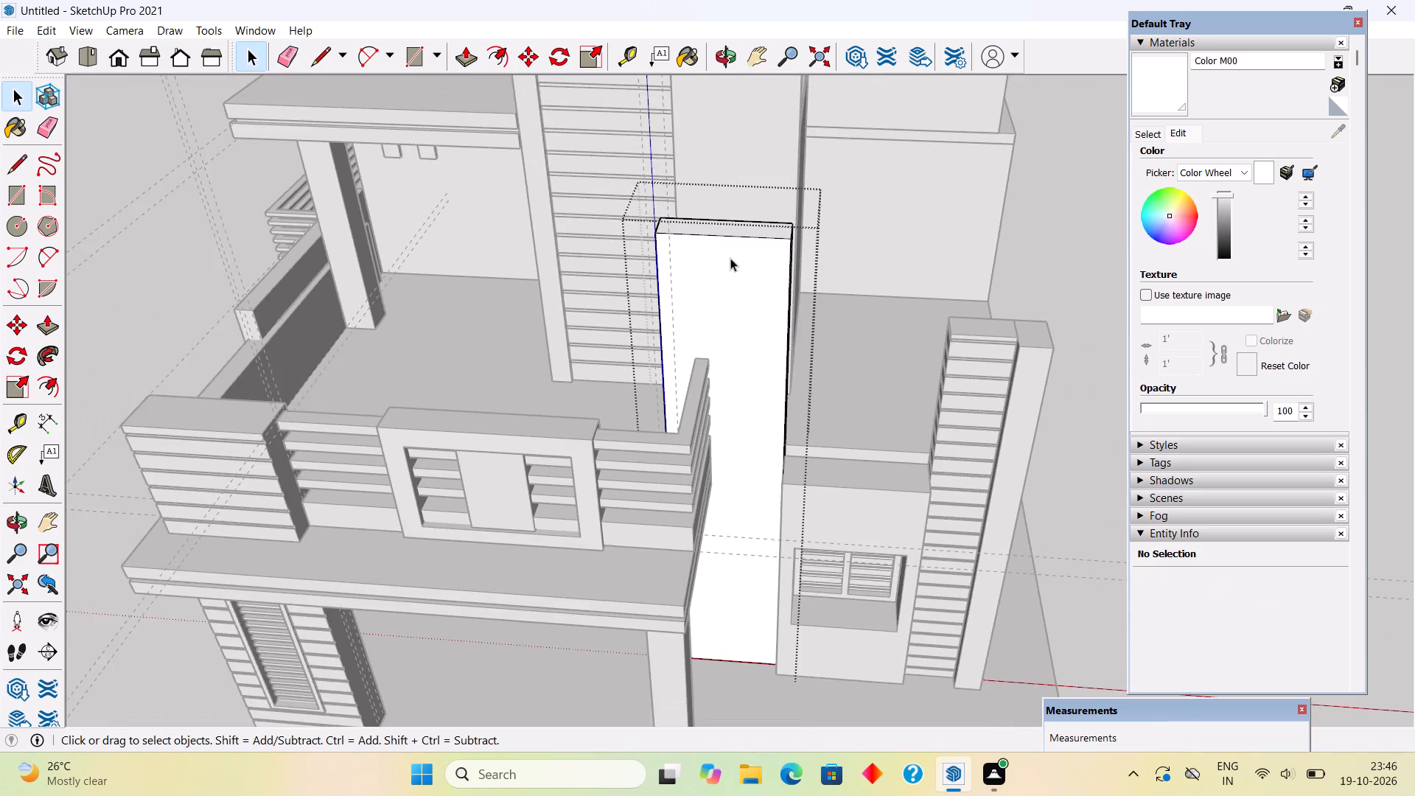
{"action": "scroll", "coordinate": [730, 258], "scroll_direction": "down", "scroll_amount": 5}
{"action": "left_click", "coordinate": [1049, 235]}
Inside the louvred-window wall's group, raise the top face about 4' 7 3/8" to the railing end's level, raise it another 6", and leave the group.
{"action": "middle_click_drag", "start_coordinate": [800, 545], "coordinate": [916, 282]}
{"action": "scroll", "coordinate": [800, 545], "scroll_direction": "down", "scroll_amount": 1}
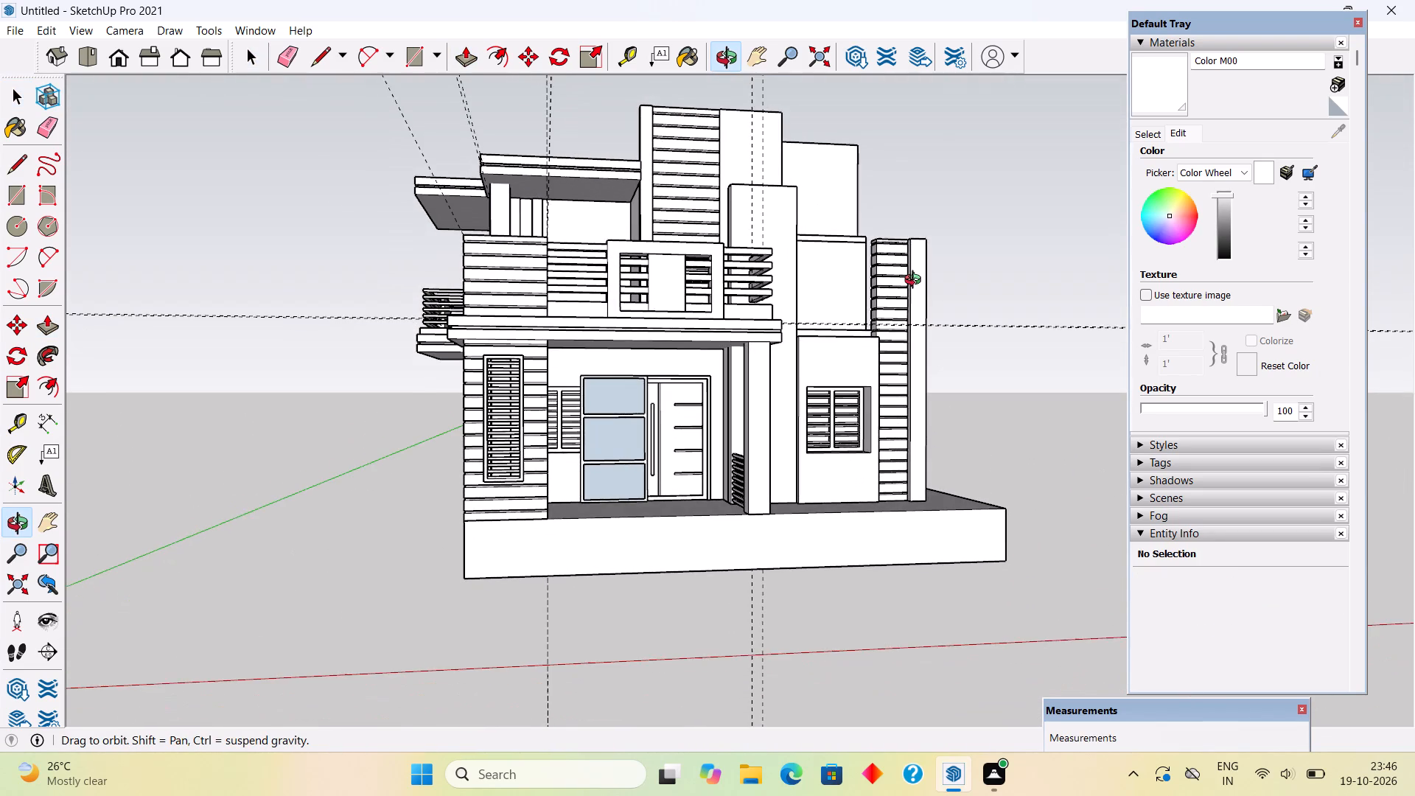
{"action": "middle_click_drag", "start_coordinate": [916, 282], "coordinate": [915, 282]}
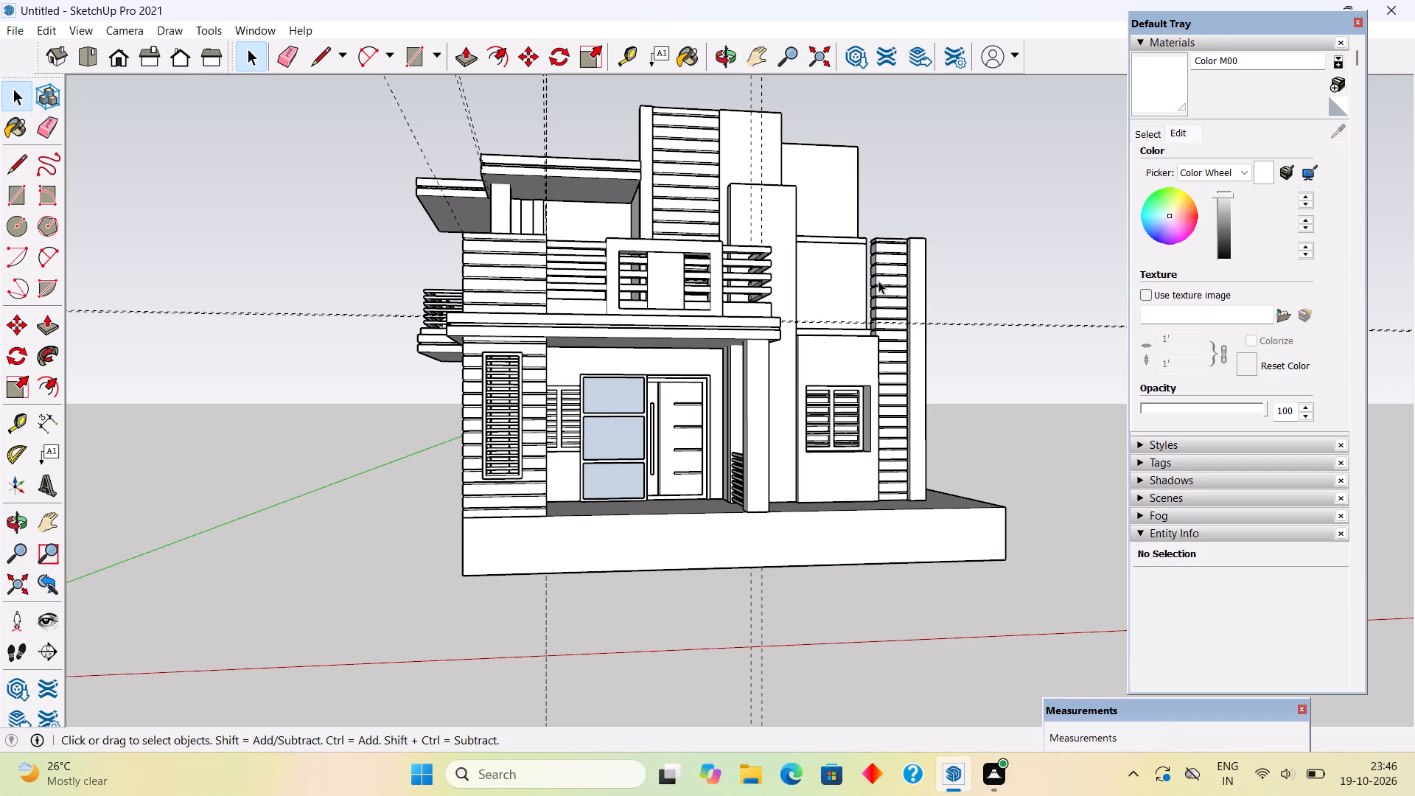
{"action": "scroll", "coordinate": [878, 281], "scroll_direction": "up", "scroll_amount": 7}
{"action": "middle_click_drag", "start_coordinate": [878, 262], "coordinate": [811, 366]}
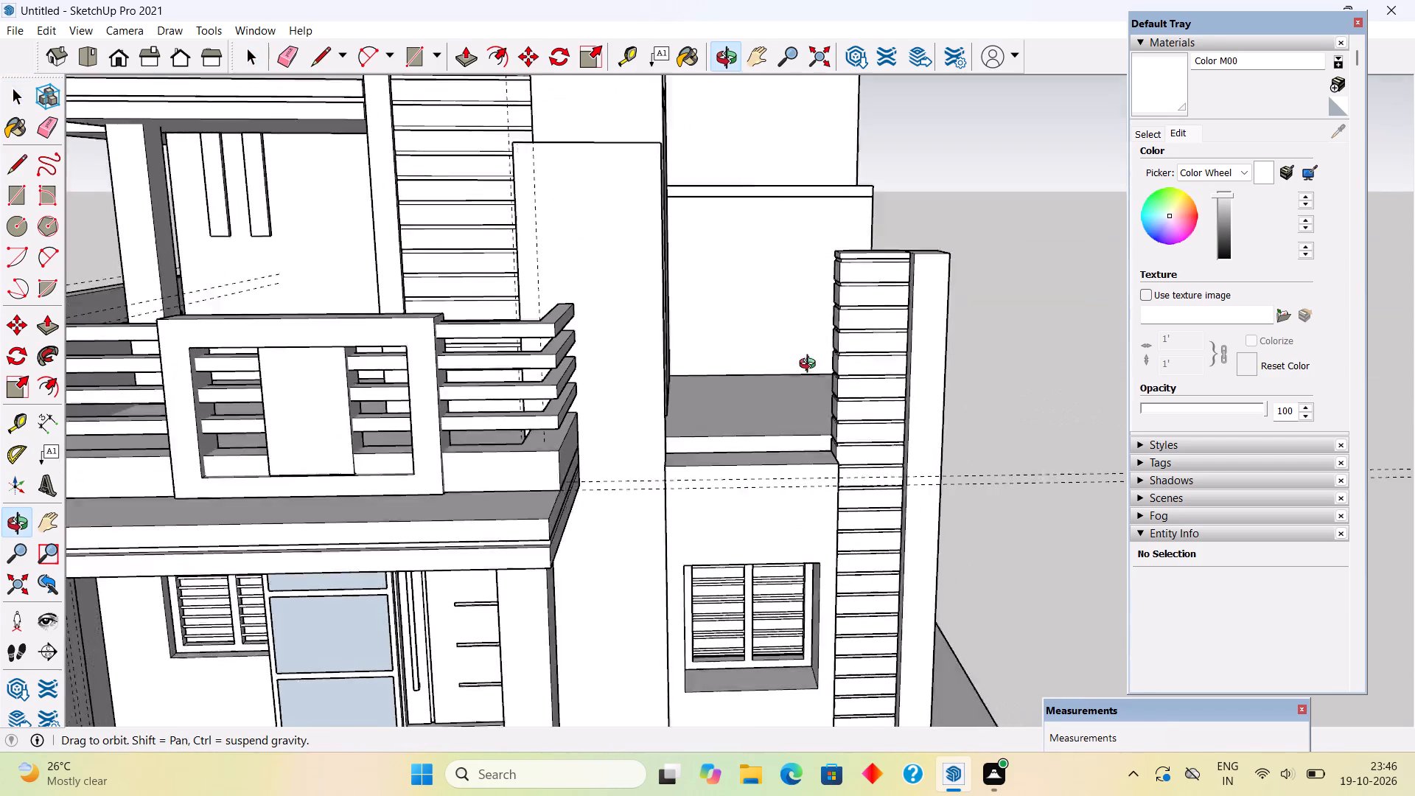
{"action": "middle_click_drag", "start_coordinate": [811, 366], "coordinate": [730, 453]}
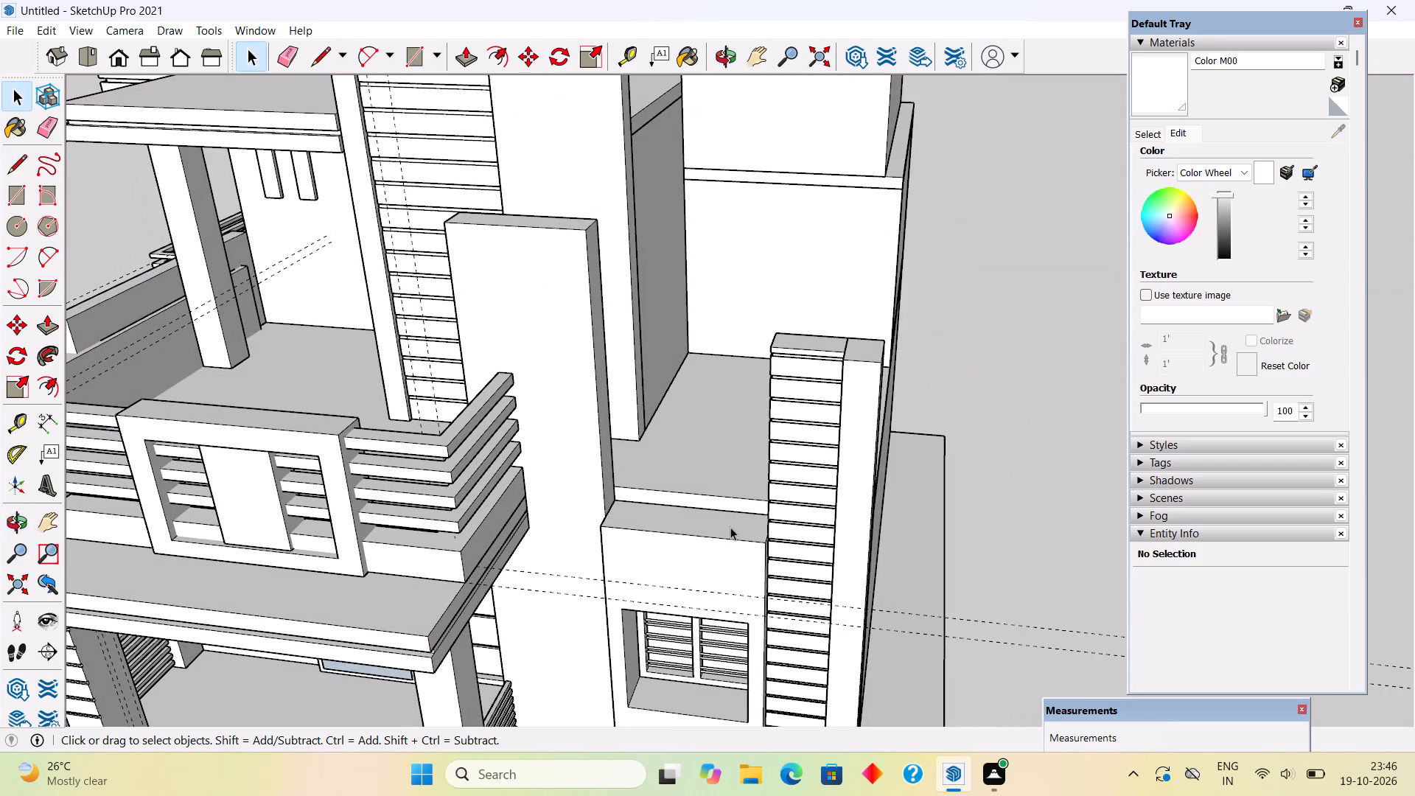
{"action": "triple_click", "coordinate": [730, 527]}
{"action": "key", "text": "p"}
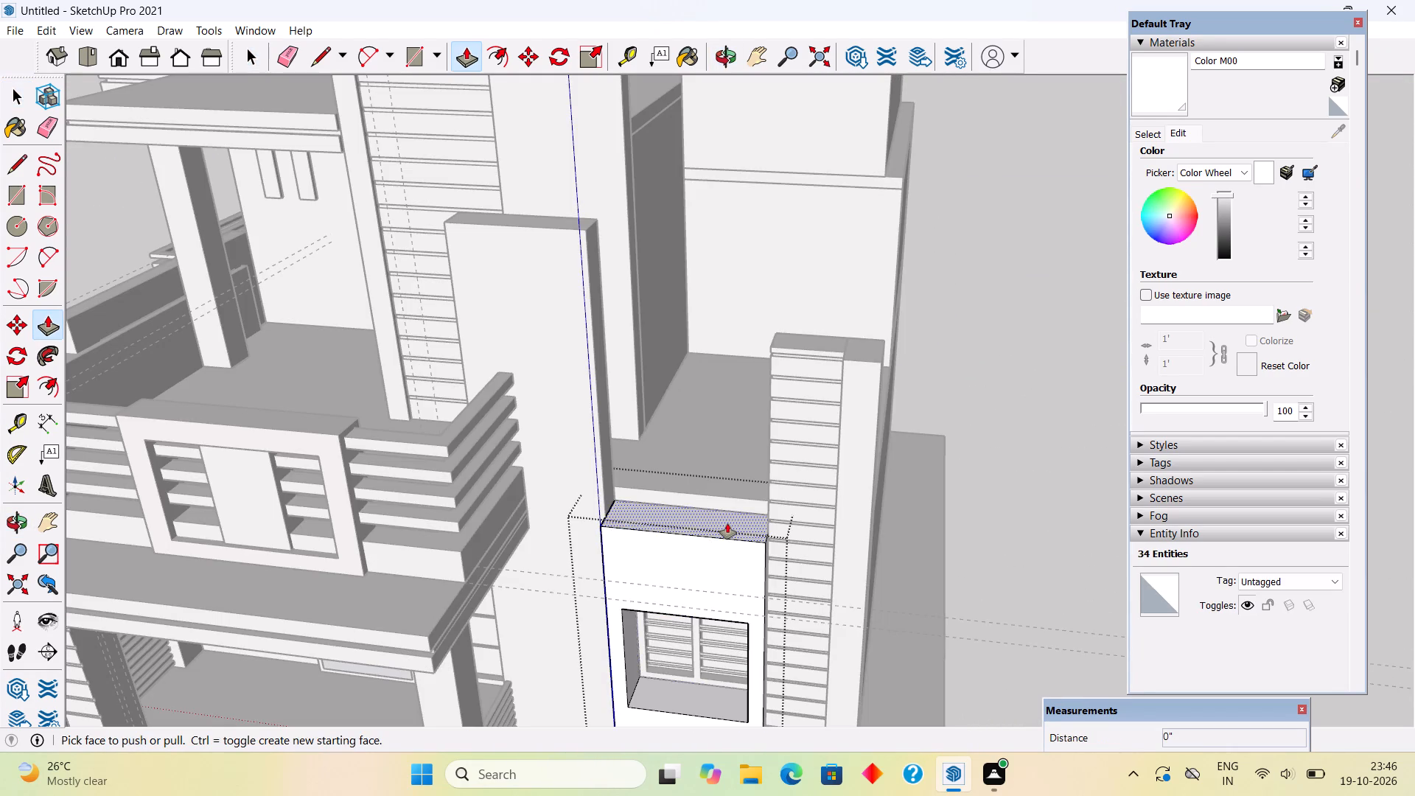
{"action": "left_click", "coordinate": [727, 523]}
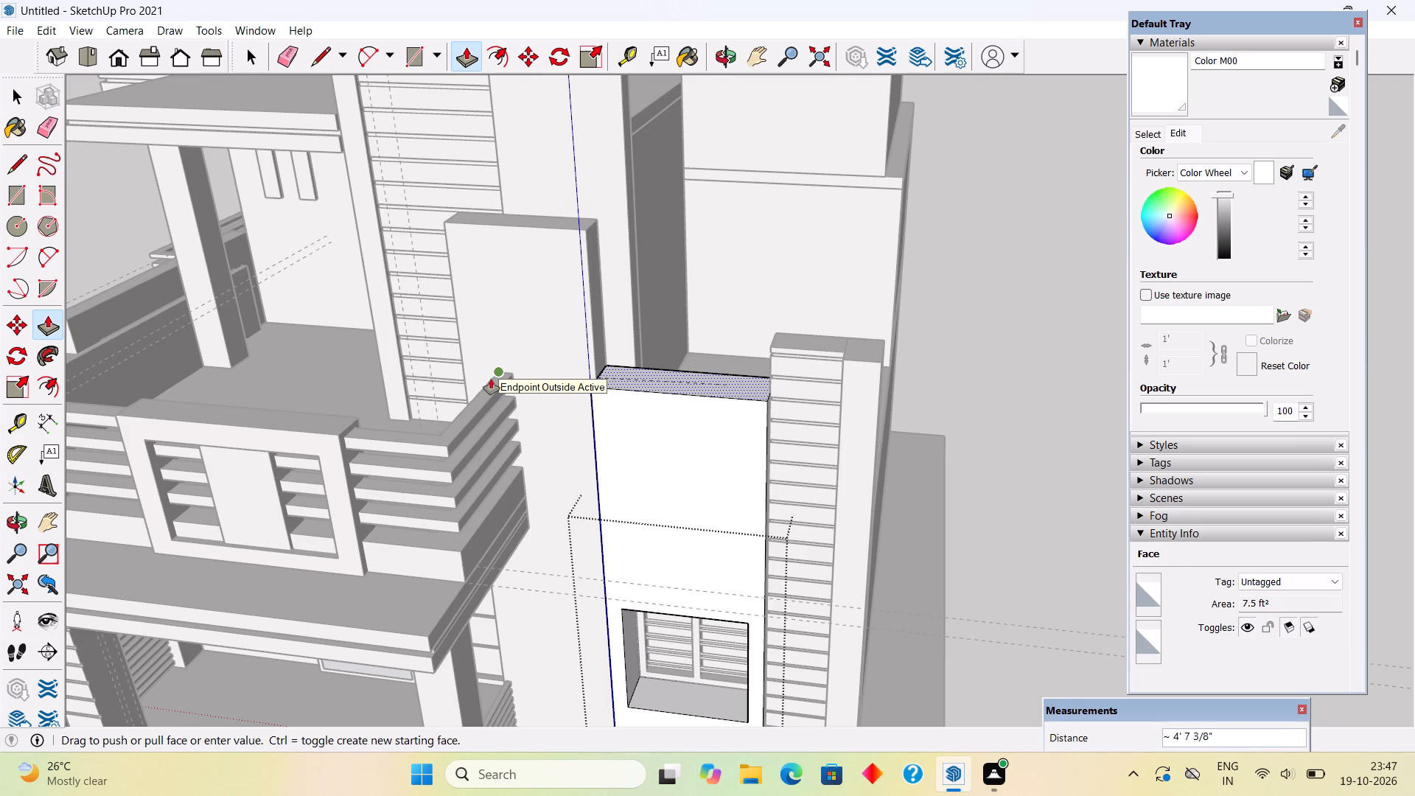
{"action": "left_click", "coordinate": [491, 379]}
{"action": "left_click", "coordinate": [632, 379]}
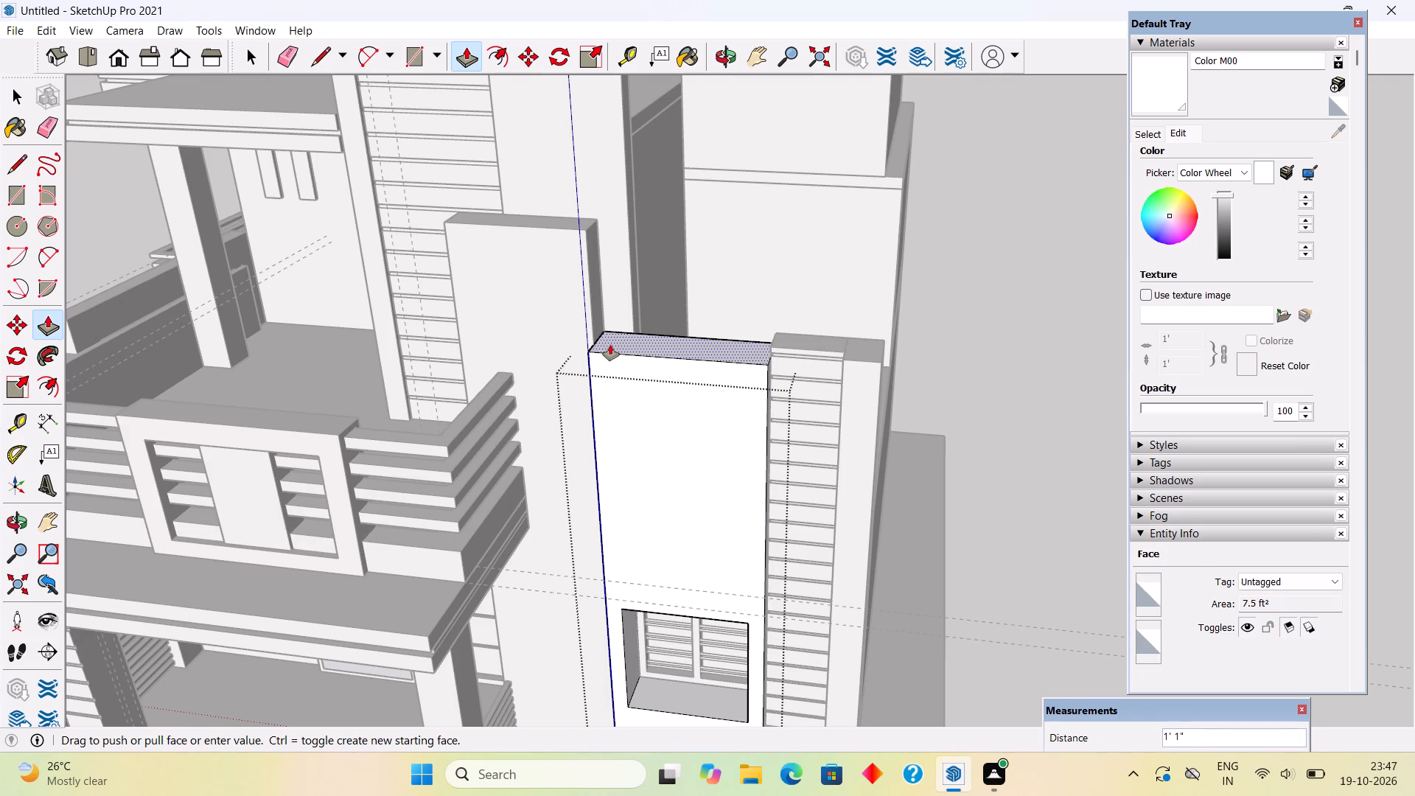
{"action": "type", "text": "6\""}
{"action": "key", "text": "Return"}
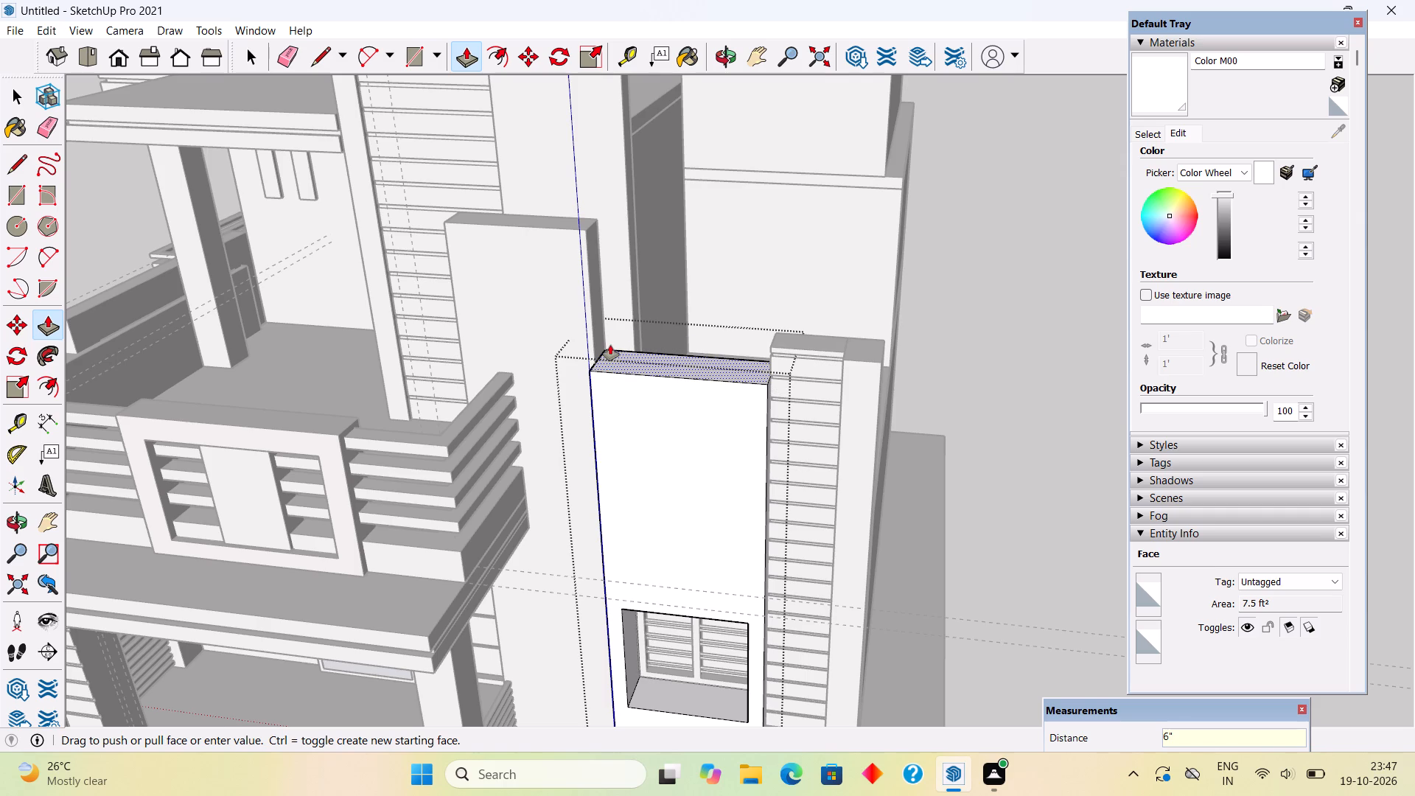
{"action": "key", "text": "space"}
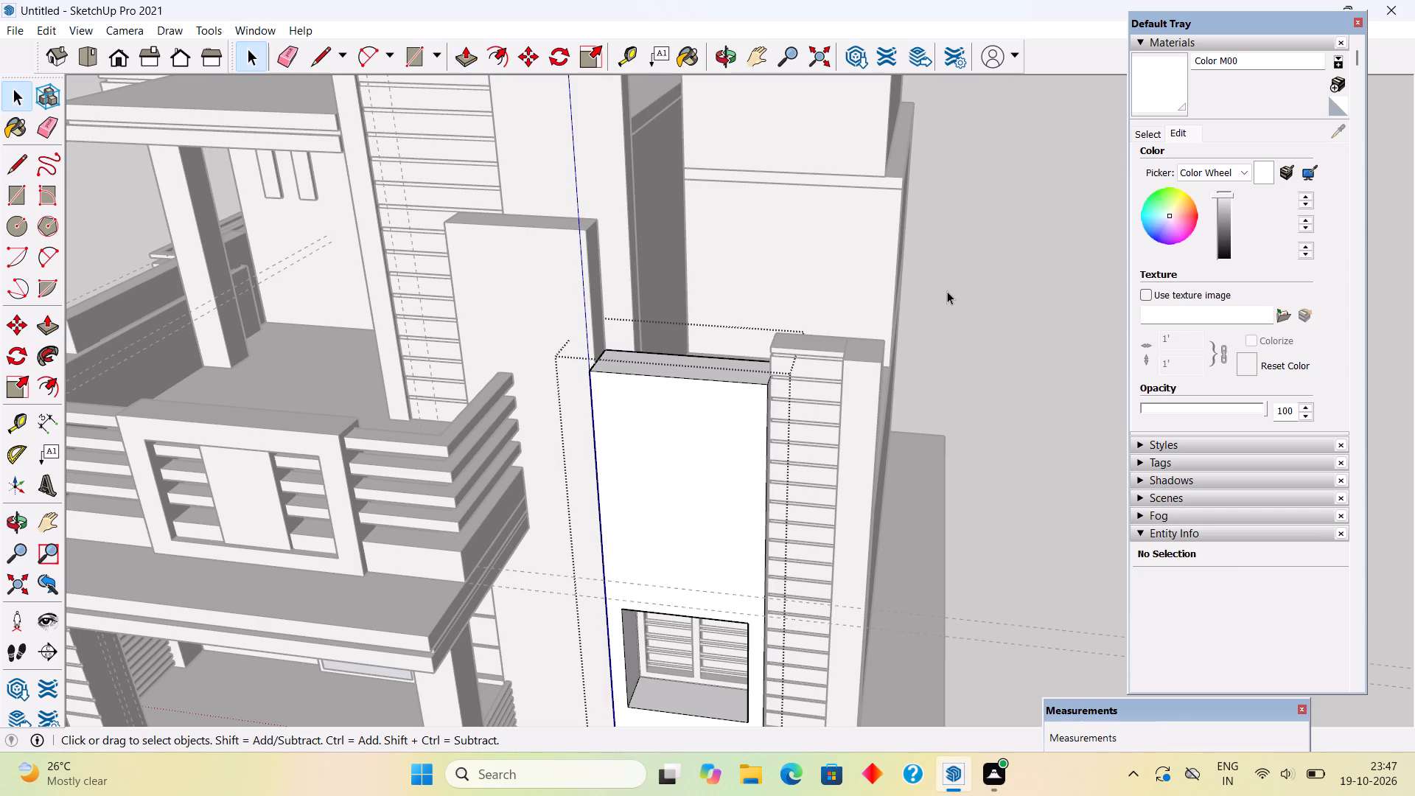
{"action": "left_click", "coordinate": [948, 290]}
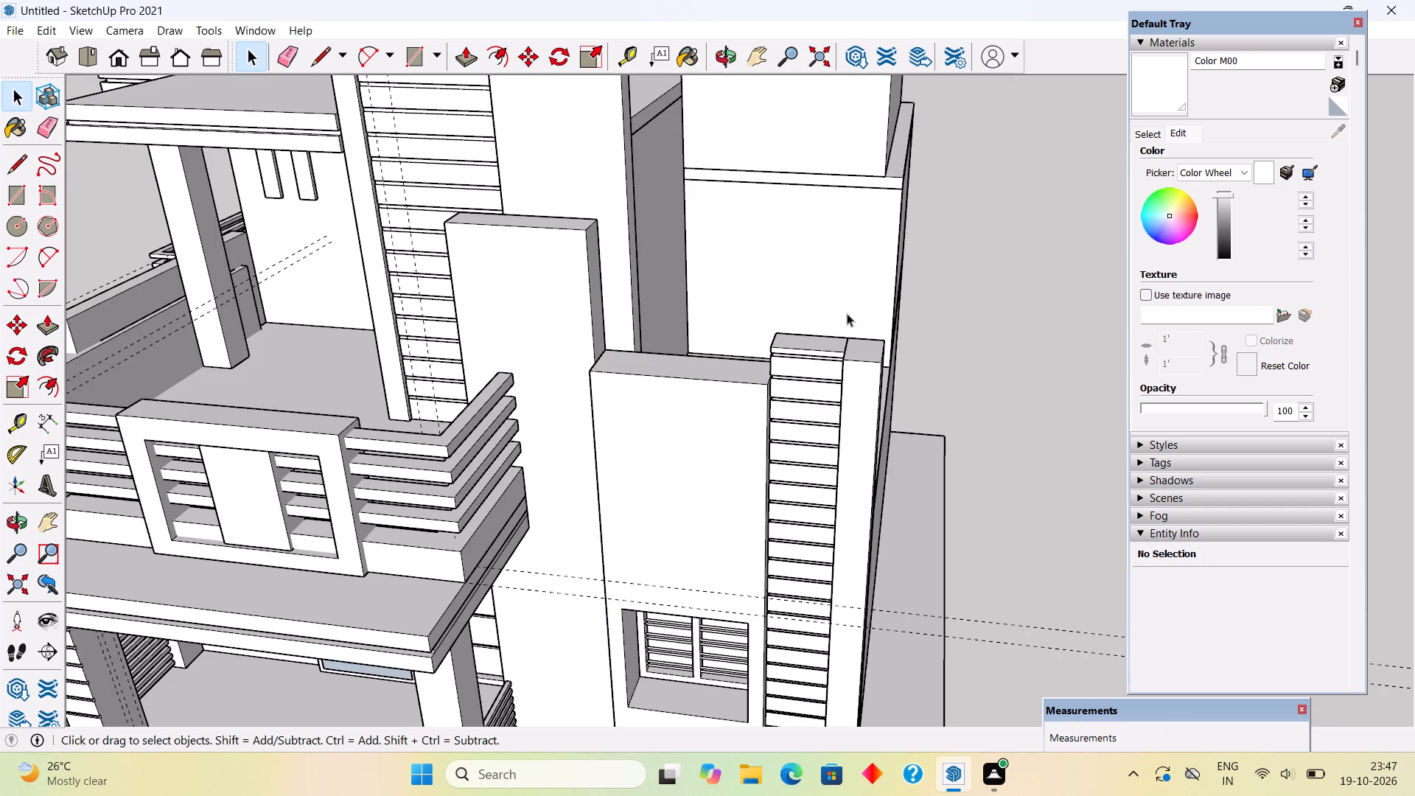
Reopen the louvred-window wall's group and raise its top face about 1' 5 3/8" more.
{"action": "middle_click_drag", "start_coordinate": [847, 313], "coordinate": [961, 199]}
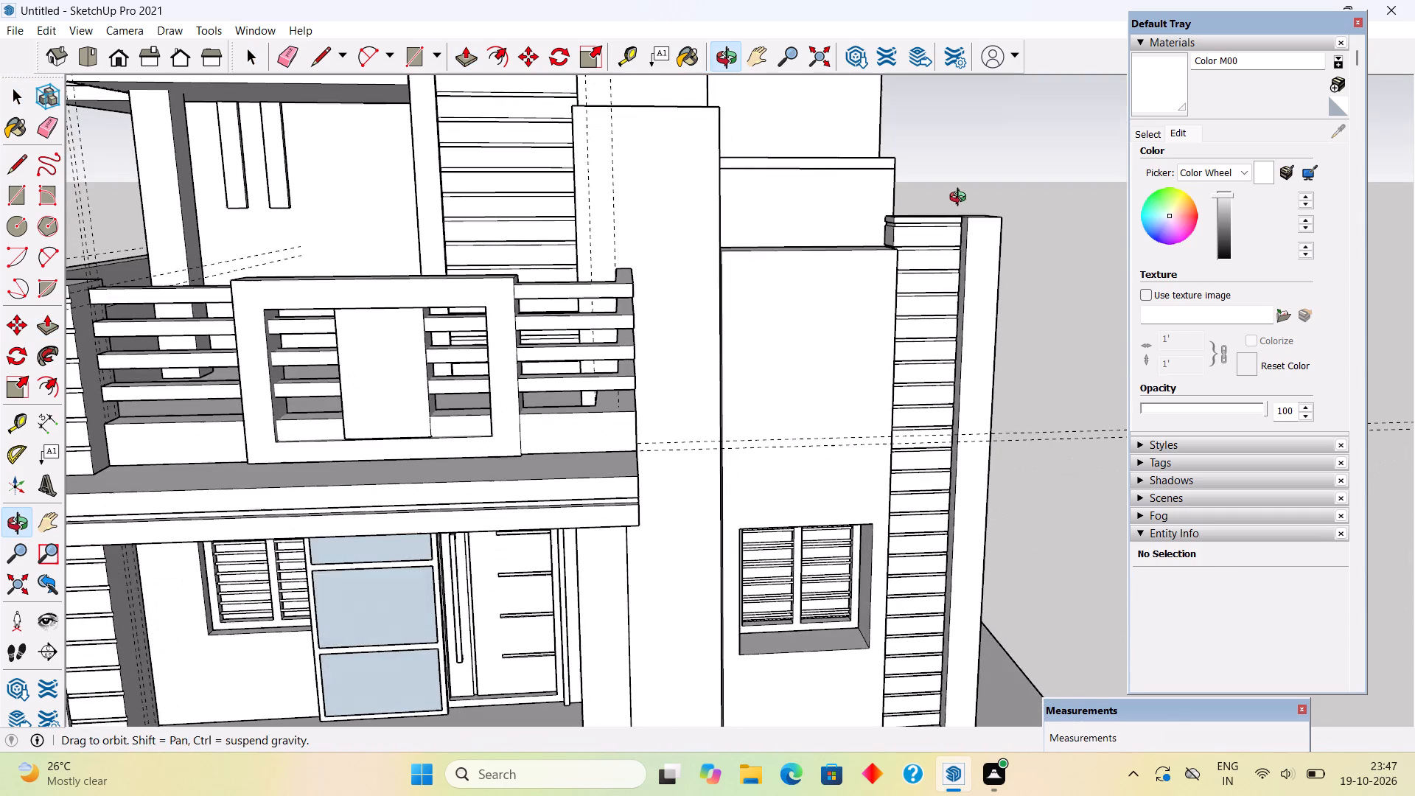
{"action": "middle_click_drag", "start_coordinate": [961, 199], "coordinate": [1039, 214]}
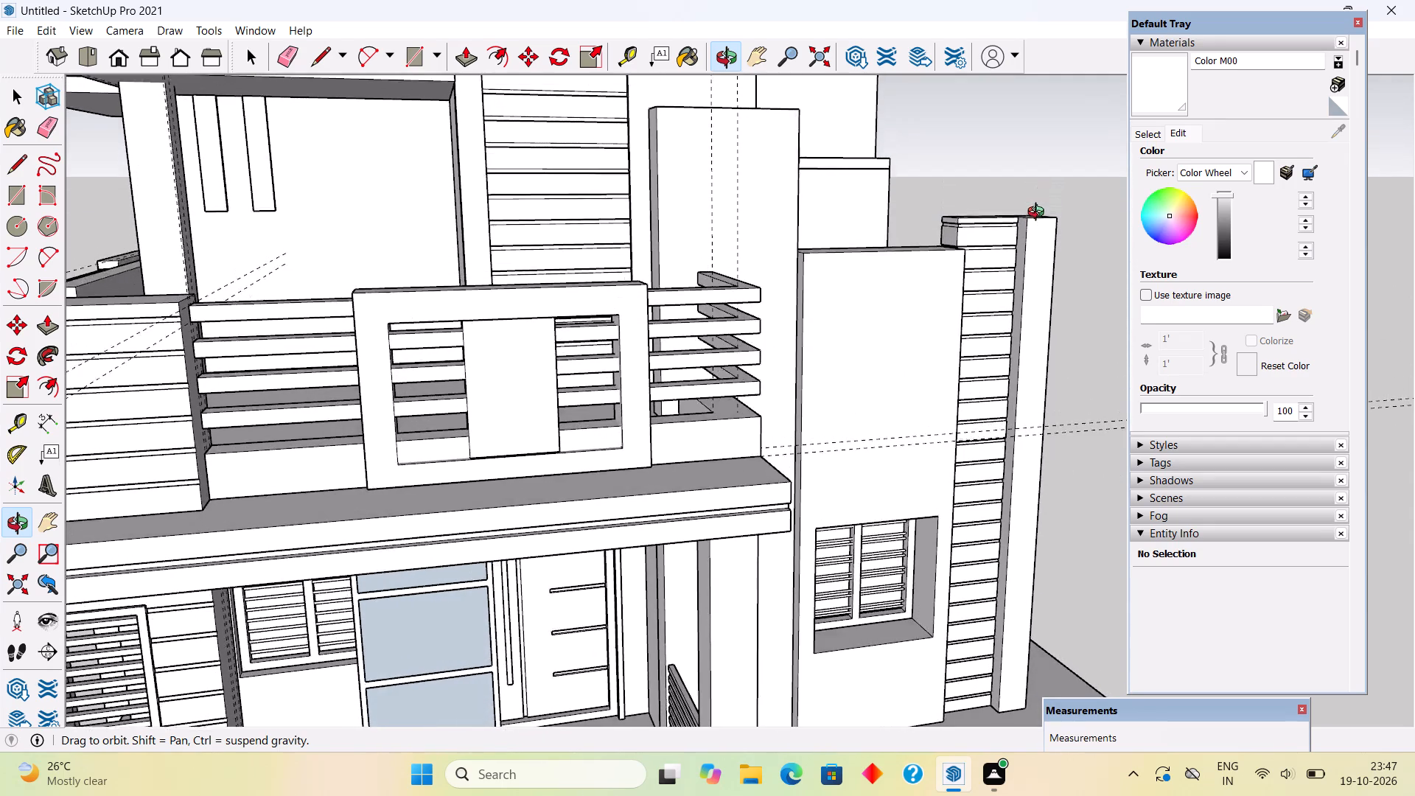
{"action": "middle_click_drag", "start_coordinate": [1039, 214], "coordinate": [996, 309]}
{"action": "left_click", "coordinate": [837, 360]}
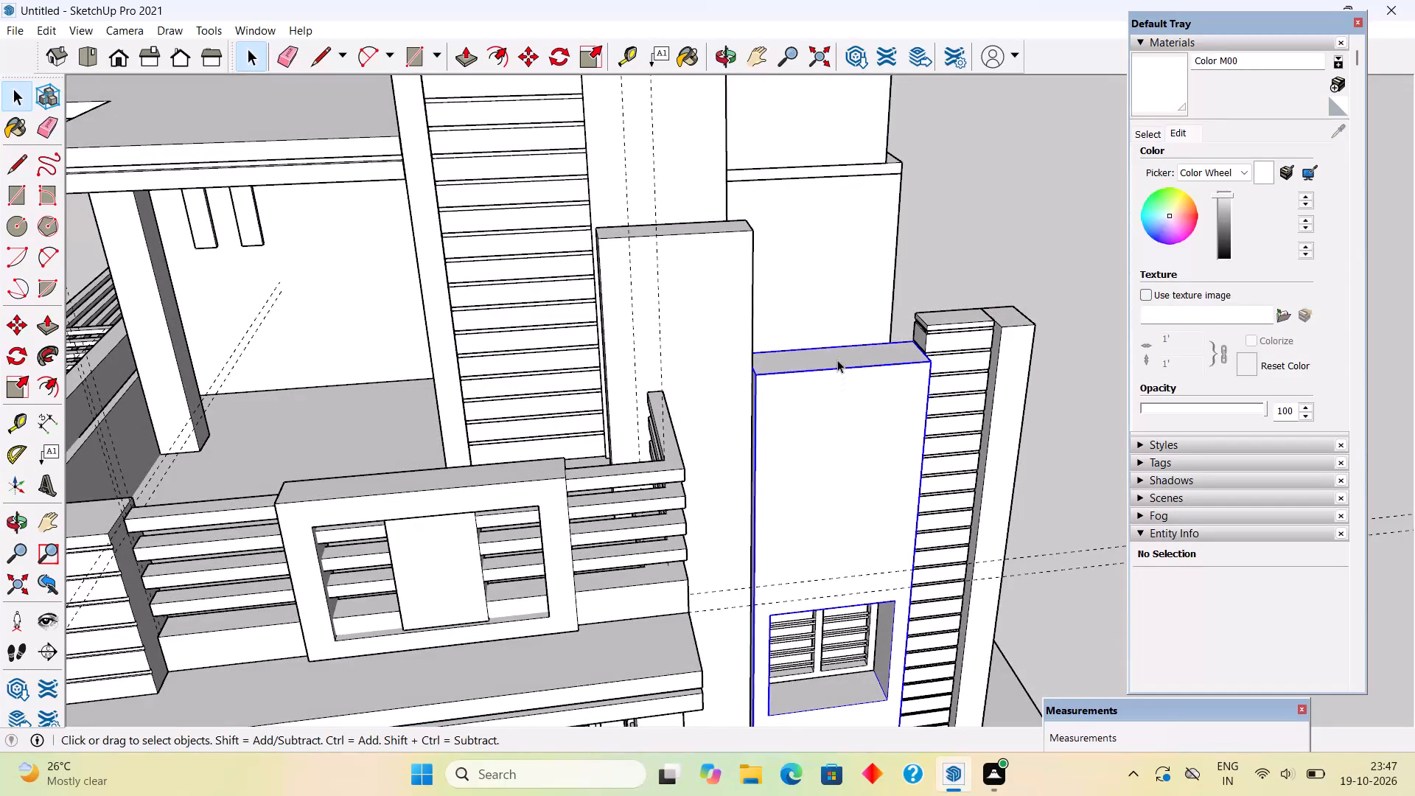
{"action": "double_click", "coordinate": [837, 360]}
{"action": "key", "text": "p"}
{"action": "left_click", "coordinate": [839, 350]}
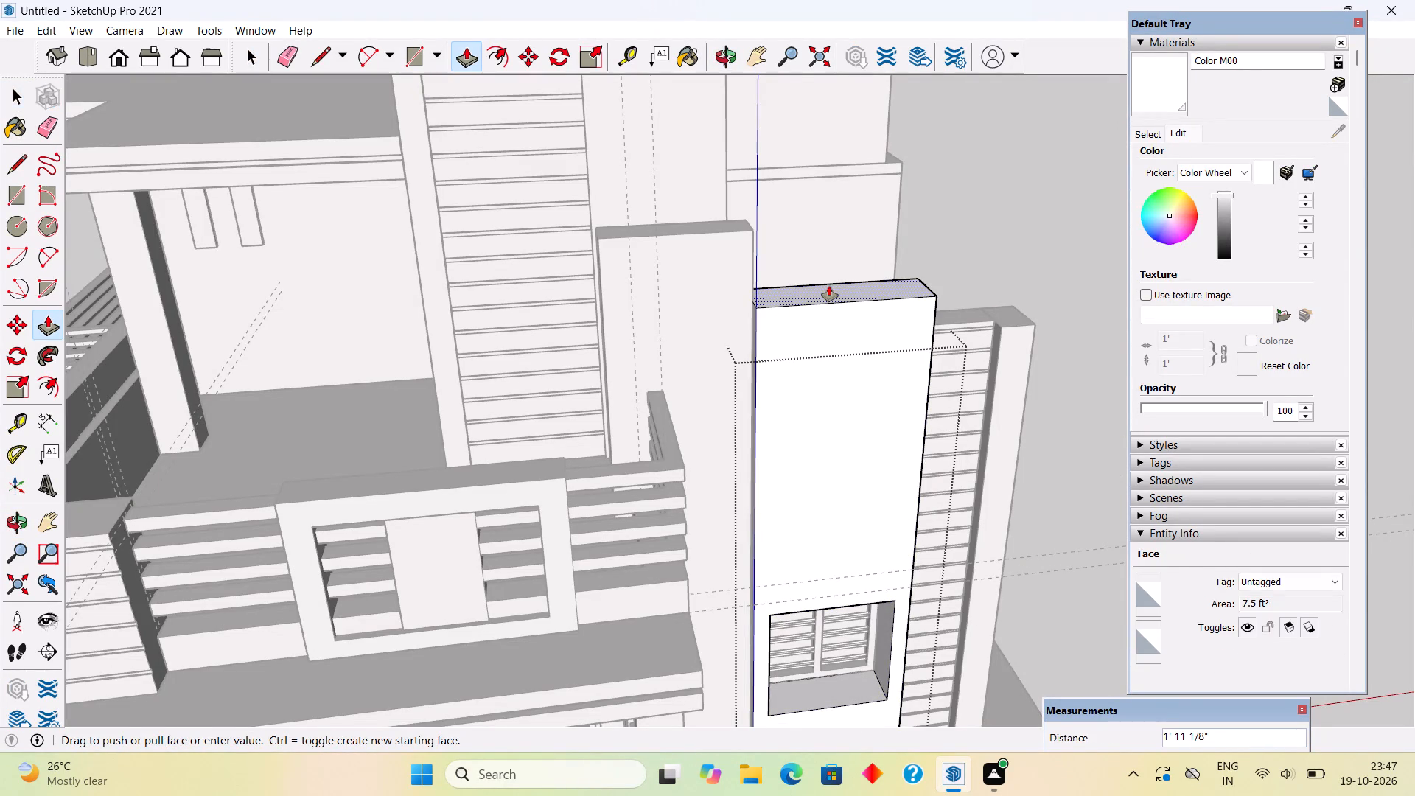
{"action": "left_click", "coordinate": [829, 302]}
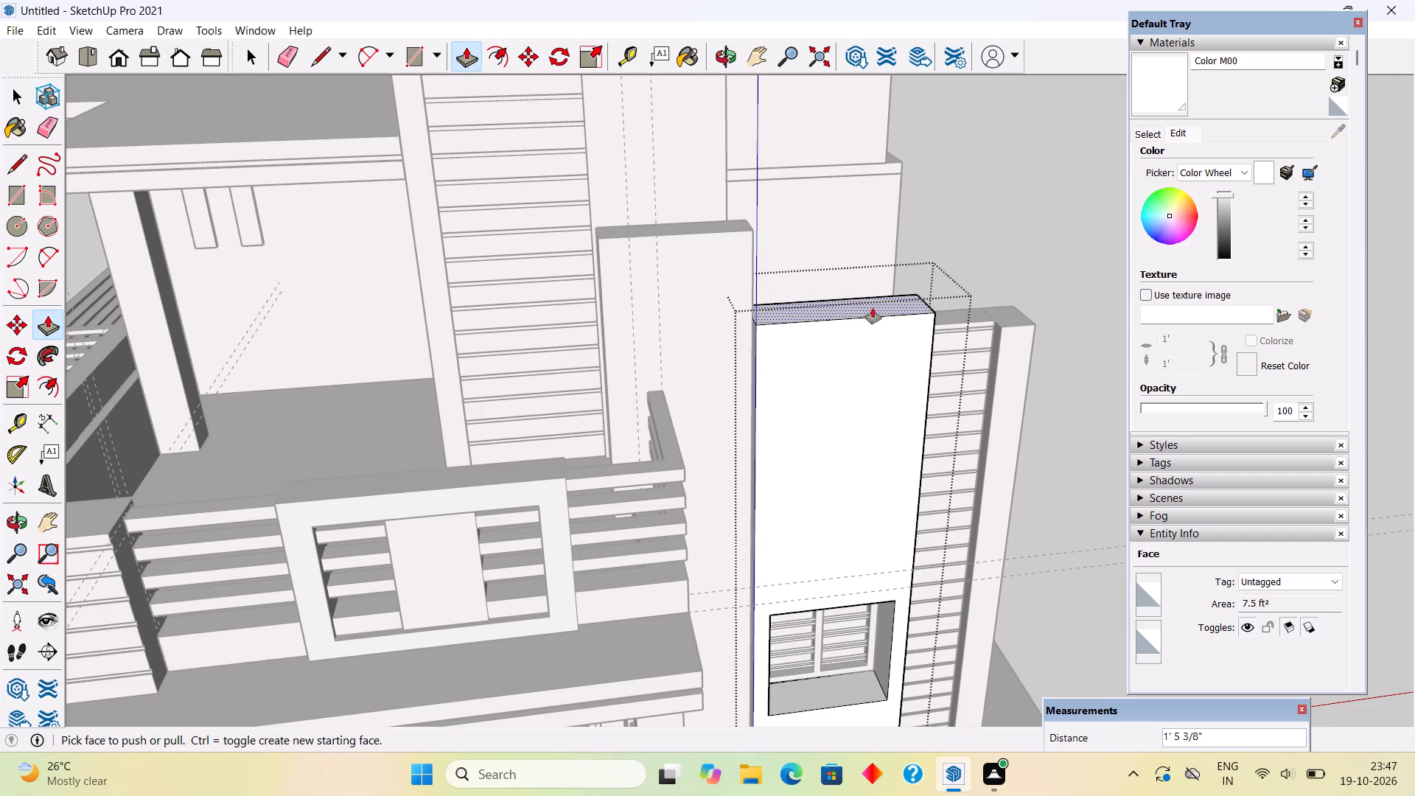
{"action": "key", "text": "space"}
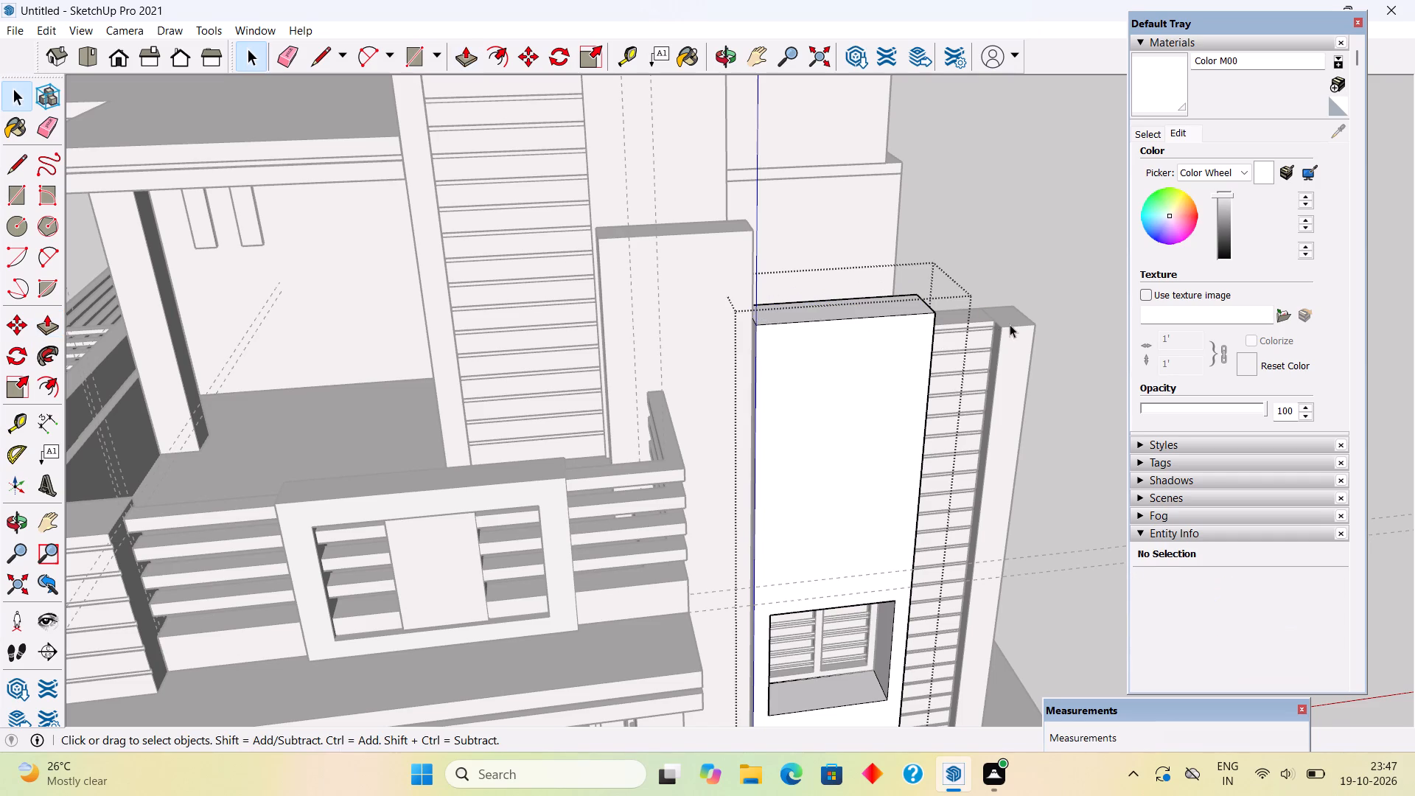
Inside the group of the plain column beside the horizontal-slat strip, raise the top face 3' to the tall wall slab's top level.
{"action": "double_click", "coordinate": [1012, 331]}
{"action": "left_click", "coordinate": [1012, 331]}
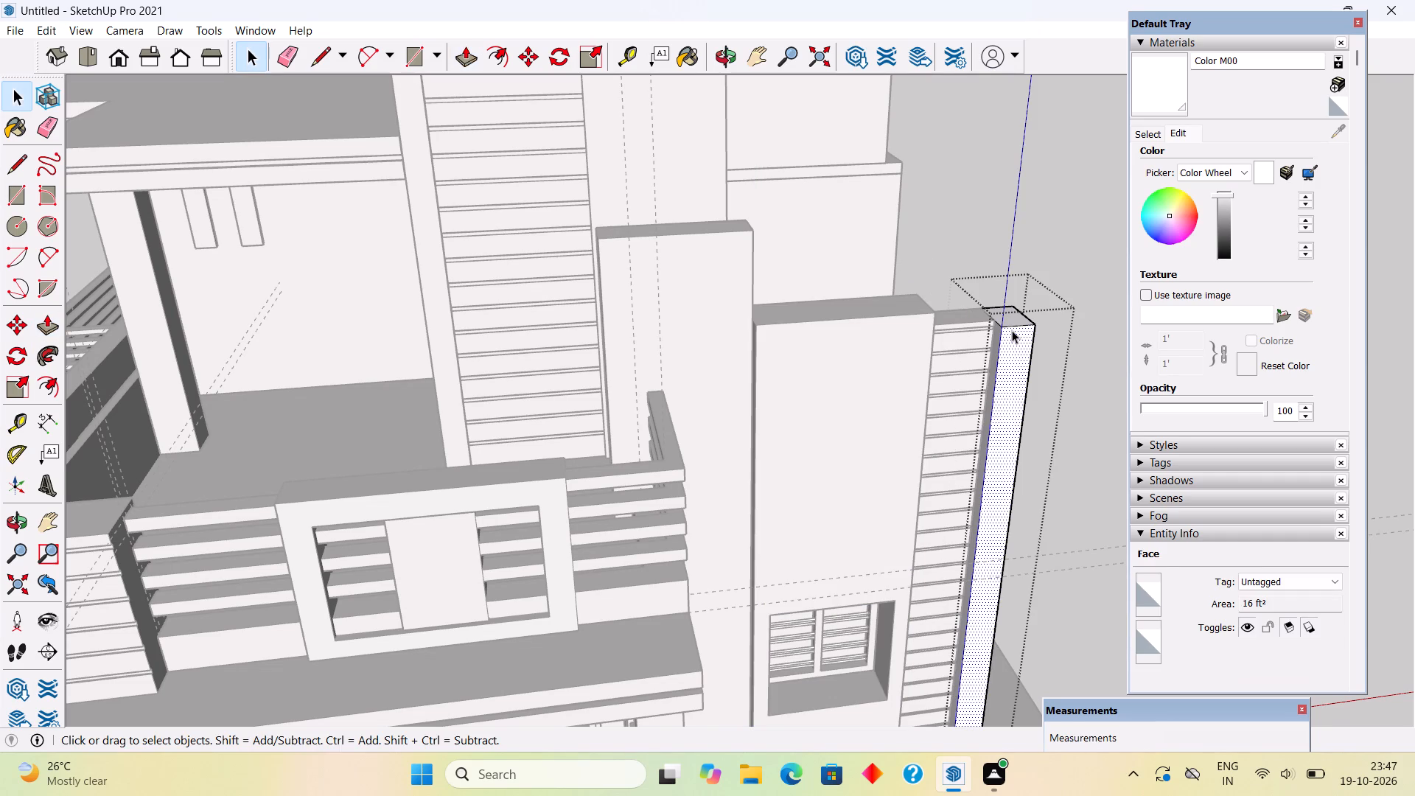
{"action": "key", "text": "p"}
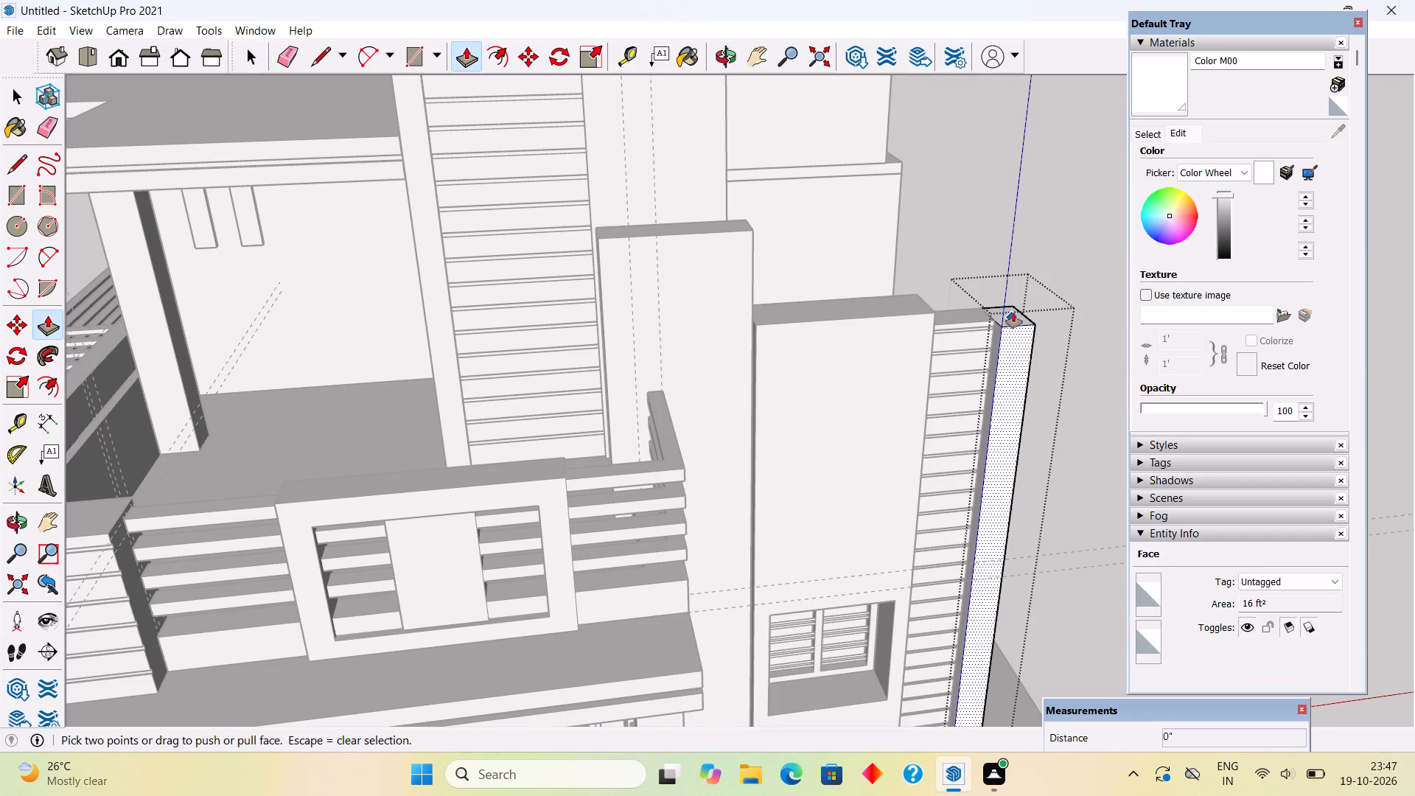
{"action": "key", "text": "space"}
{"action": "key", "text": "space"}
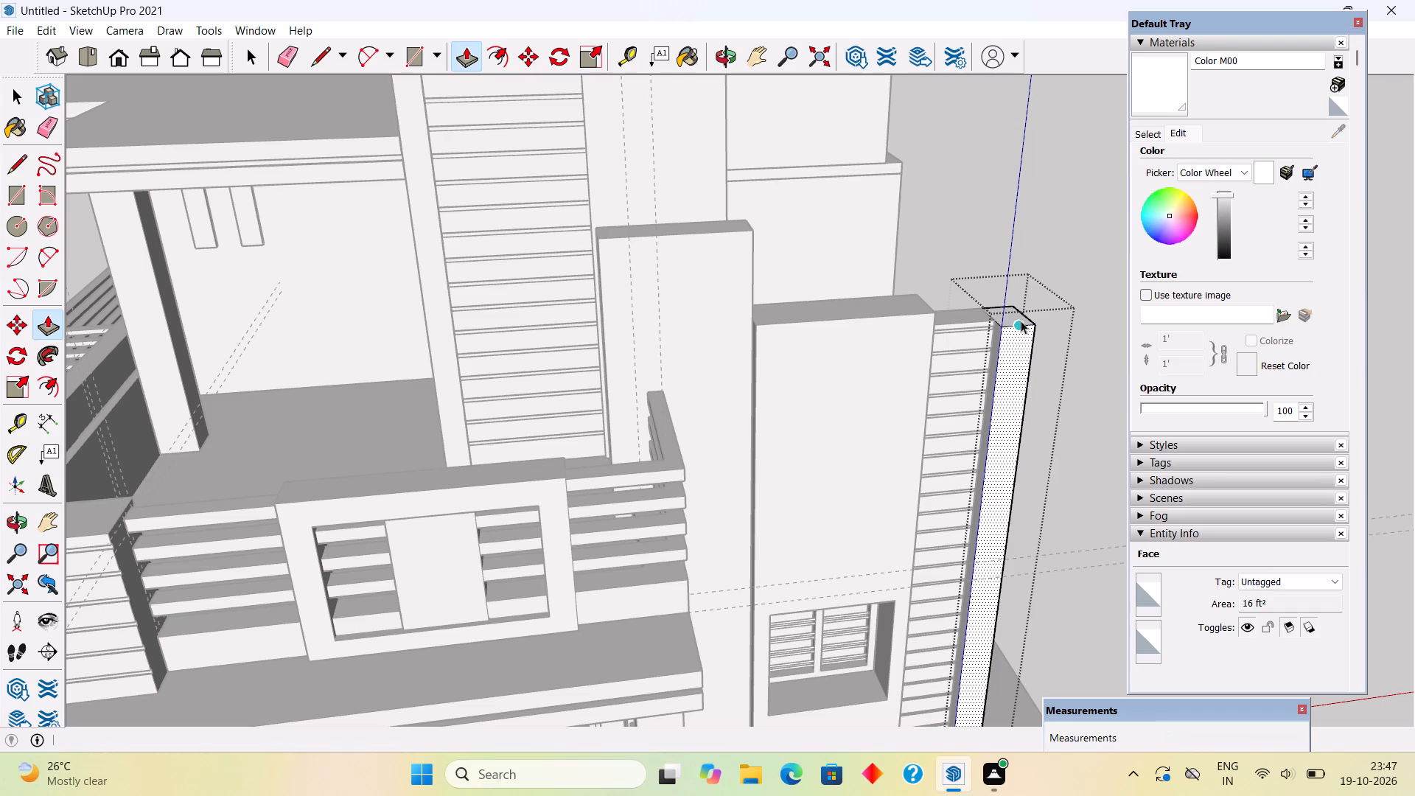
{"action": "left_click", "coordinate": [1021, 321]}
{"action": "key", "text": "p"}
{"action": "left_click", "coordinate": [1021, 321]}
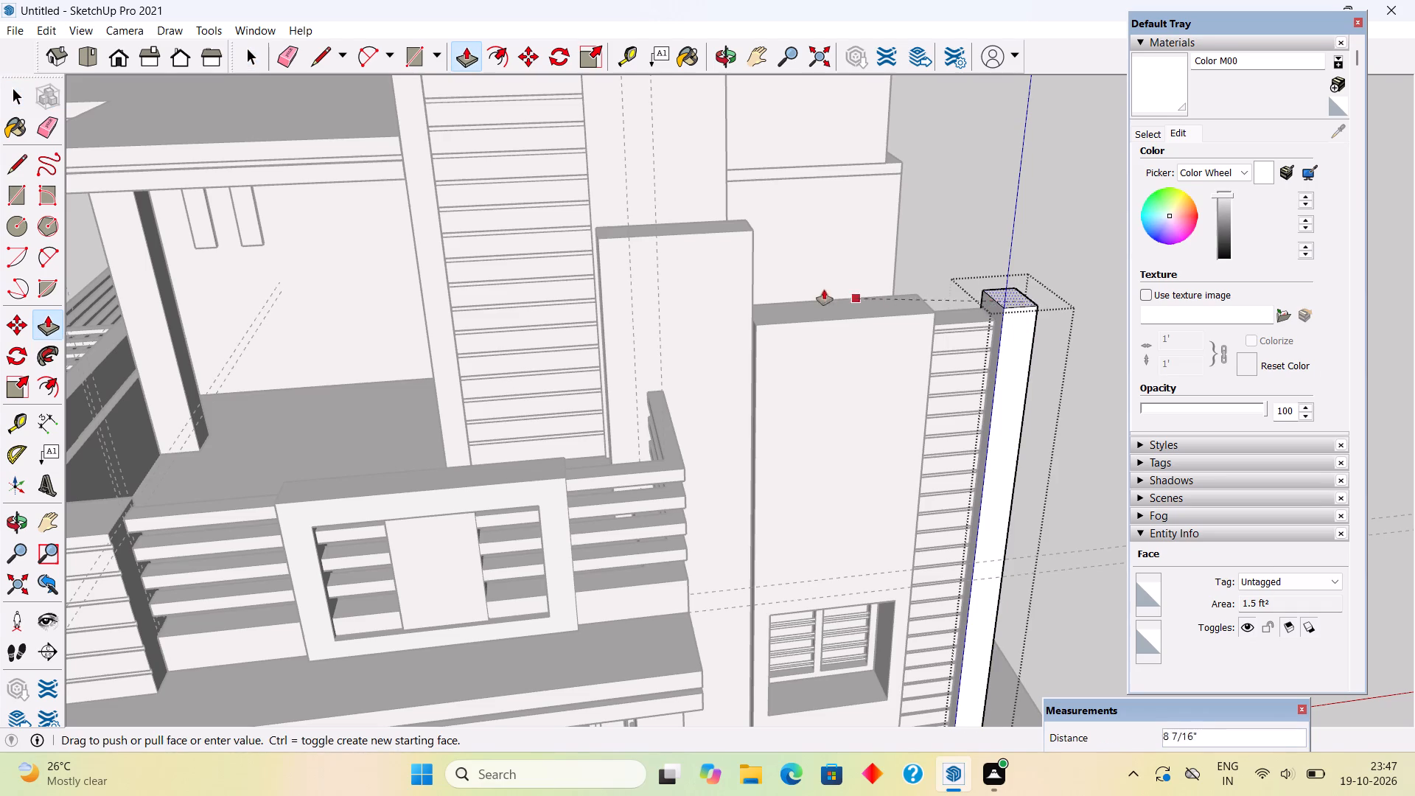
{"action": "left_click", "coordinate": [733, 226]}
Measure across the column's top, and extrude a new 1' block upward from that face, keeping the dividing edge.
{"action": "middle_click_drag", "start_coordinate": [741, 225], "coordinate": [430, 259]}
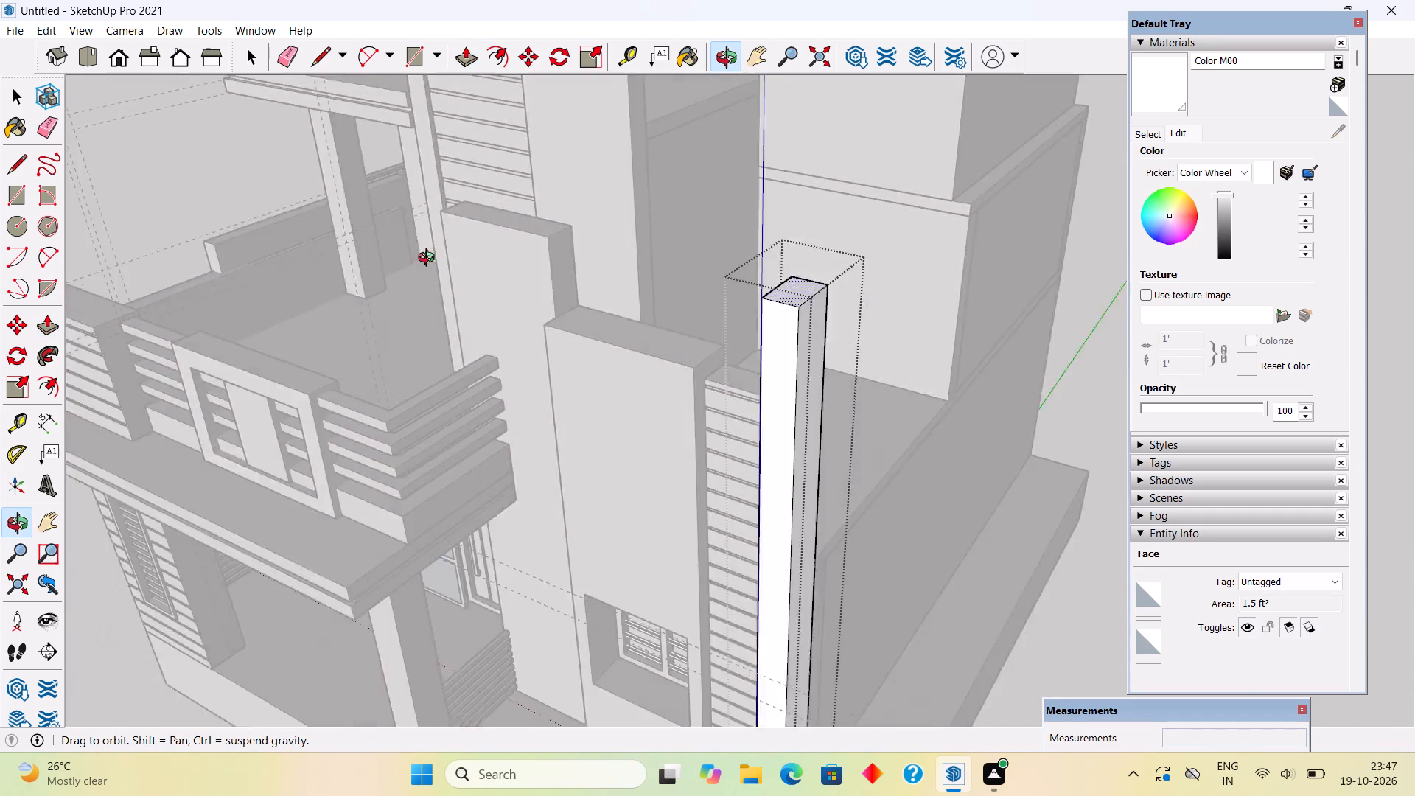
{"action": "middle_click_drag", "start_coordinate": [430, 259], "coordinate": [364, 269]}
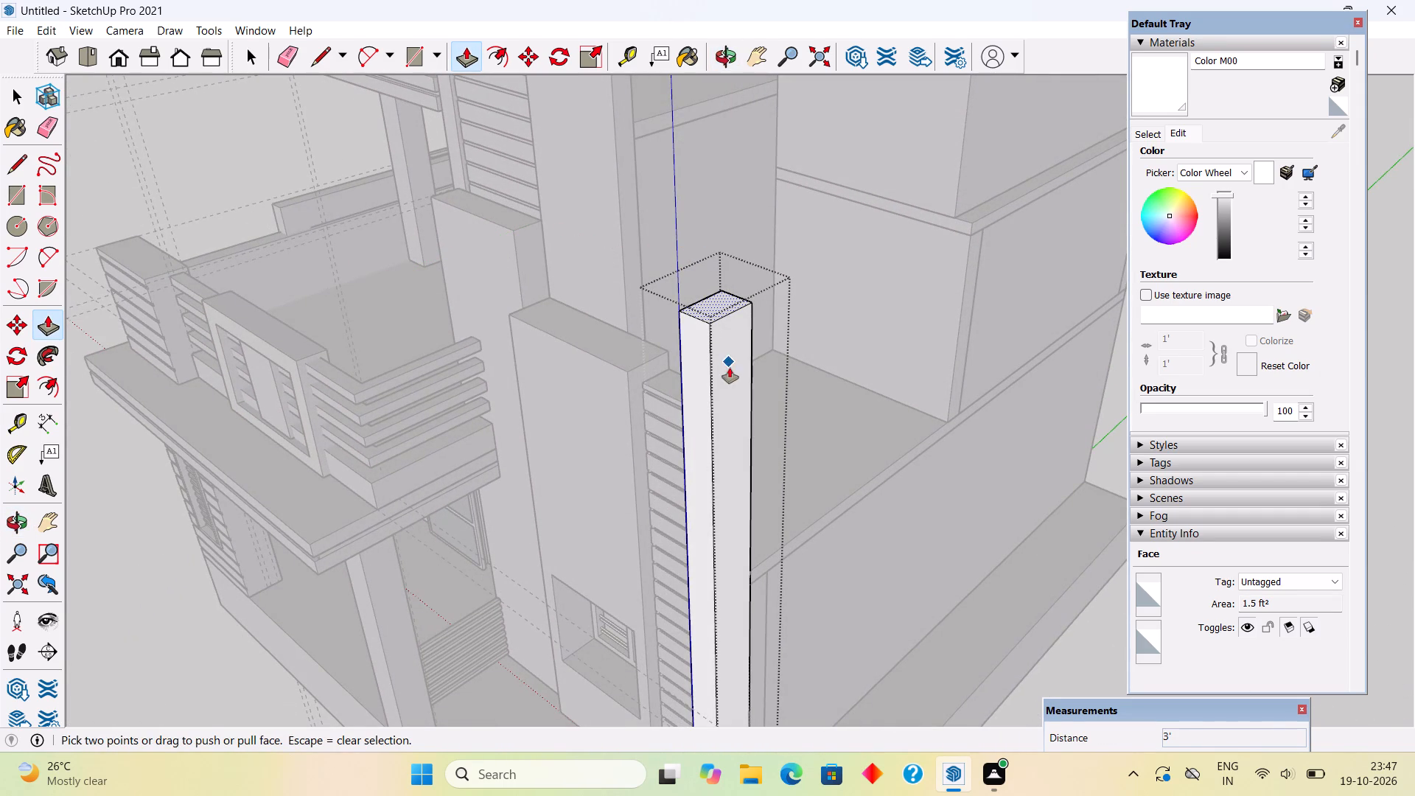
{"action": "scroll", "coordinate": [696, 382], "scroll_direction": "up", "scroll_amount": 3}
{"action": "scroll", "coordinate": [711, 376], "scroll_direction": "down", "scroll_amount": 2}
{"action": "scroll", "coordinate": [711, 376], "scroll_direction": "up", "scroll_amount": 5}
{"action": "middle_click_drag", "start_coordinate": [766, 381], "coordinate": [866, 413]}
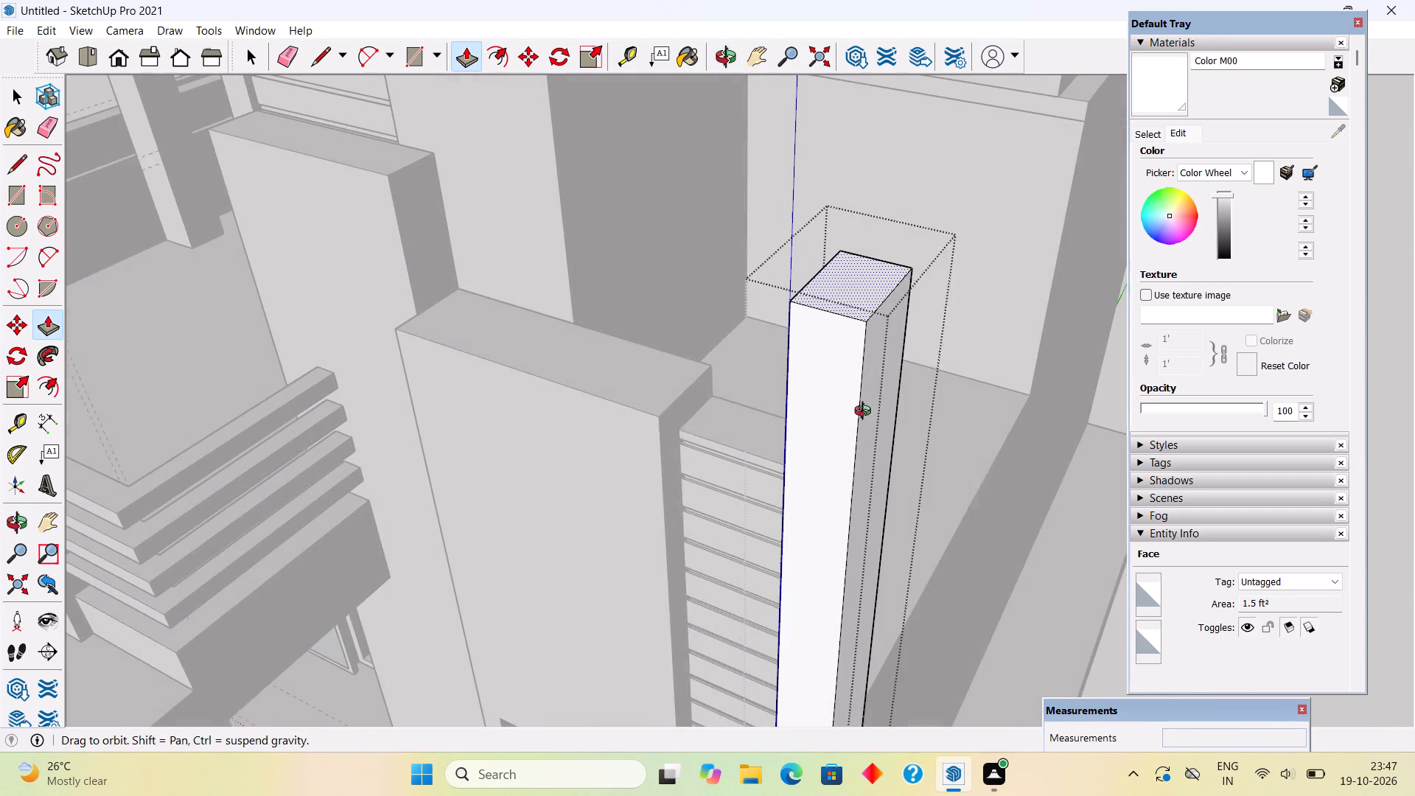
{"action": "middle_click_drag", "start_coordinate": [866, 413], "coordinate": [867, 413]}
{"action": "key", "text": "t"}
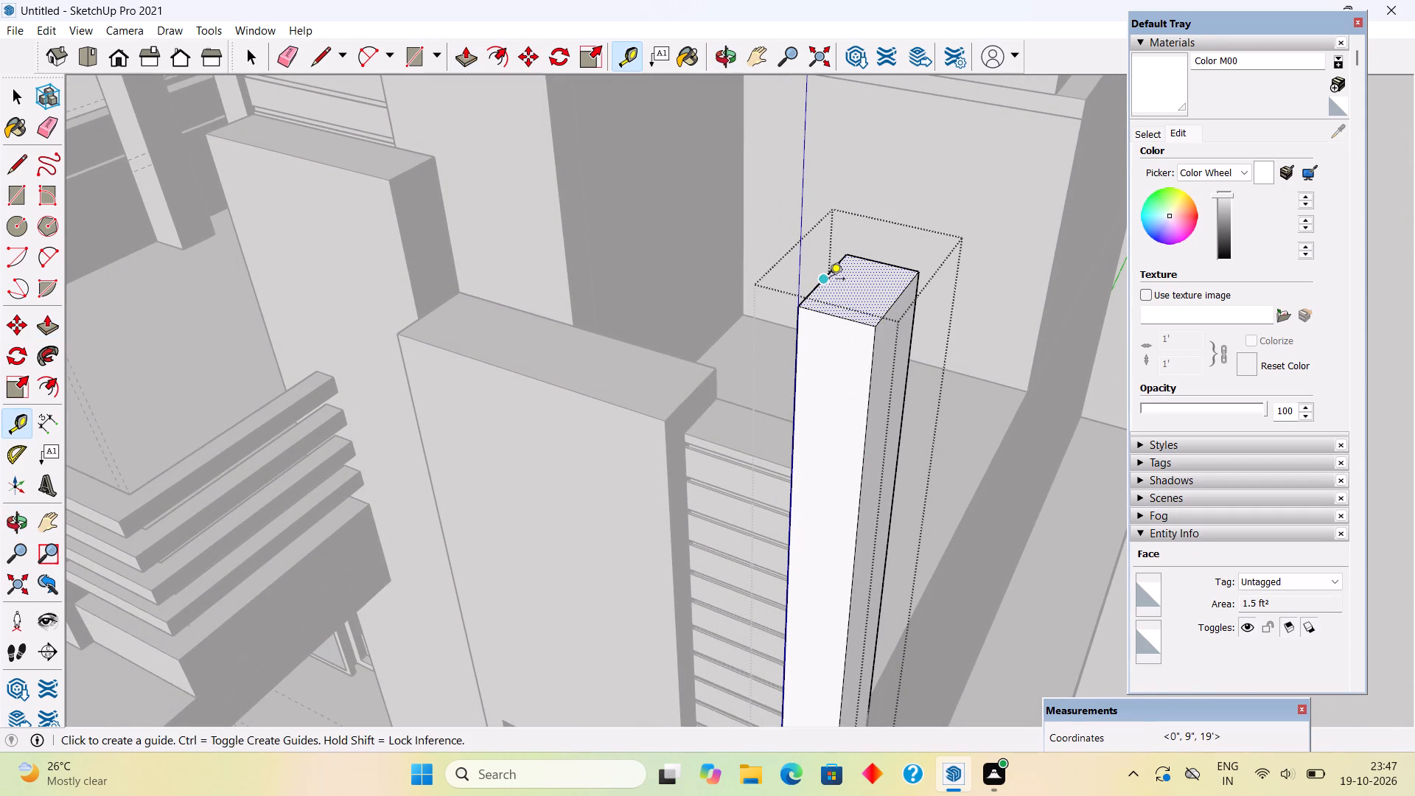
{"action": "left_click", "coordinate": [829, 280]}
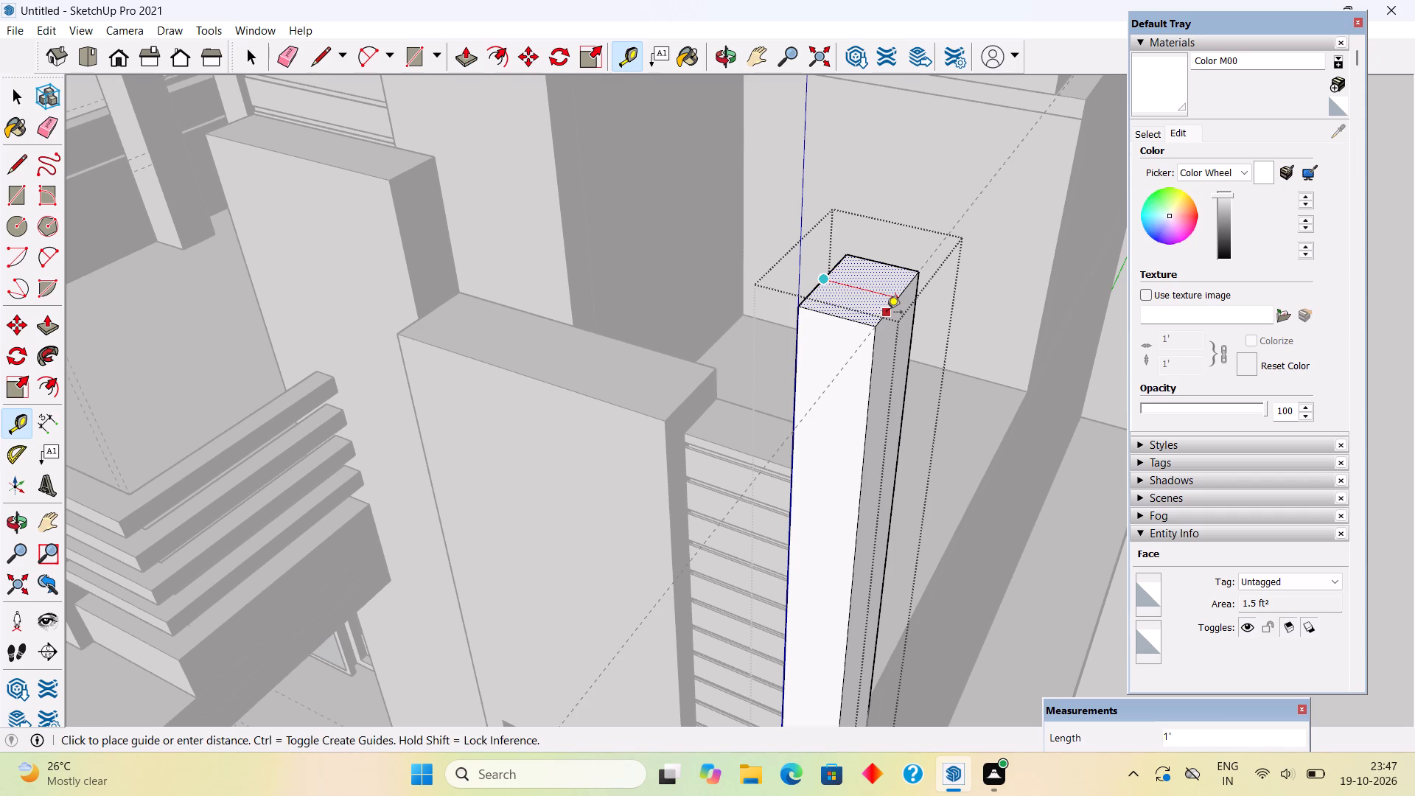
{"action": "key", "text": "space"}
{"action": "key", "text": "p"}
{"action": "left_click", "coordinate": [875, 292]}
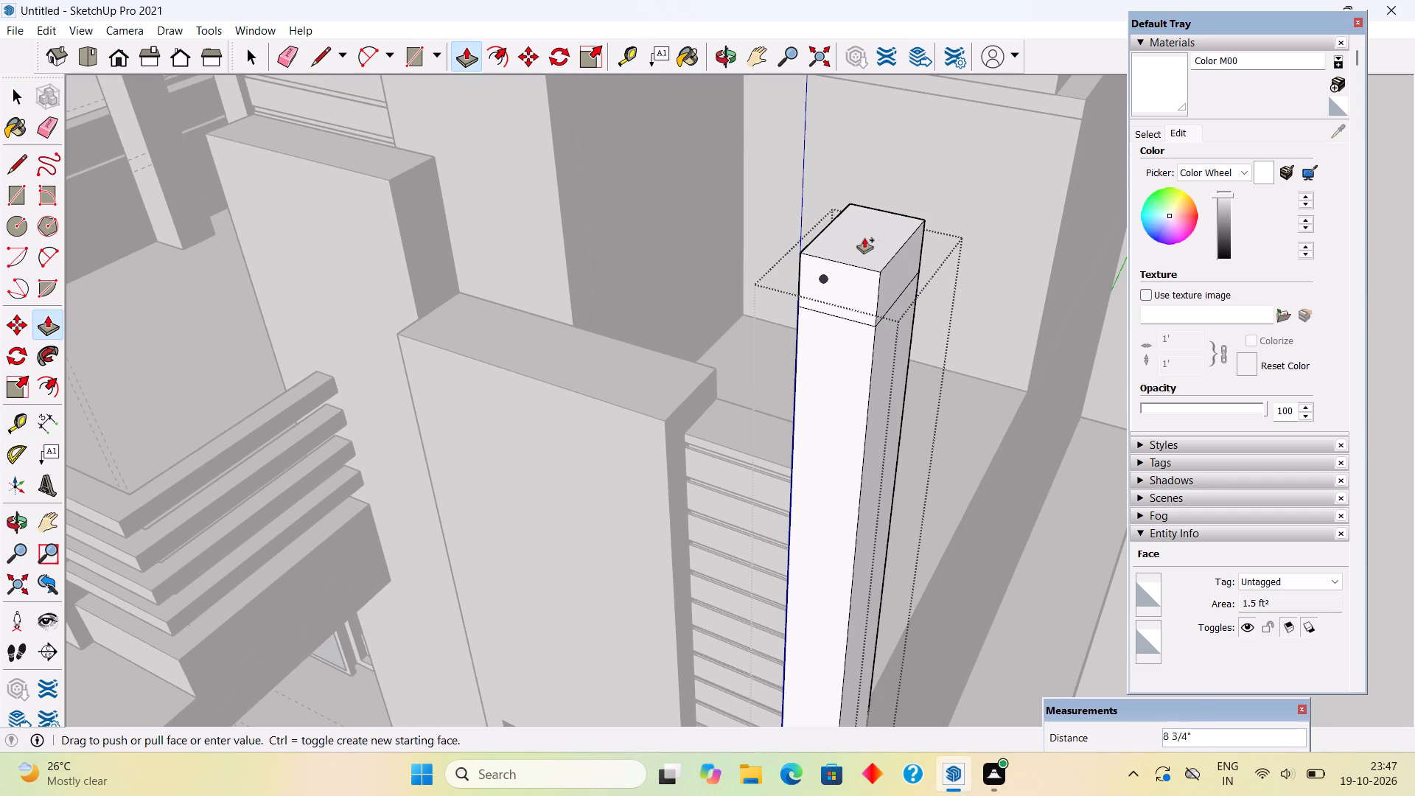
{"action": "type", "text": "1'"}
{"action": "key", "text": "Return"}
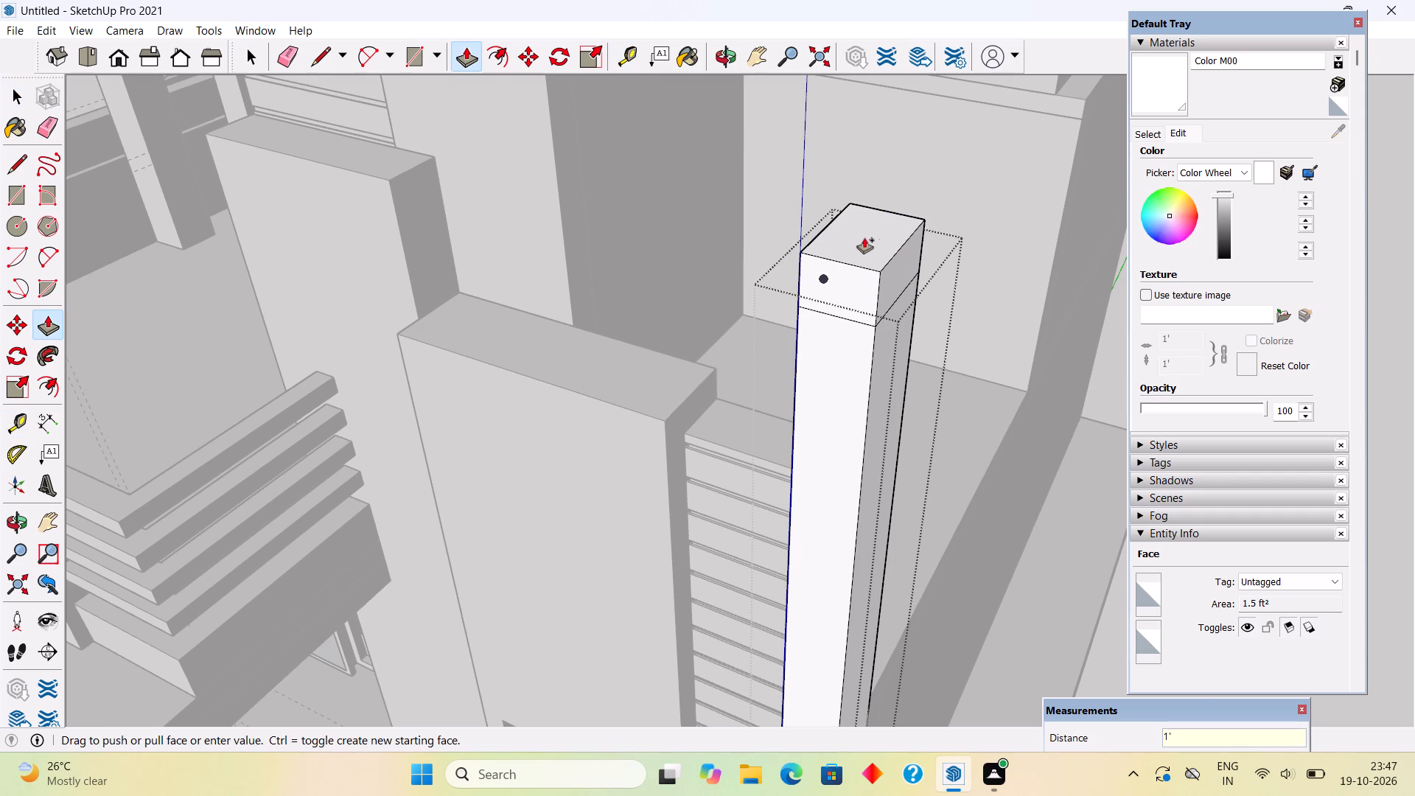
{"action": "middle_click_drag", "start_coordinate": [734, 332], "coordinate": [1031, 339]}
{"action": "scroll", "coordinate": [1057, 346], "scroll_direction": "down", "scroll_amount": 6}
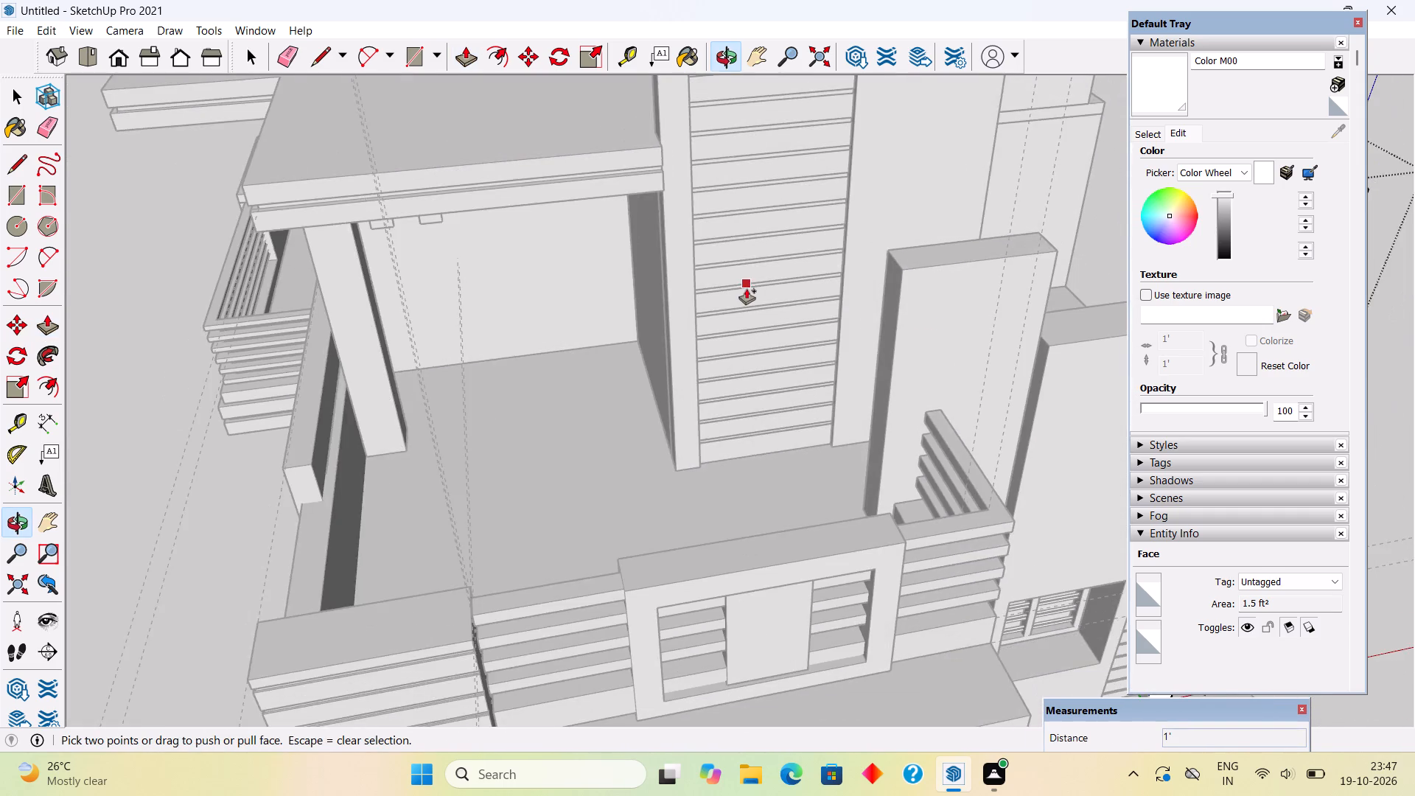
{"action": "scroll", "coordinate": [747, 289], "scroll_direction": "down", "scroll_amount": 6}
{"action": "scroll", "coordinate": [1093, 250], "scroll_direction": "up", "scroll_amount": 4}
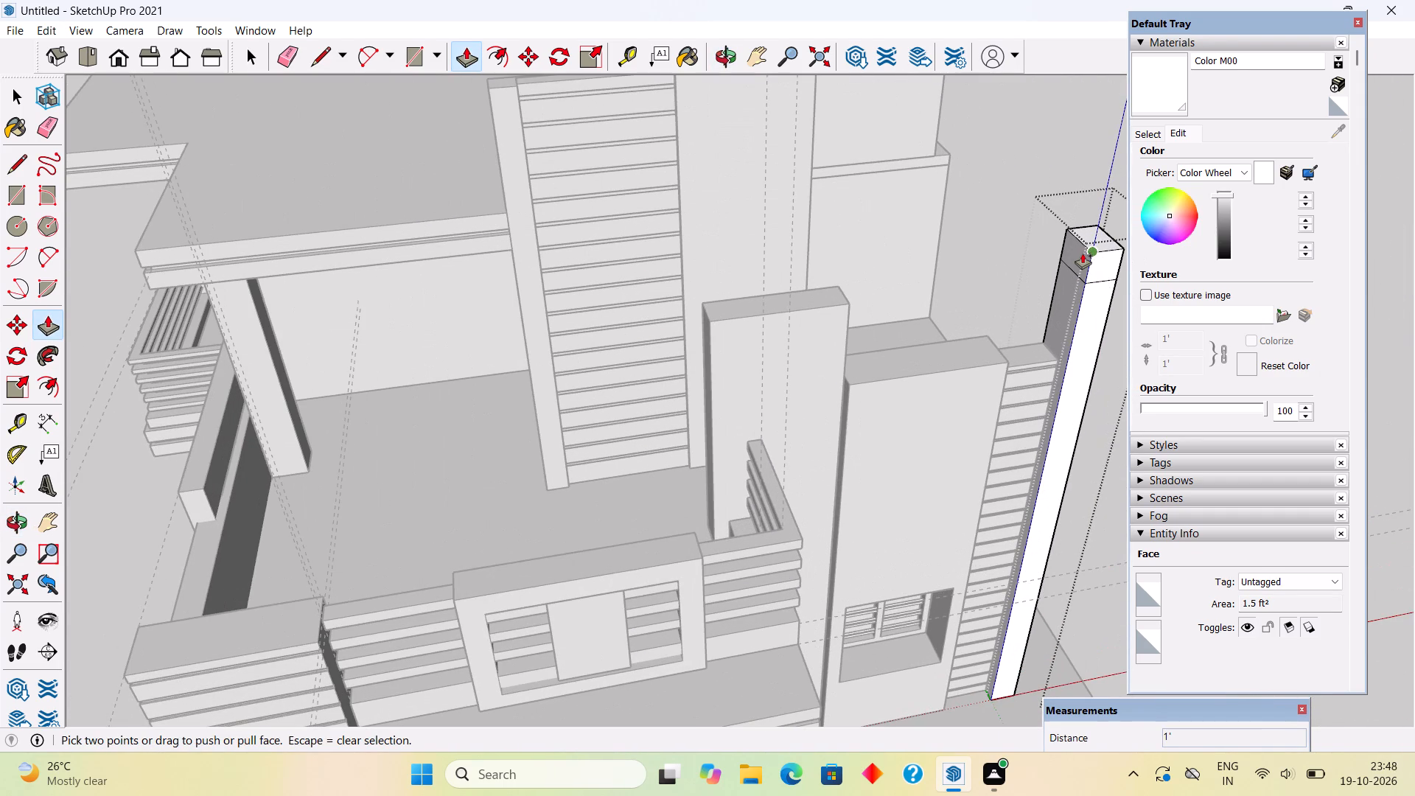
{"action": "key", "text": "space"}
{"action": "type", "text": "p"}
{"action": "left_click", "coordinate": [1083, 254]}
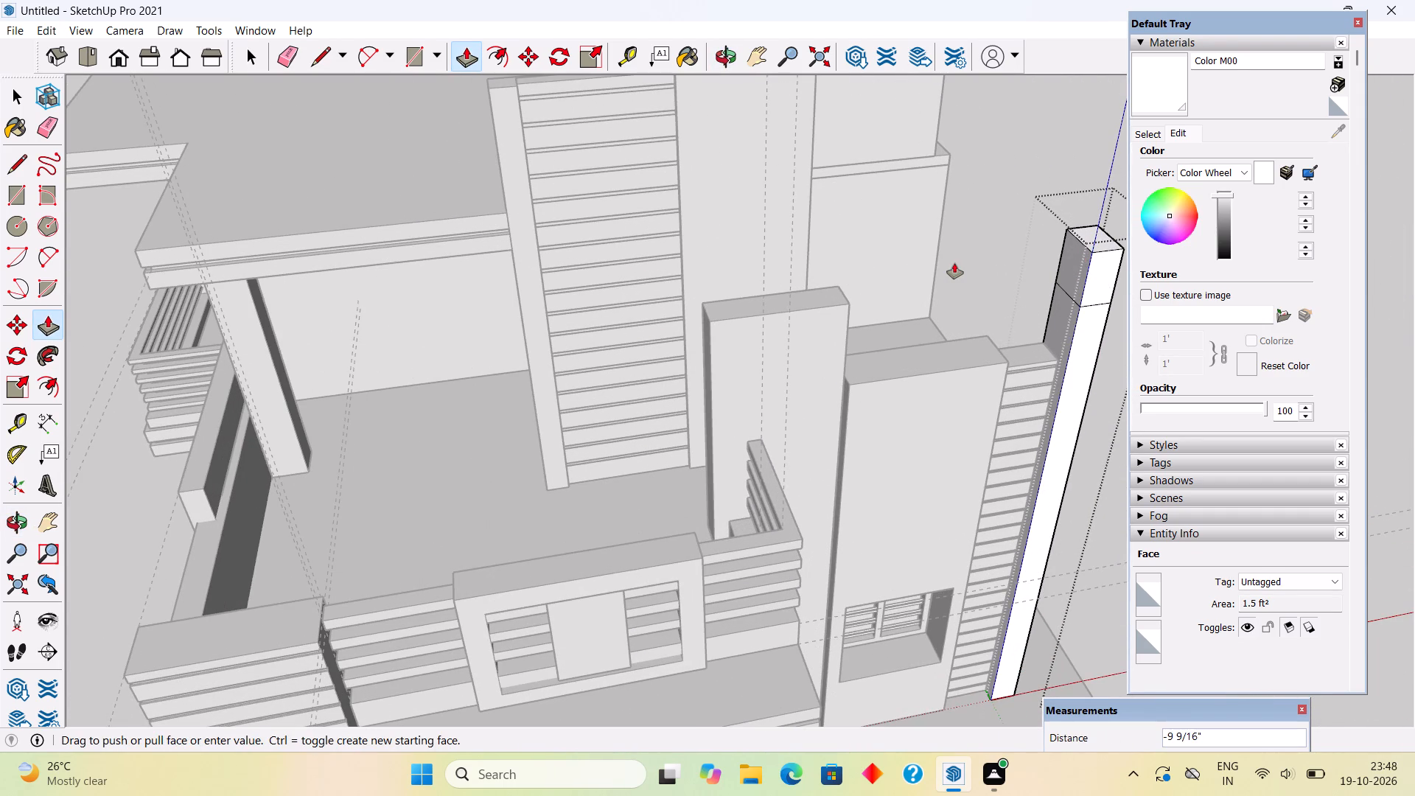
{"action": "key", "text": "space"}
Extrude the column-top block's inner face 11' across to the tall wall slab's far edge, extend it 6" more, and leave the group.
{"action": "left_click", "coordinate": [1069, 251]}
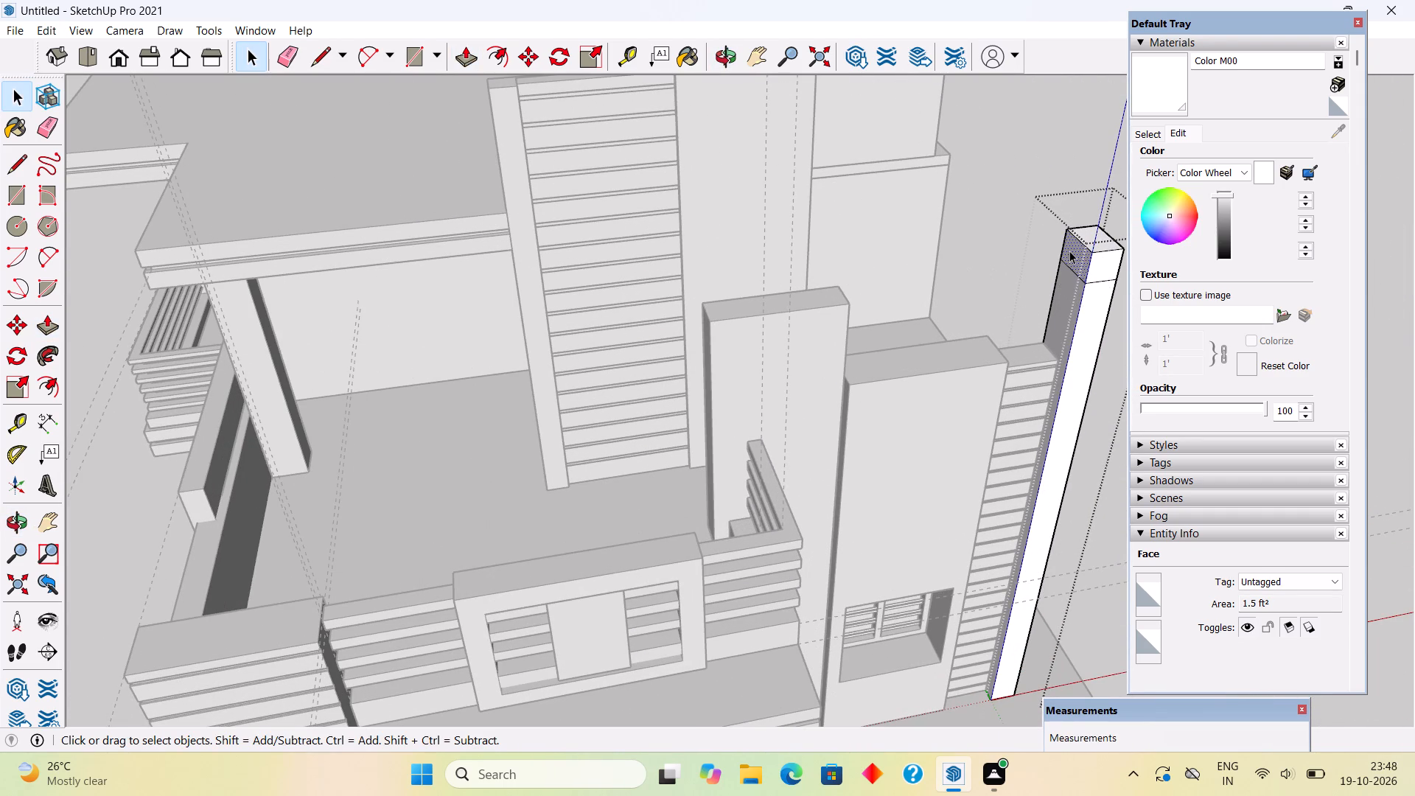
{"action": "key", "text": "p"}
{"action": "left_click", "coordinate": [1069, 251]}
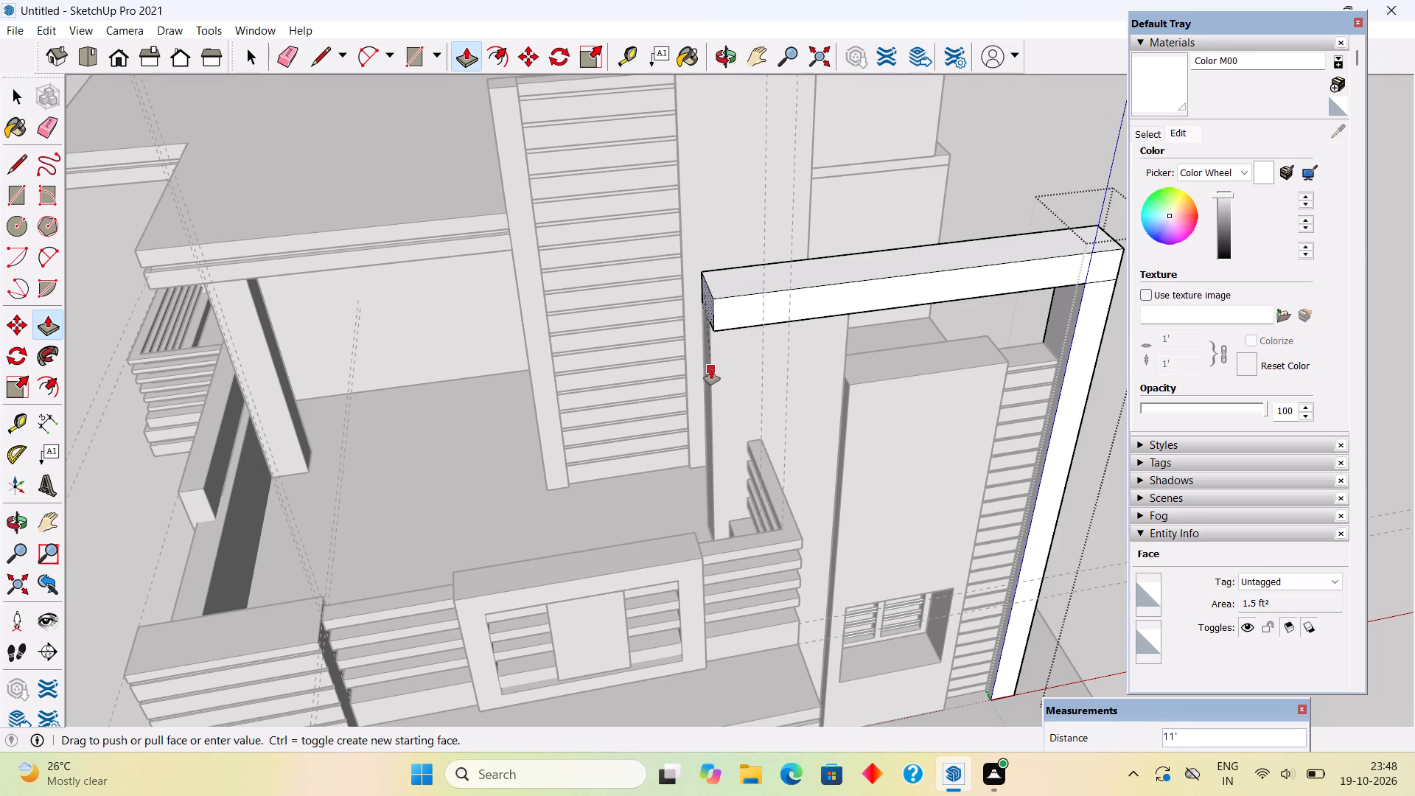
{"action": "left_click", "coordinate": [711, 369]}
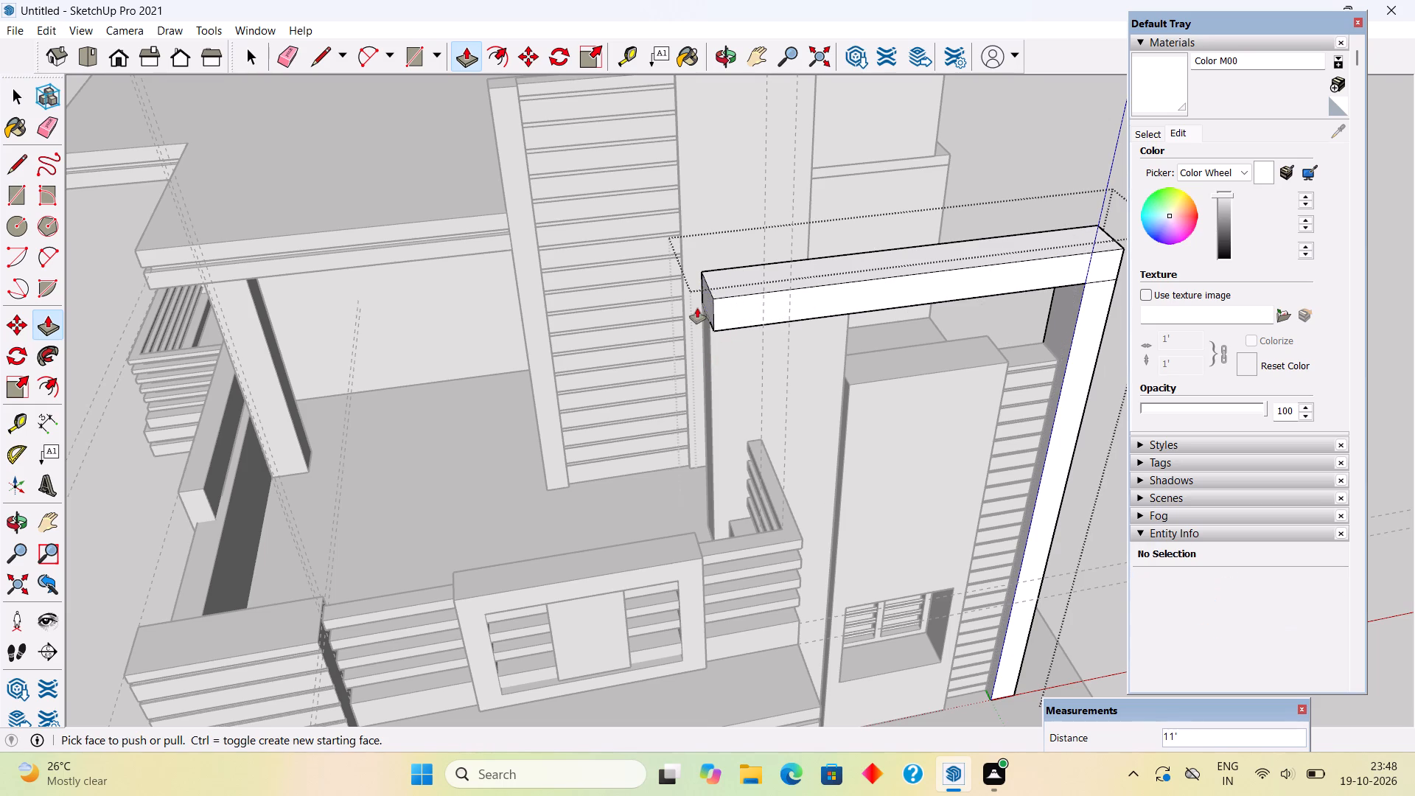
{"action": "left_click", "coordinate": [712, 307]}
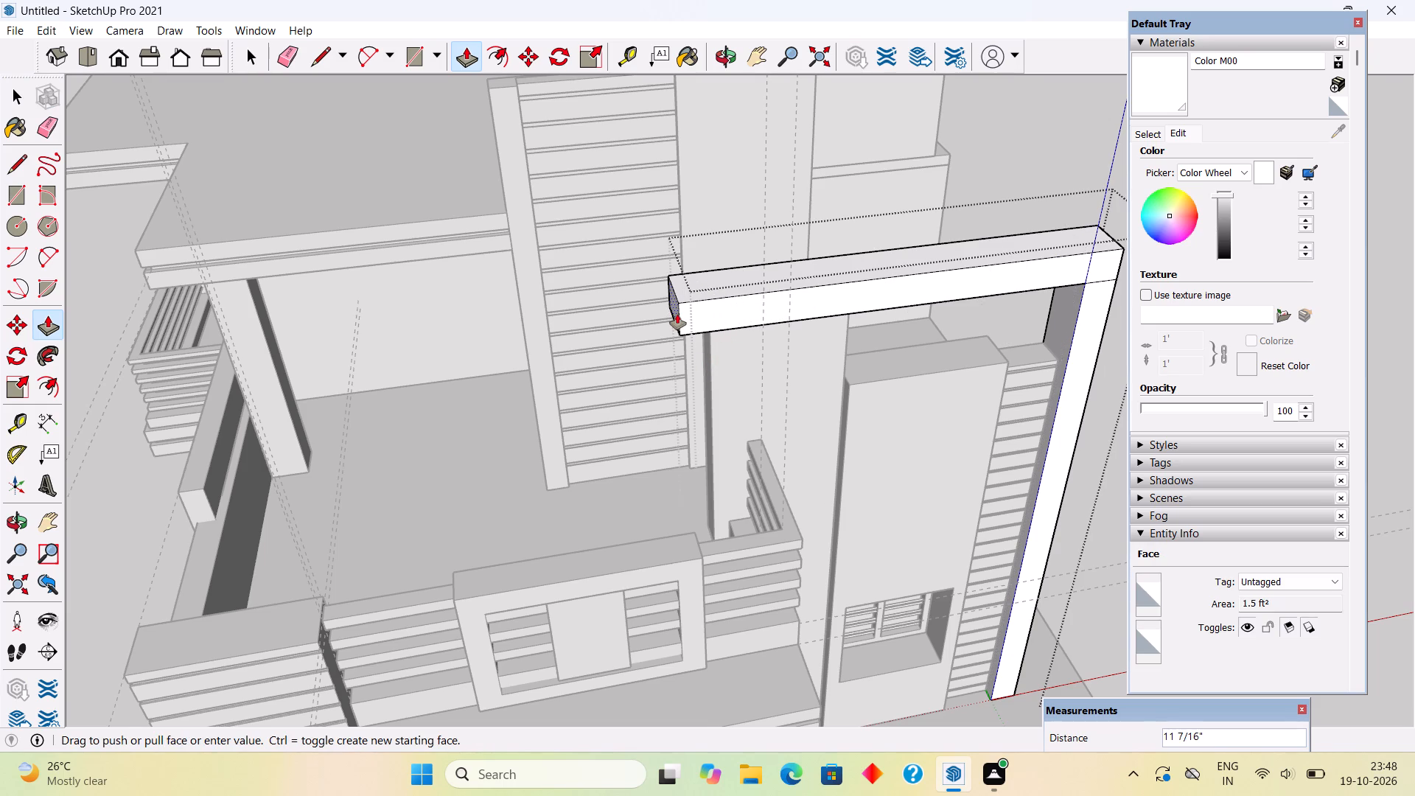
{"action": "type", "text": "6\""}
{"action": "key", "text": "Return"}
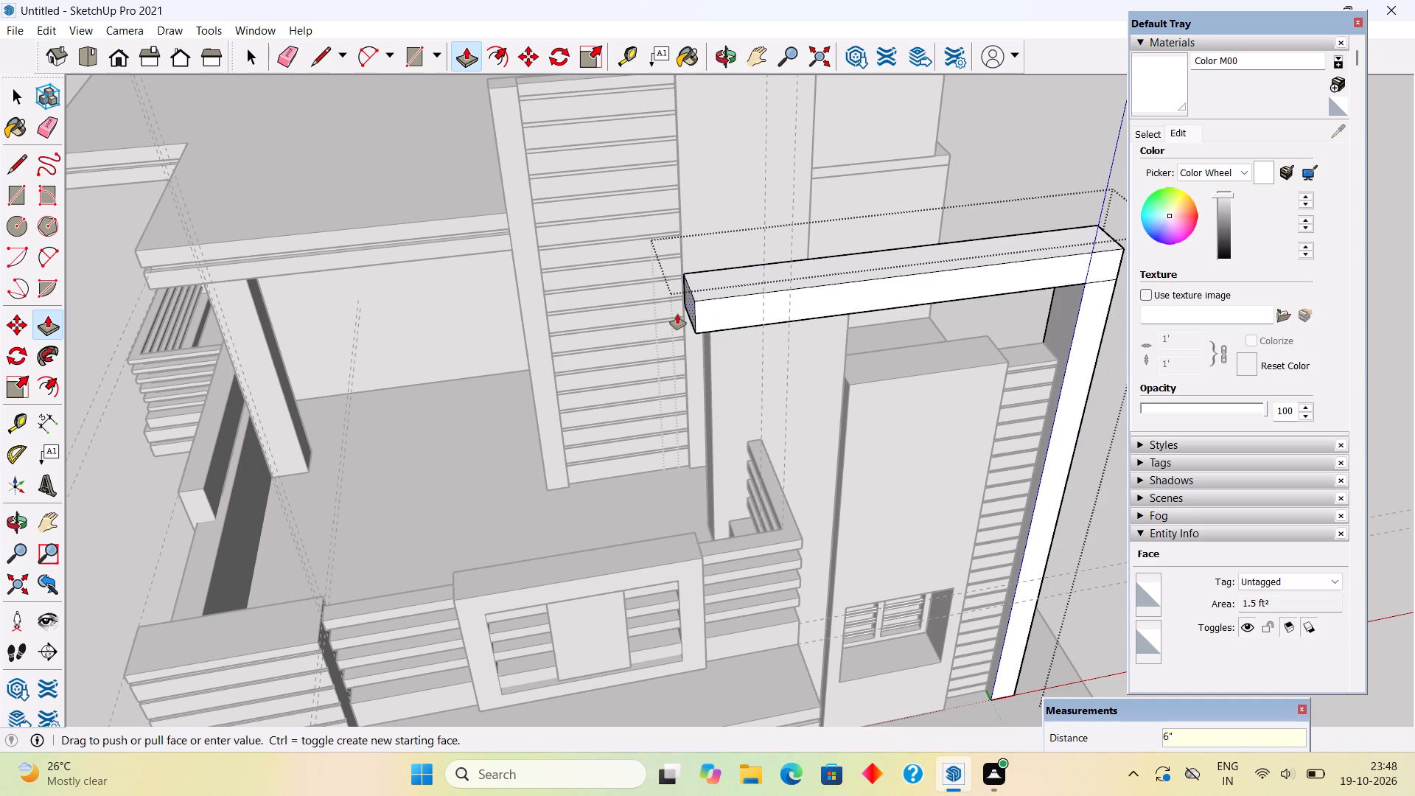
{"action": "key", "text": "space"}
{"action": "left_click", "coordinate": [1063, 128]}
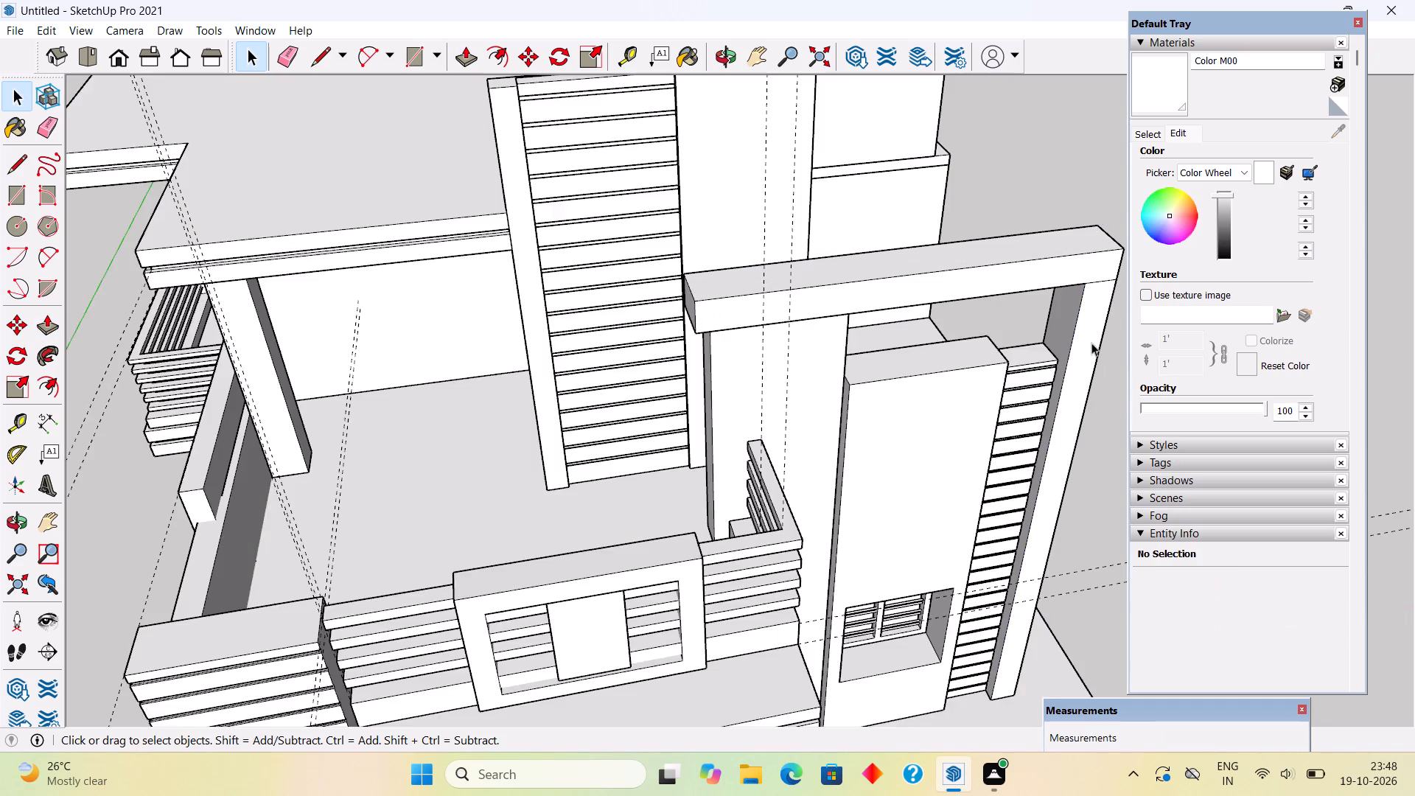
Inside the horizontal-slat strip's group, raise the top face 3' to the underside of the new beam, and leave the group.
{"action": "middle_click_drag", "start_coordinate": [1066, 348], "coordinate": [831, 242]}
{"action": "scroll", "coordinate": [827, 298], "scroll_direction": "up", "scroll_amount": 4}
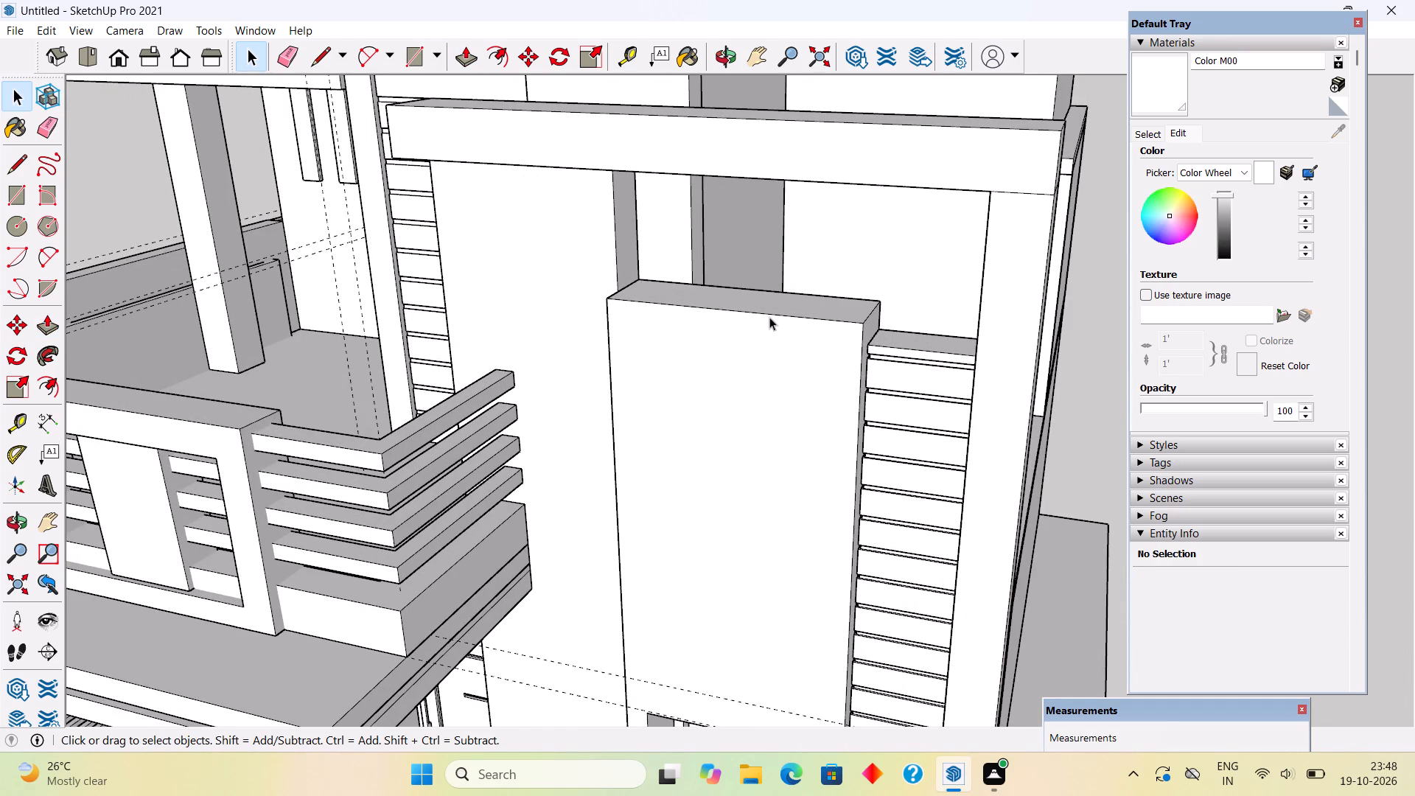
{"action": "middle_click_drag", "start_coordinate": [761, 352], "coordinate": [748, 453]}
{"action": "scroll", "coordinate": [744, 503], "scroll_direction": "up", "scroll_amount": 1}
{"action": "double_click", "coordinate": [942, 501]}
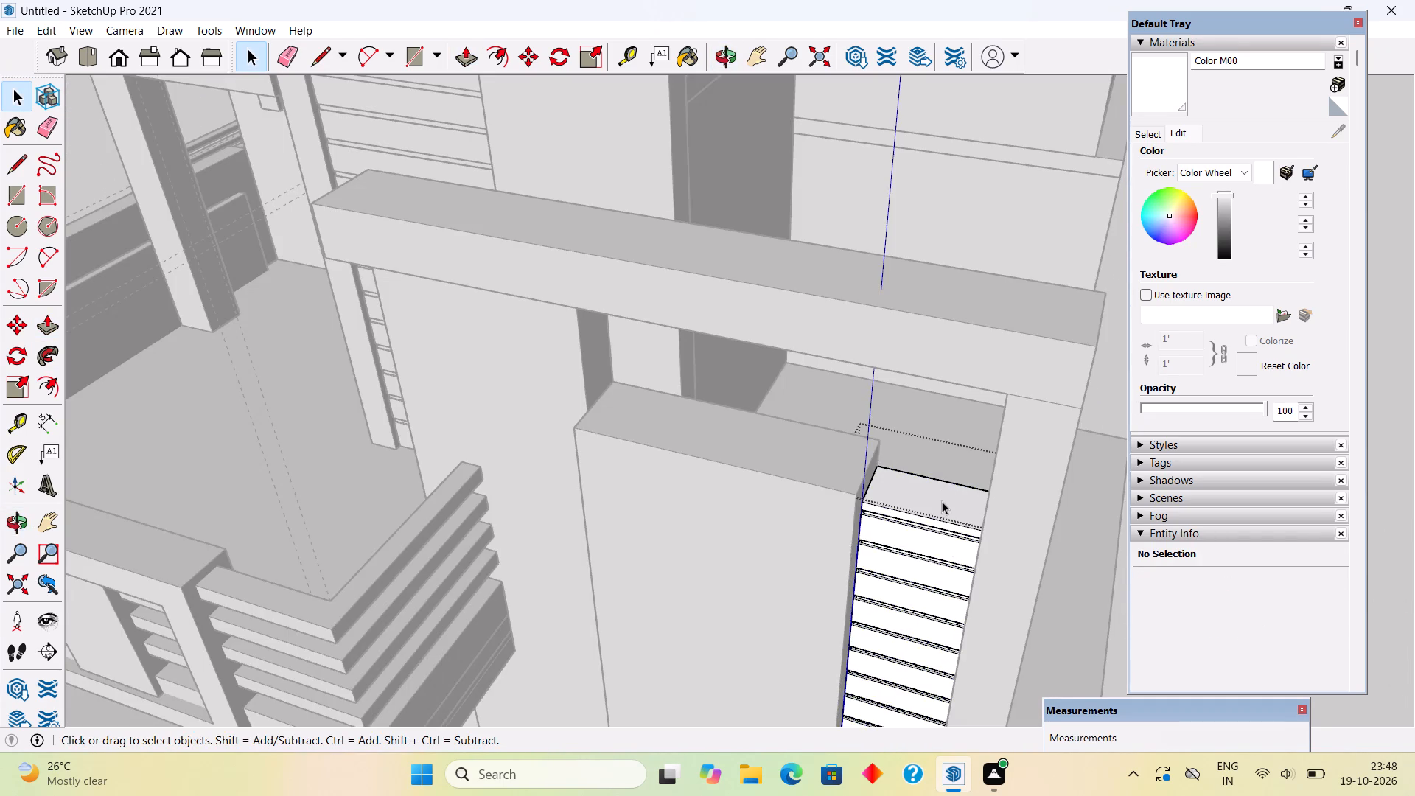
{"action": "left_click", "coordinate": [942, 501]}
{"action": "key", "text": "p"}
{"action": "left_click", "coordinate": [942, 501]}
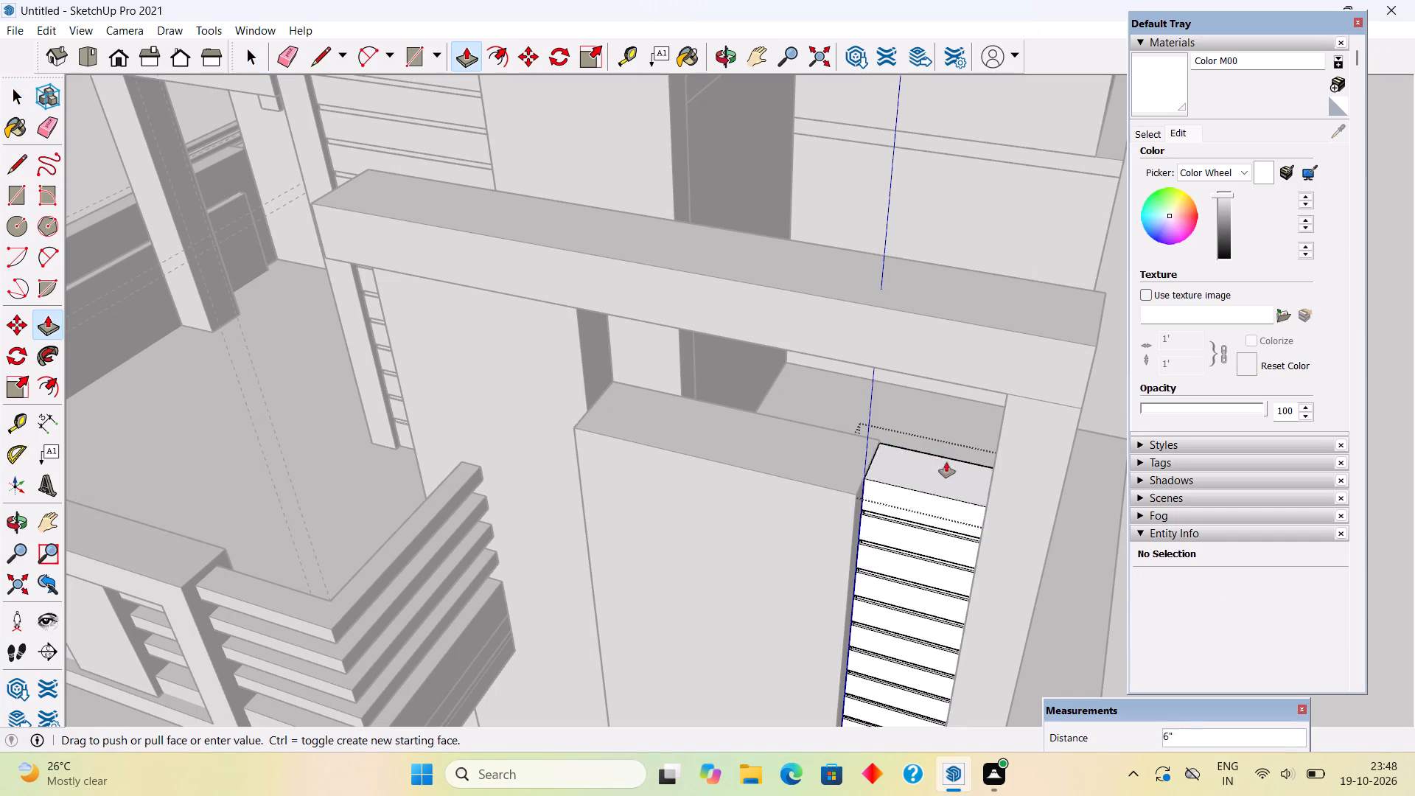
{"action": "left_click", "coordinate": [972, 383]}
{"action": "middle_click_drag", "start_coordinate": [1010, 396], "coordinate": [1148, 248]}
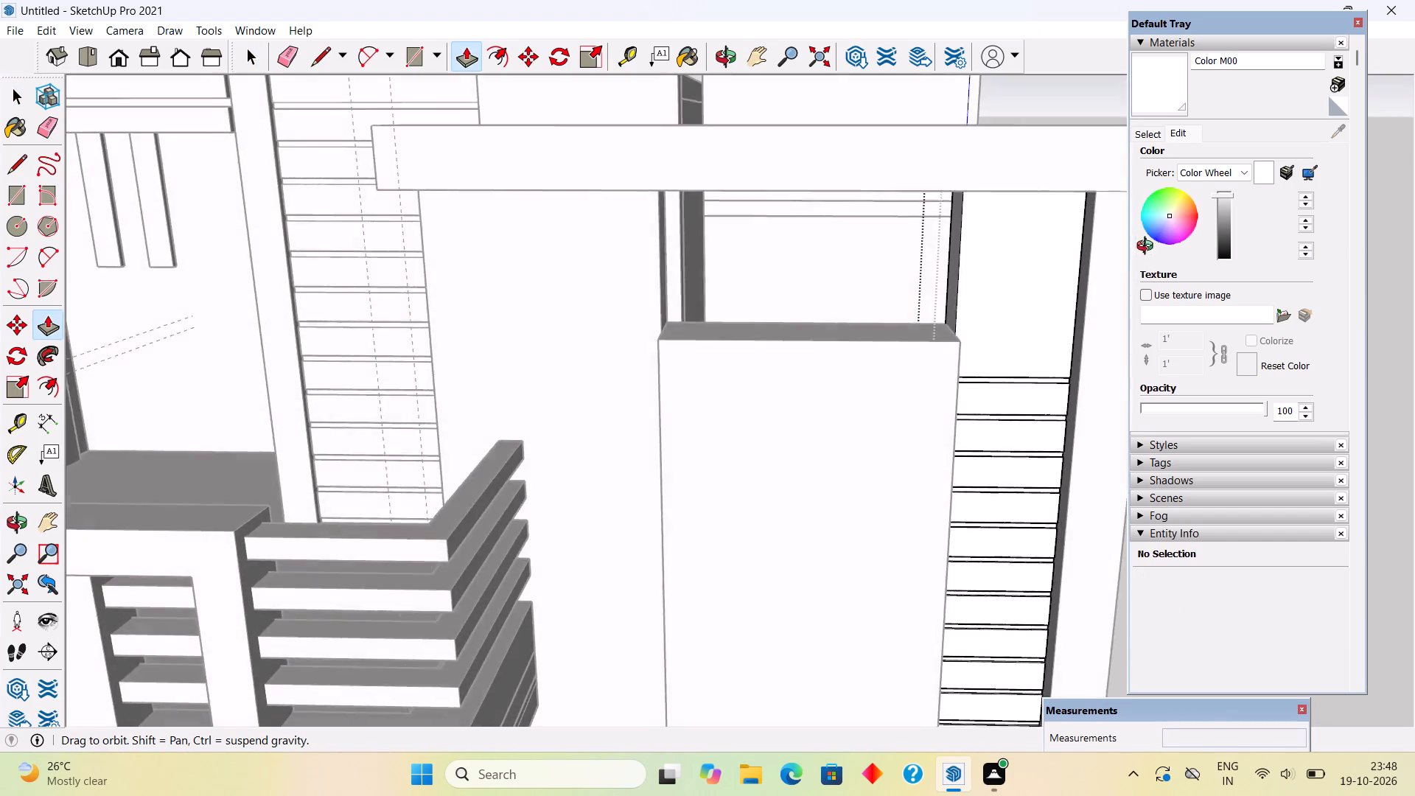
{"action": "middle_click_drag", "start_coordinate": [1148, 248], "coordinate": [1041, 131]}
{"action": "scroll", "coordinate": [1075, 144], "scroll_direction": "down", "scroll_amount": 3}
{"action": "scroll", "coordinate": [918, 344], "scroll_direction": "down", "scroll_amount": 4}
{"action": "scroll", "coordinate": [812, 450], "scroll_direction": "down", "scroll_amount": 6}
{"action": "middle_click_drag", "start_coordinate": [512, 576], "coordinate": [733, 596]}
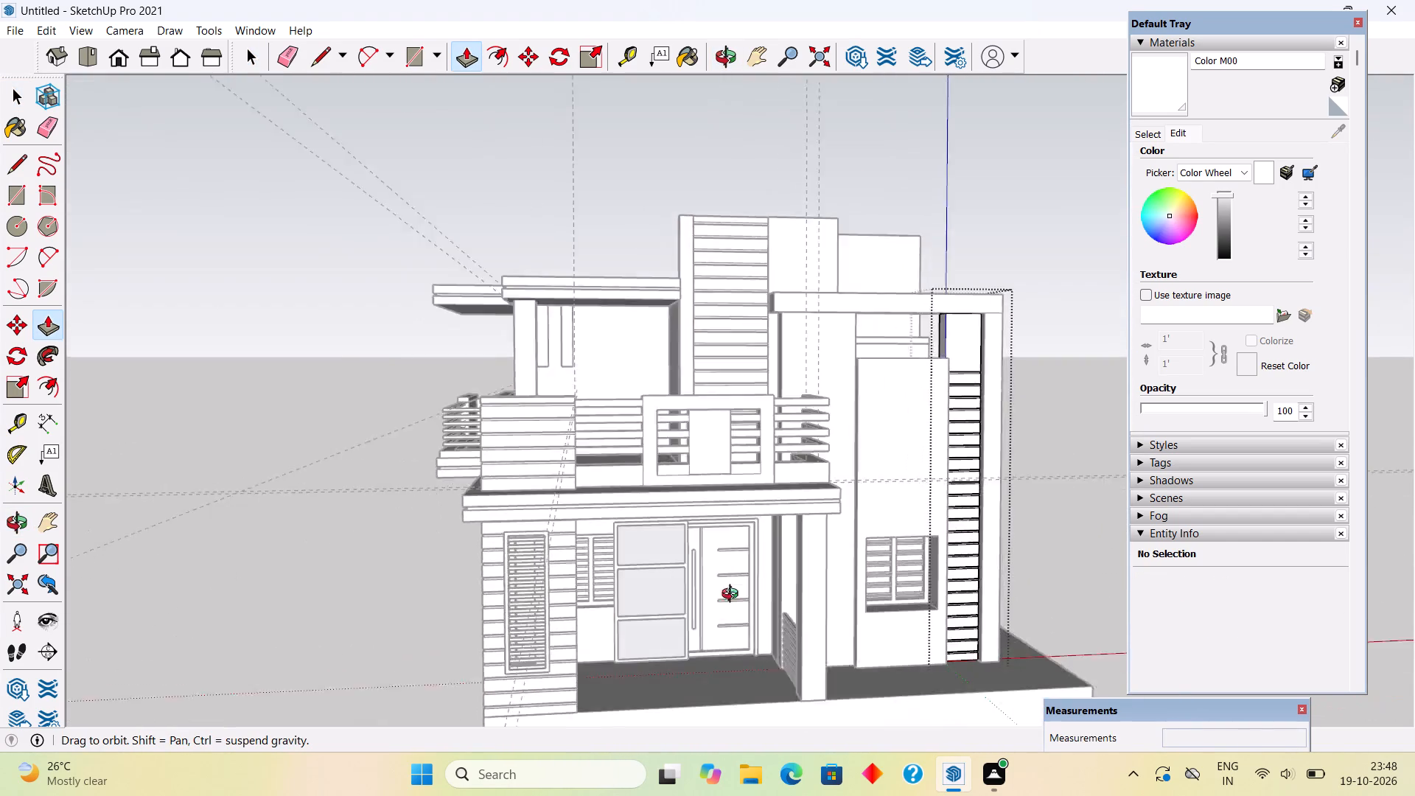
{"action": "middle_click_drag", "start_coordinate": [733, 596], "coordinate": [781, 503]}
{"action": "scroll", "coordinate": [781, 503], "scroll_direction": "up", "scroll_amount": 3}
{"action": "scroll", "coordinate": [778, 503], "scroll_direction": "down", "scroll_amount": 5}
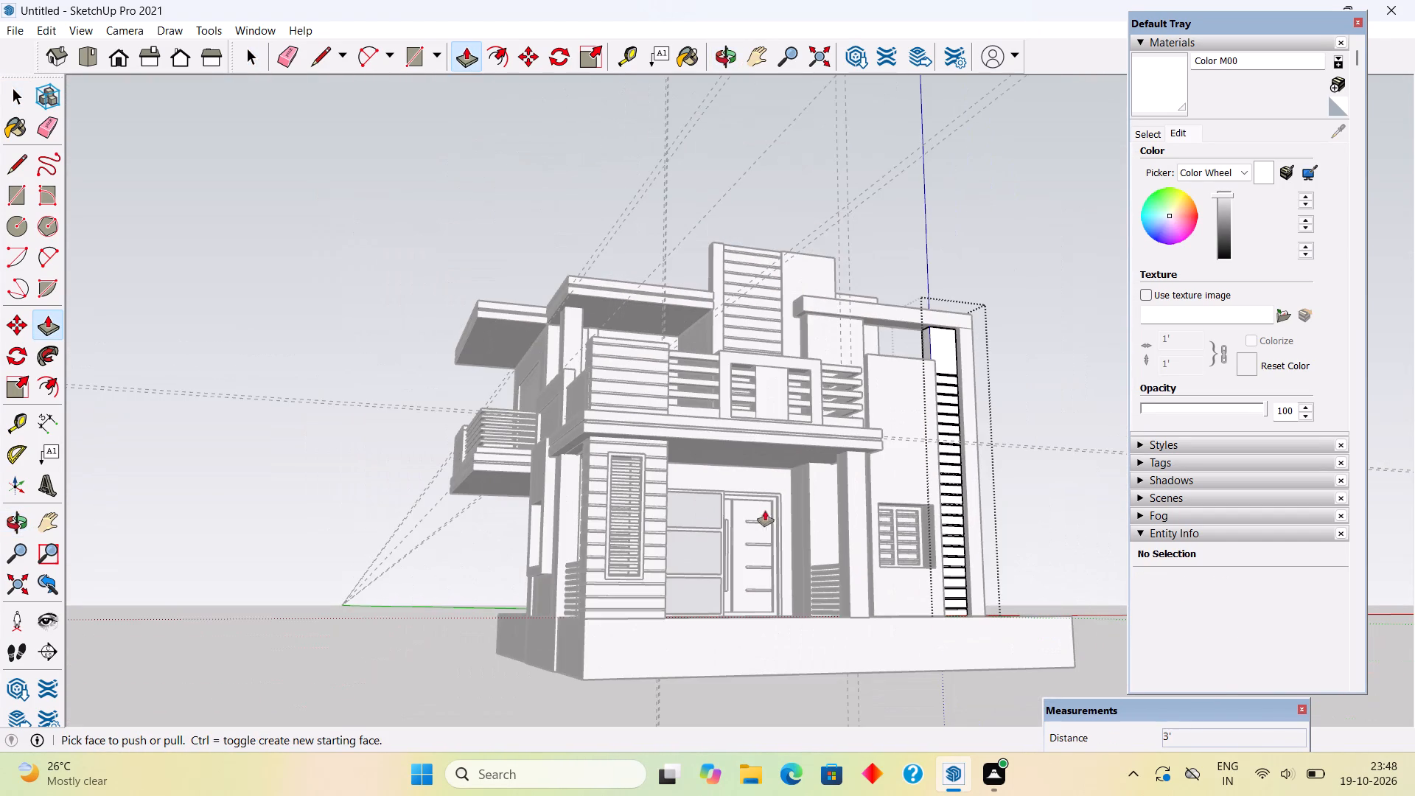
{"action": "key", "text": "space"}
{"action": "left_click", "coordinate": [1047, 259]}
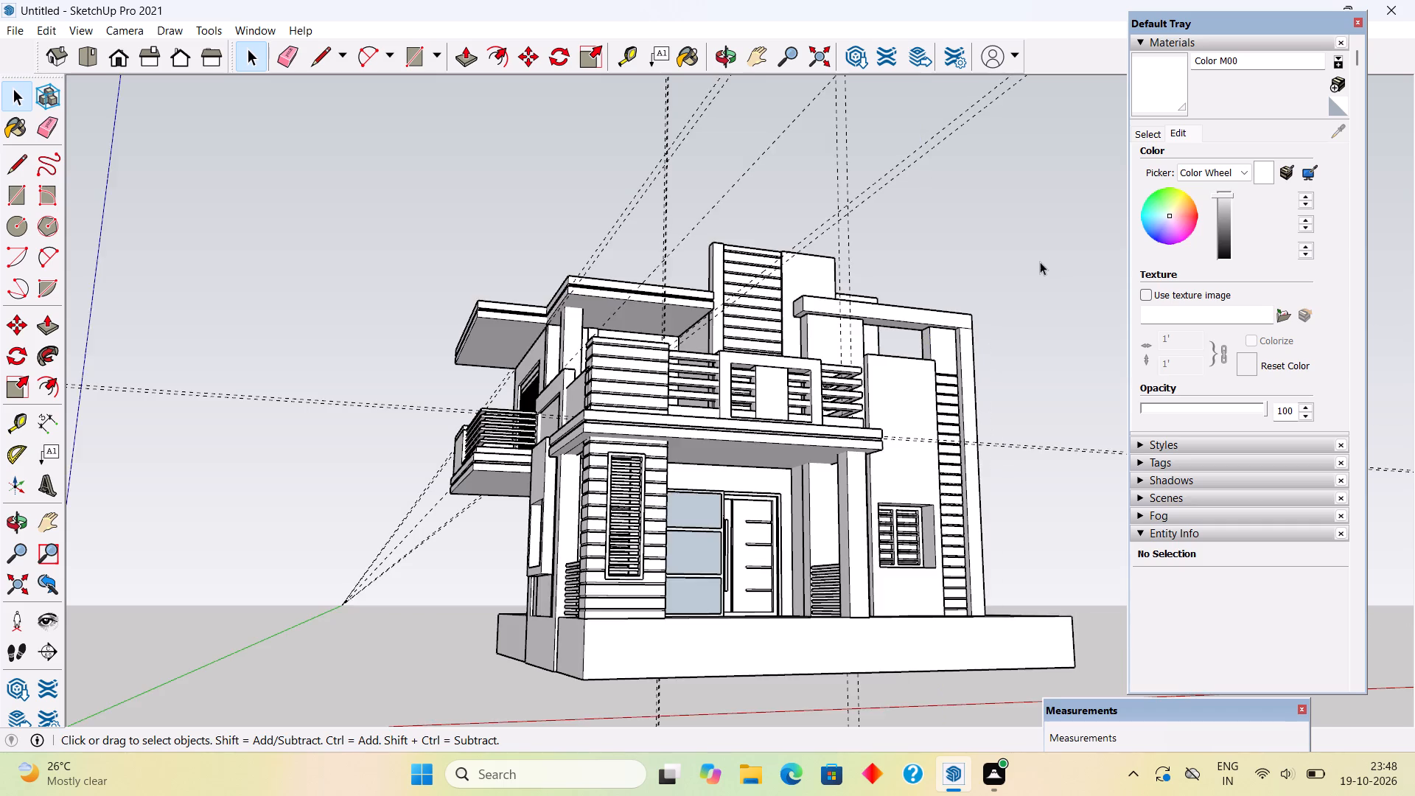
Place a guide 8" above the top edge of the slat strip's uppermost groove, and a second guide 1.3" below it.
{"action": "scroll", "coordinate": [1015, 310], "scroll_direction": "up", "scroll_amount": 12}
{"action": "scroll", "coordinate": [837, 396], "scroll_direction": "up", "scroll_amount": 1}
{"action": "middle_click_drag", "start_coordinate": [802, 405], "coordinate": [697, 409]}
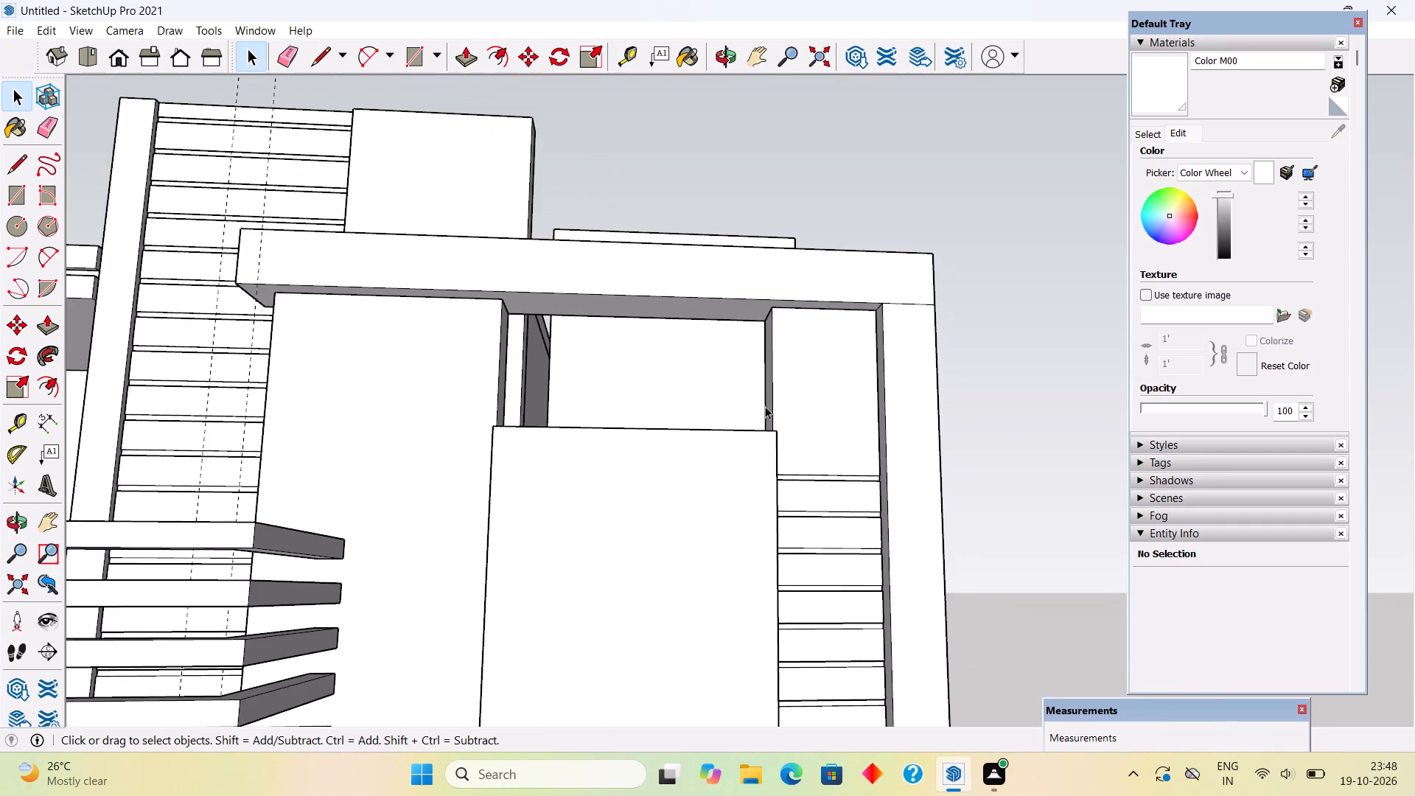
{"action": "scroll", "coordinate": [823, 321], "scroll_direction": "up", "scroll_amount": 3}
{"action": "middle_click_drag", "start_coordinate": [819, 331], "coordinate": [788, 366]}
{"action": "key", "text": "t"}
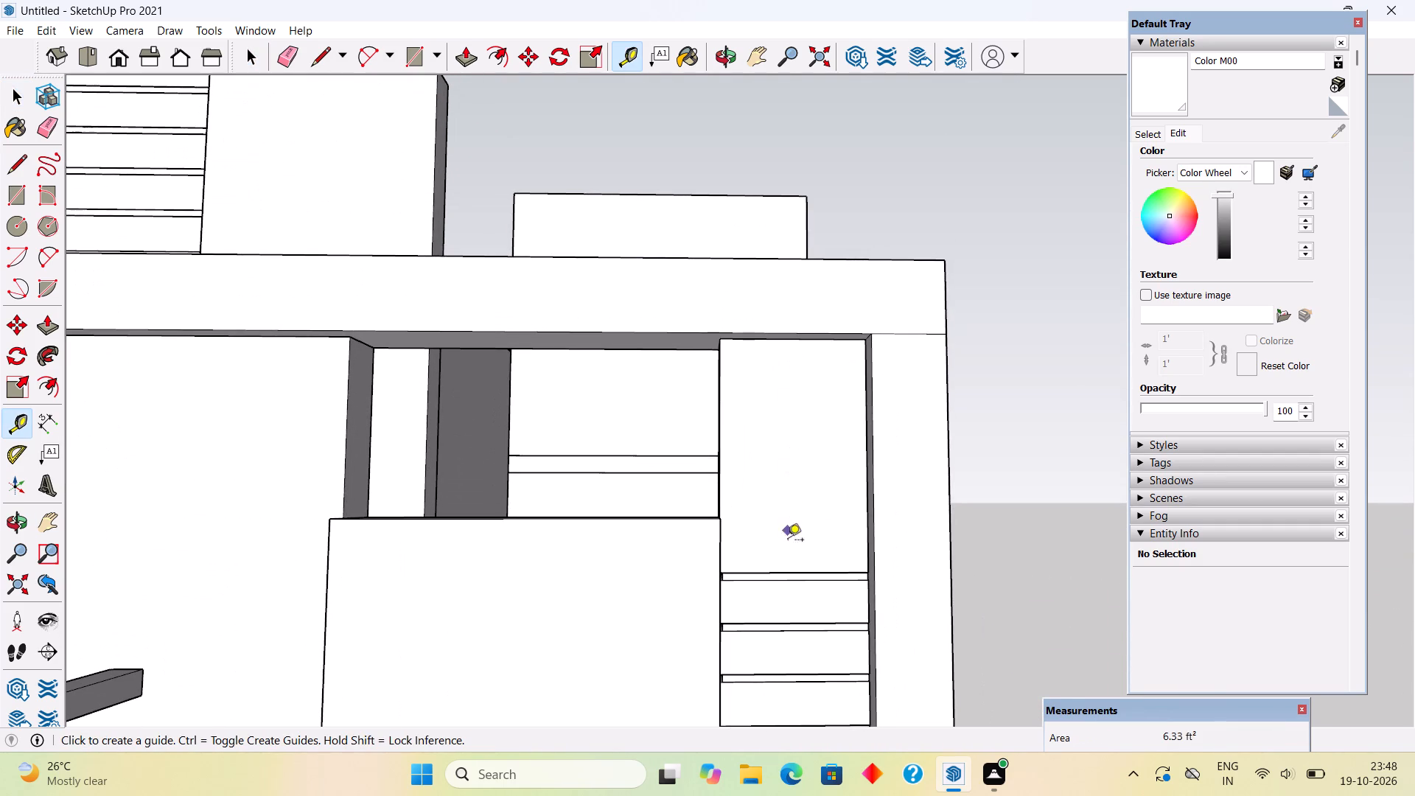
{"action": "left_click", "coordinate": [792, 573]}
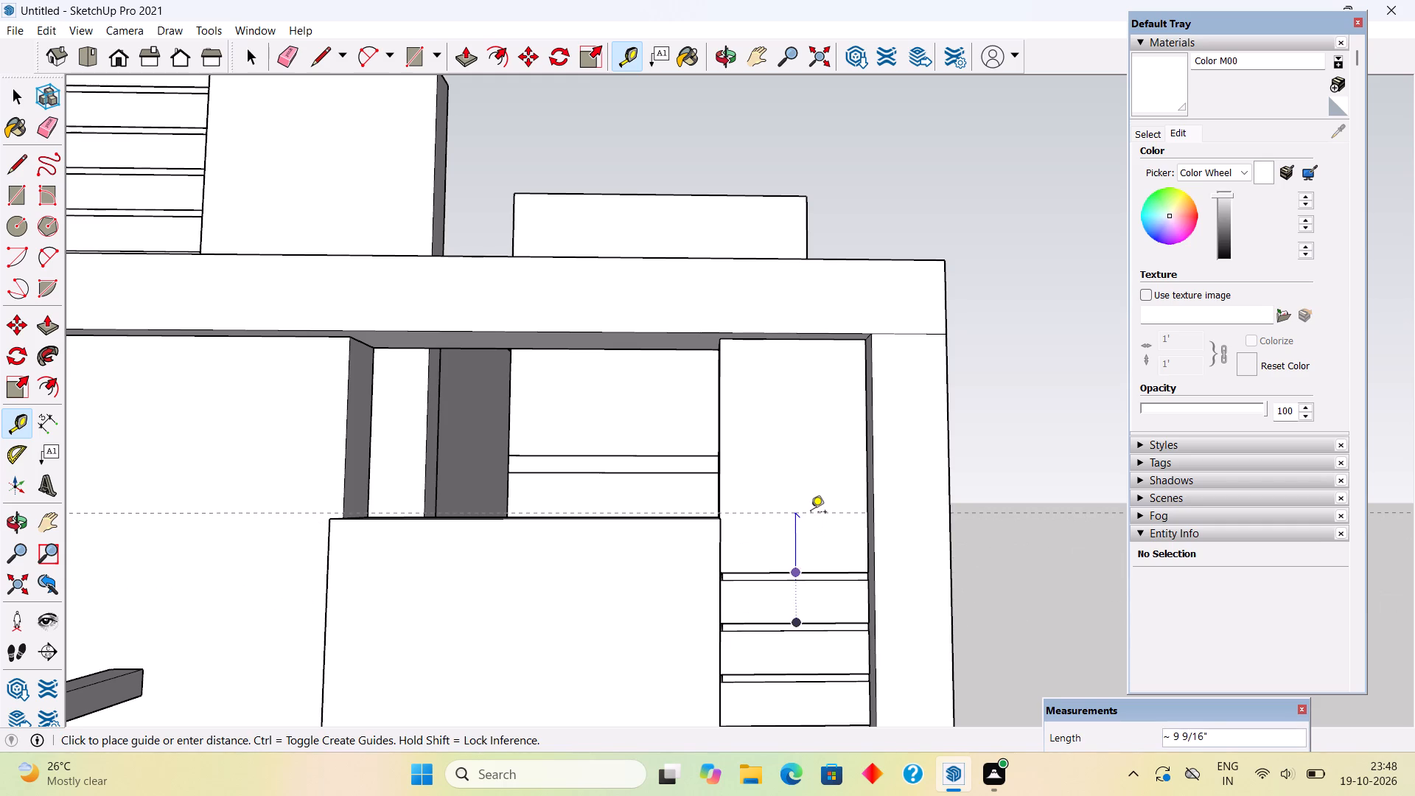
{"action": "key", "text": "8"}
{"action": "key", "text": "shift+quotedbl"}
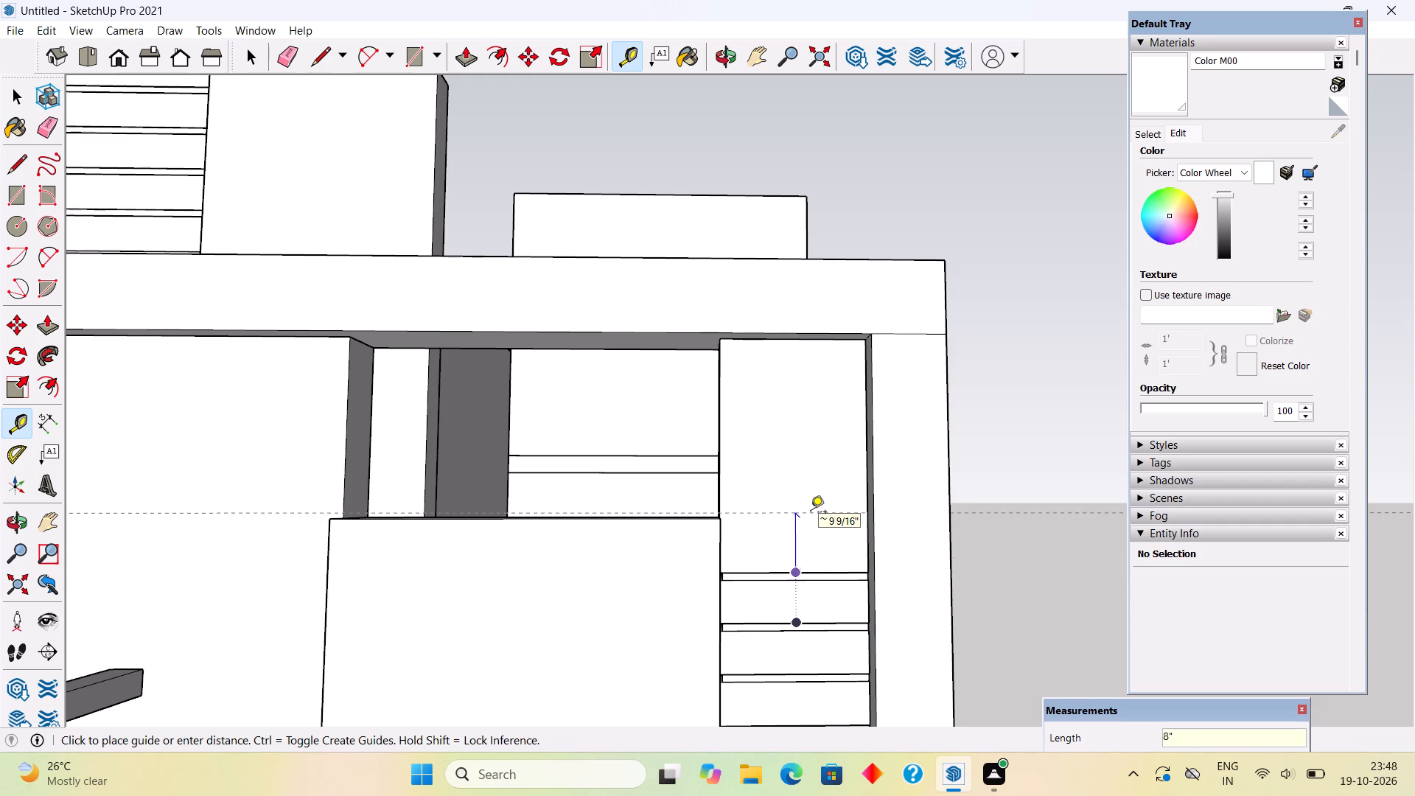
{"action": "key", "text": "Return"}
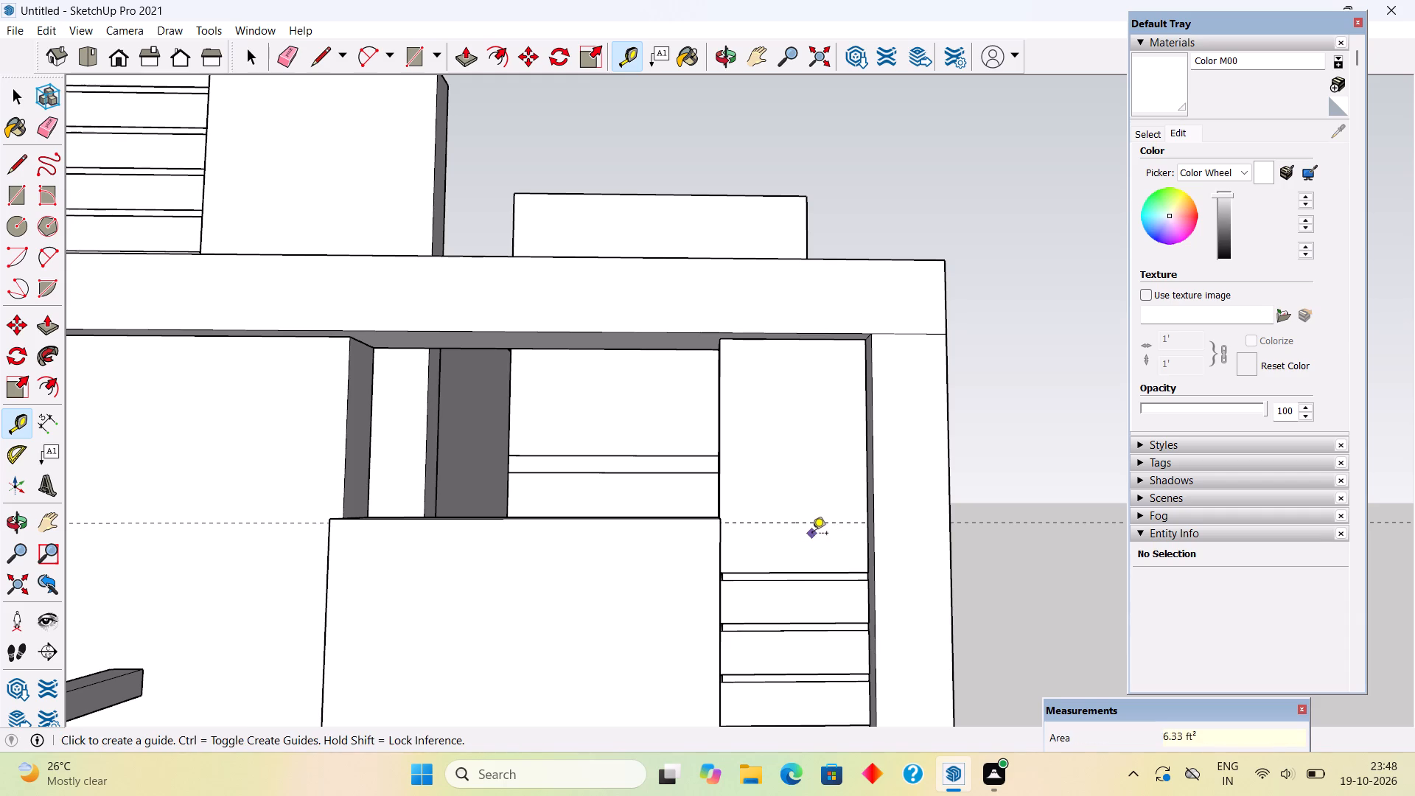
{"action": "scroll", "coordinate": [813, 536], "scroll_direction": "up", "scroll_amount": 3}
{"action": "left_click", "coordinate": [814, 518]}
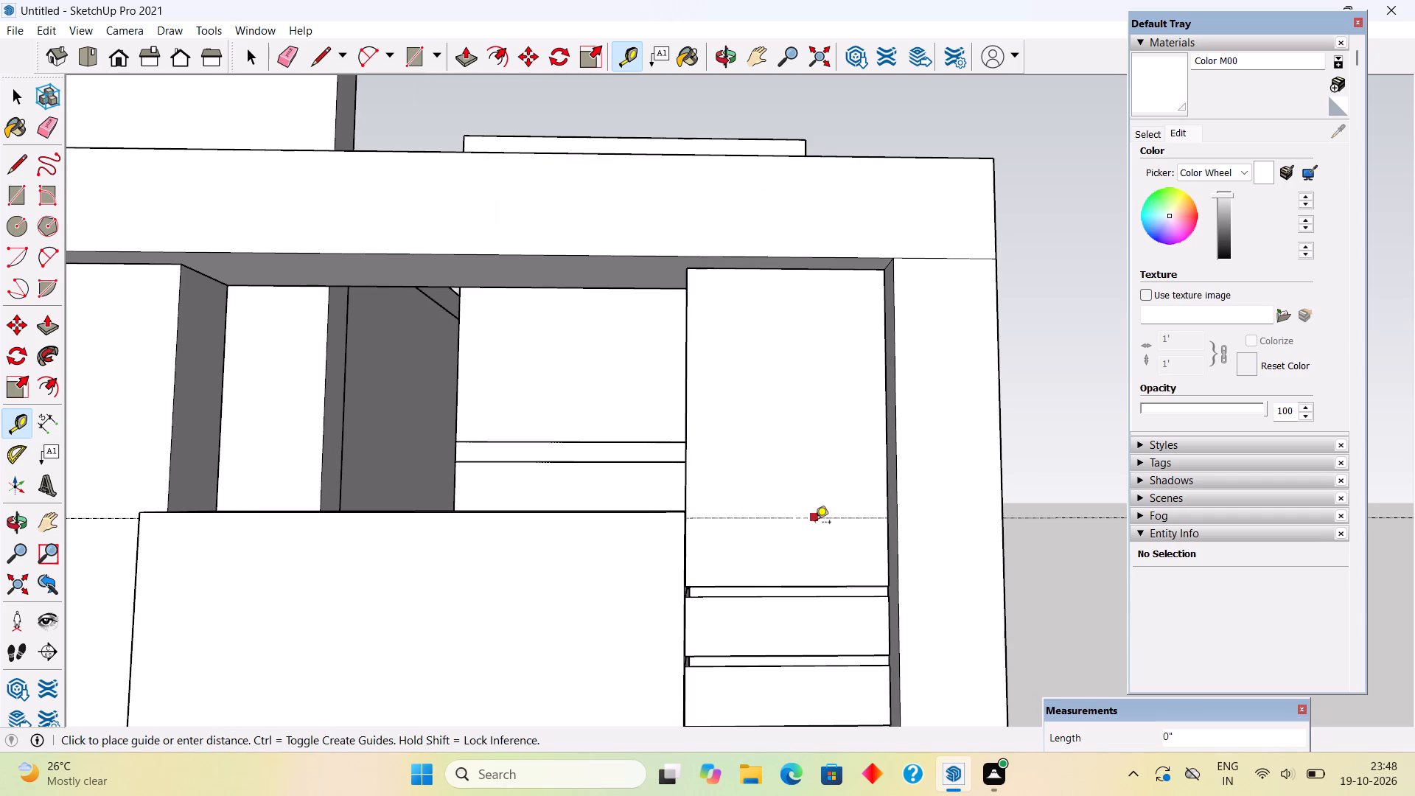
{"action": "type", "text": "1."}
{"action": "type", "text": "3\""}
{"action": "key", "text": "Return"}
{"action": "key", "text": "space"}
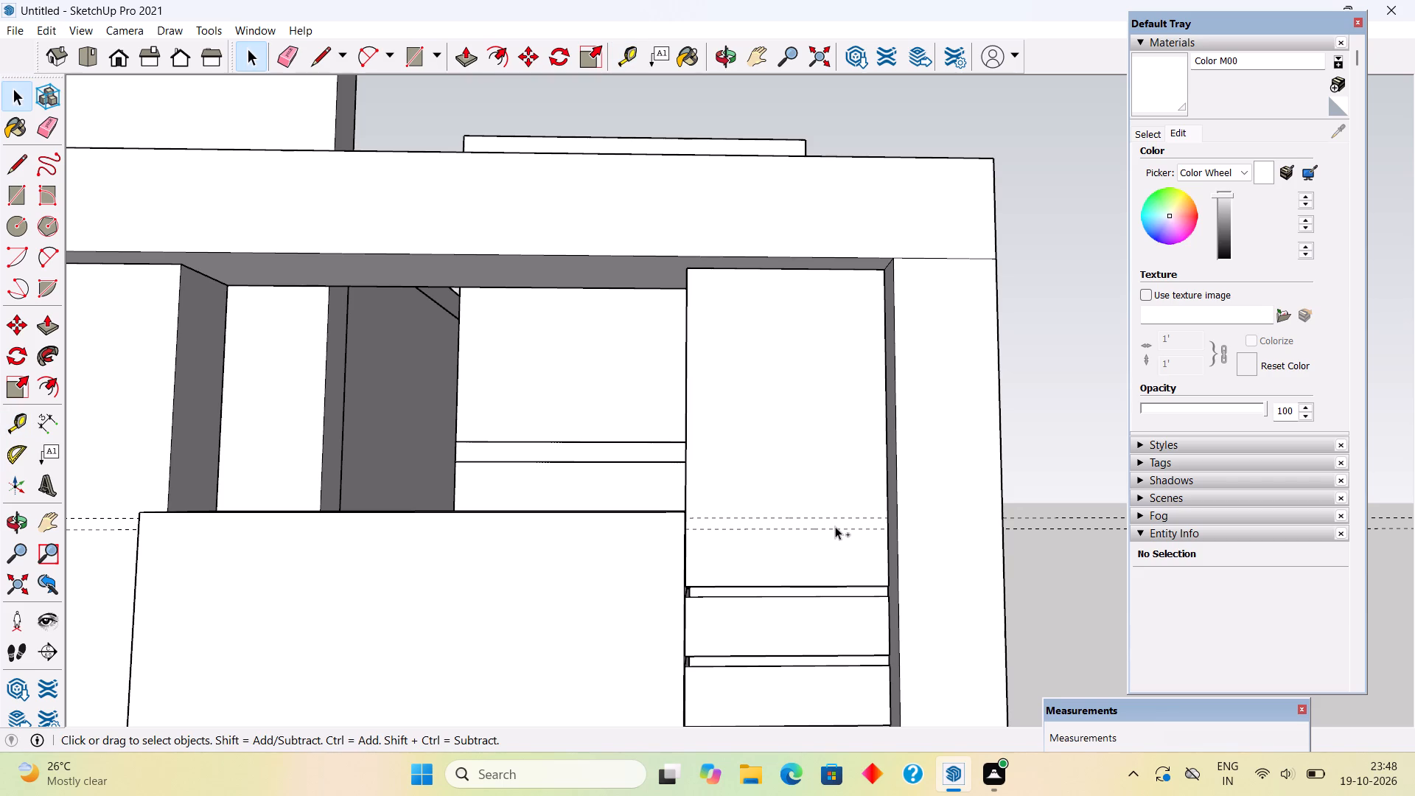
Copy both guides 8" upward on the slat strip and repeat the copy as an array of 5.
{"action": "left_click", "coordinate": [836, 526], "text": "ctrl"}
{"action": "left_click", "coordinate": [1047, 483], "text": "ctrl"}
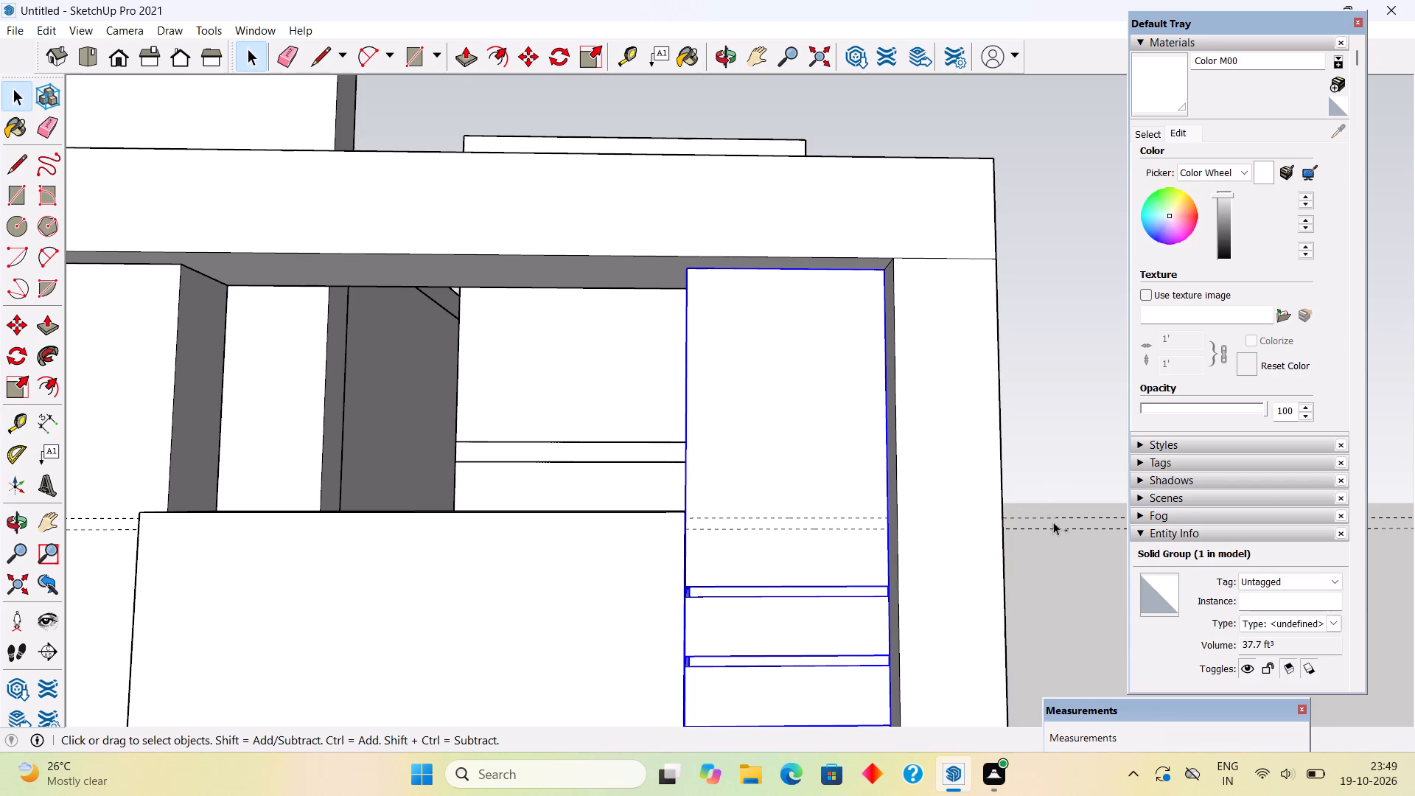
{"action": "left_click", "coordinate": [1056, 539]}
{"action": "left_click", "coordinate": [1062, 528]}
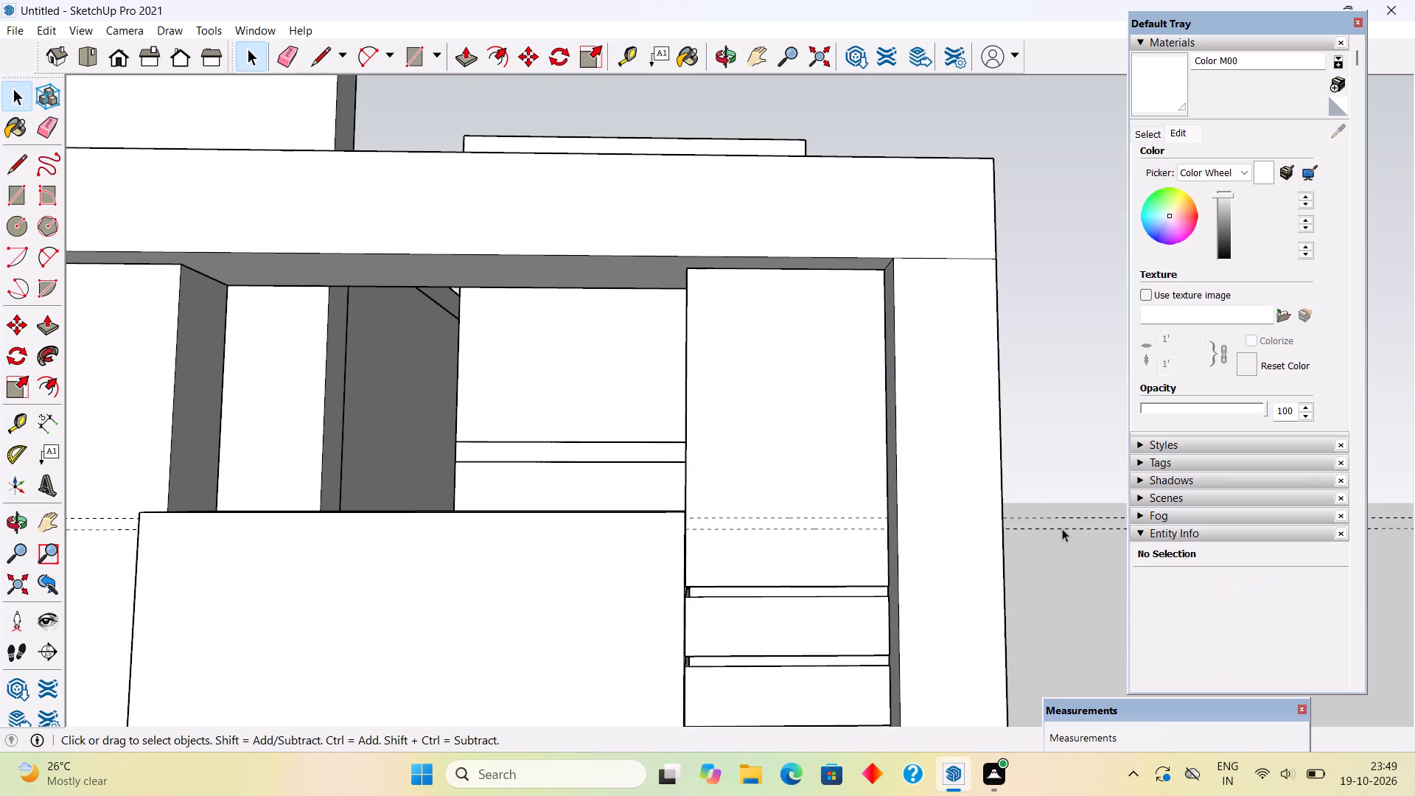
{"action": "left_click", "coordinate": [1067, 514], "text": "ctrl"}
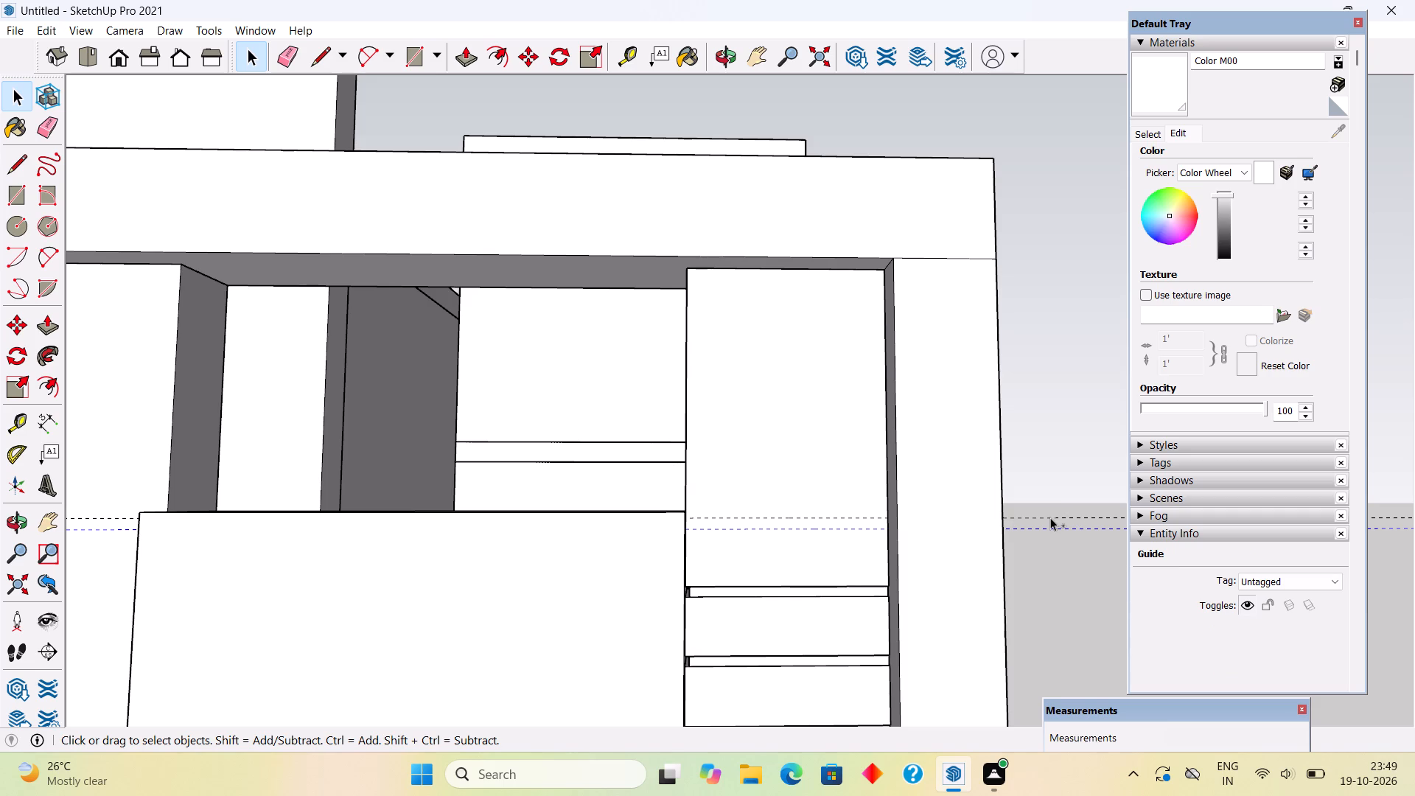
{"action": "left_click", "coordinate": [1050, 517], "text": "ctrl"}
{"action": "key", "text": "m"}
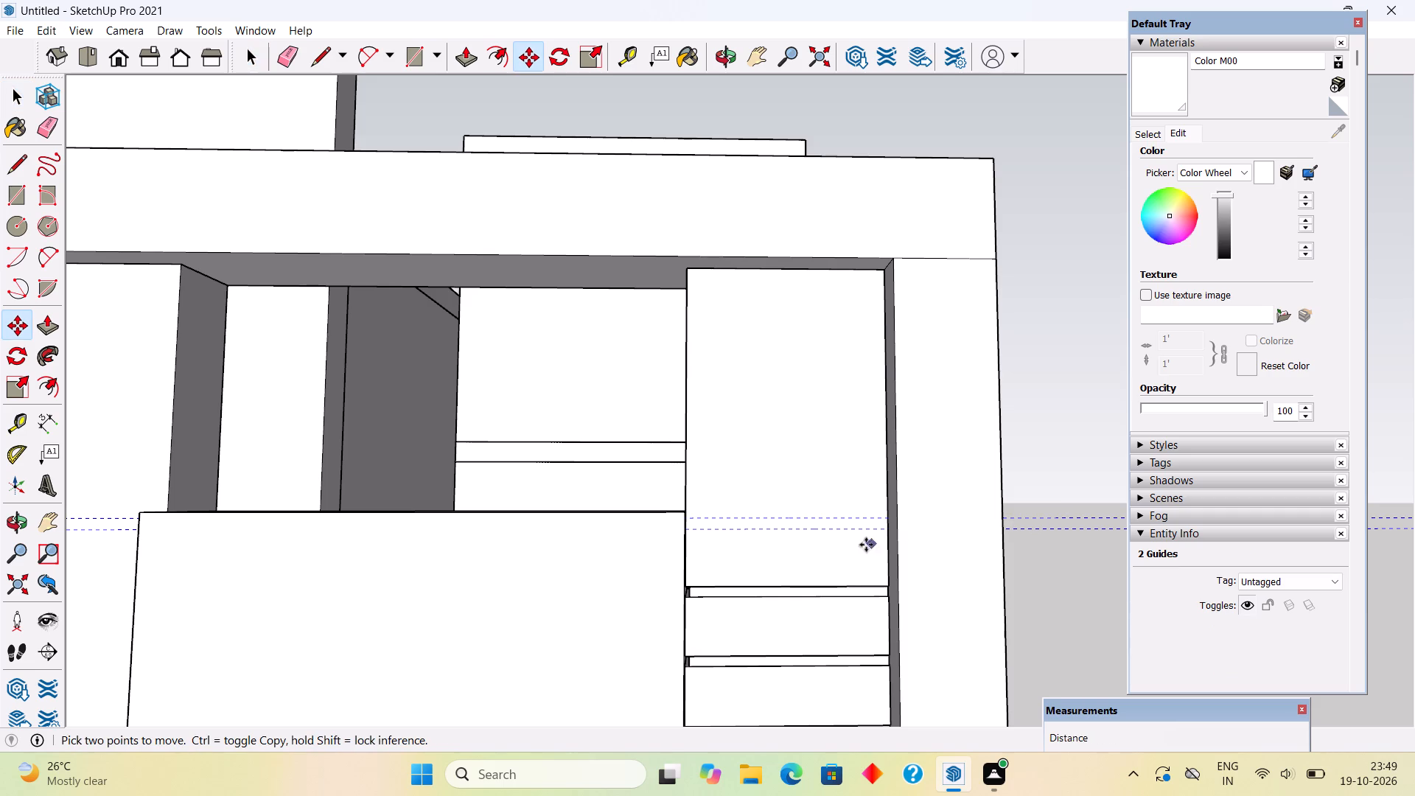
{"action": "left_click", "coordinate": [817, 526]}
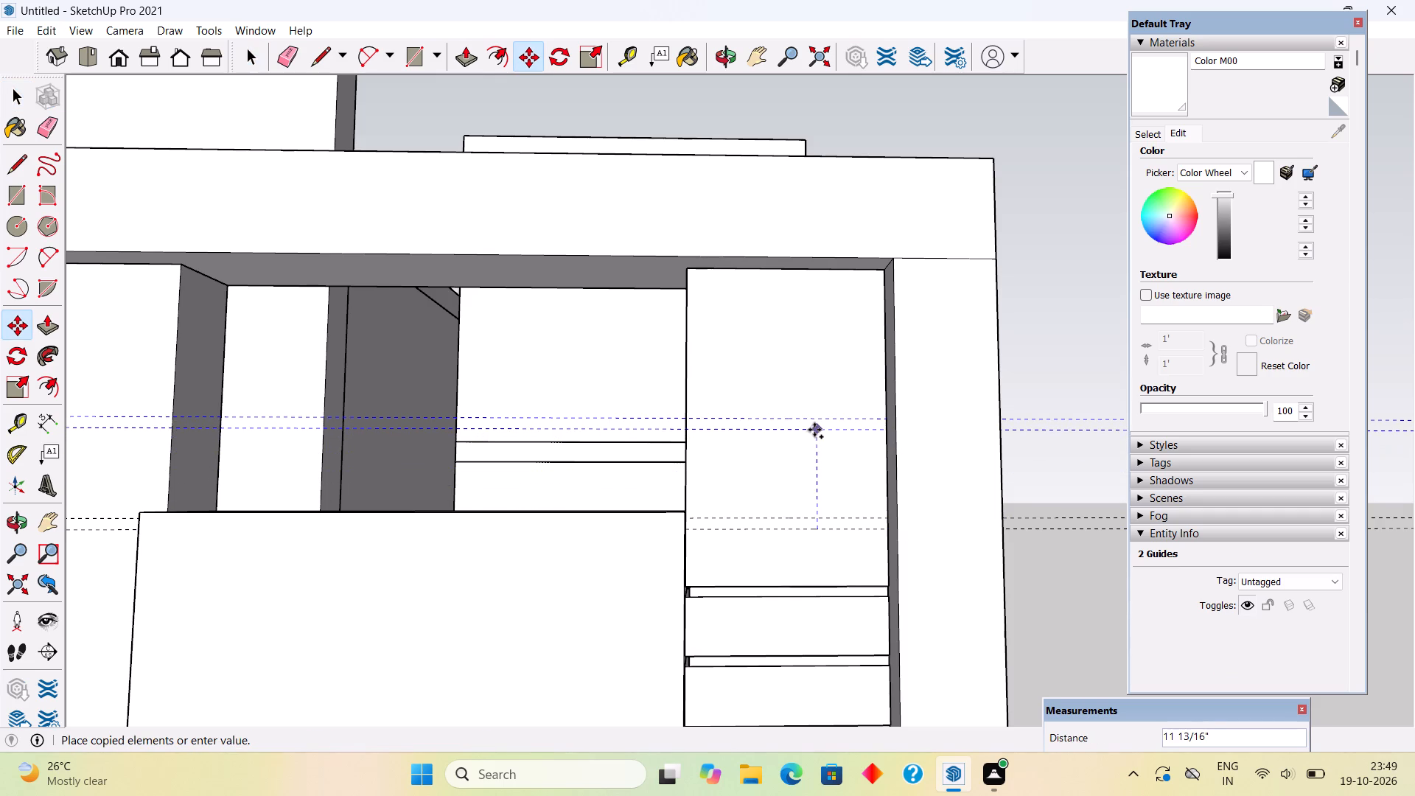
{"action": "key", "text": "8"}
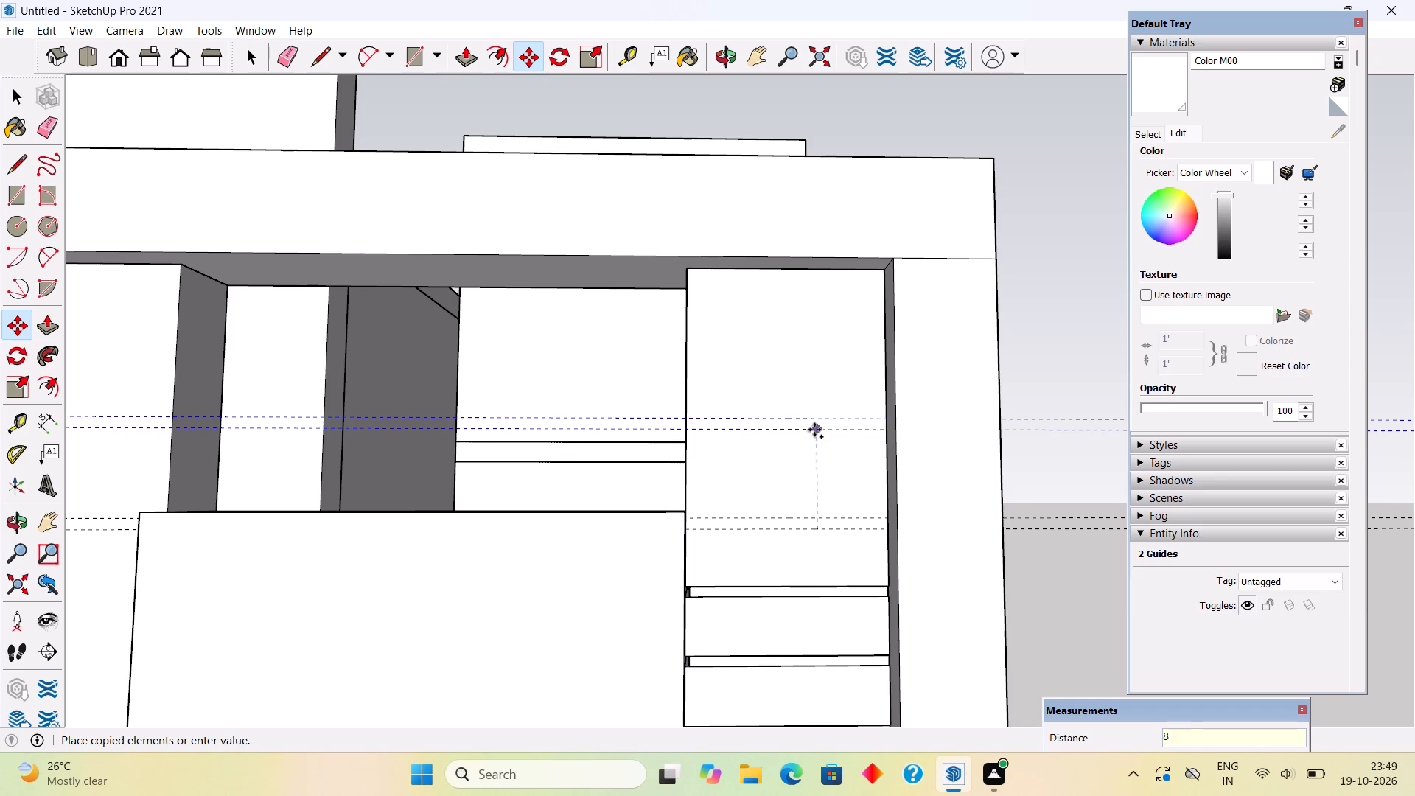
{"action": "key", "text": "shift+quotedbl"}
{"action": "key", "text": "Return"}
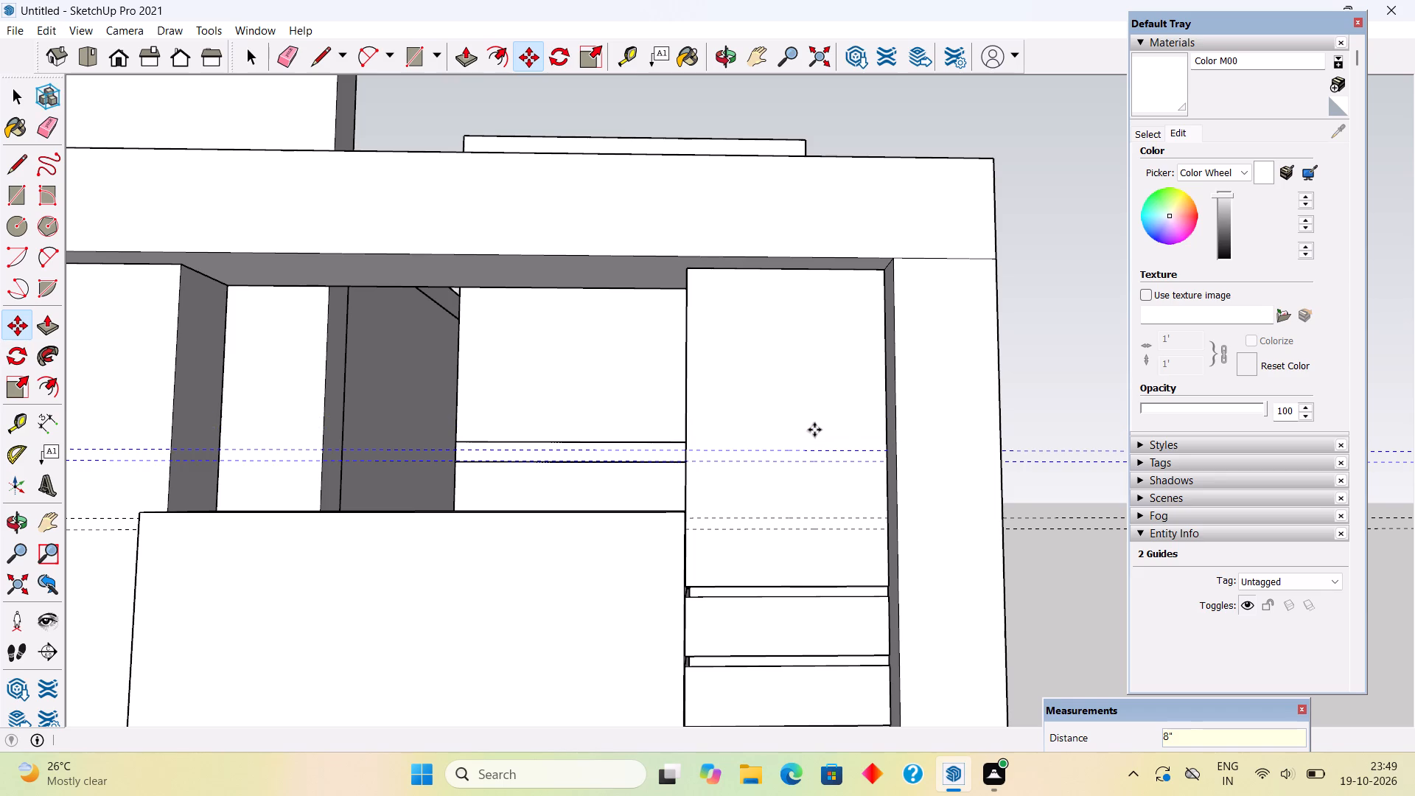
{"action": "key", "text": "x"}
{"action": "key", "text": "5"}
{"action": "key", "text": "Return"}
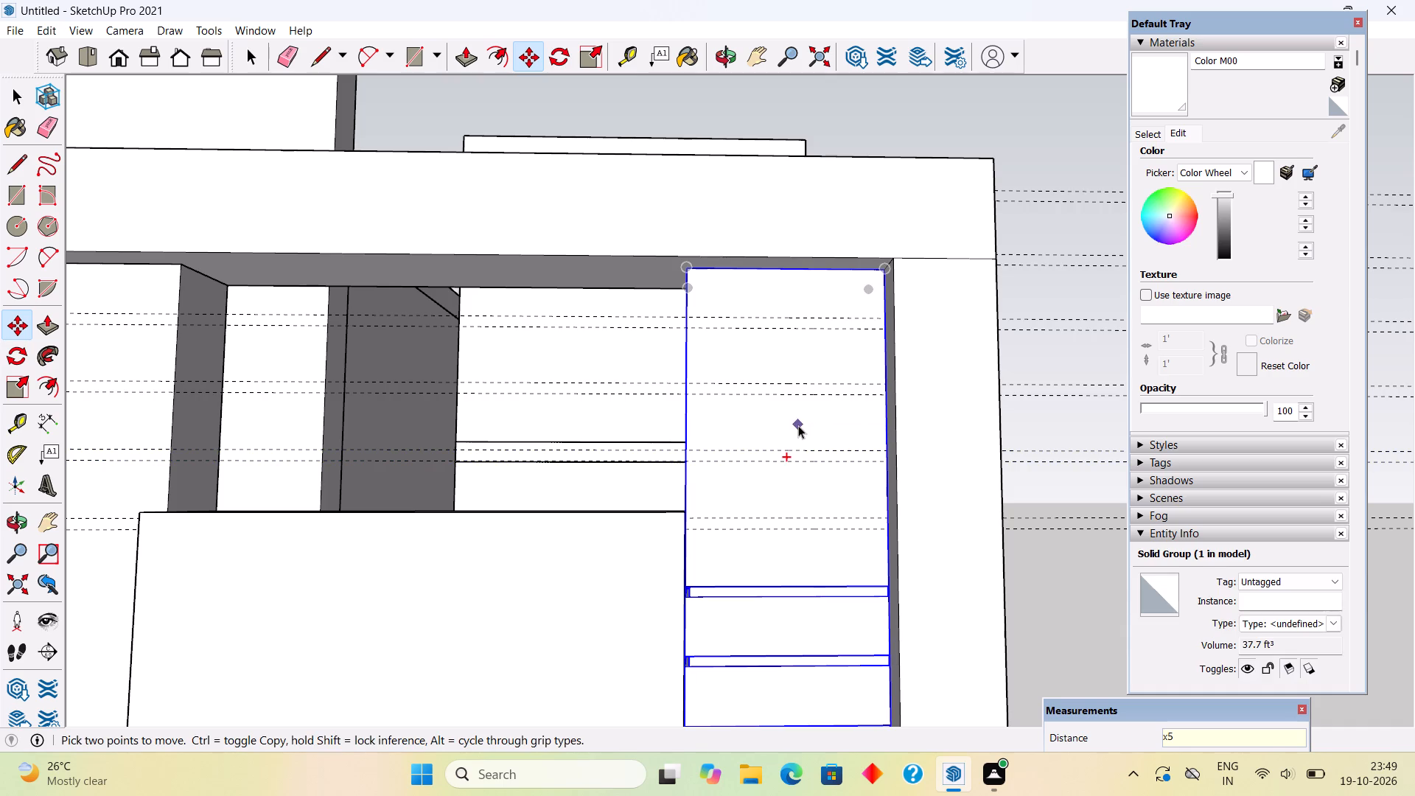
Inside the slat strip's group, draw full-width rectangles about 1 5/16" by 2' between the two lowest new guide pairs.
{"action": "key", "text": "space"}
{"action": "scroll", "coordinate": [808, 478], "scroll_direction": "up", "scroll_amount": 4}
{"action": "triple_click", "coordinate": [808, 478]}
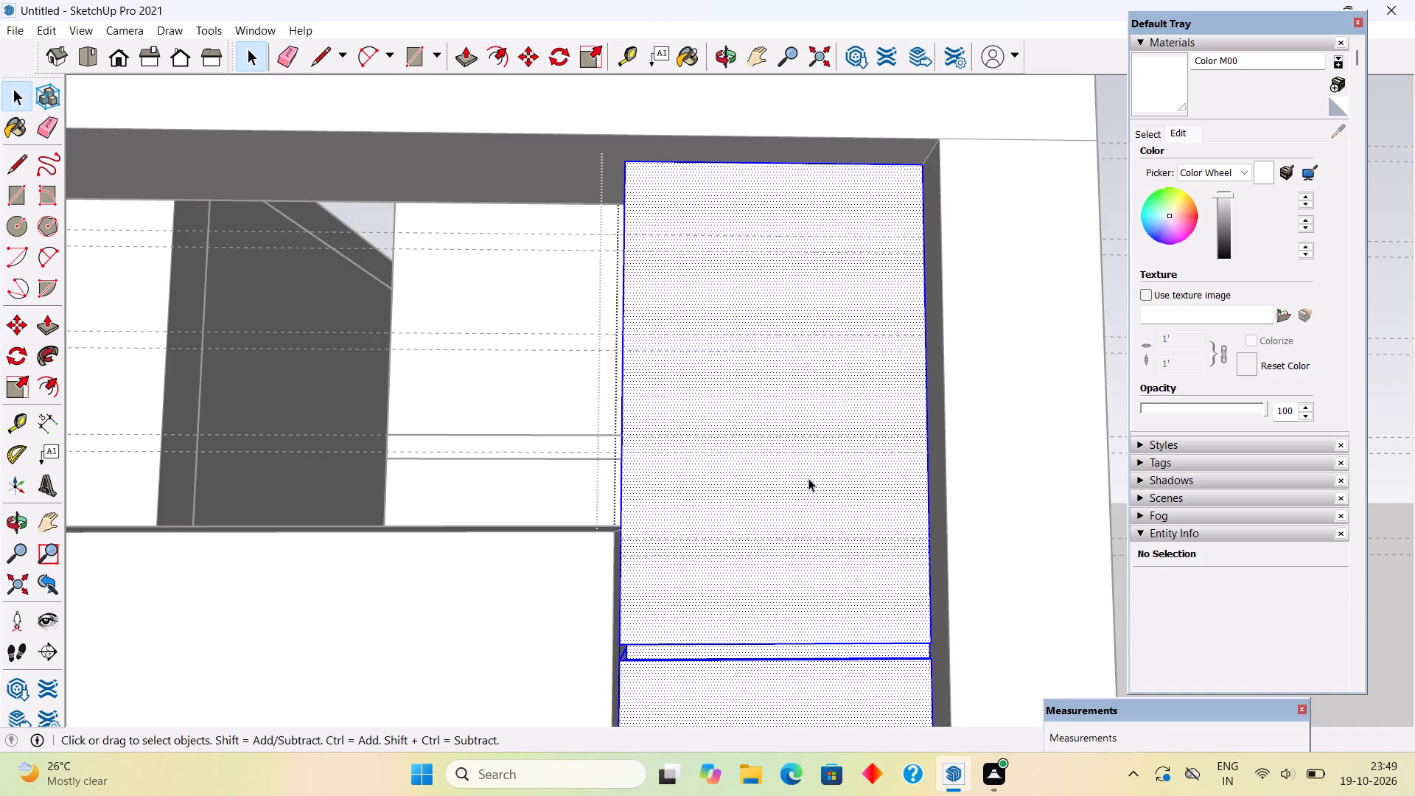
{"action": "key", "text": "d"}
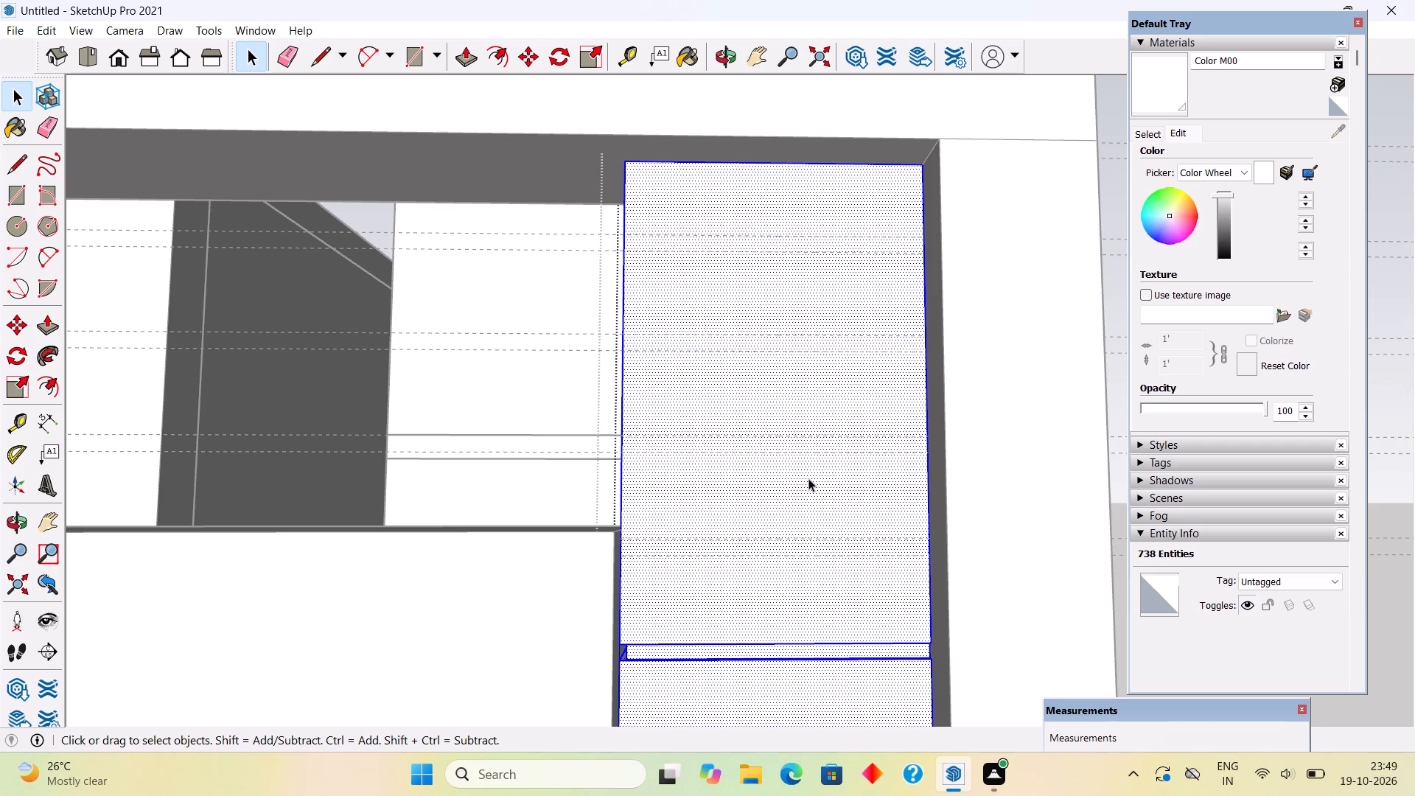
{"action": "key", "text": "r"}
{"action": "scroll", "coordinate": [671, 555], "scroll_direction": "up", "scroll_amount": 4}
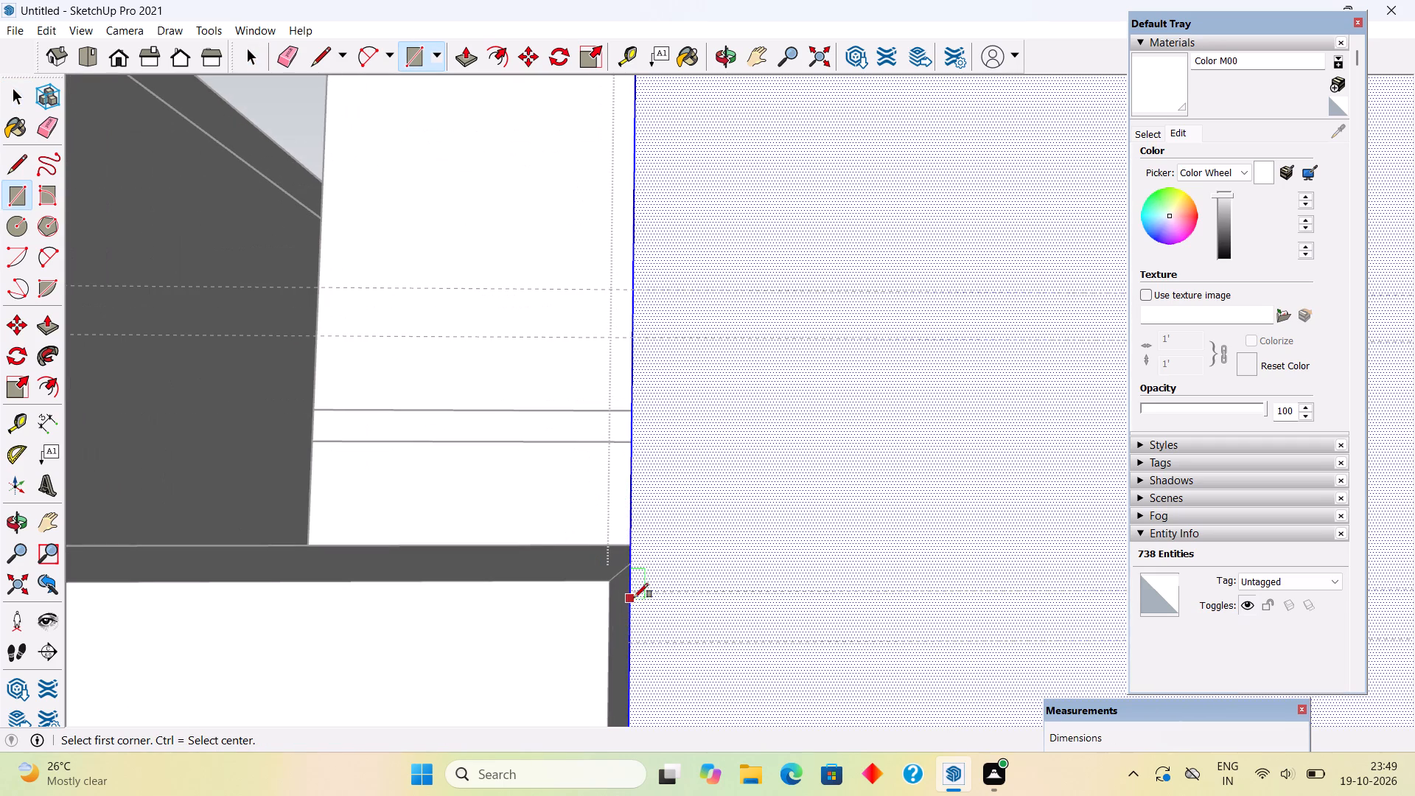
{"action": "left_click", "coordinate": [631, 588]}
{"action": "scroll", "coordinate": [631, 588], "scroll_direction": "down", "scroll_amount": 4}
{"action": "scroll", "coordinate": [709, 616], "scroll_direction": "down", "scroll_amount": 7}
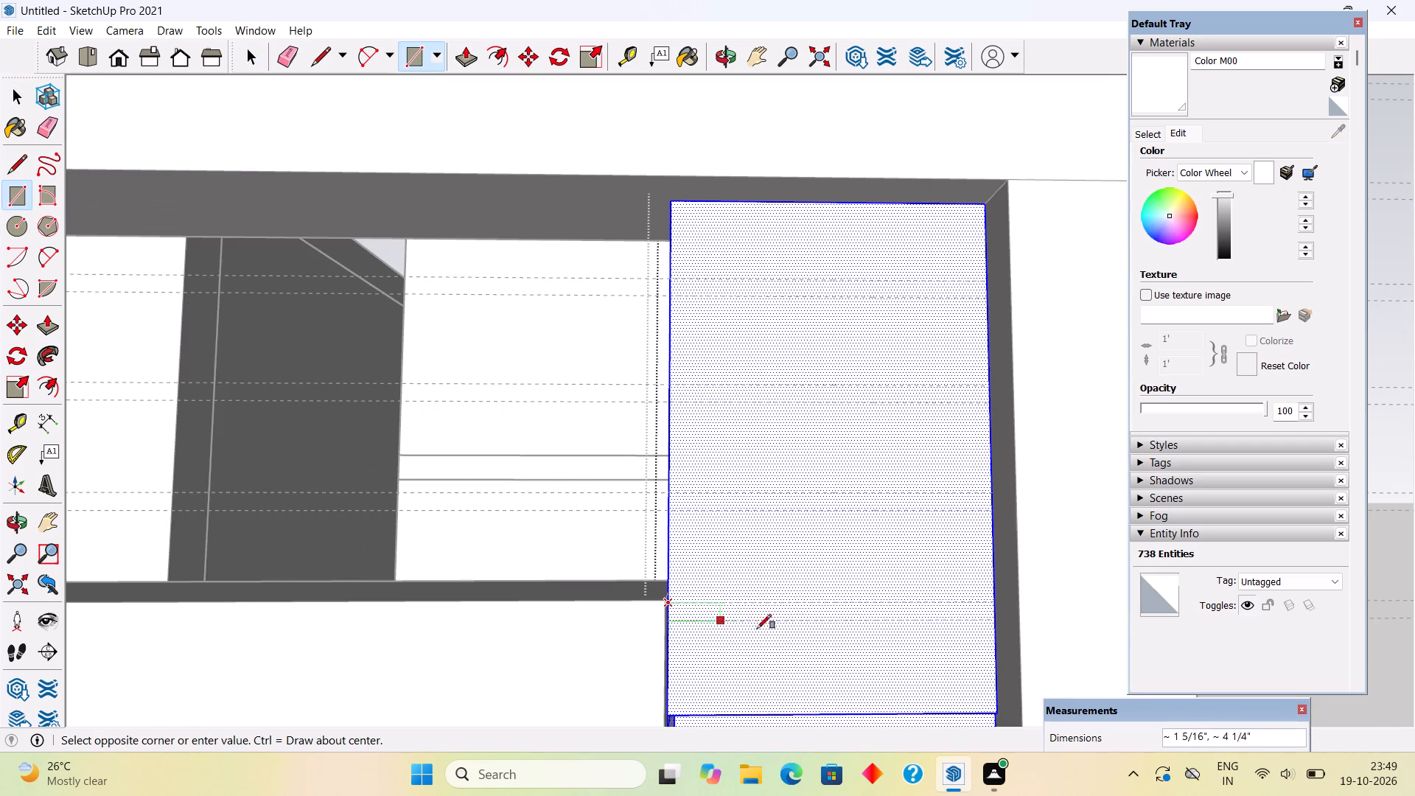
{"action": "left_click", "coordinate": [992, 617]}
{"action": "left_click", "coordinate": [668, 493]}
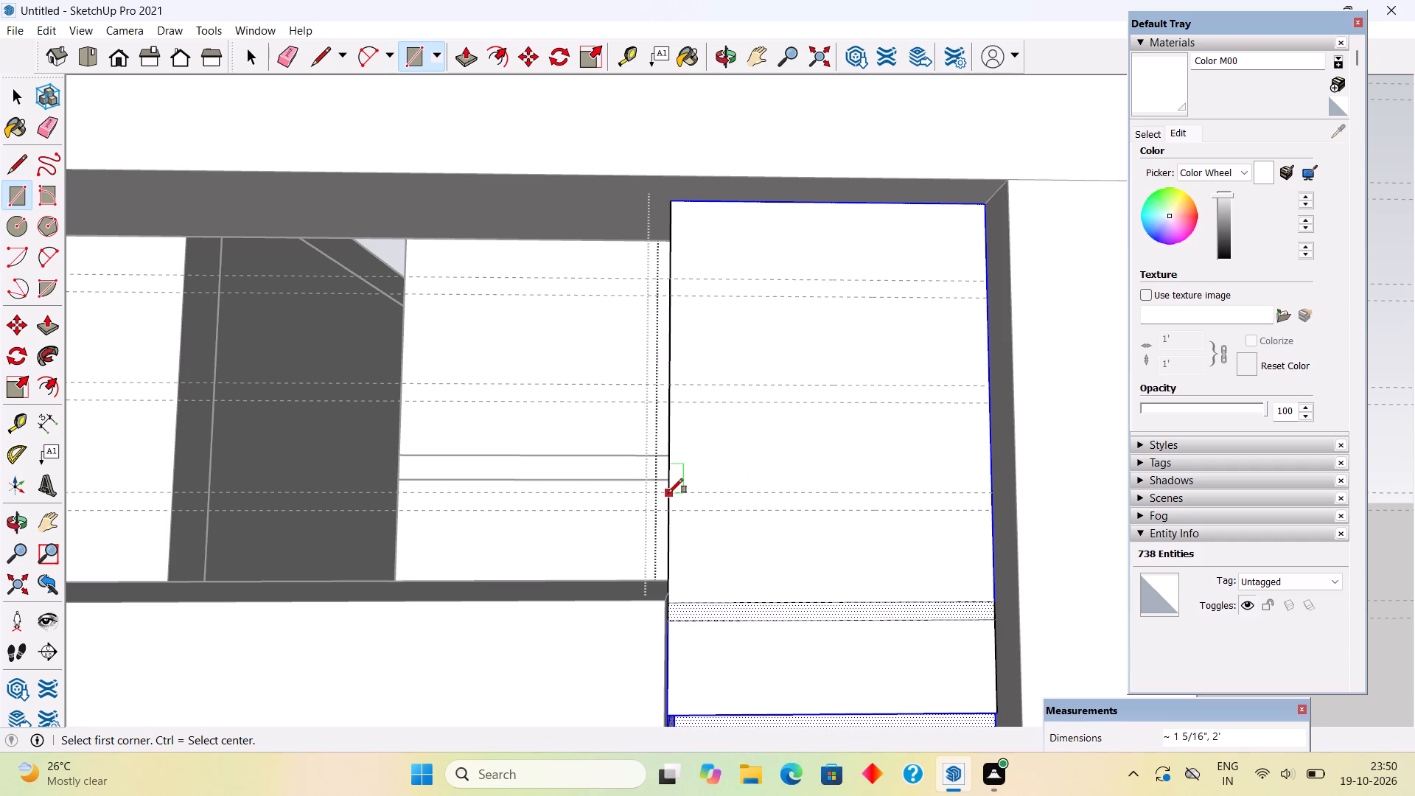
{"action": "left_click", "coordinate": [990, 512]}
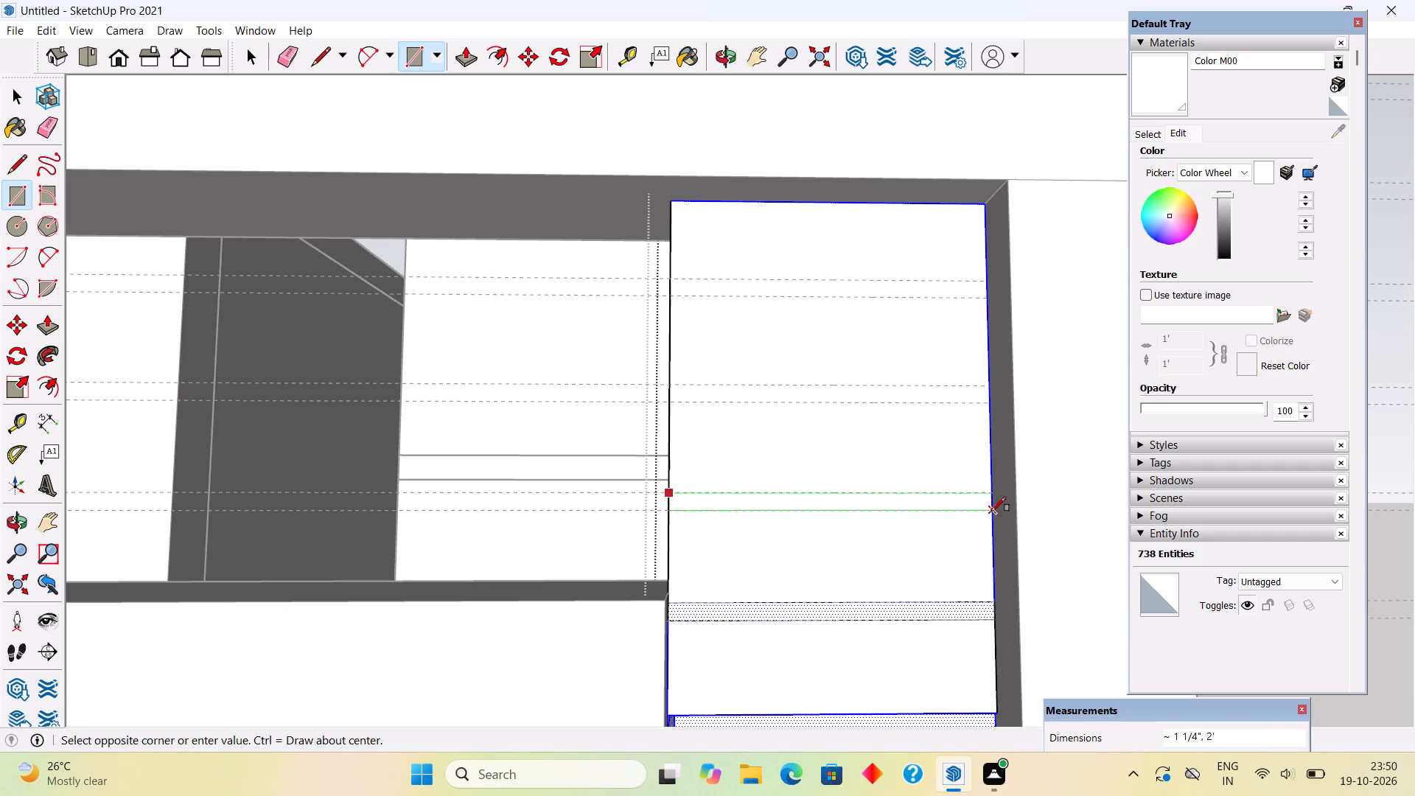
Draw two more full-width rectangles, about 1 5/16" by 2', between the next two guide pairs up the slat strip.
{"action": "left_click", "coordinate": [676, 380]}
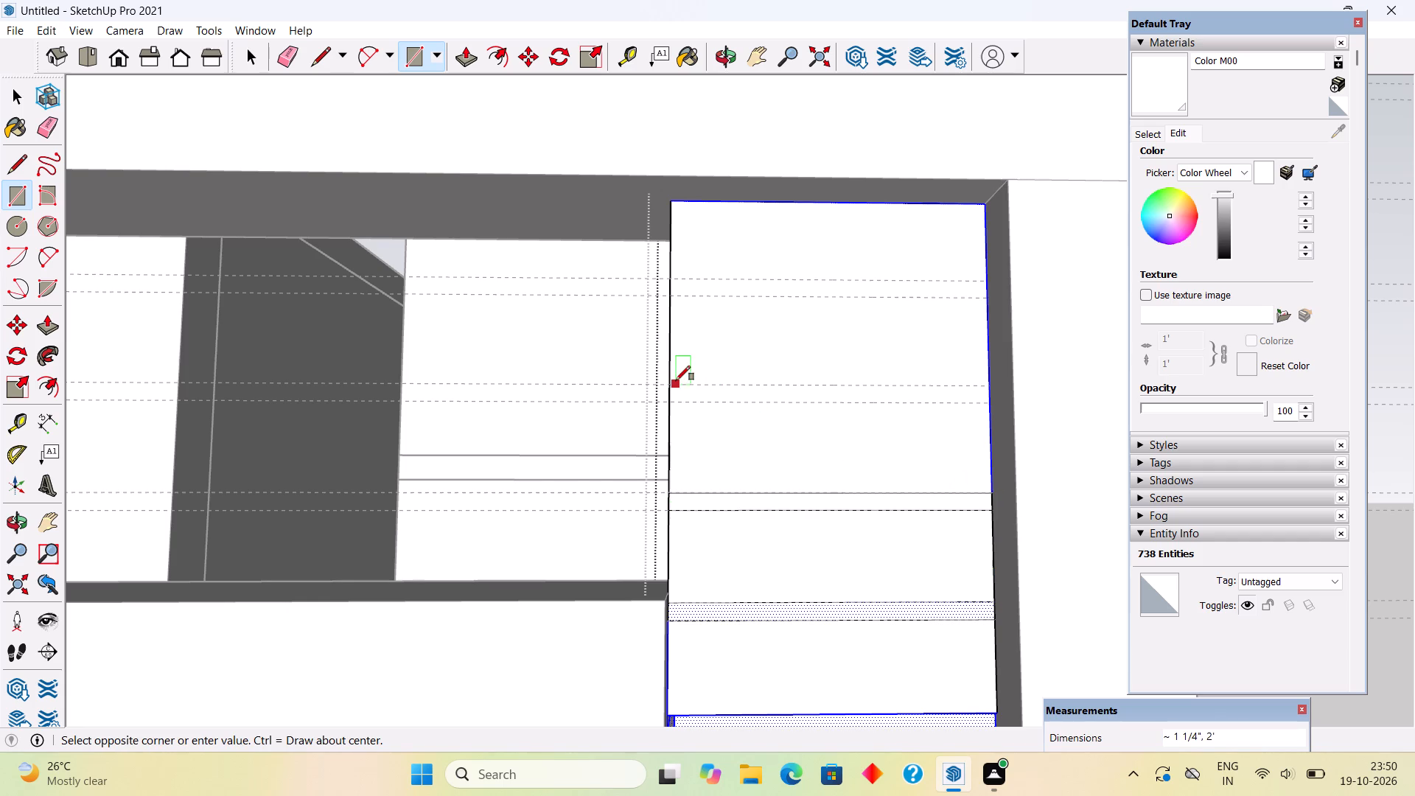
{"action": "key", "text": "r"}
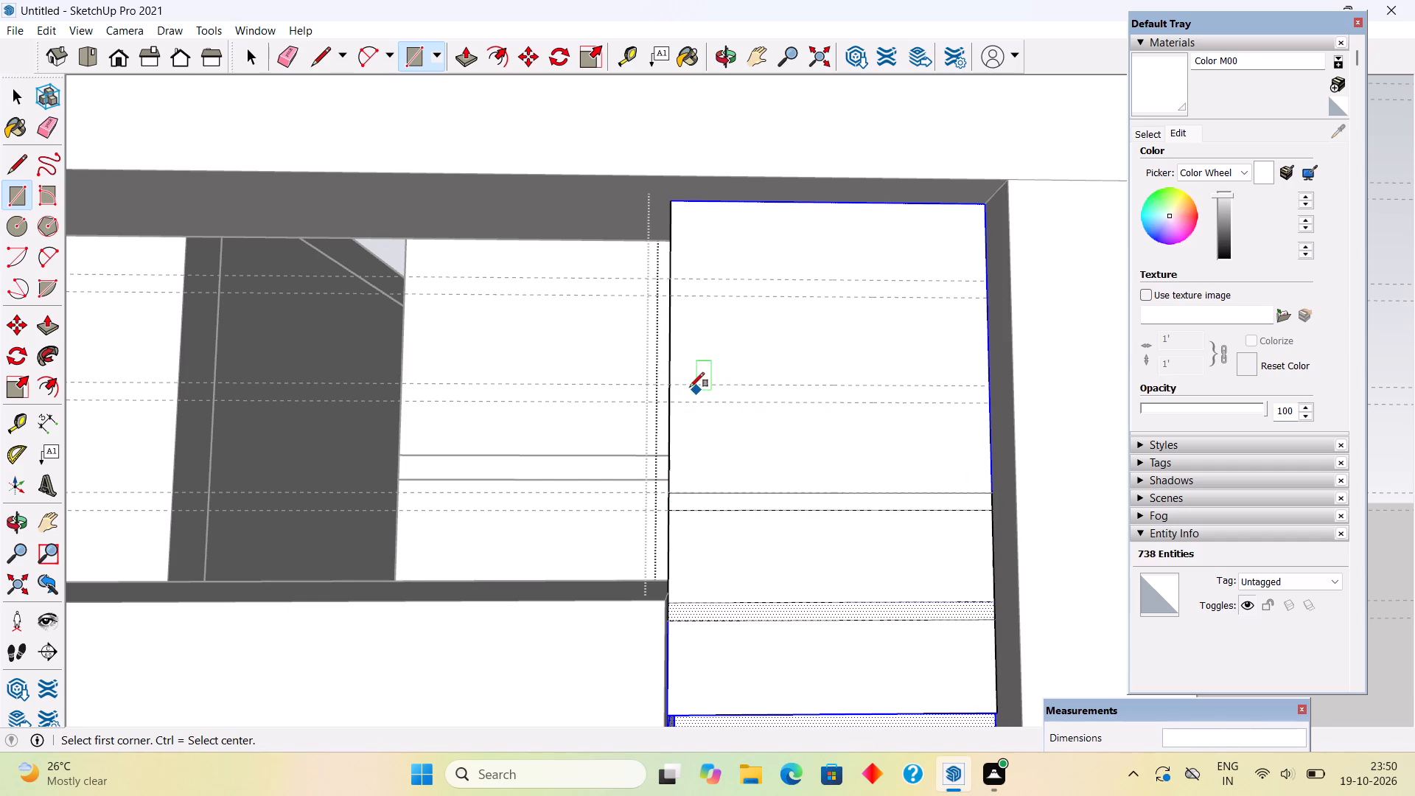
{"action": "left_click", "coordinate": [667, 387]}
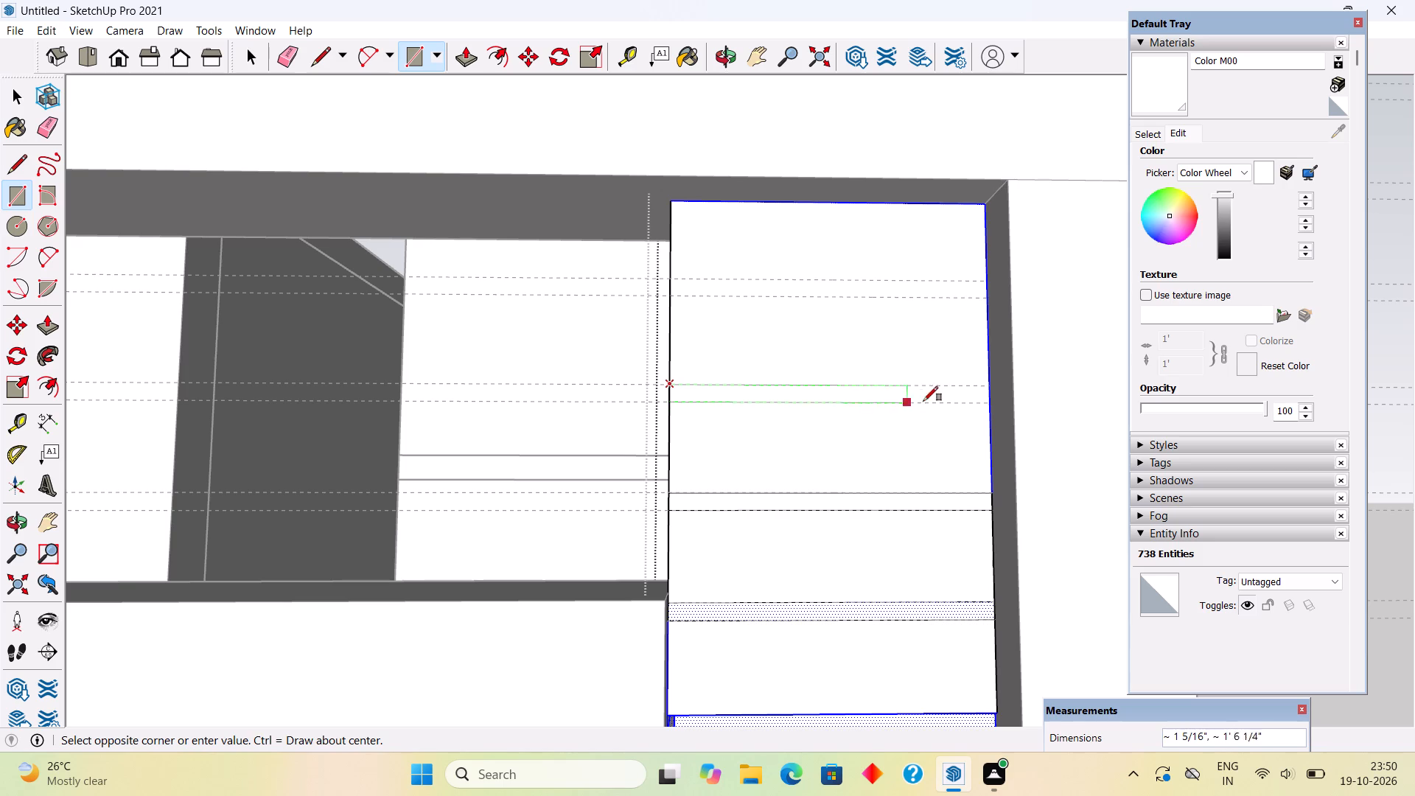
{"action": "left_click", "coordinate": [993, 401]}
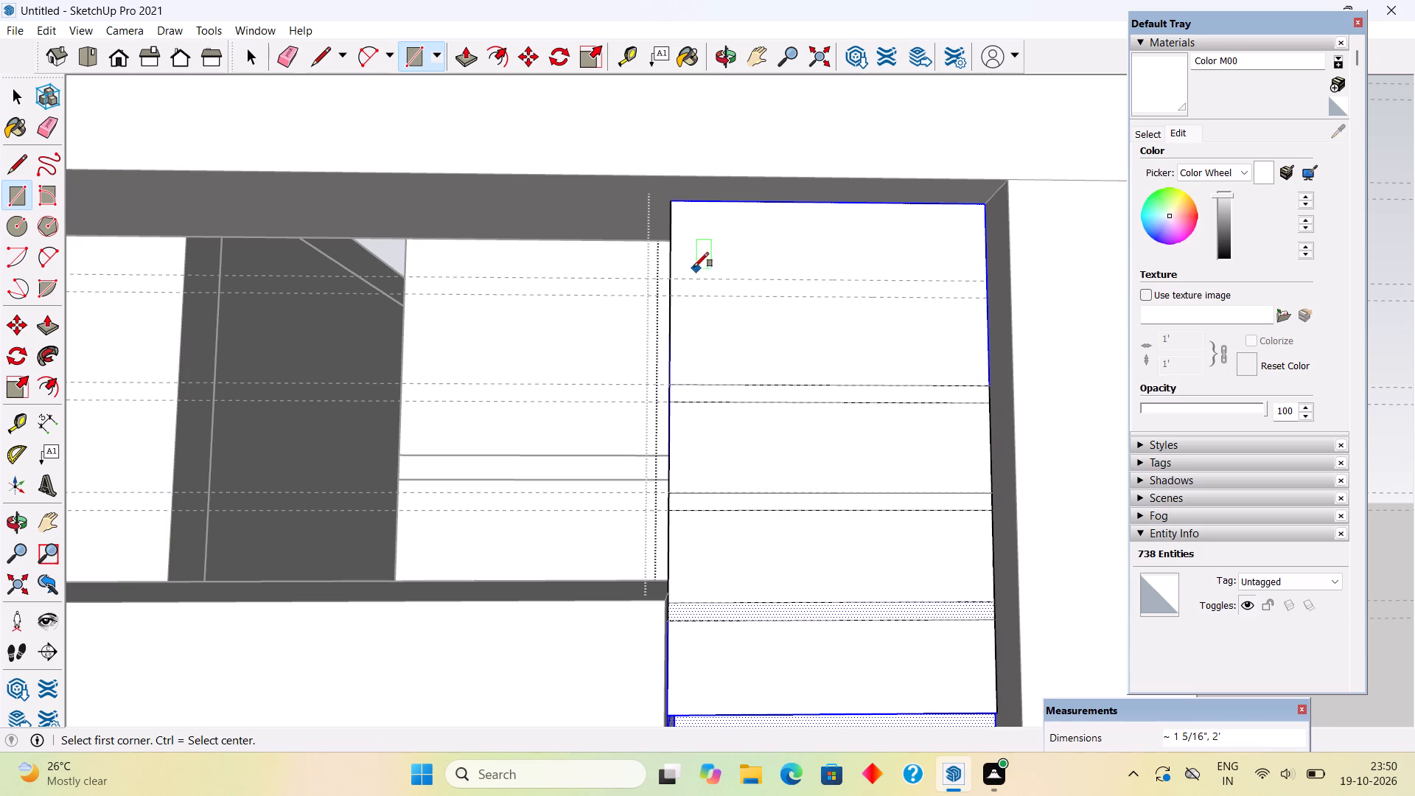
{"action": "left_click", "coordinate": [677, 277]}
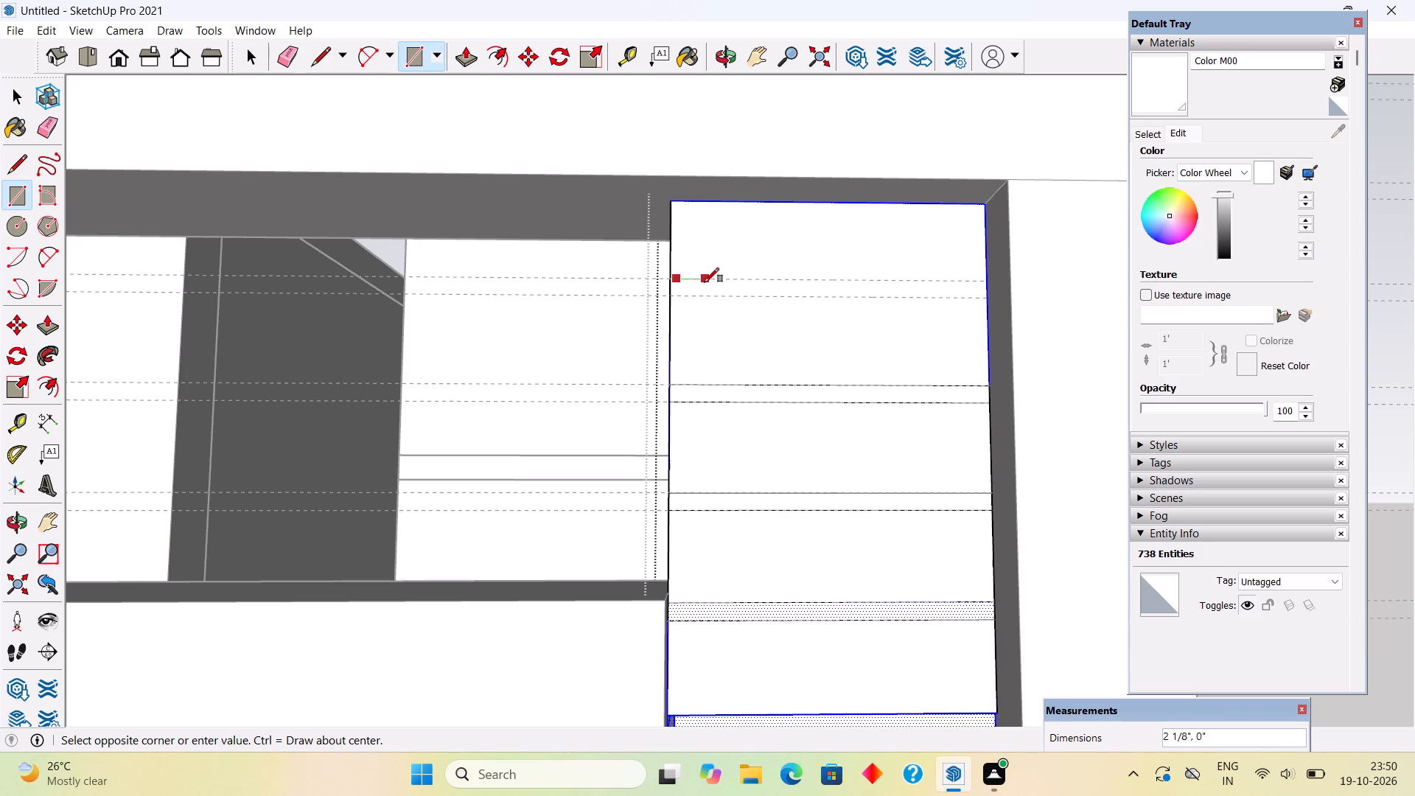
{"action": "key", "text": "r"}
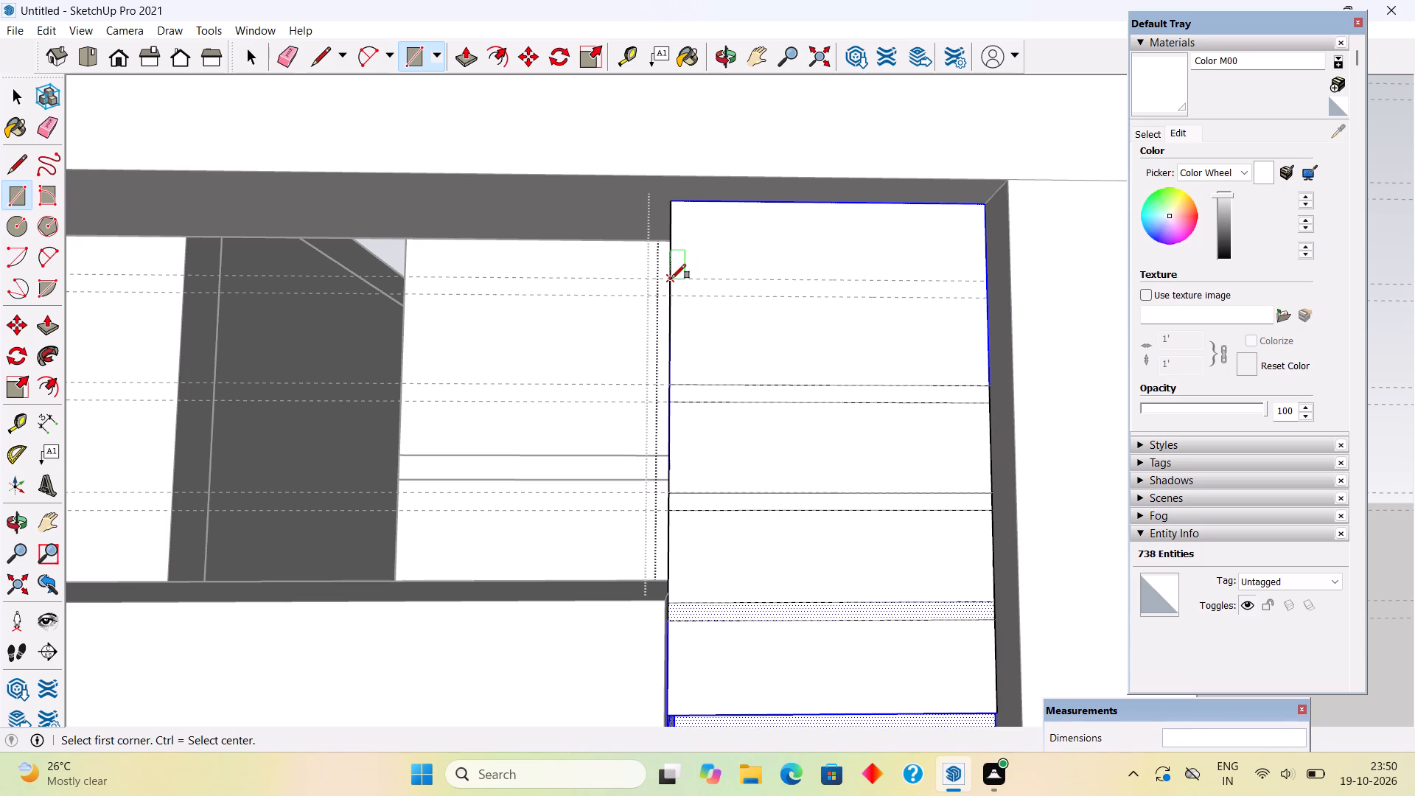
{"action": "left_click", "coordinate": [671, 279]}
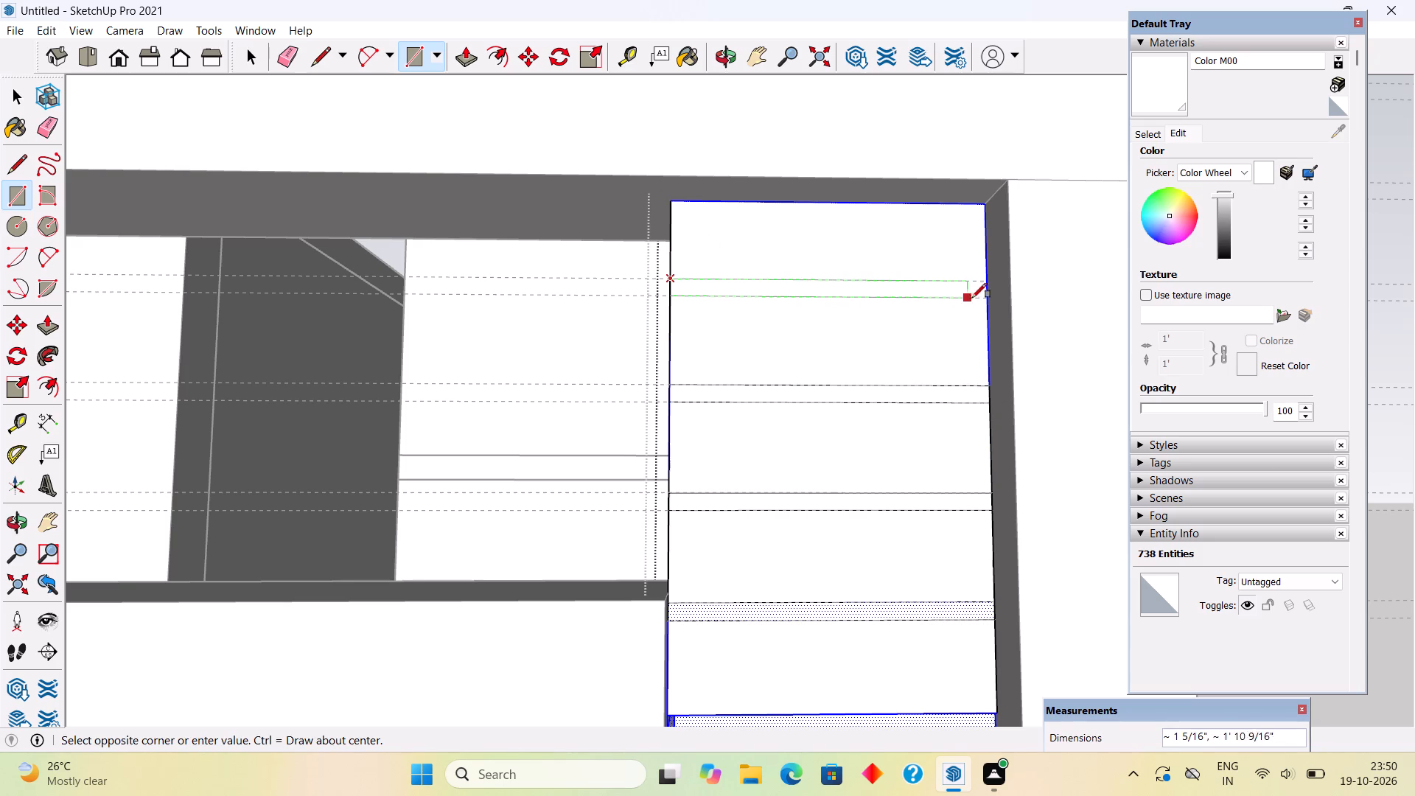
{"action": "left_click", "coordinate": [990, 296]}
Push the four new groove rectangles on the slat strip in by 0.5" and leave the group.
{"action": "key", "text": "p"}
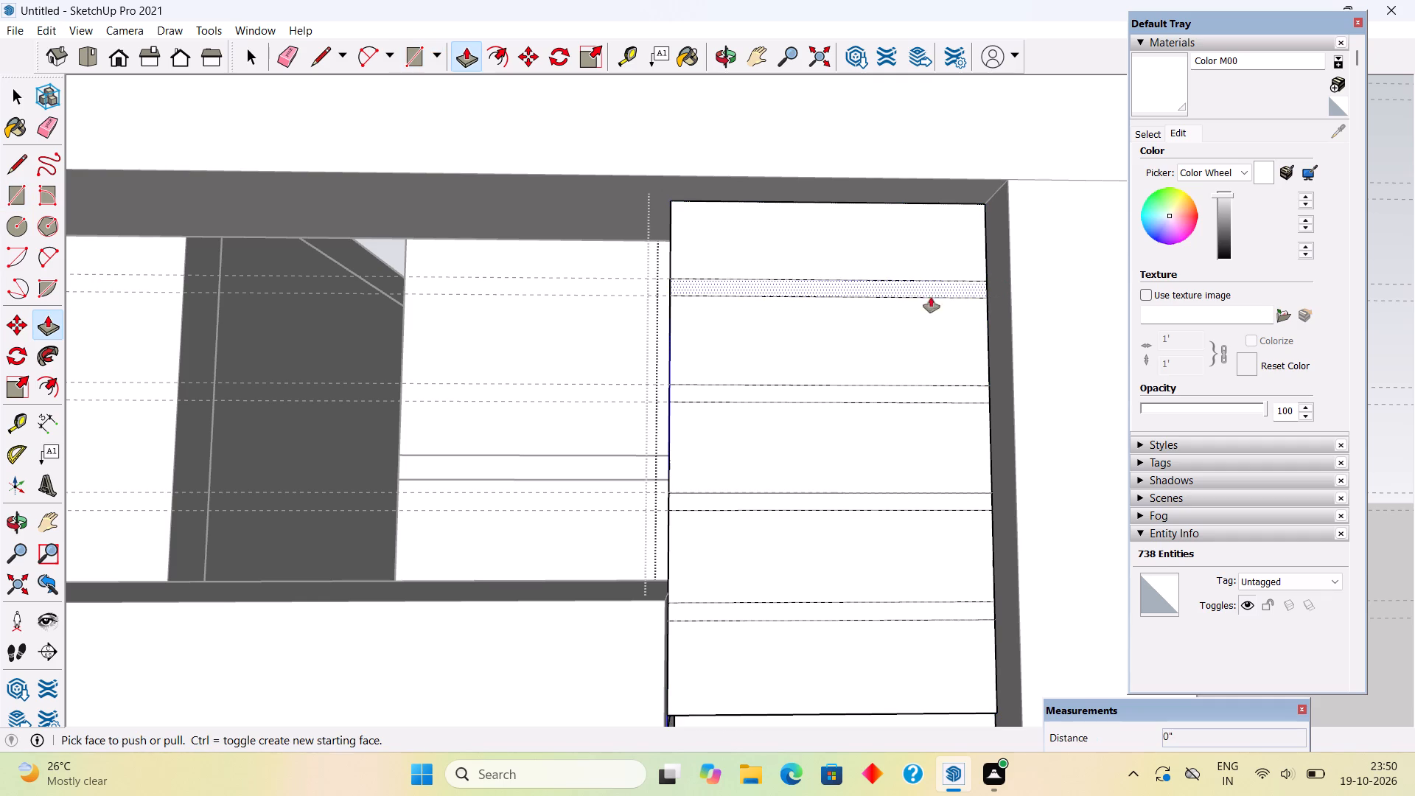
{"action": "left_click", "coordinate": [914, 295]}
{"action": "type", "text": ".5\""}
{"action": "key", "text": "Return"}
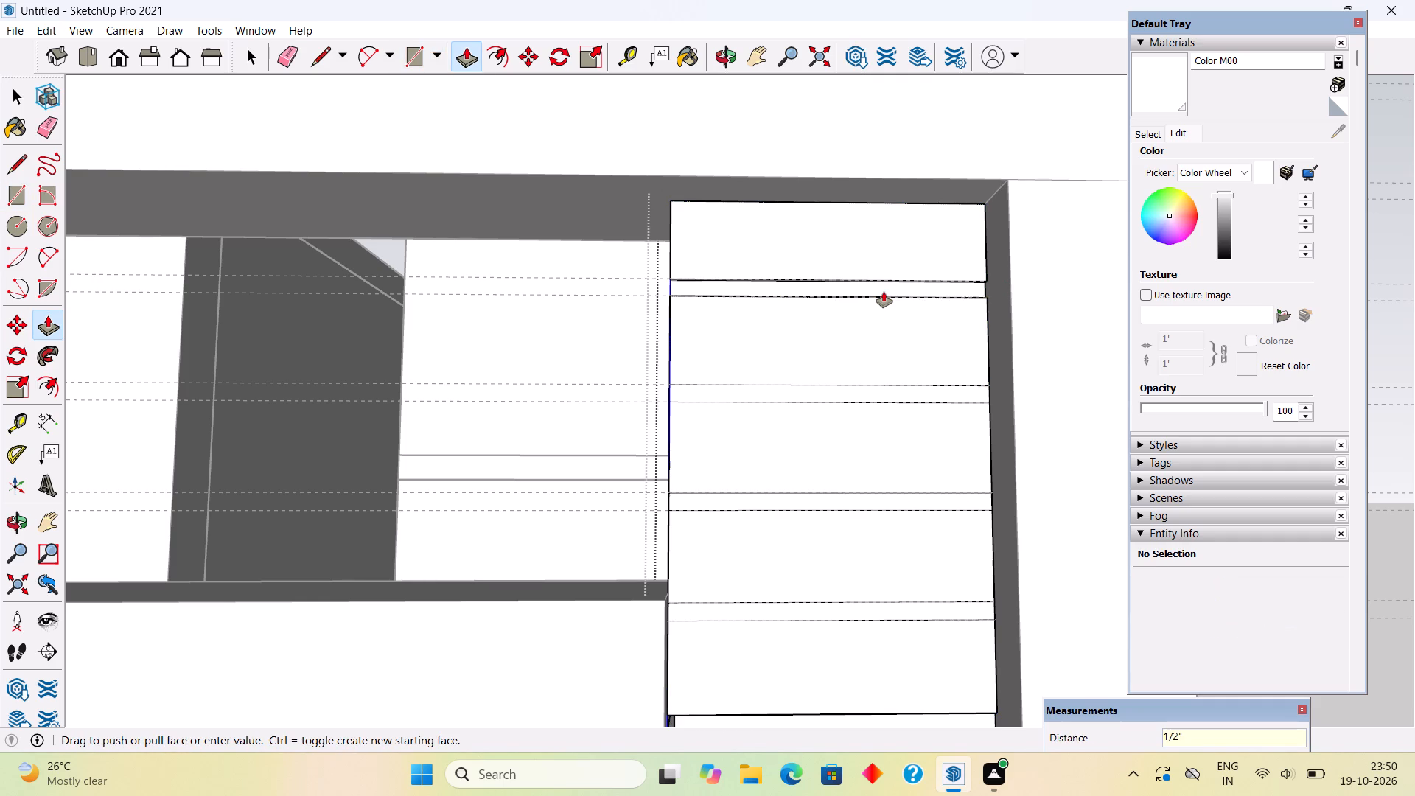
{"action": "double_click", "coordinate": [889, 394]}
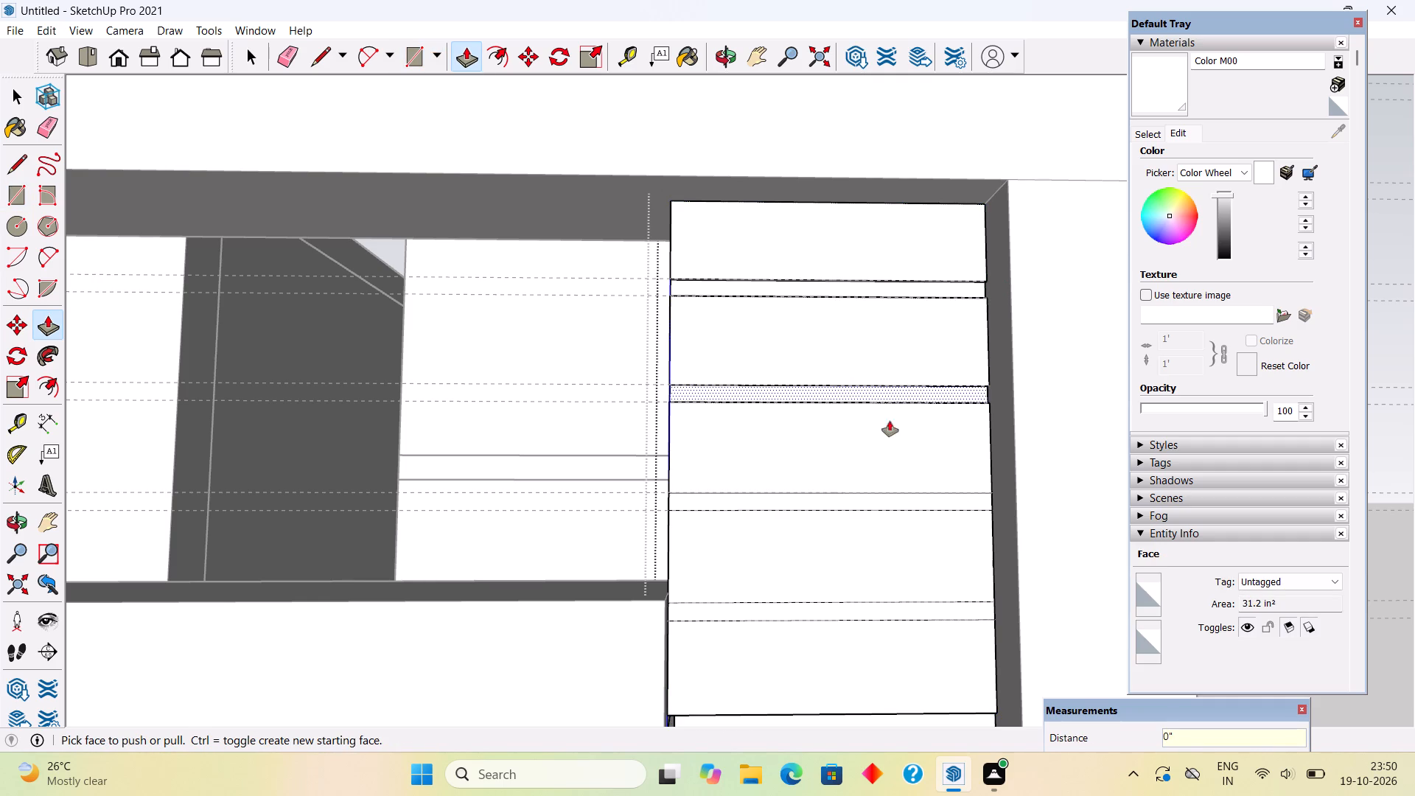
{"action": "double_click", "coordinate": [889, 506]}
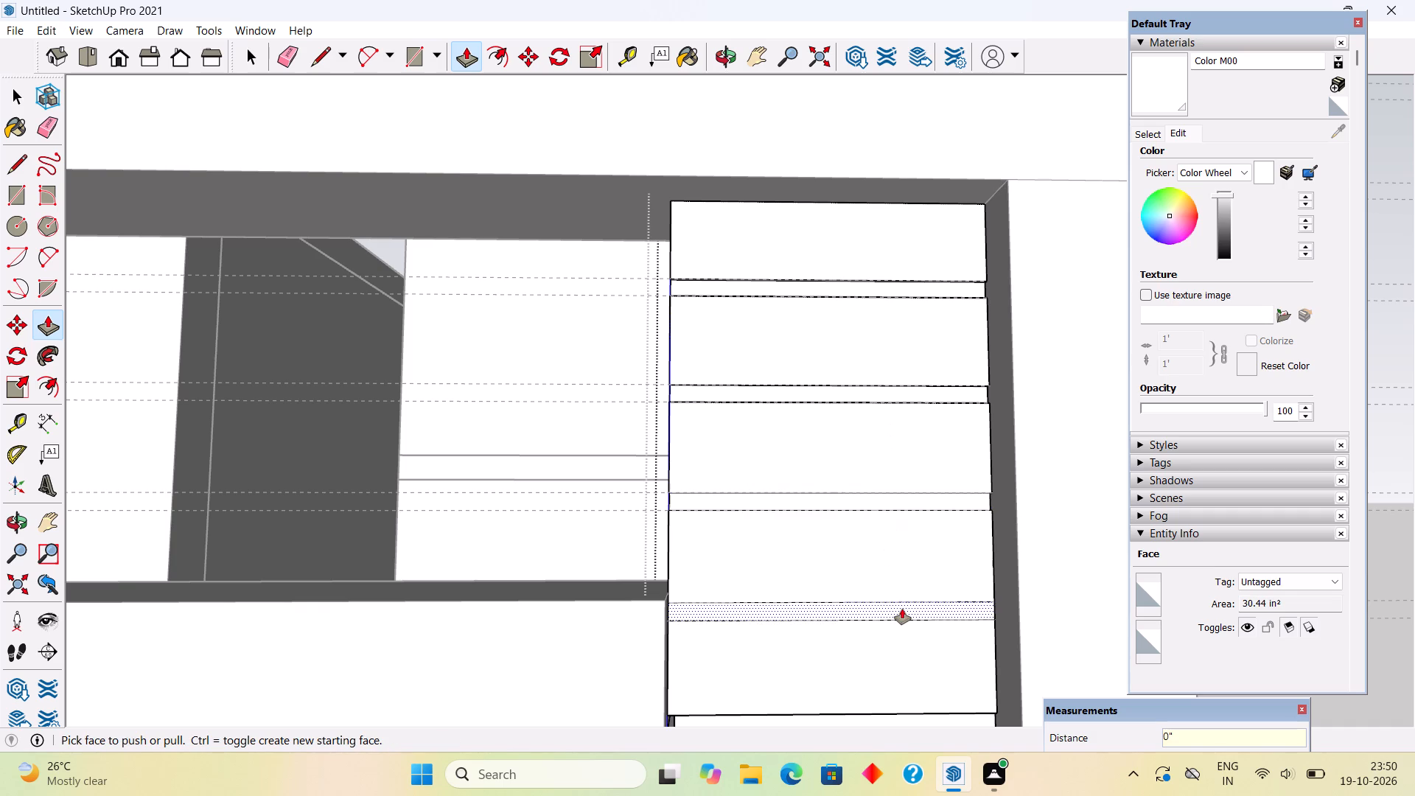
{"action": "double_click", "coordinate": [902, 609]}
{"action": "key", "text": "space"}
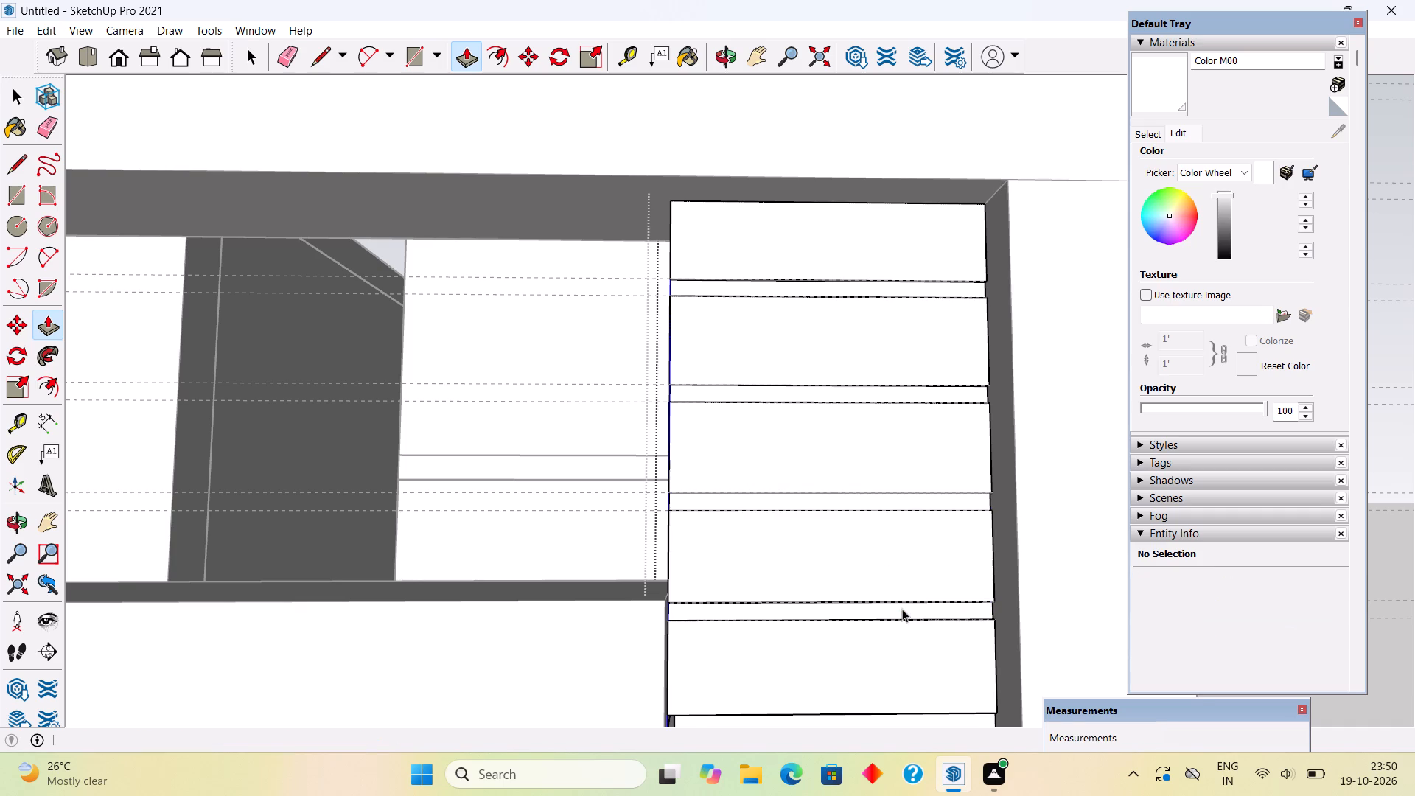
{"action": "scroll", "coordinate": [903, 609], "scroll_direction": "down", "scroll_amount": 4}
{"action": "scroll", "coordinate": [904, 609], "scroll_direction": "up", "scroll_amount": 1}
{"action": "scroll", "coordinate": [902, 604], "scroll_direction": "down", "scroll_amount": 6}
{"action": "left_click", "coordinate": [1069, 467]}
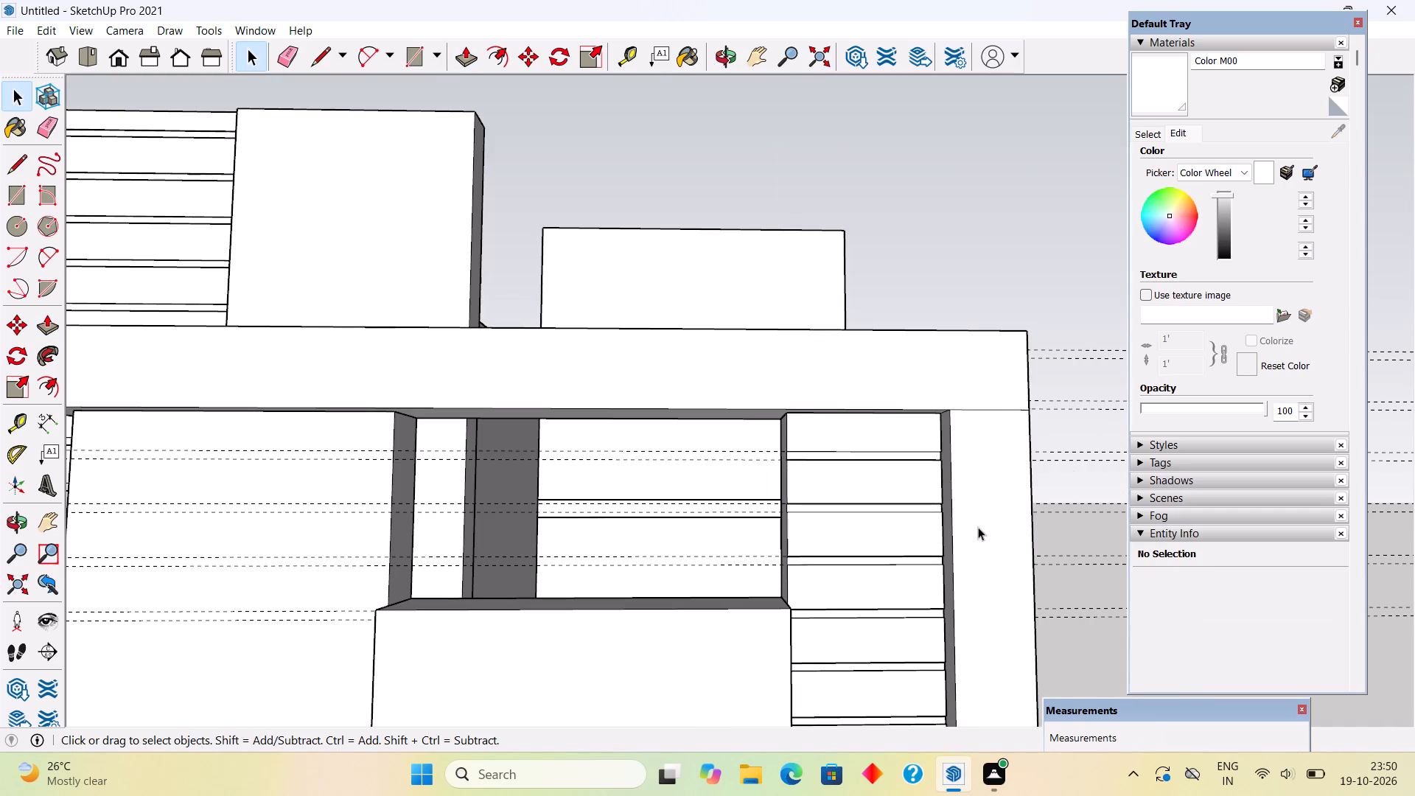
Examine the extended slat strip, top beam and balcony from above and from below.
{"action": "scroll", "coordinate": [847, 489], "scroll_direction": "down", "scroll_amount": 4}
{"action": "middle_click_drag", "start_coordinate": [808, 476], "coordinate": [769, 552]}
{"action": "scroll", "coordinate": [772, 544], "scroll_direction": "down", "scroll_amount": 4}
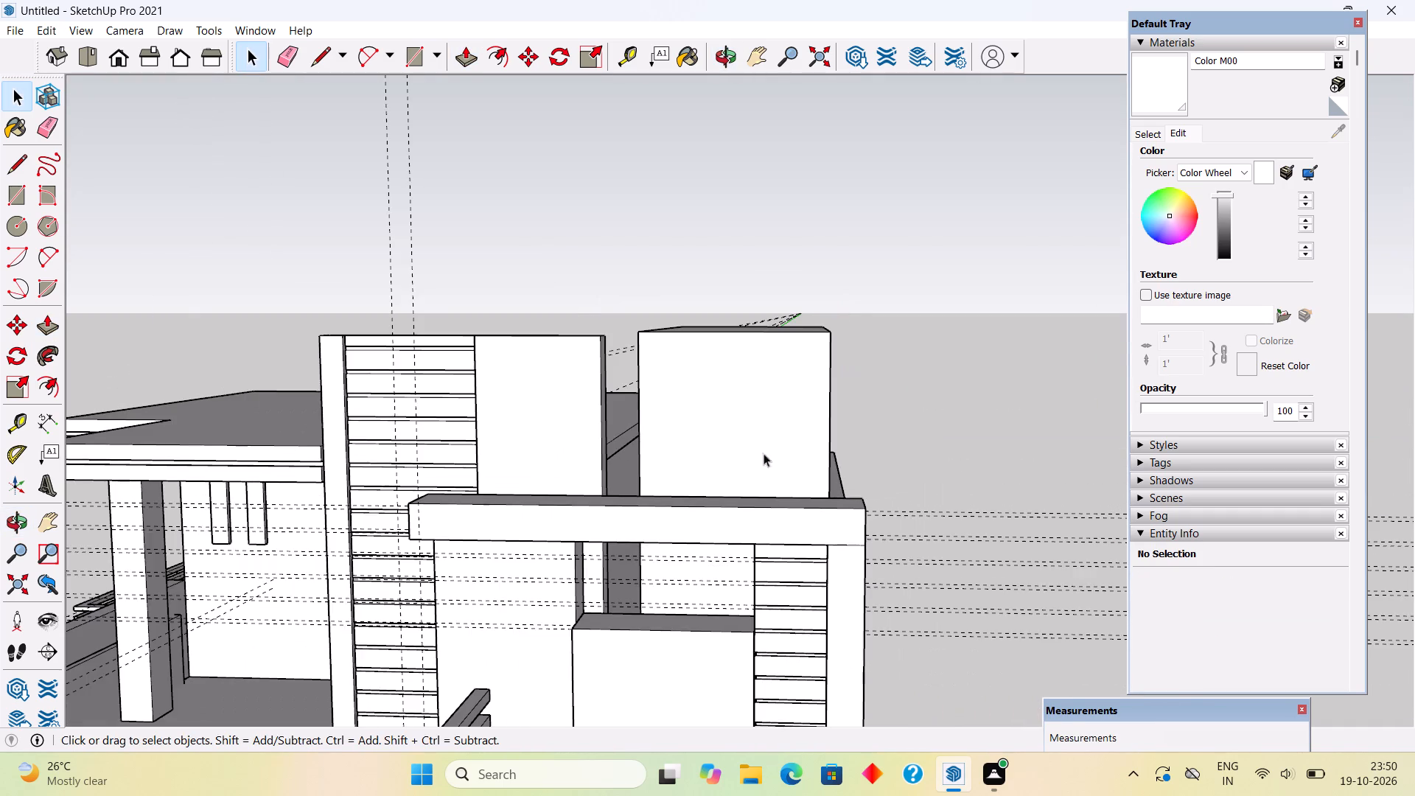
{"action": "scroll", "coordinate": [747, 346], "scroll_direction": "down", "scroll_amount": 4}
{"action": "middle_click_drag", "start_coordinate": [747, 357], "coordinate": [747, 469]}
{"action": "scroll", "coordinate": [688, 704], "scroll_direction": "up", "scroll_amount": 6}
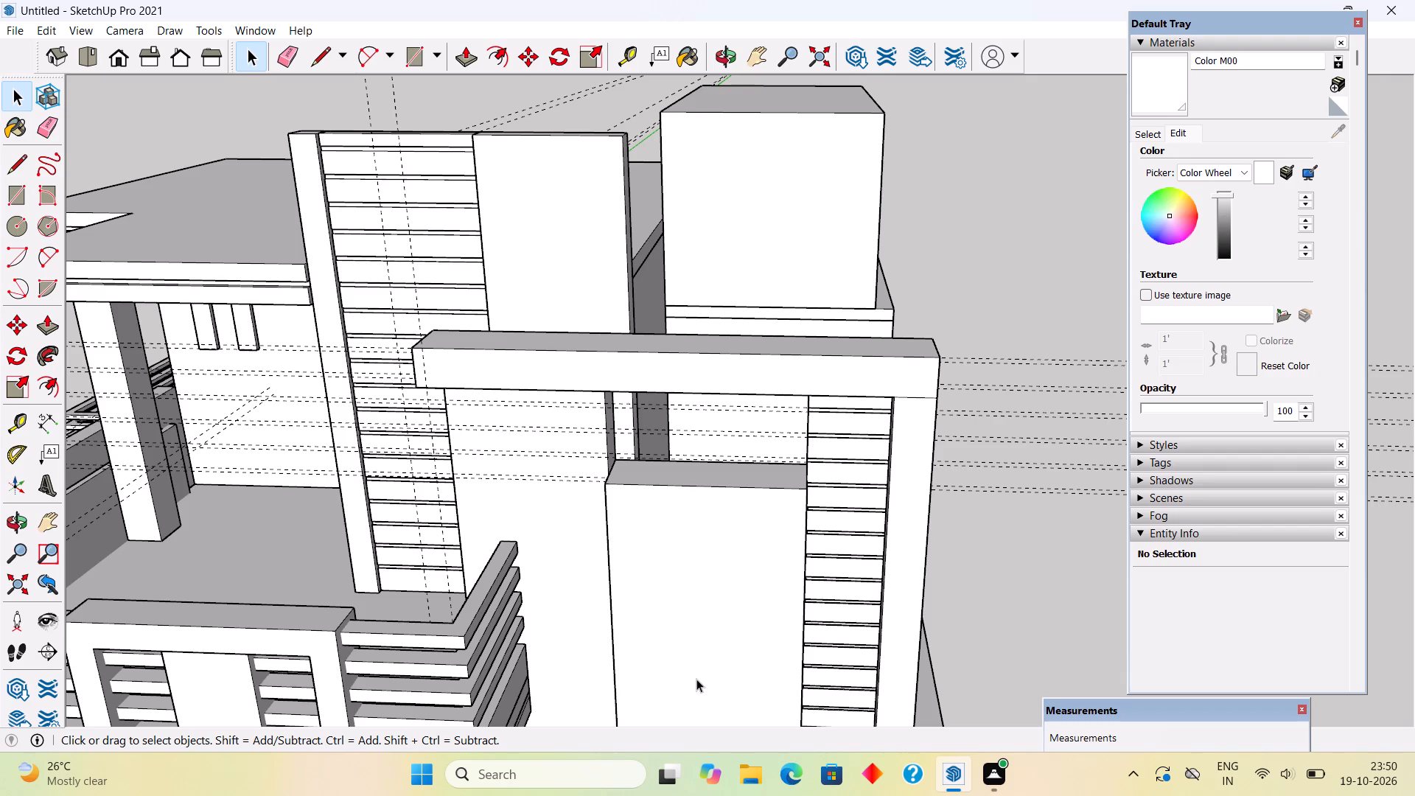
{"action": "middle_click_drag", "start_coordinate": [857, 670], "coordinate": [1059, 539]}
{"action": "scroll", "coordinate": [852, 578], "scroll_direction": "down", "scroll_amount": 3}
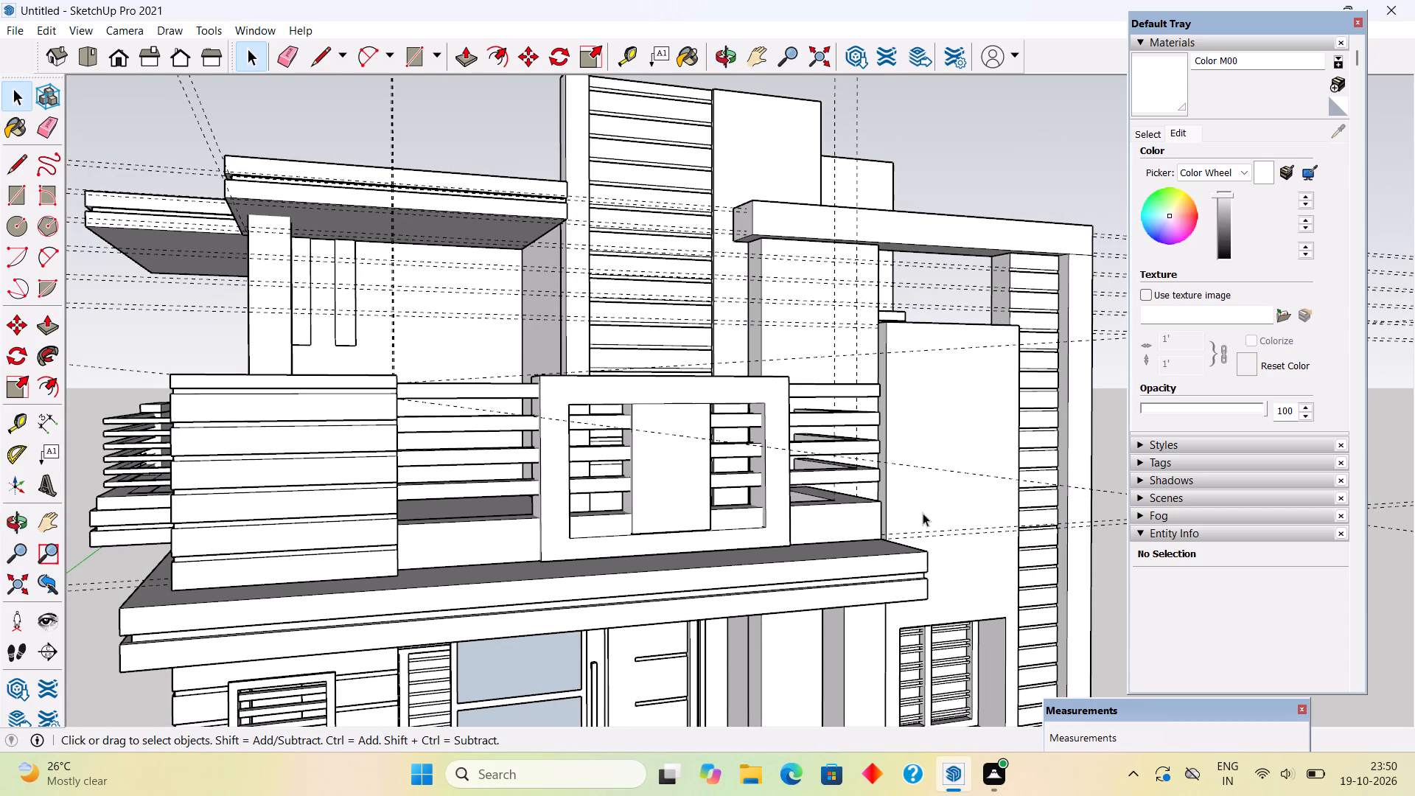
Draw a rectangle covering the top of the shorter projecting wall slab beside the slat strip and extrude it up 4".
{"action": "middle_click_drag", "start_coordinate": [974, 449], "coordinate": [755, 708]}
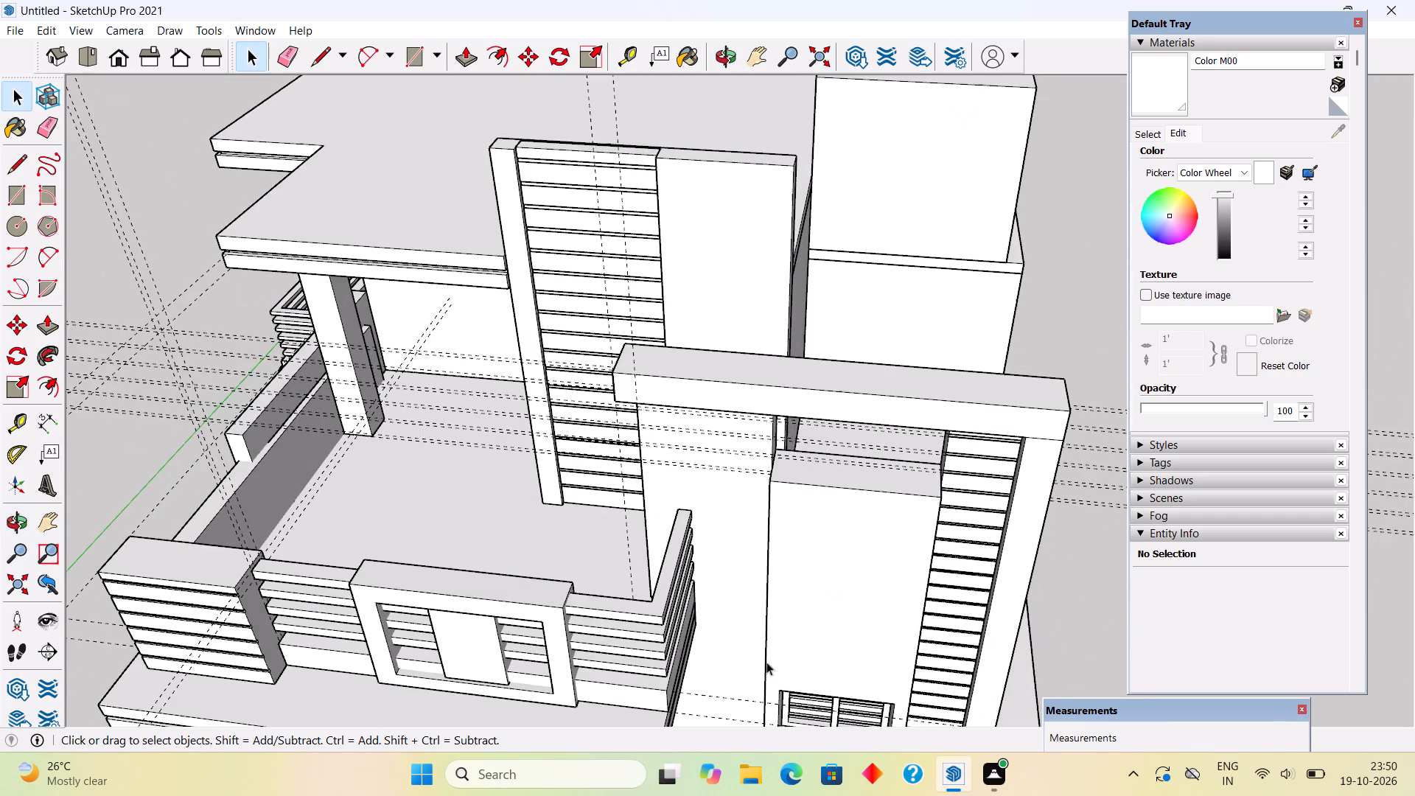
{"action": "scroll", "coordinate": [811, 514], "scroll_direction": "up", "scroll_amount": 5}
{"action": "key", "text": "r"}
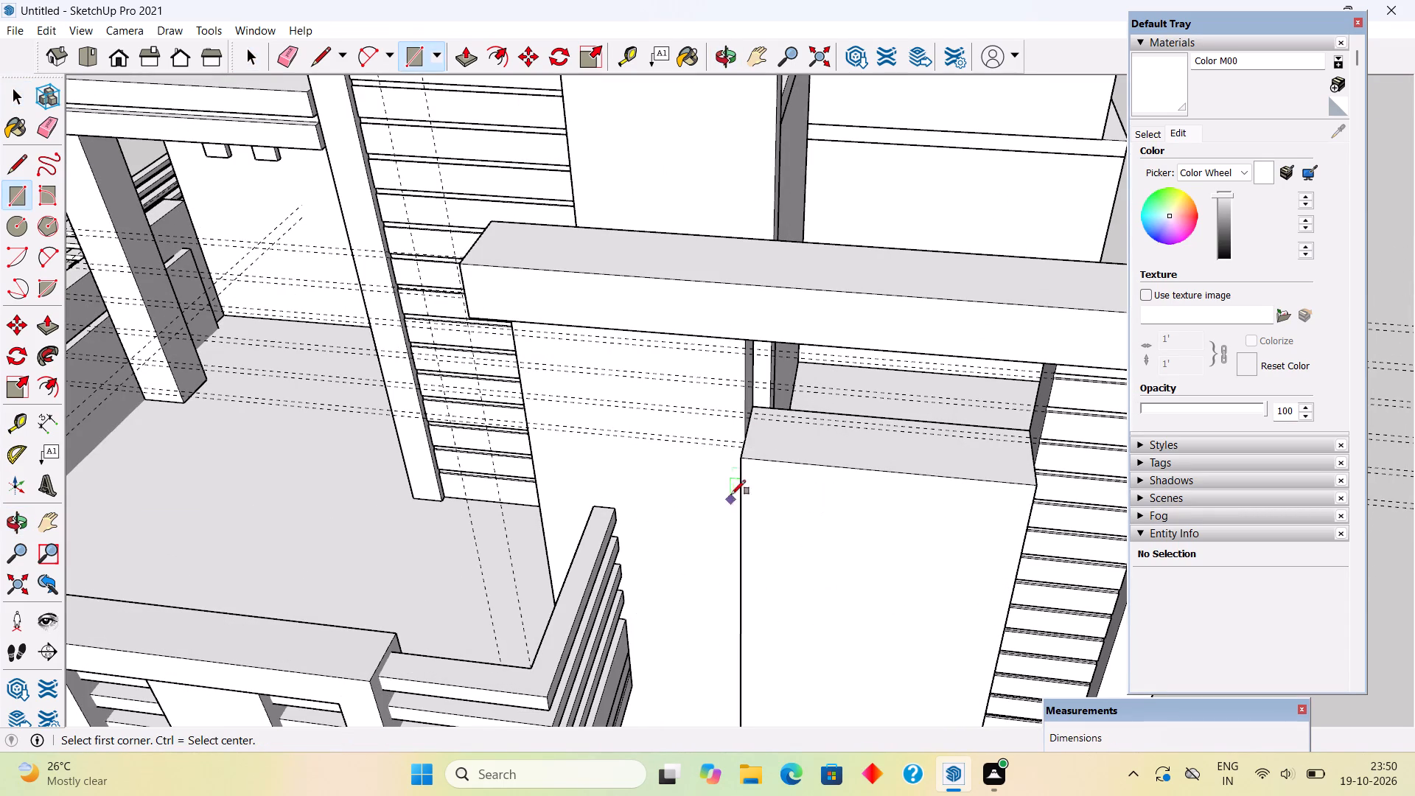
{"action": "left_click", "coordinate": [758, 408]}
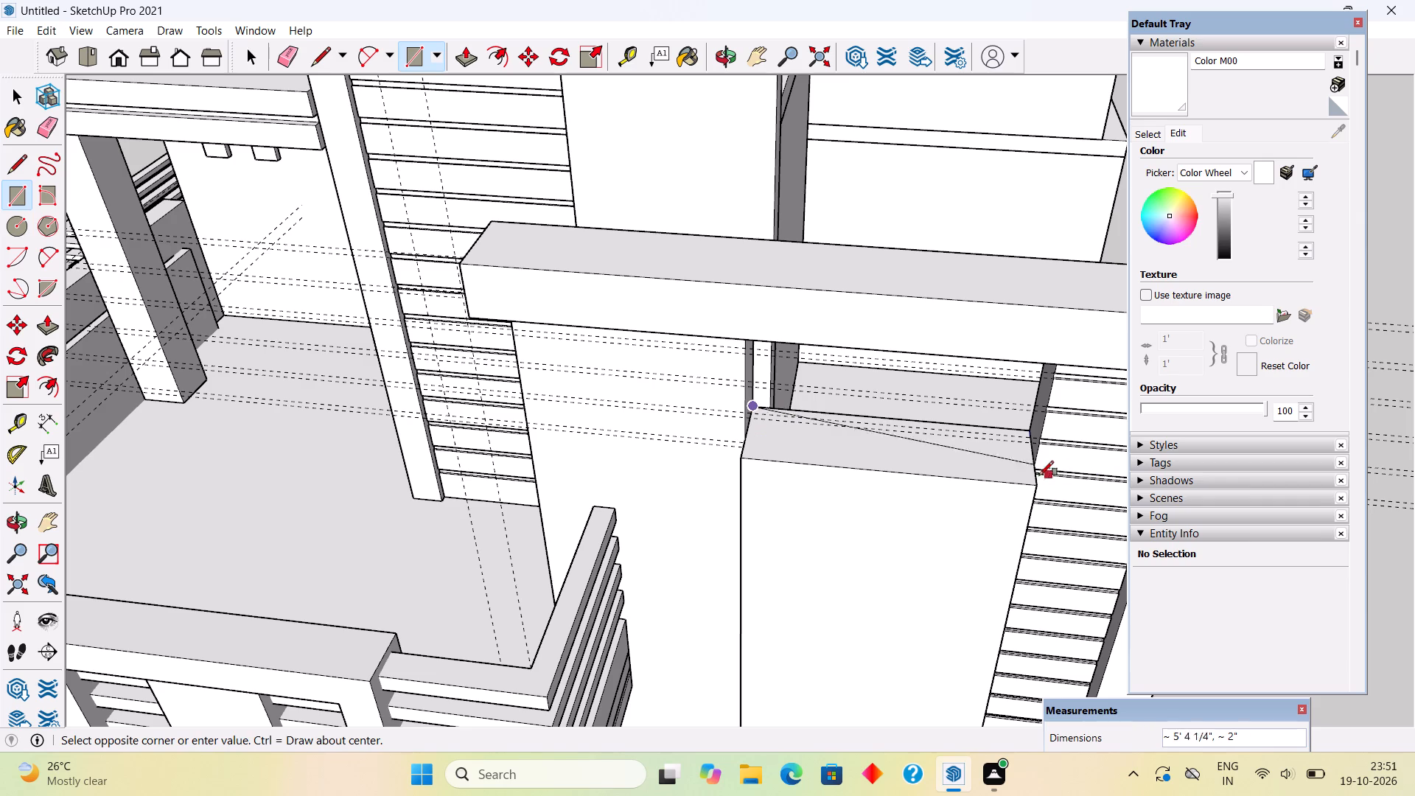
{"action": "left_click", "coordinate": [1037, 475]}
{"action": "key", "text": "p"}
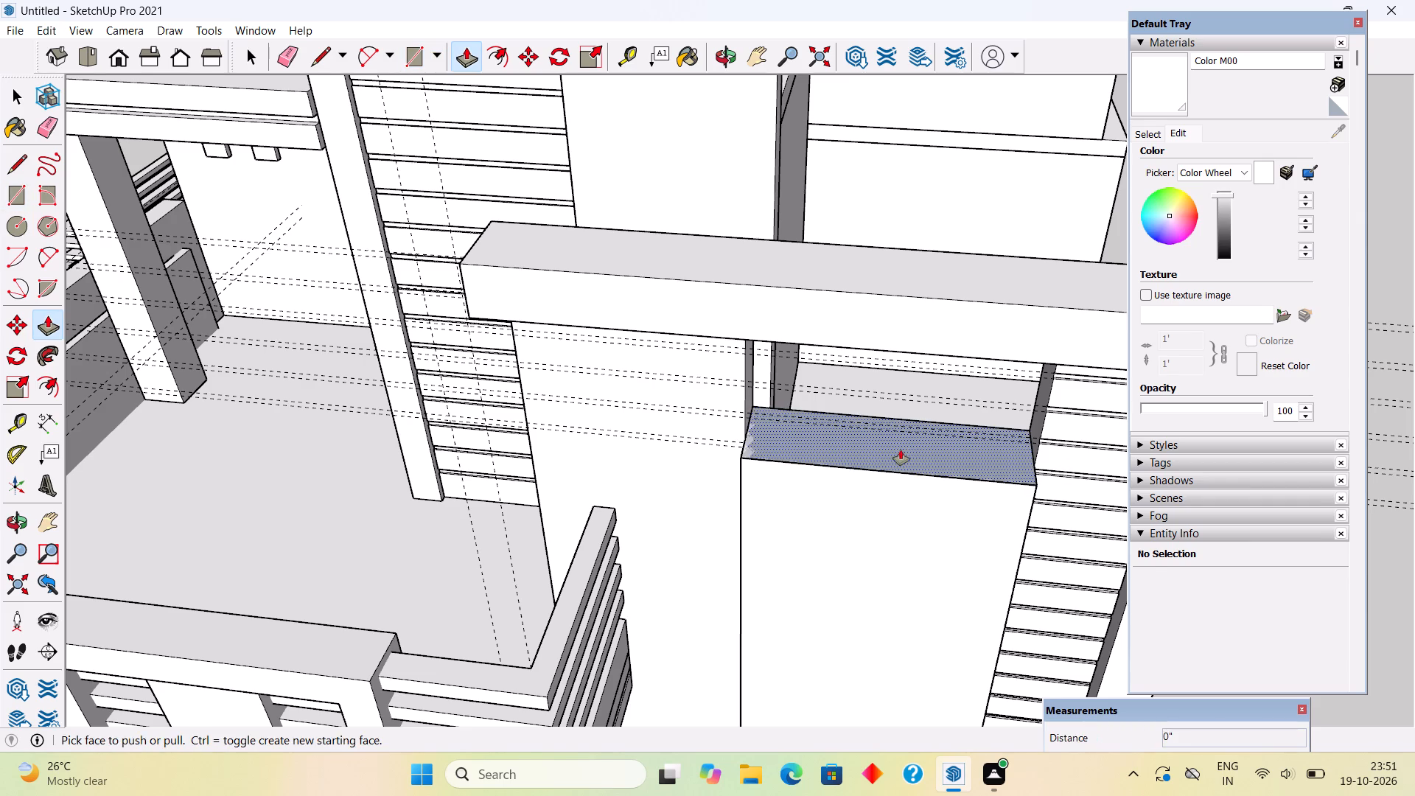
{"action": "left_click", "coordinate": [901, 450]}
{"action": "type", "text": "4\""}
{"action": "key", "text": "Return"}
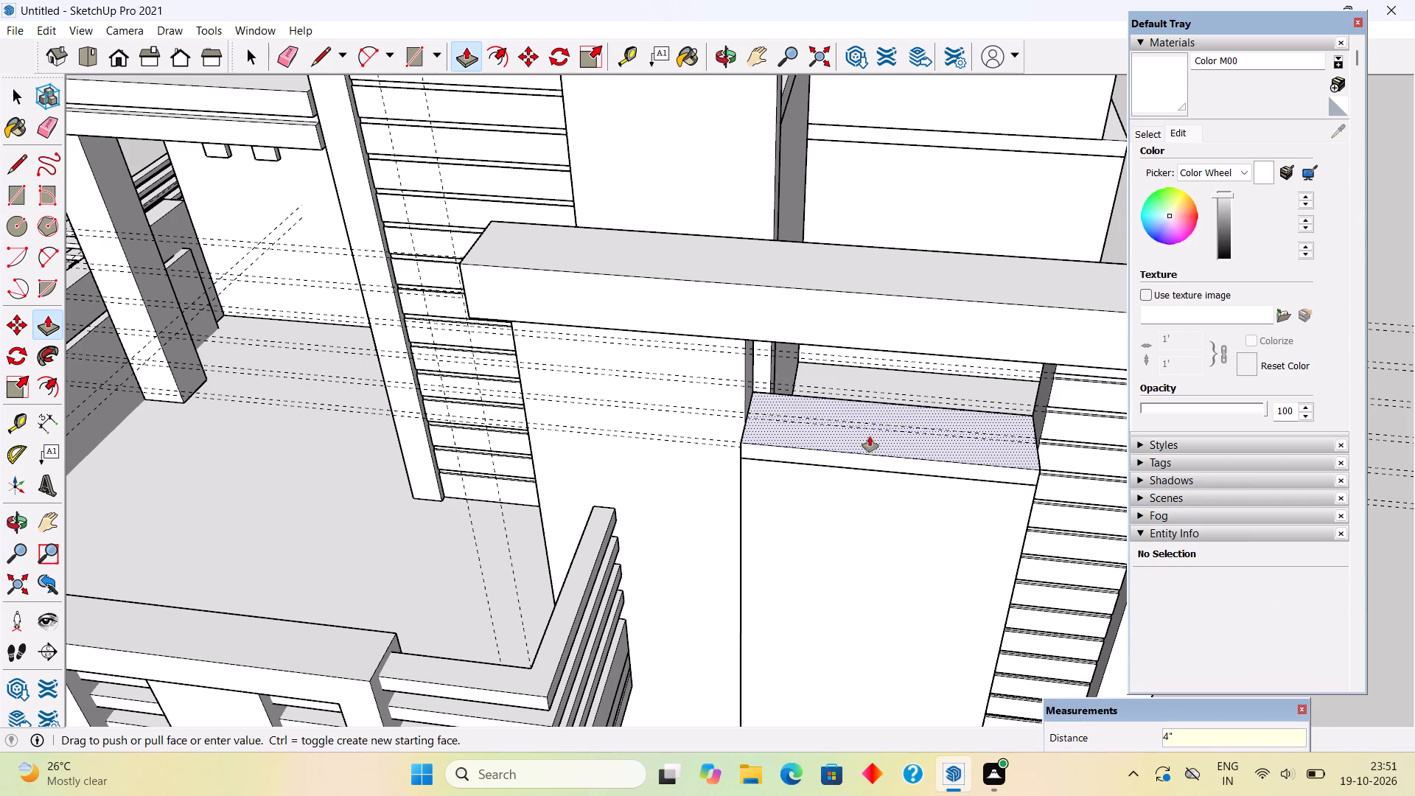
Extend the new wall cap's front face and both end faces outward by 2" as an overhang.
{"action": "left_click", "coordinate": [859, 458]}
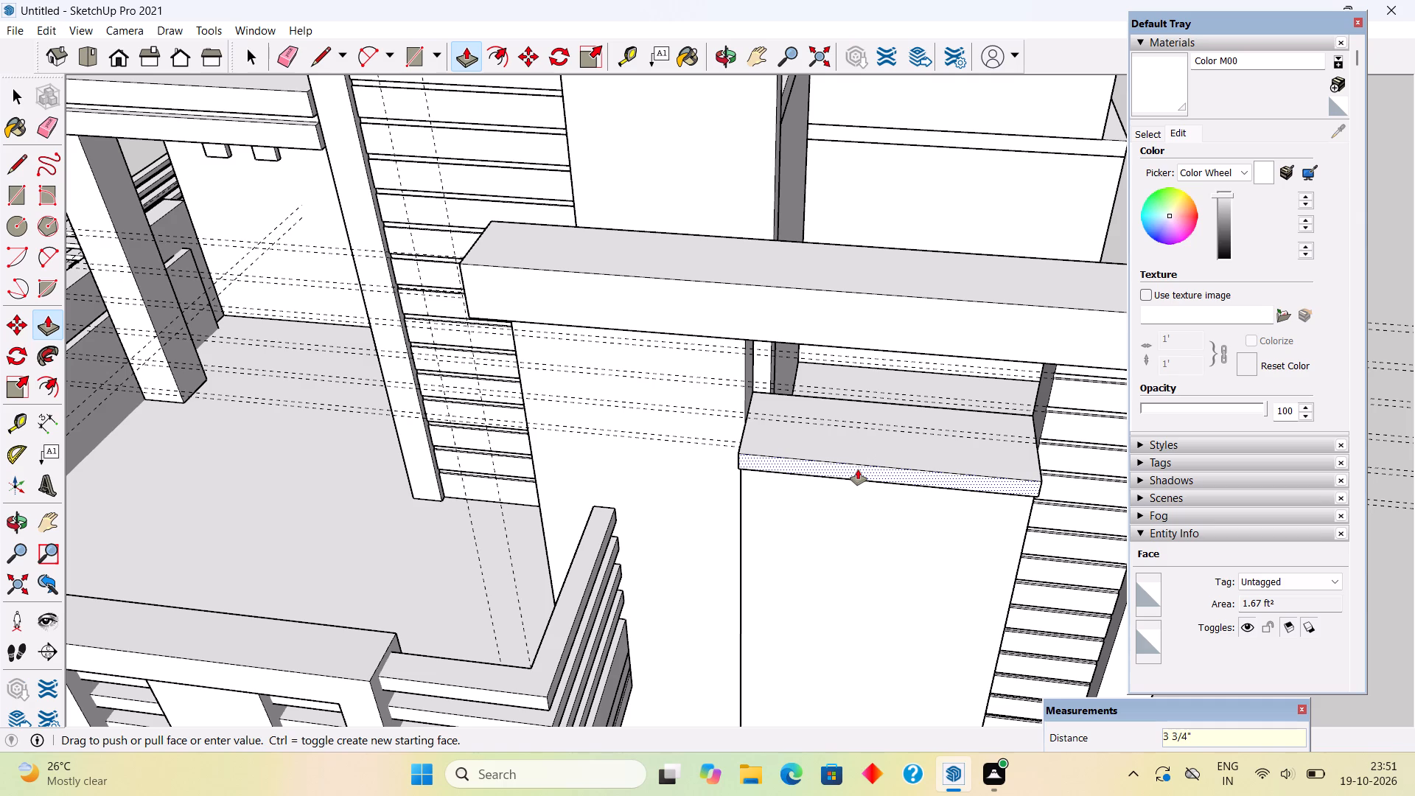
{"action": "type", "text": "2\""}
{"action": "key", "text": "Return"}
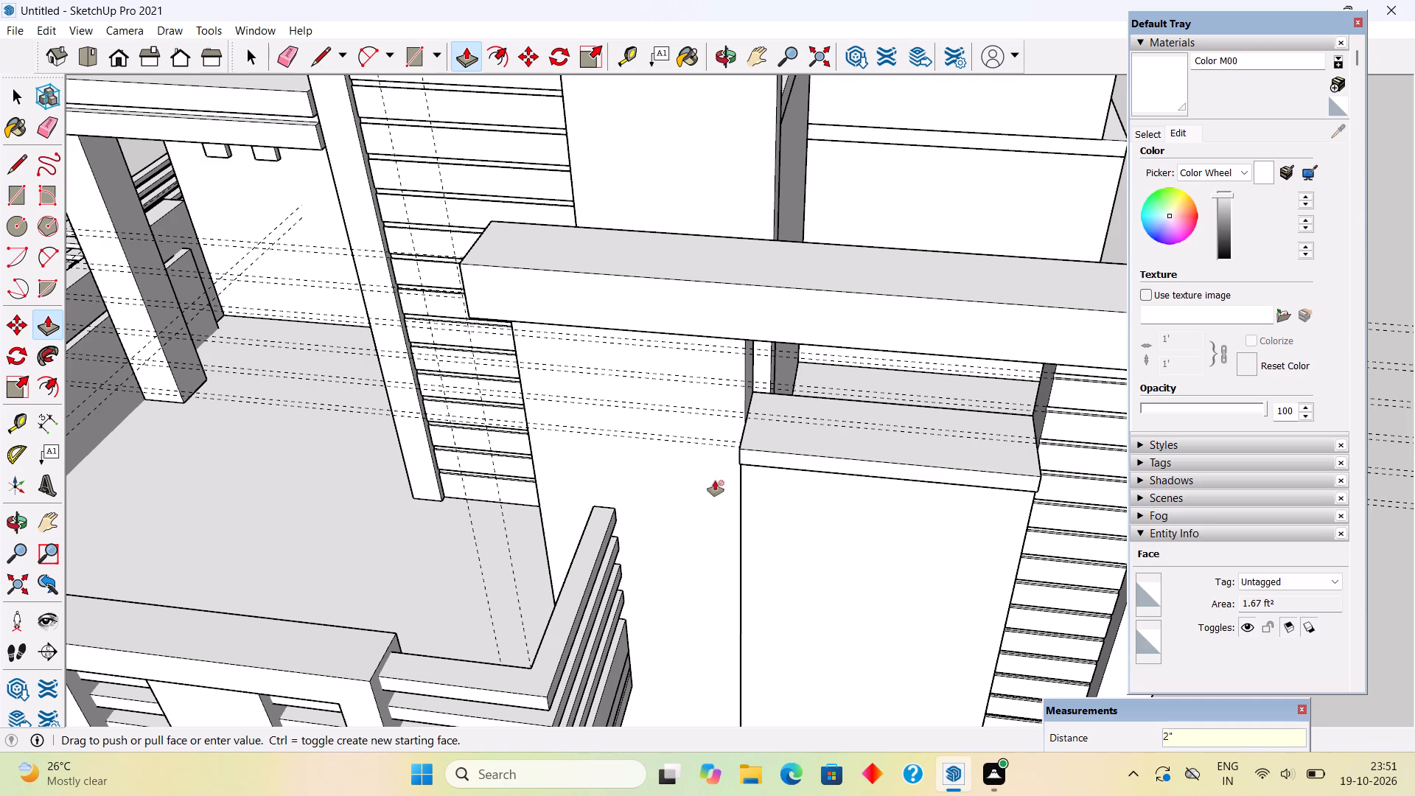
{"action": "middle_click_drag", "start_coordinate": [744, 473], "coordinate": [985, 449]}
{"action": "scroll", "coordinate": [990, 374], "scroll_direction": "up", "scroll_amount": 3}
{"action": "double_click", "coordinate": [996, 367]}
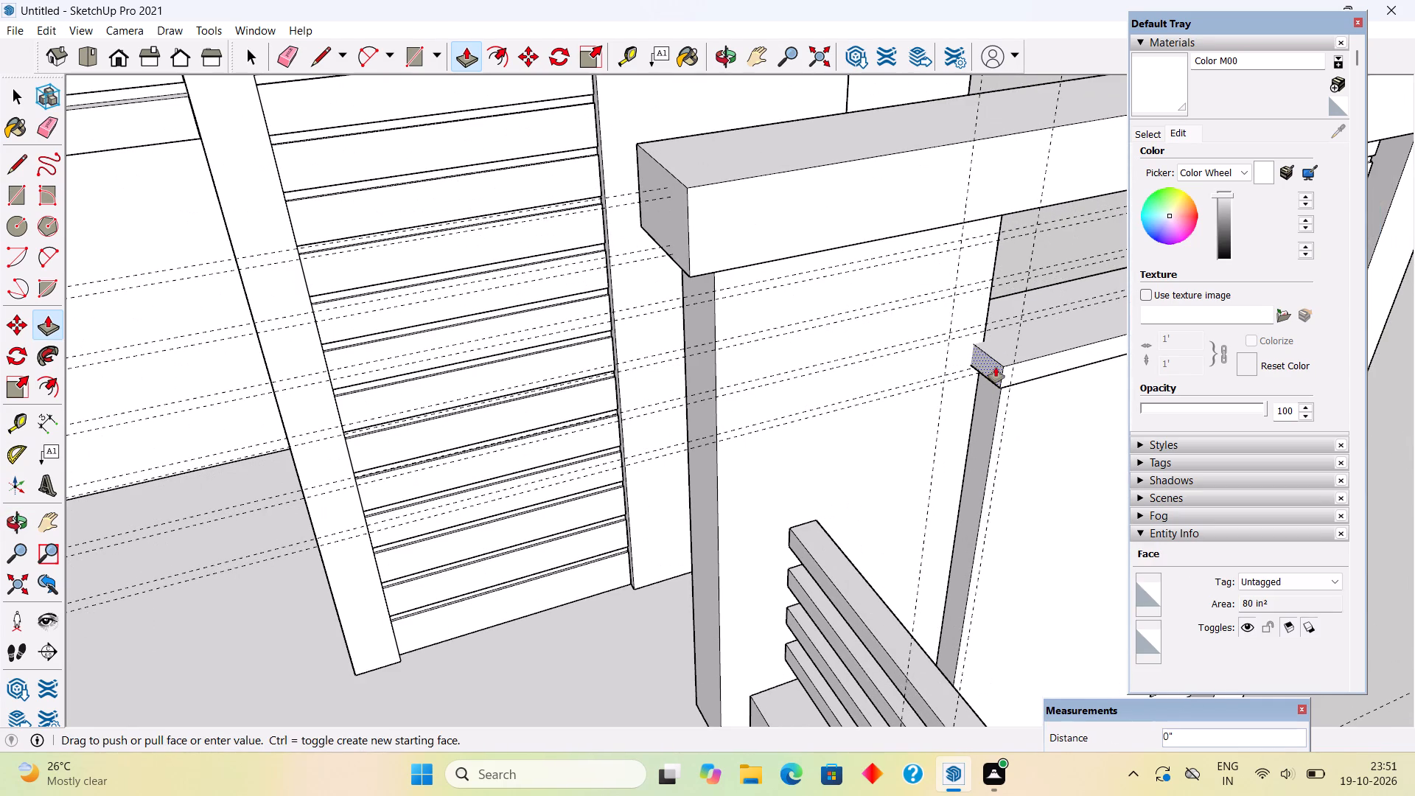
{"action": "middle_click_drag", "start_coordinate": [968, 371], "coordinate": [434, 261]}
{"action": "double_click", "coordinate": [879, 386]}
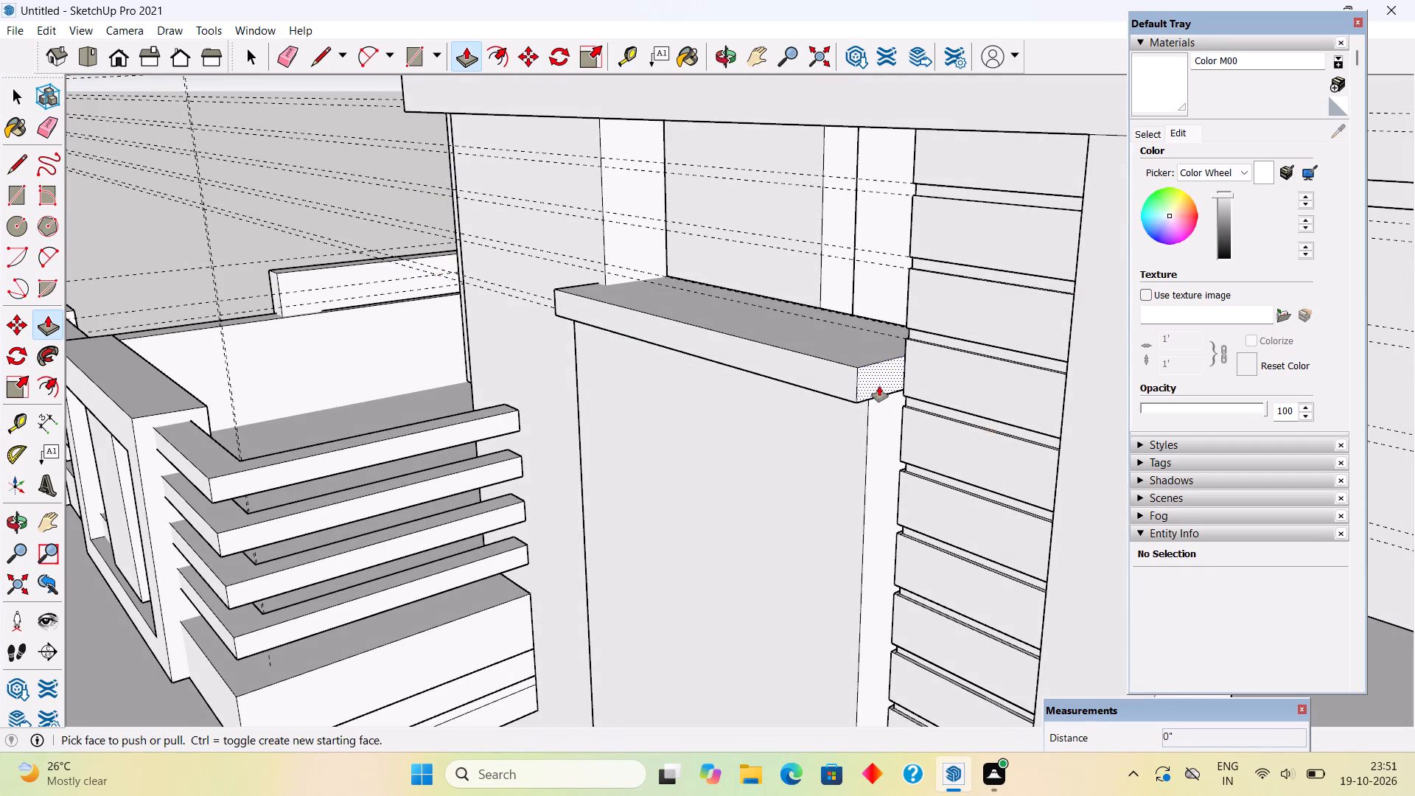
{"action": "middle_click_drag", "start_coordinate": [828, 450], "coordinate": [1076, 439]}
{"action": "scroll", "coordinate": [1076, 439], "scroll_direction": "down", "scroll_amount": 4}
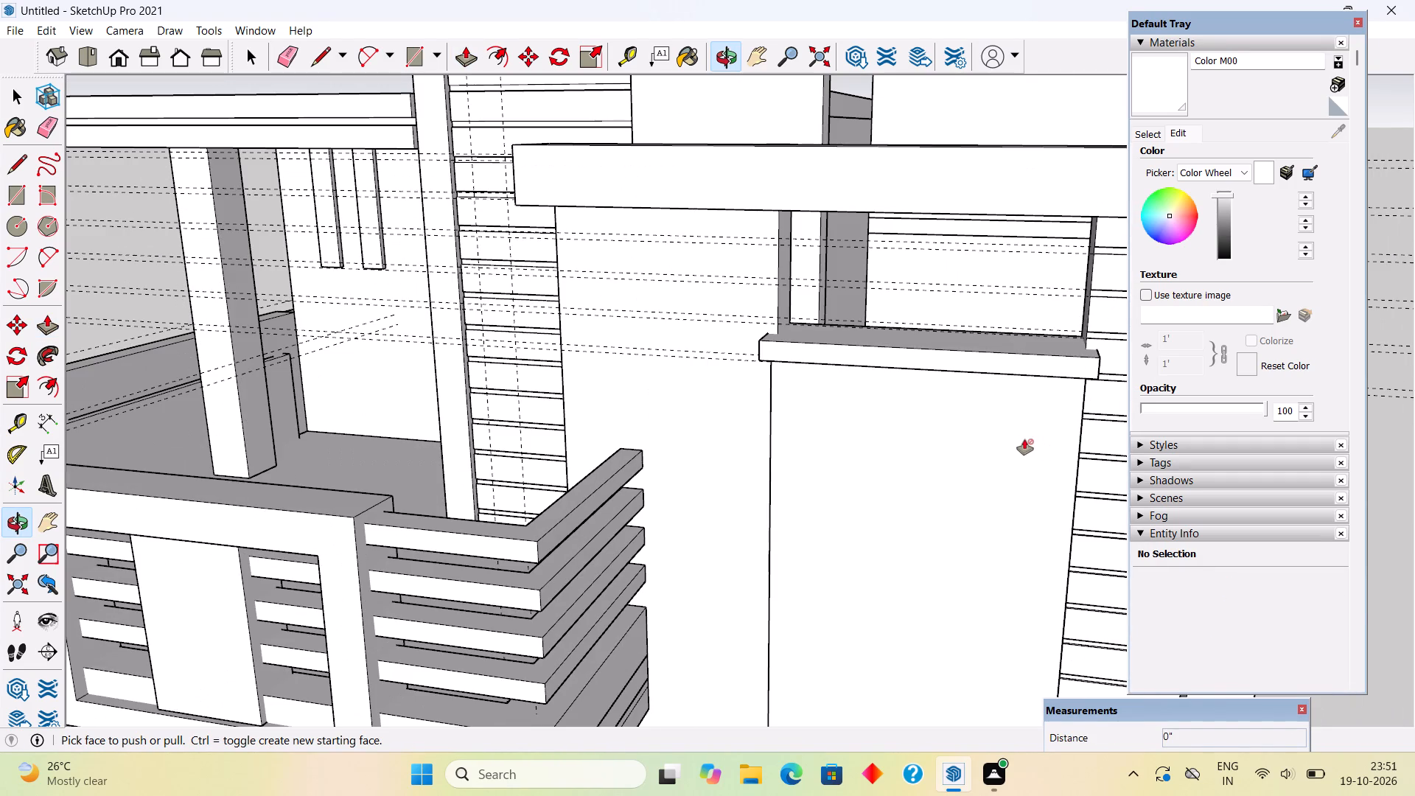
{"action": "key", "text": "space"}
Review the whole front elevation with the new wall cap from above, below and the front.
{"action": "scroll", "coordinate": [1024, 439], "scroll_direction": "down", "scroll_amount": 4}
{"action": "scroll", "coordinate": [1024, 439], "scroll_direction": "up", "scroll_amount": 1}
{"action": "scroll", "coordinate": [1024, 439], "scroll_direction": "down", "scroll_amount": 7}
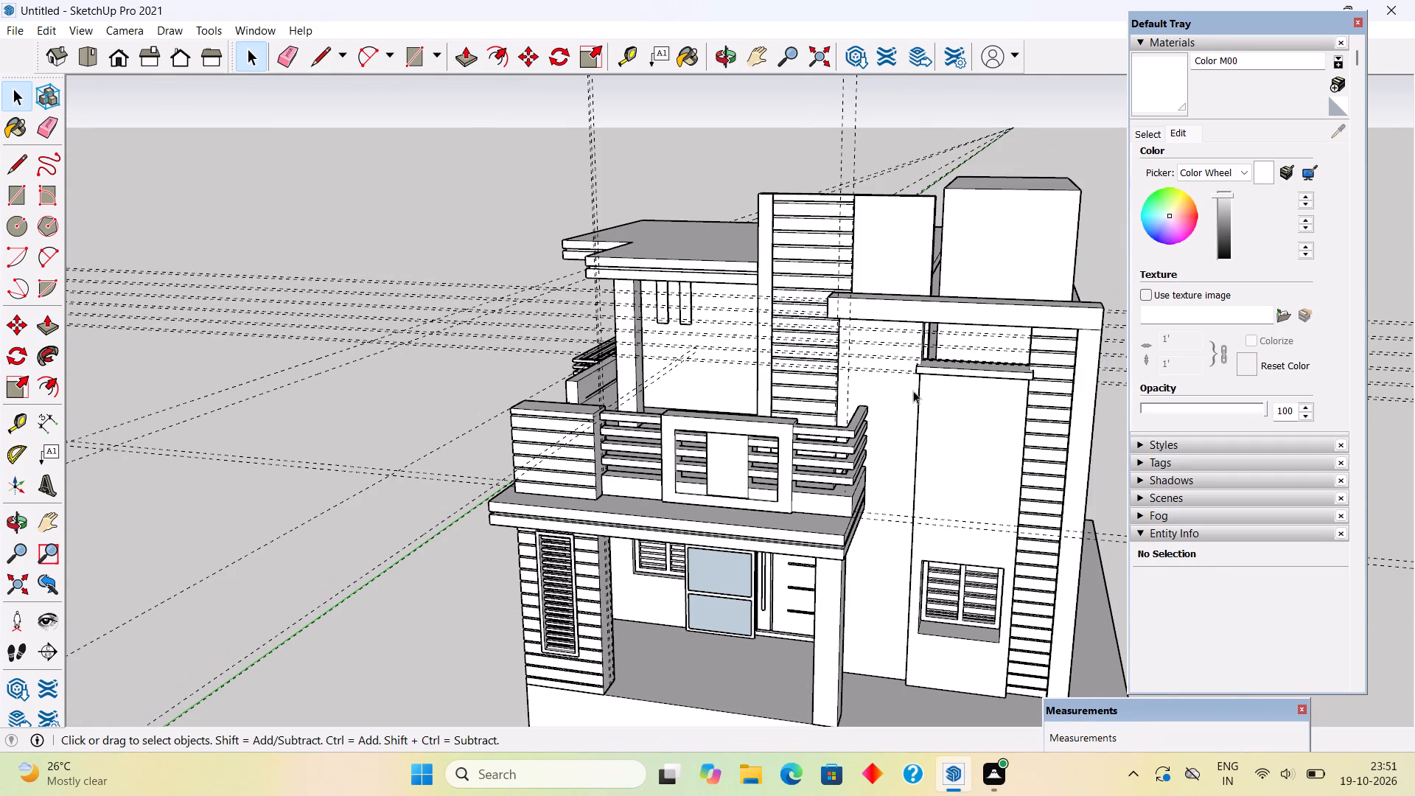
{"action": "middle_click_drag", "start_coordinate": [971, 522], "coordinate": [967, 327]}
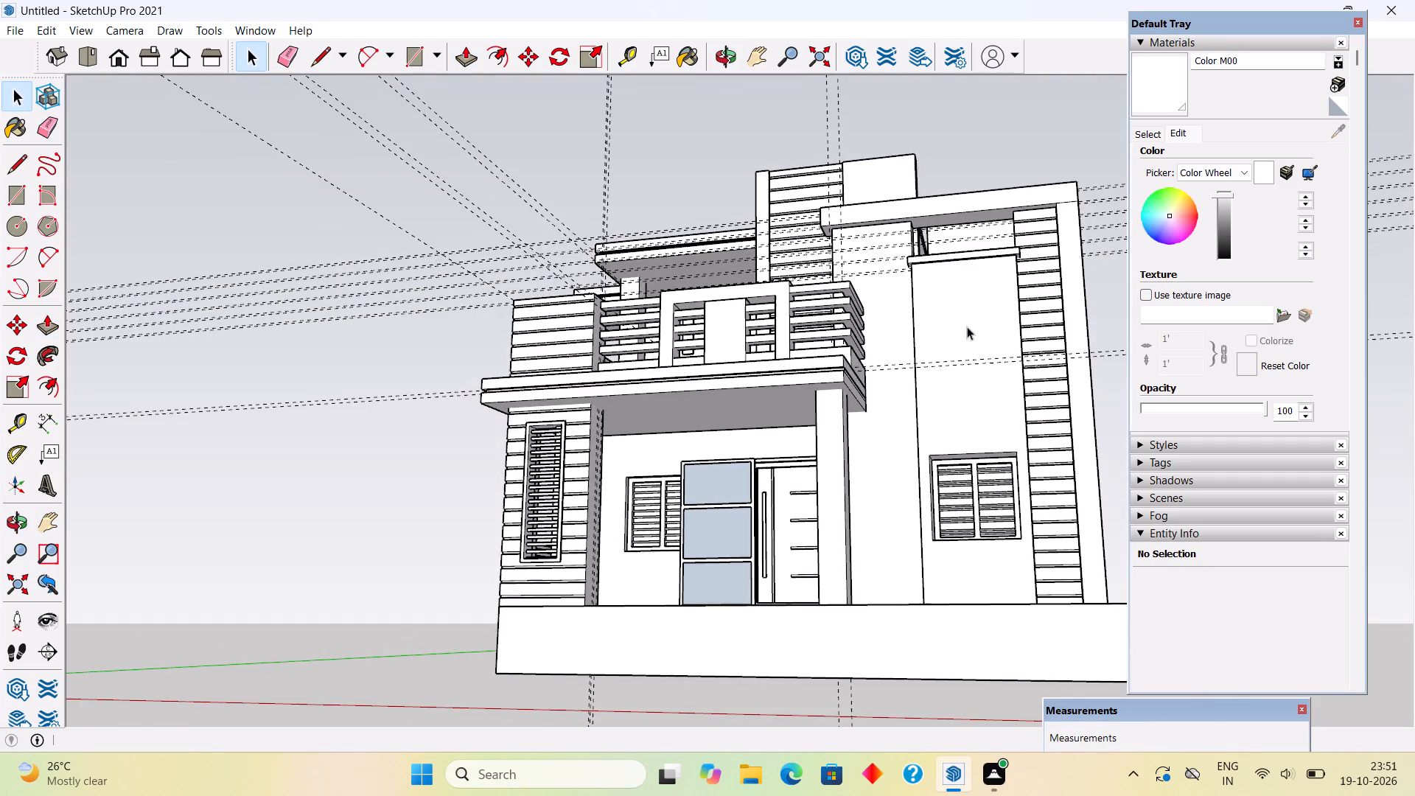
{"action": "scroll", "coordinate": [993, 486], "scroll_direction": "up", "scroll_amount": 4}
{"action": "scroll", "coordinate": [878, 422], "scroll_direction": "down", "scroll_amount": 5}
{"action": "middle_click_drag", "start_coordinate": [752, 456], "coordinate": [862, 511]}
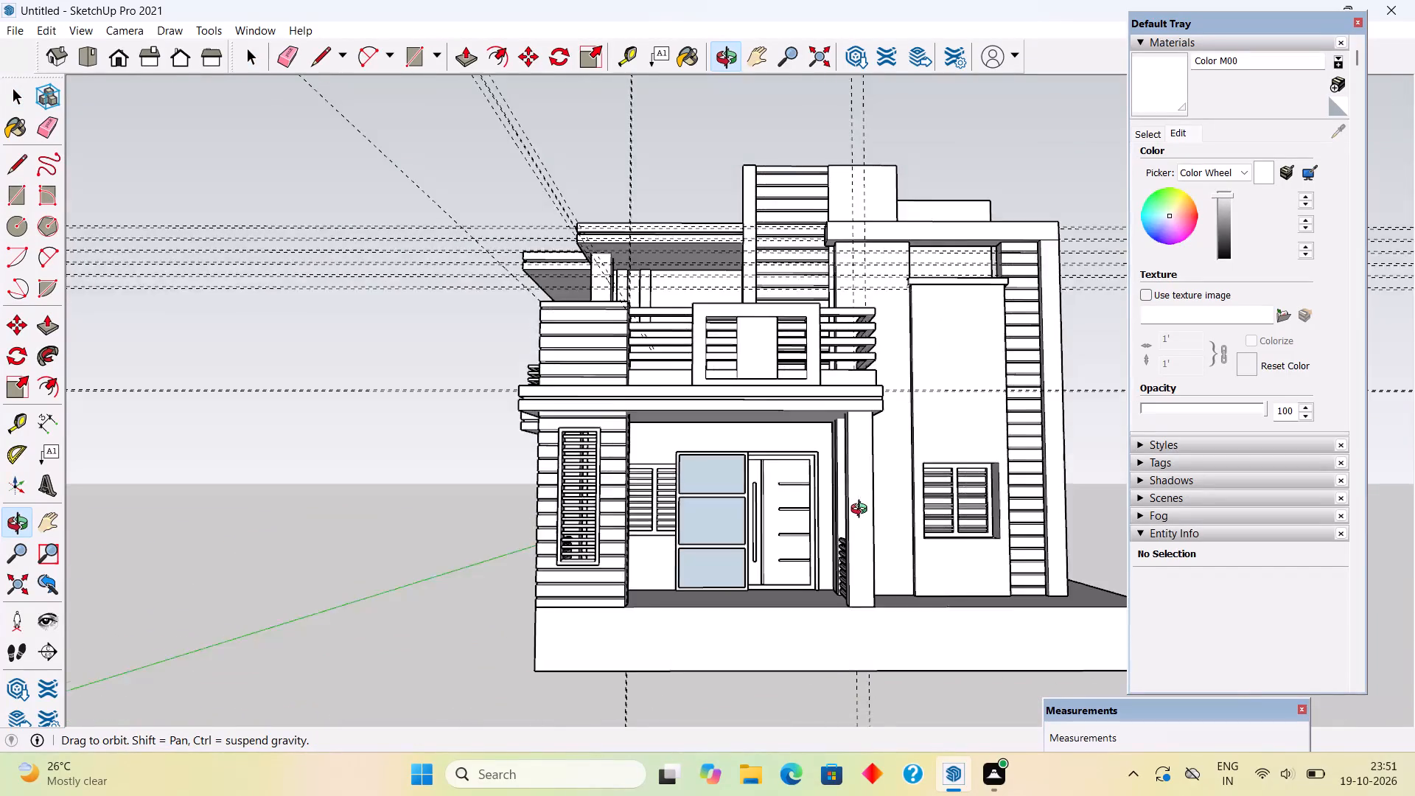
Examine the front elevation from several angles, including a close view of the ground-floor window in the capped projecting wall.
{"action": "middle_click_drag", "start_coordinate": [862, 511], "coordinate": [890, 553]}
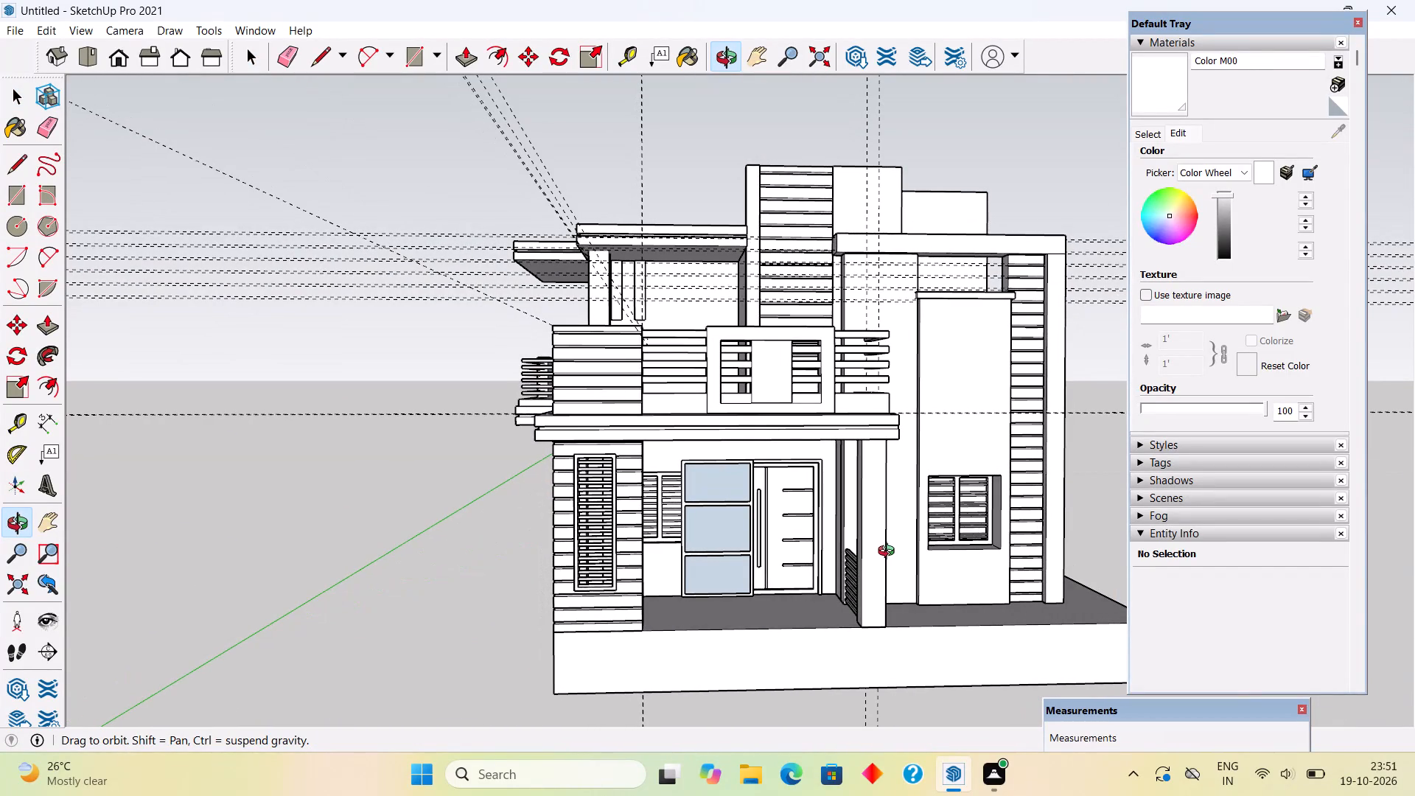
{"action": "middle_click_drag", "start_coordinate": [890, 553], "coordinate": [890, 545]}
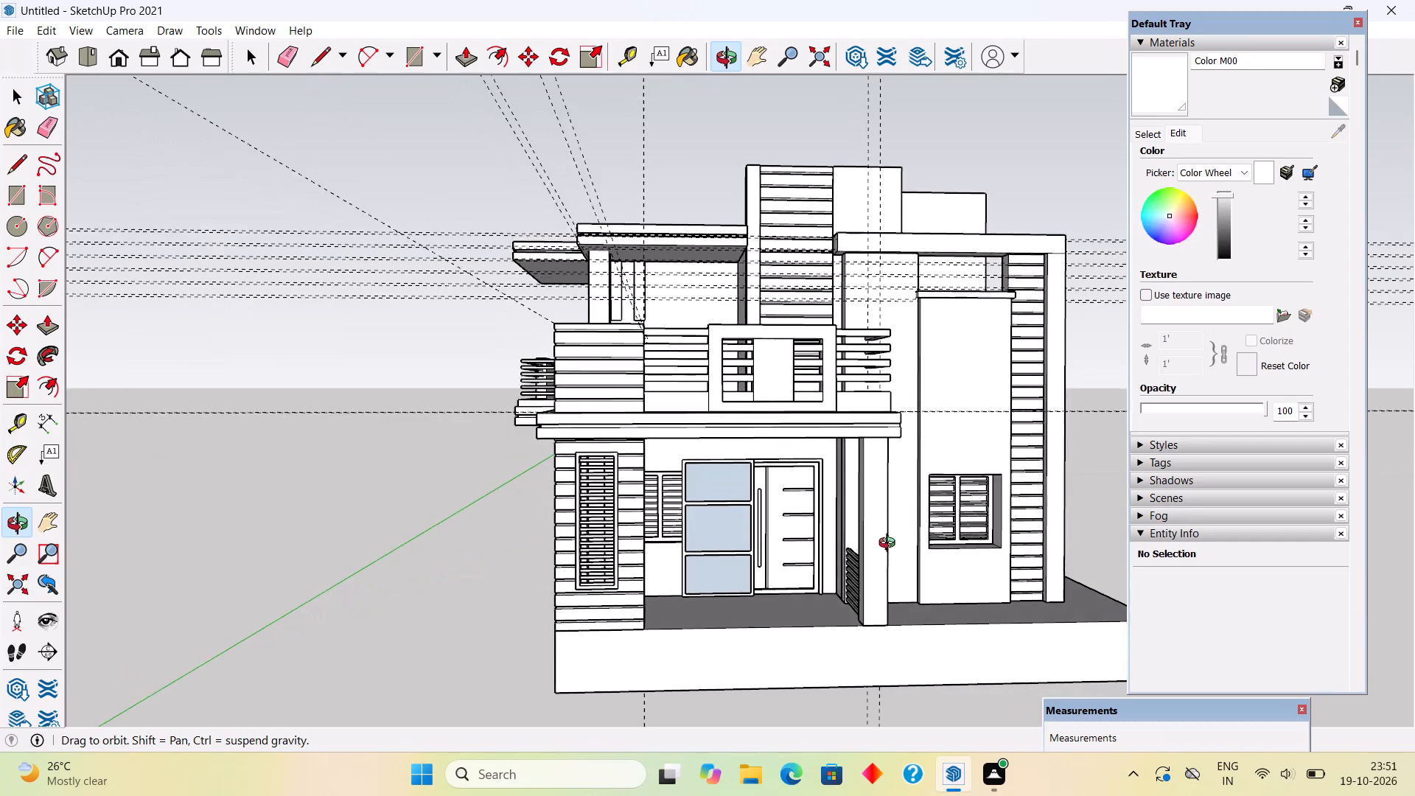
{"action": "middle_click_drag", "start_coordinate": [890, 545], "coordinate": [878, 547]}
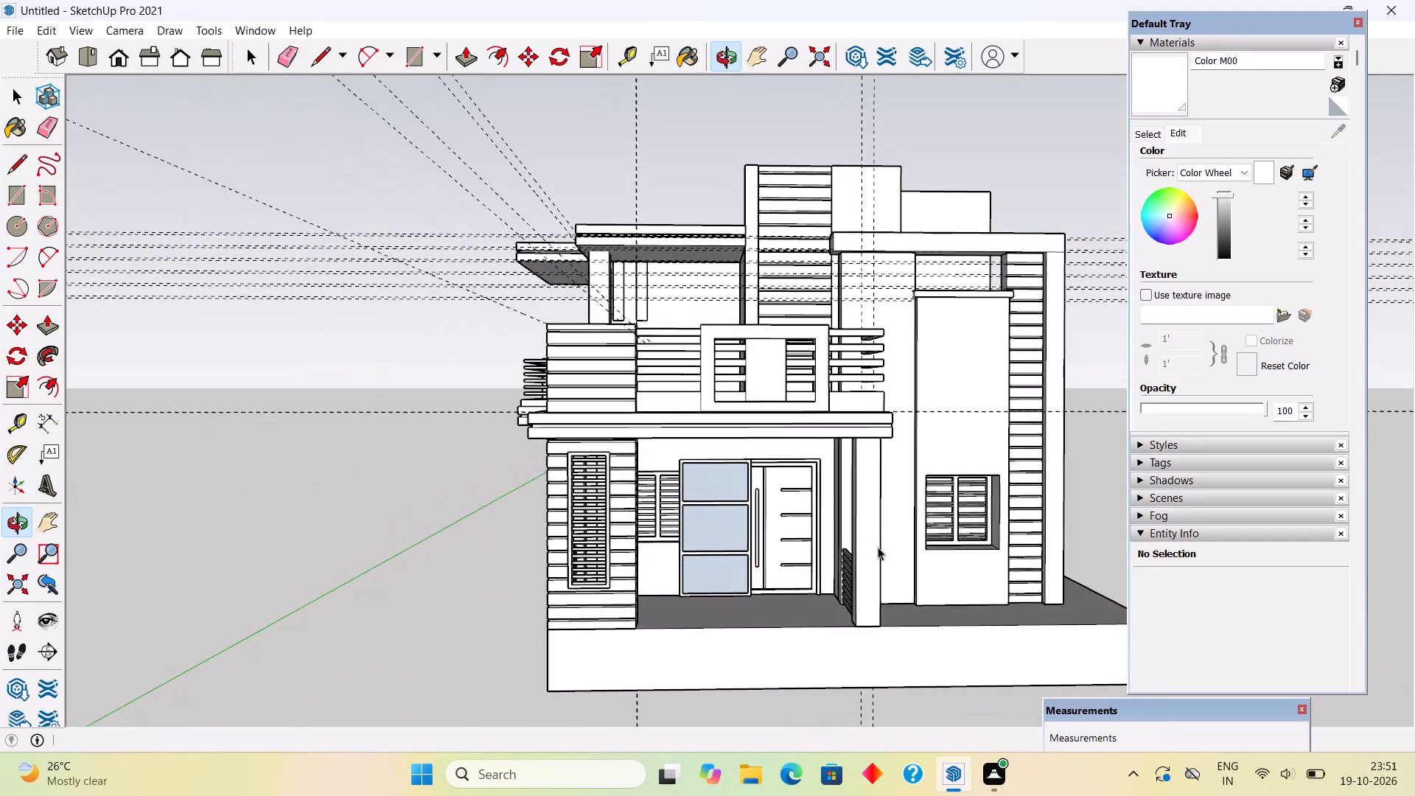
{"action": "middle_click_drag", "start_coordinate": [878, 547], "coordinate": [878, 549]}
{"action": "scroll", "coordinate": [992, 474], "scroll_direction": "up", "scroll_amount": 11}
{"action": "middle_click_drag", "start_coordinate": [966, 470], "coordinate": [959, 438]}
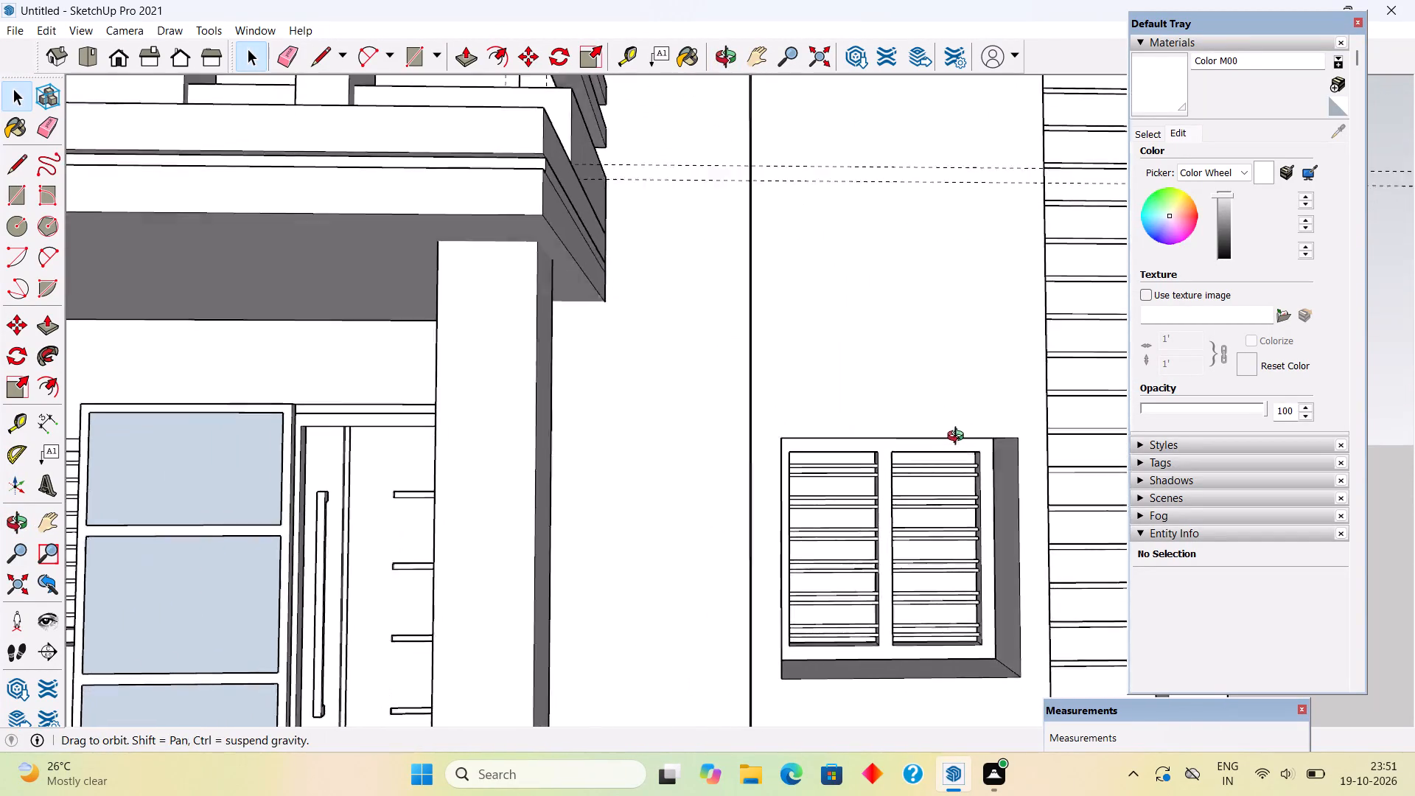
{"action": "middle_click_drag", "start_coordinate": [959, 438], "coordinate": [944, 400]}
{"action": "scroll", "coordinate": [944, 400], "scroll_direction": "up", "scroll_amount": 7}
{"action": "left_click", "coordinate": [938, 388]}
{"action": "scroll", "coordinate": [938, 388], "scroll_direction": "down", "scroll_amount": 4}
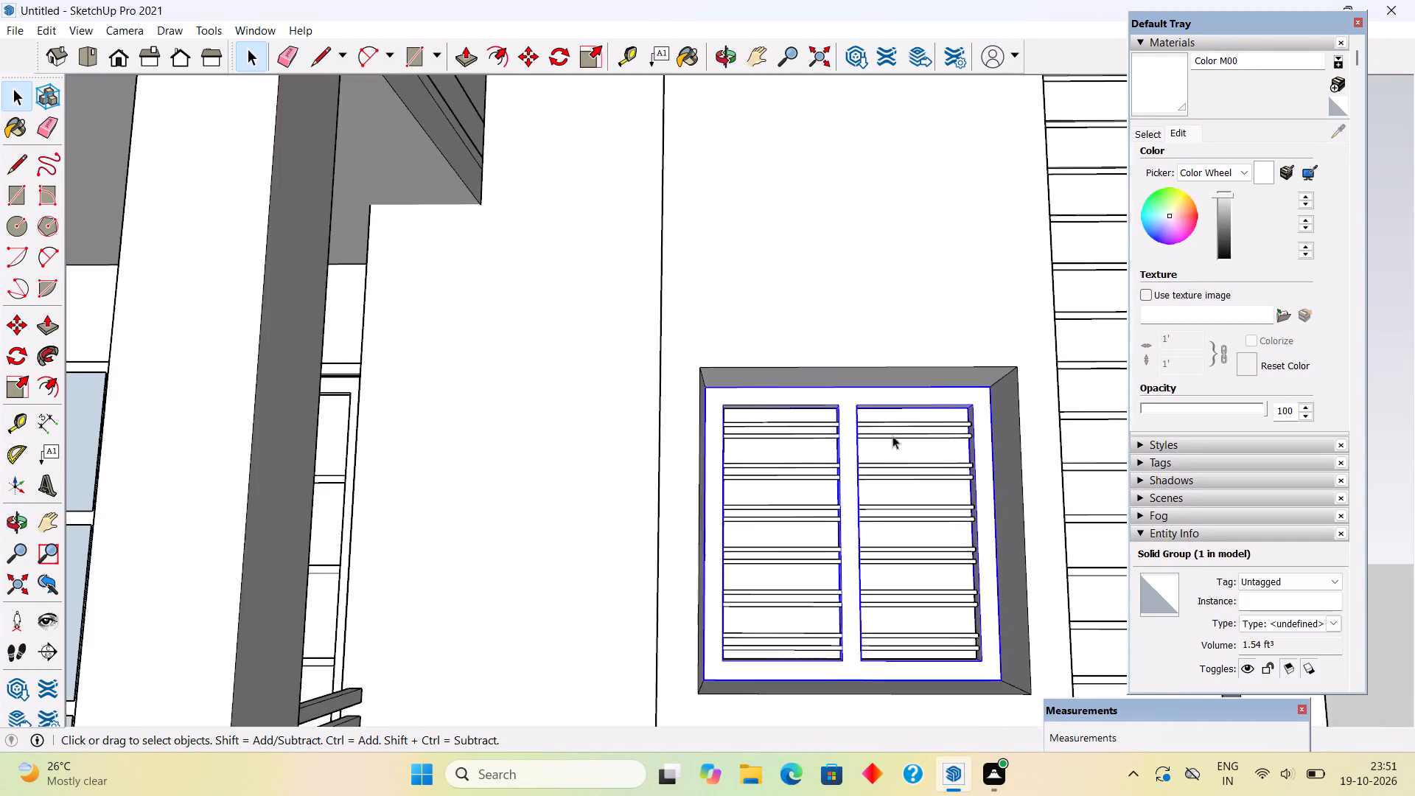
{"action": "scroll", "coordinate": [892, 436], "scroll_direction": "down", "scroll_amount": 17}
{"action": "left_click", "coordinate": [996, 413]}
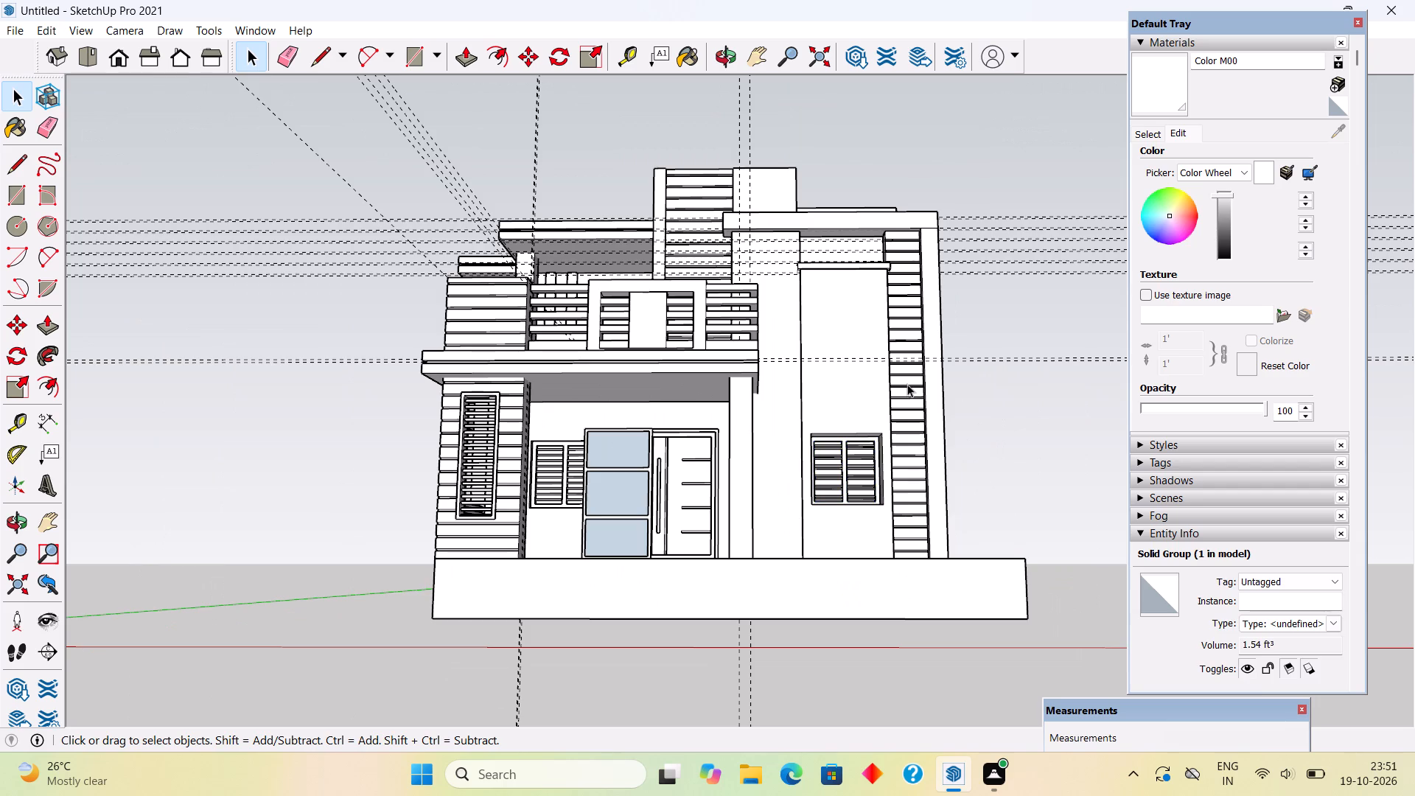
Delete all construction guides from the model.
{"action": "middle_click_drag", "start_coordinate": [906, 399], "coordinate": [1002, 561]}
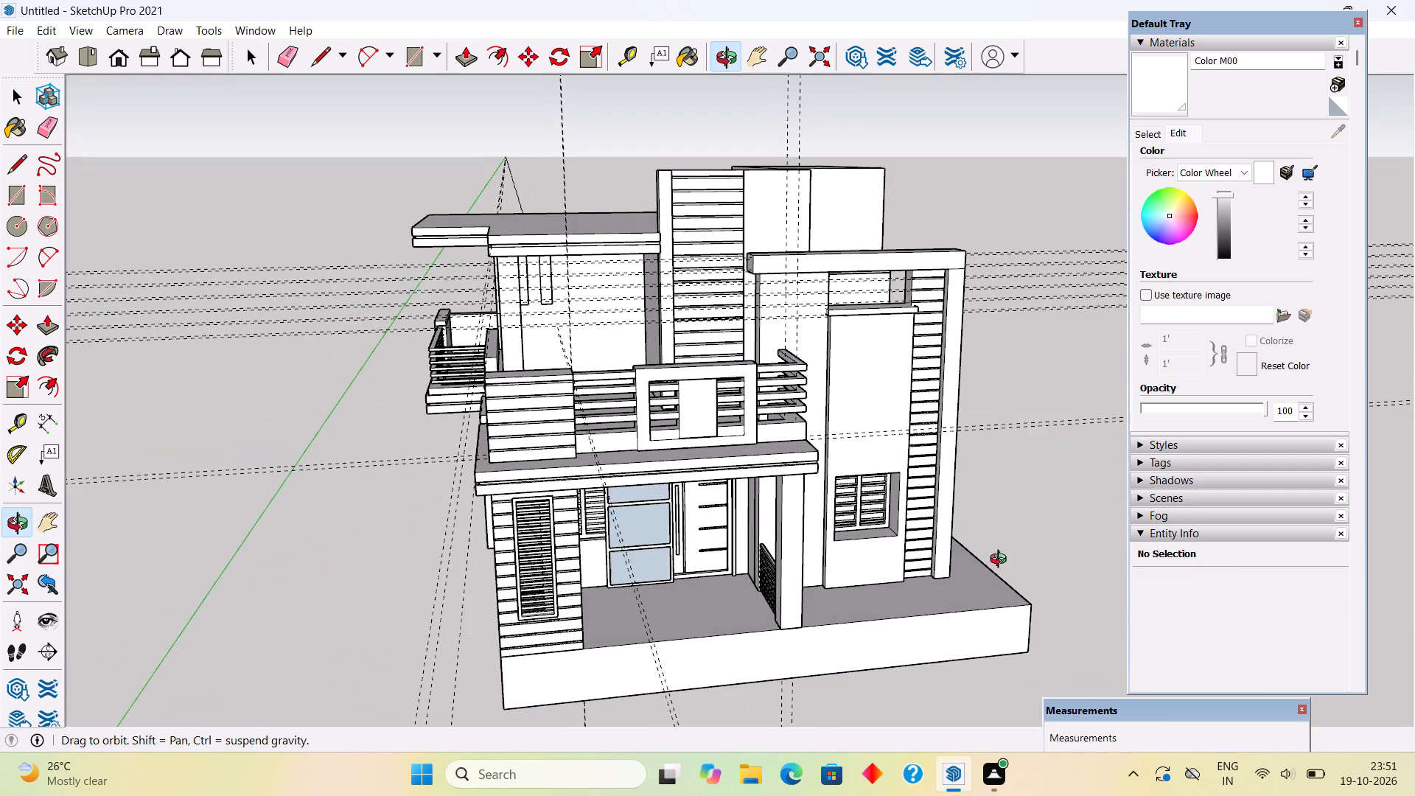
{"action": "middle_click_drag", "start_coordinate": [1002, 561], "coordinate": [1003, 561]}
{"action": "scroll", "coordinate": [942, 462], "scroll_direction": "down", "scroll_amount": 3}
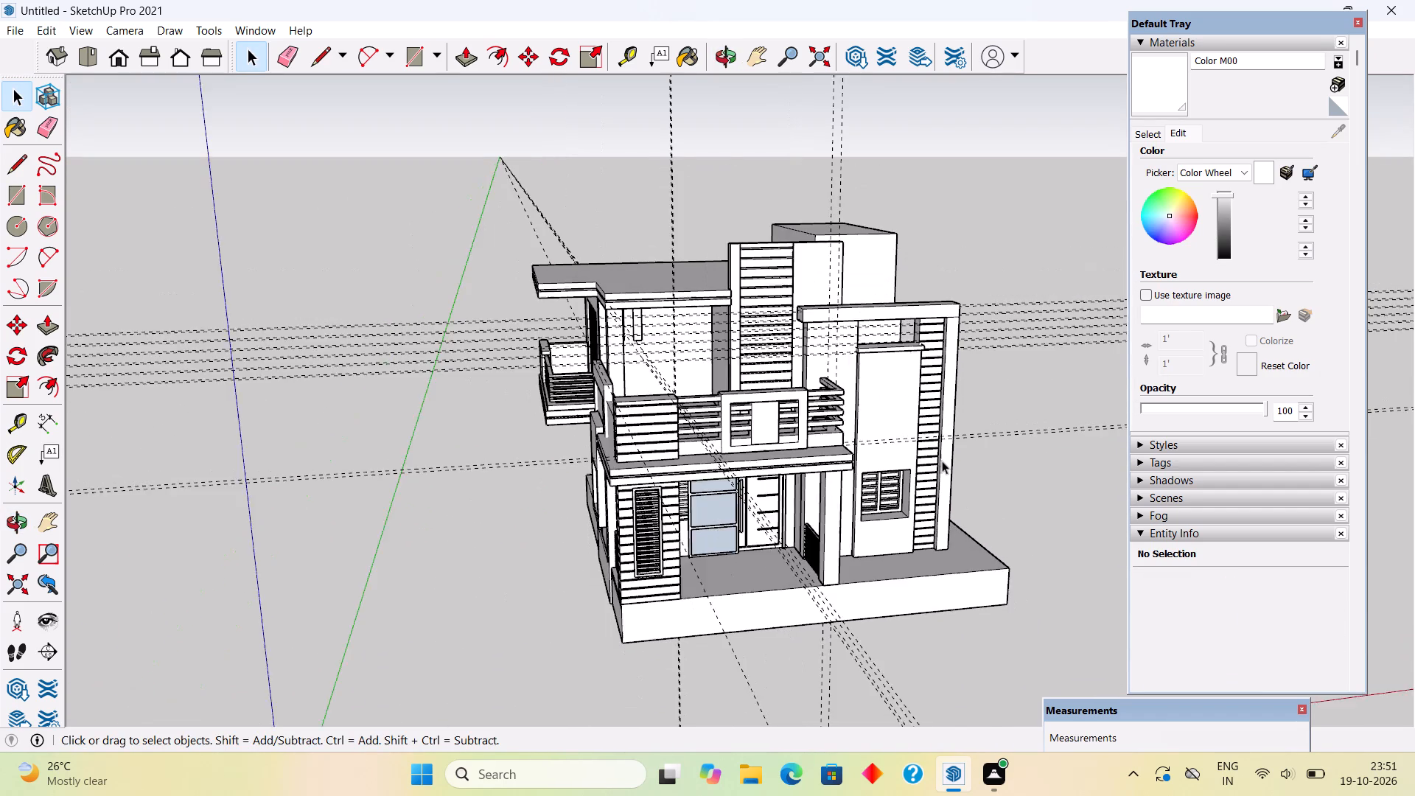
{"action": "scroll", "coordinate": [942, 461], "scroll_direction": "down", "scroll_amount": 1}
{"action": "middle_click_drag", "start_coordinate": [904, 401], "coordinate": [856, 455]}
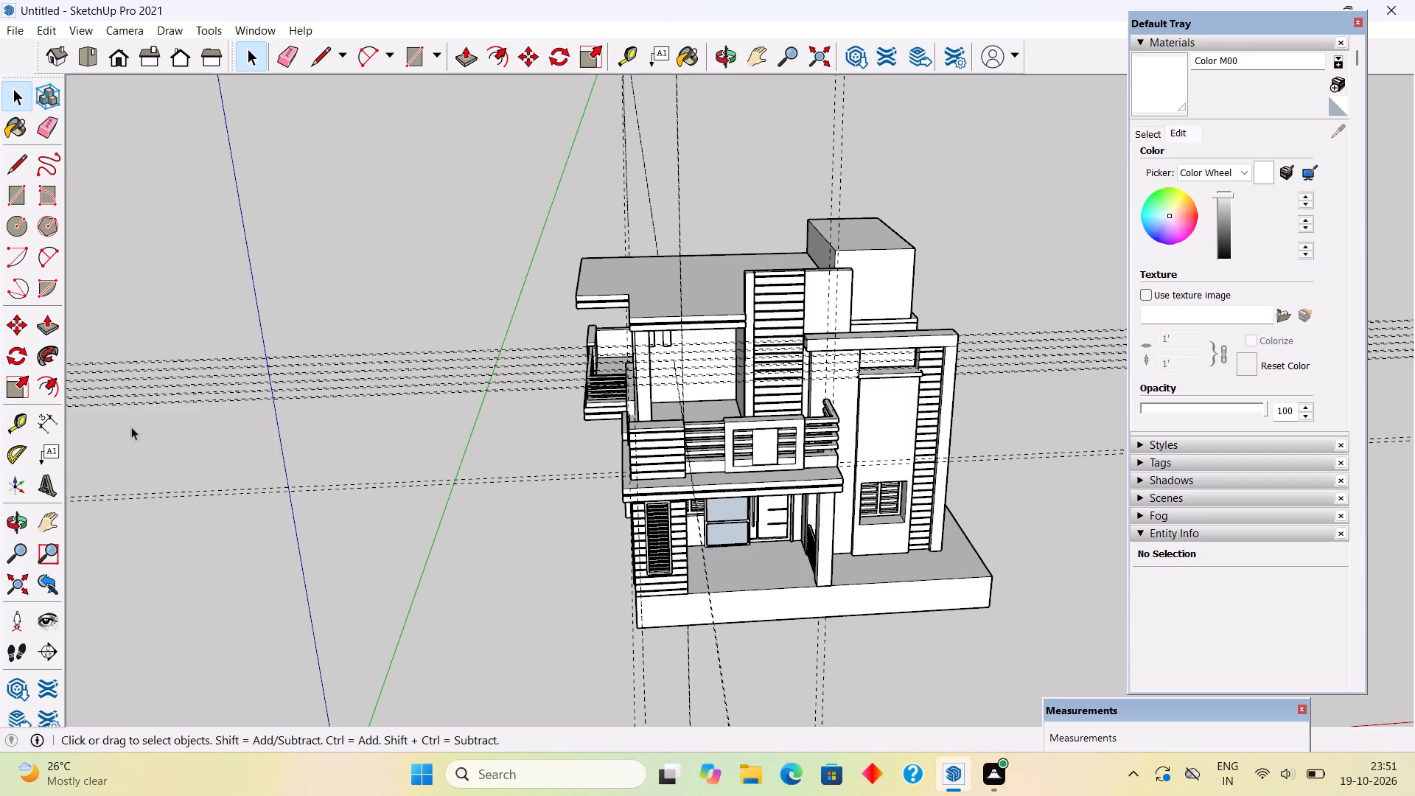
{"action": "left_click", "coordinate": [52, 31]}
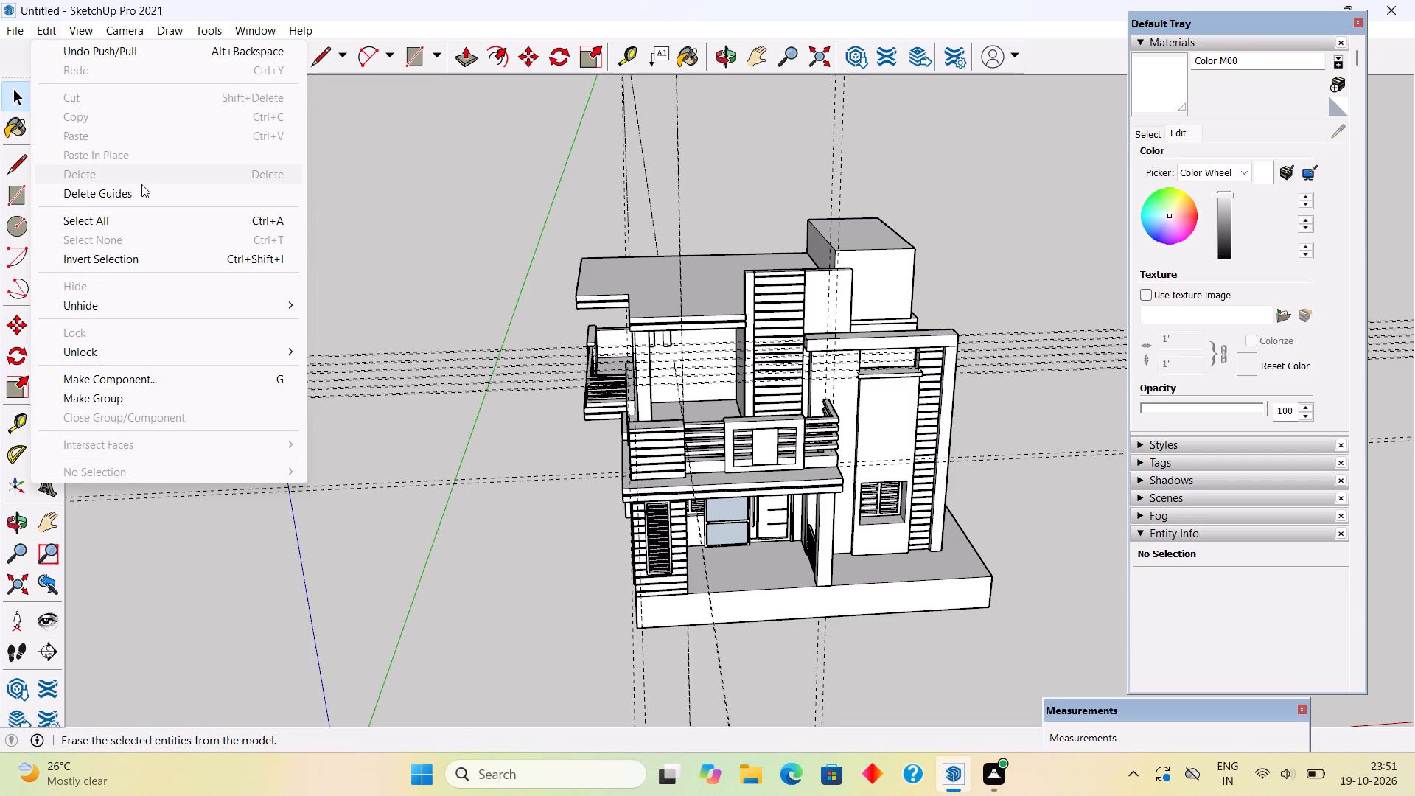
{"action": "left_click", "coordinate": [141, 184]}
Draw a 12' 6" by 1' 6" rectangle over the top of the framing beam above the slat strip and extrude it up 4".
{"action": "scroll", "coordinate": [904, 324], "scroll_direction": "up", "scroll_amount": 5}
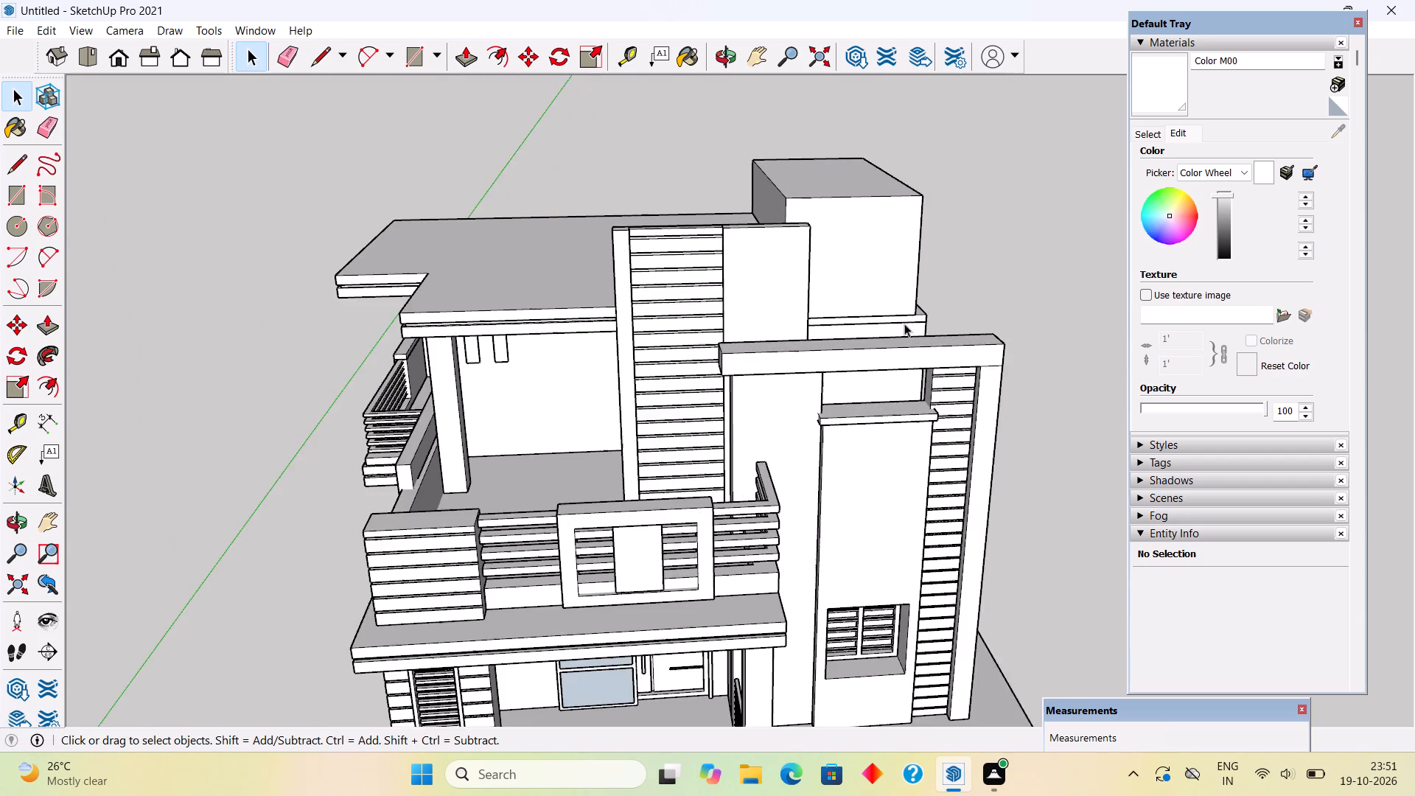
{"action": "scroll", "coordinate": [907, 339], "scroll_direction": "up", "scroll_amount": 5}
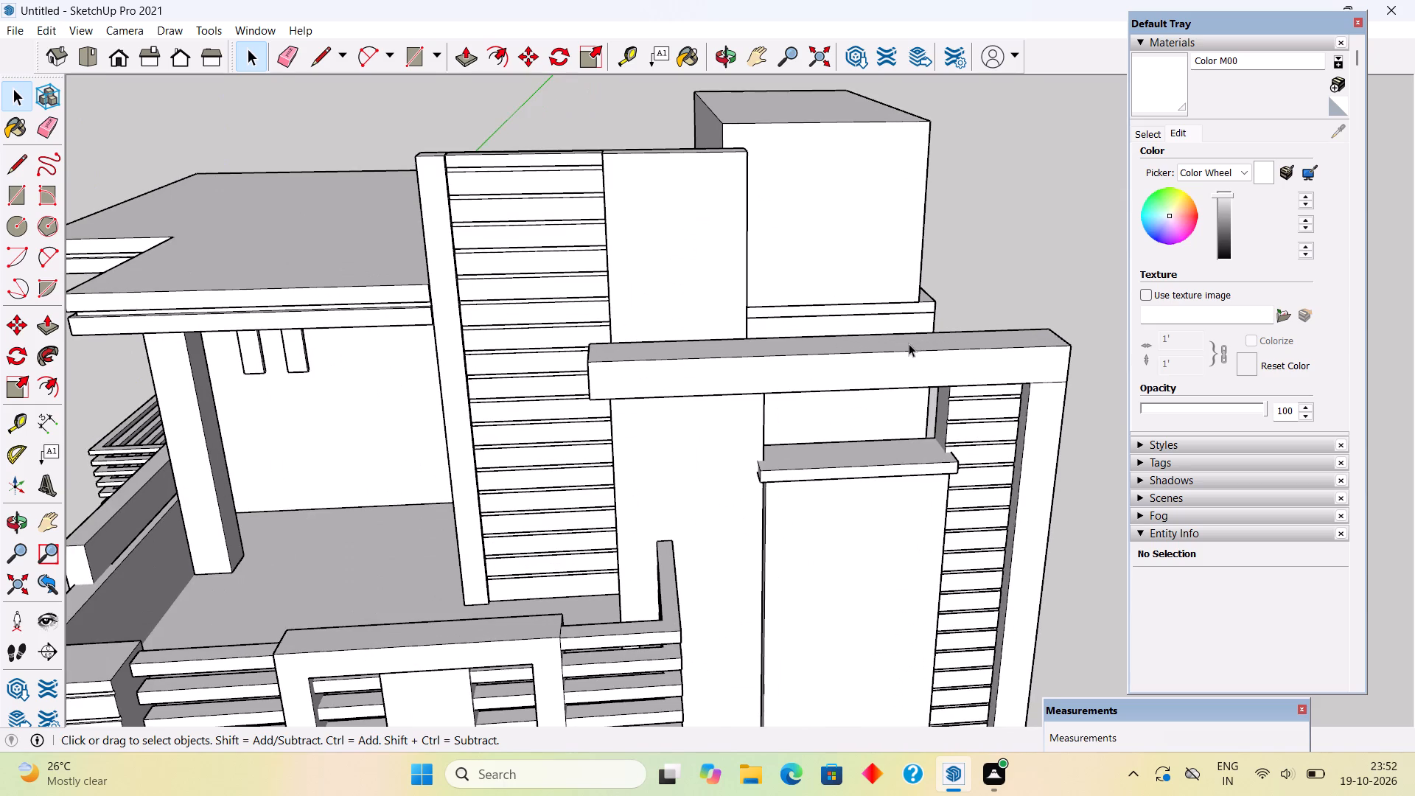
{"action": "key", "text": "r"}
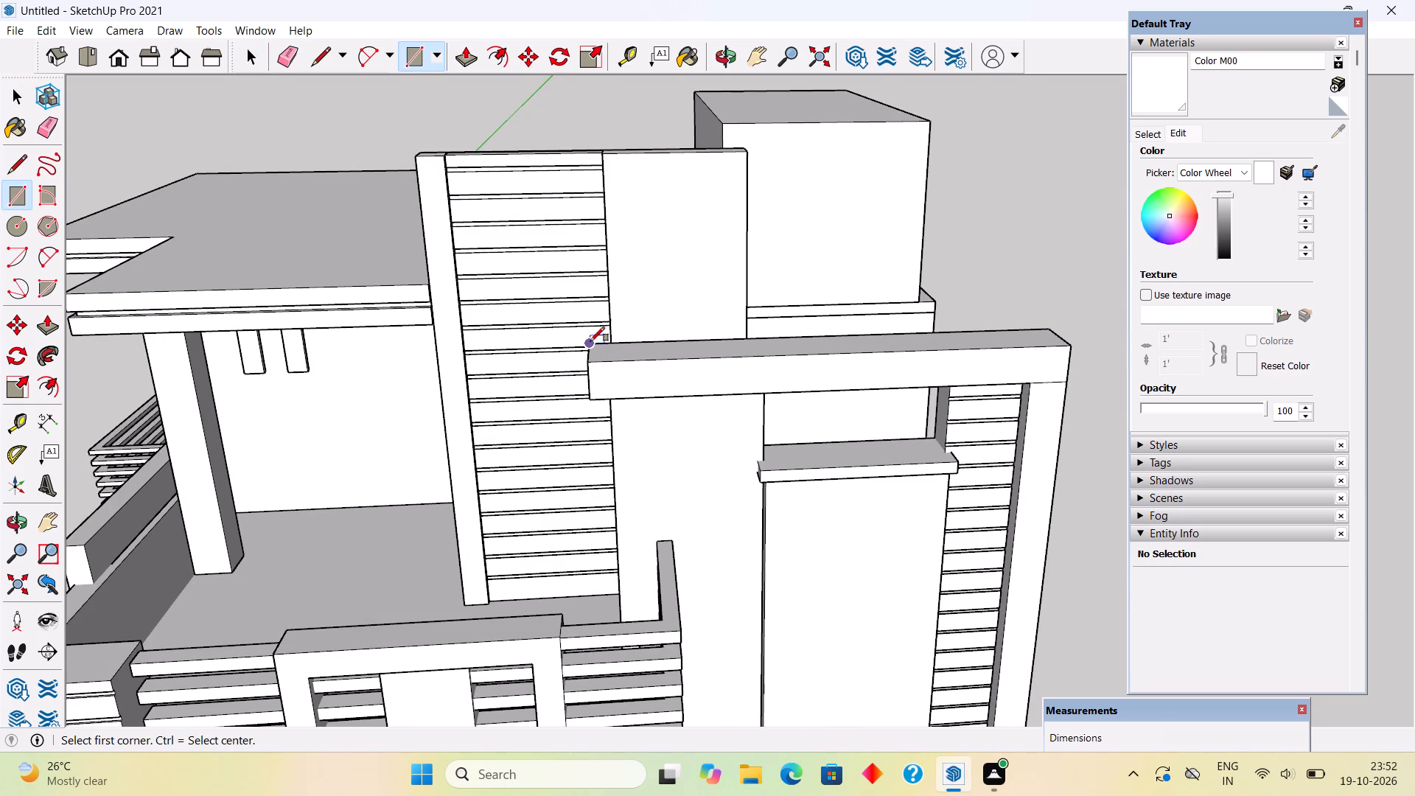
{"action": "left_click", "coordinate": [591, 341]}
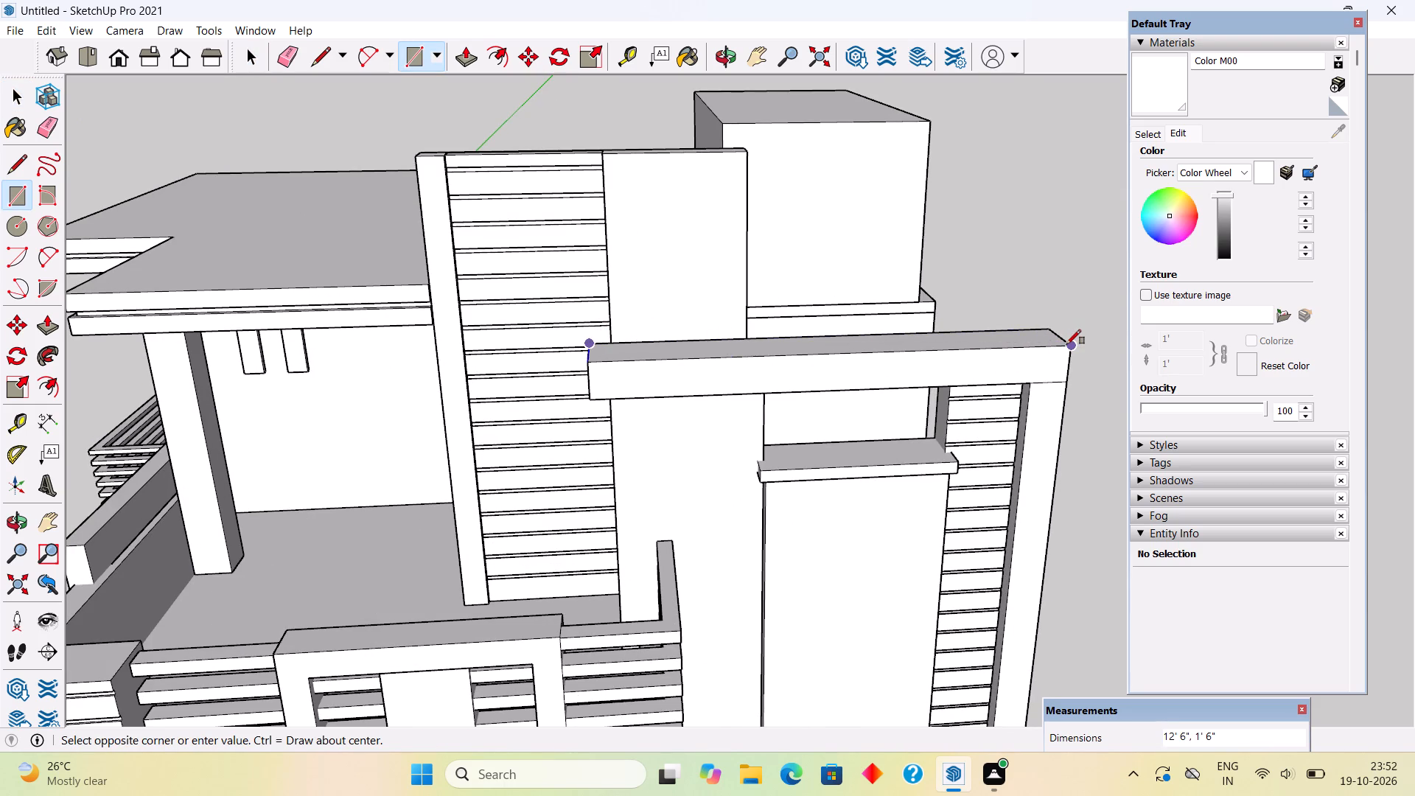
{"action": "left_click", "coordinate": [1066, 344]}
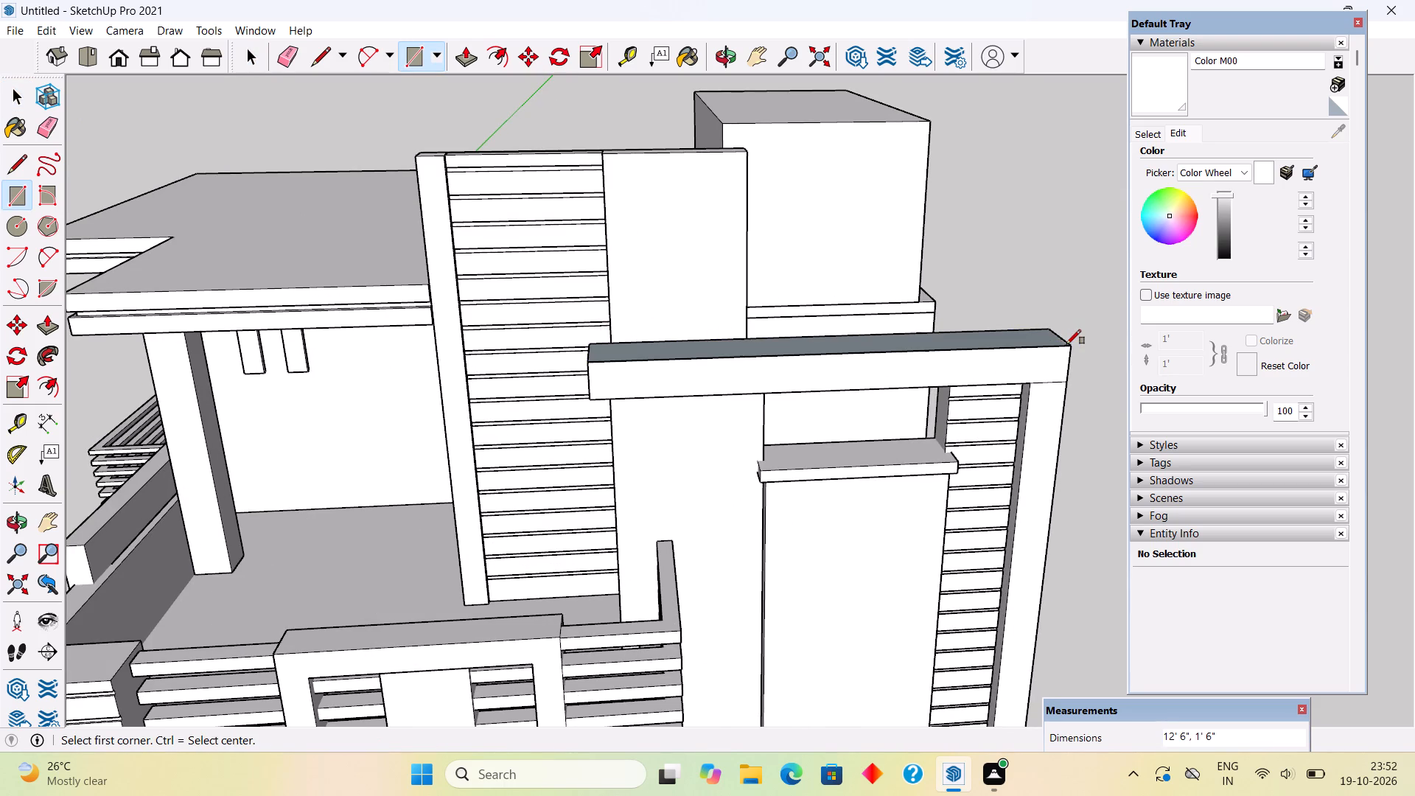
{"action": "key", "text": "p"}
{"action": "left_click", "coordinate": [1014, 334]}
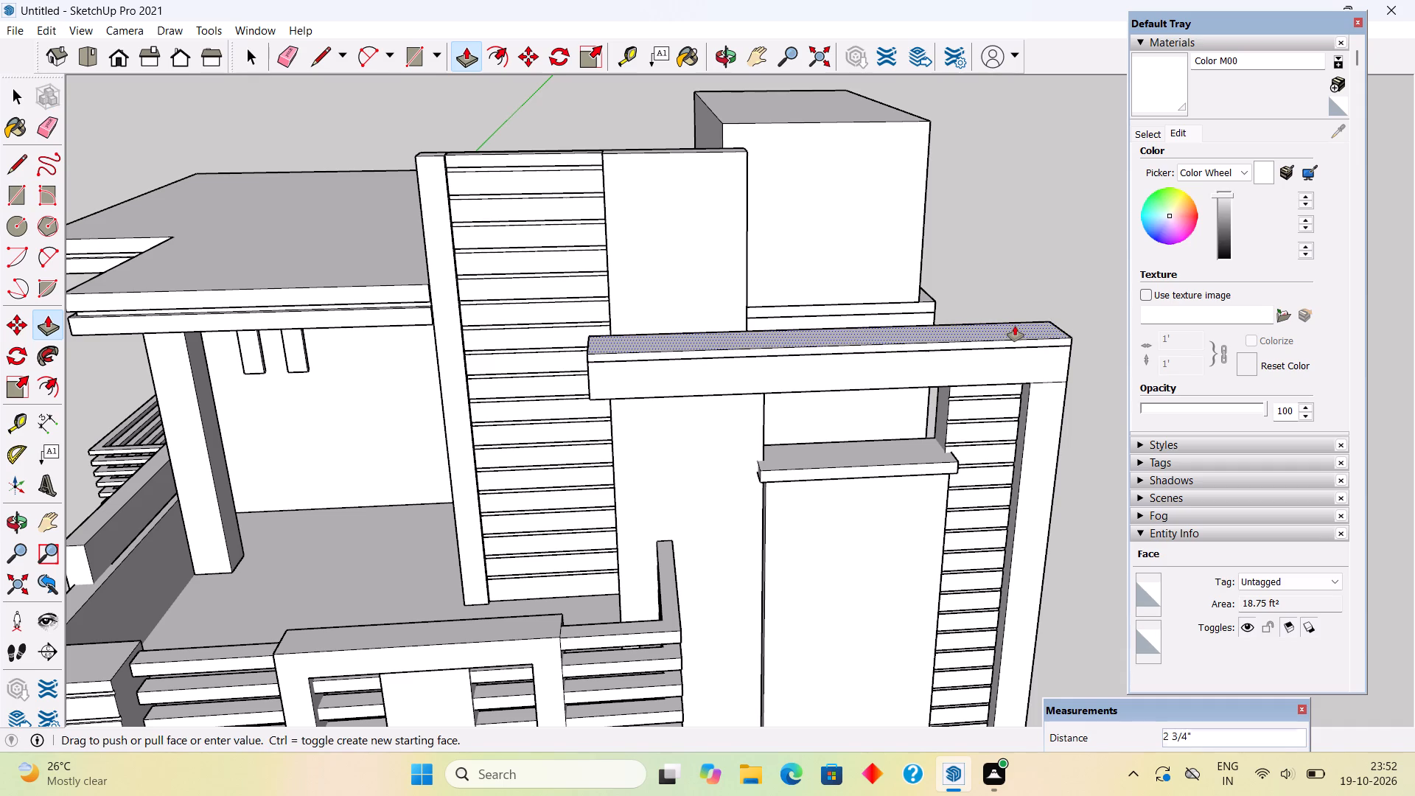
{"action": "type", "text": "4\""}
{"action": "key", "text": "Return"}
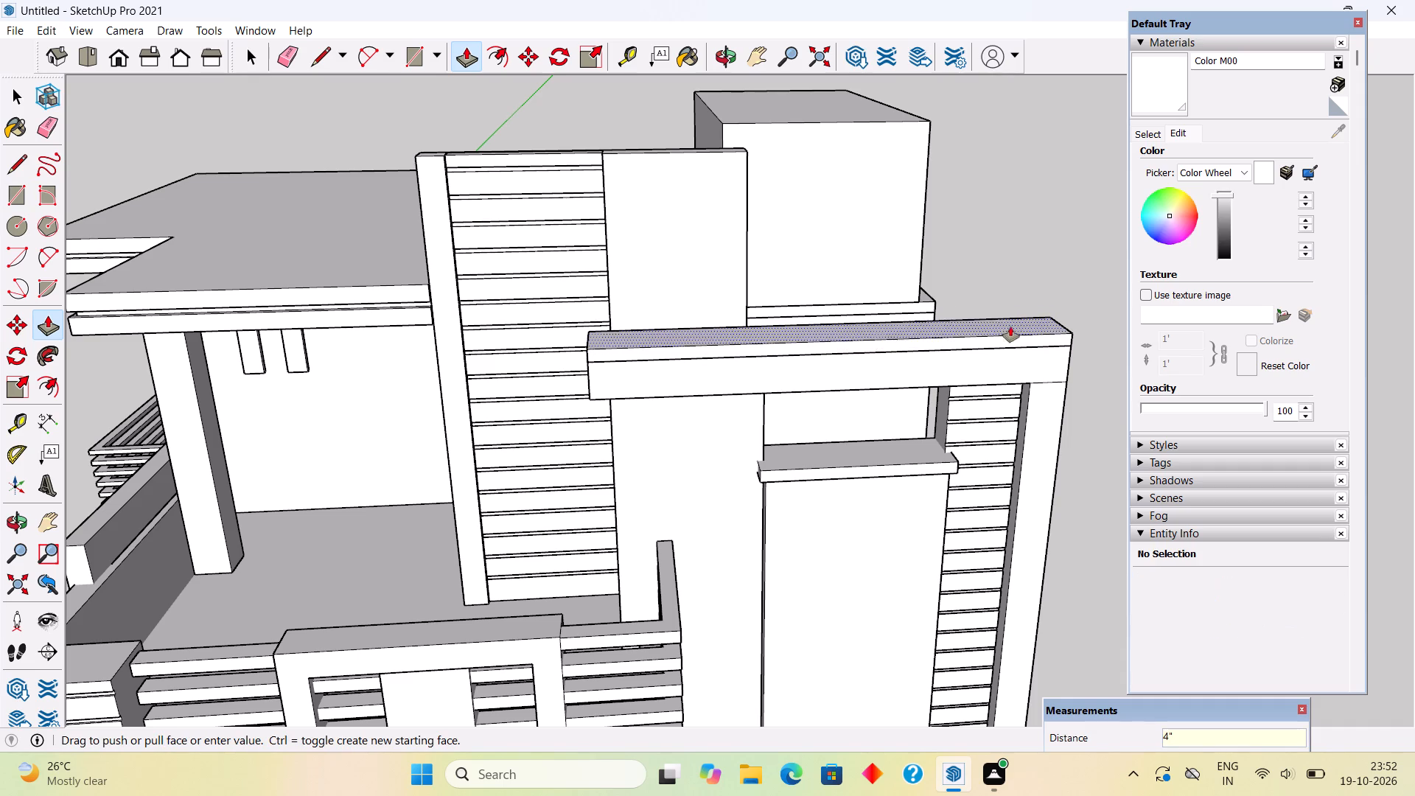
Extend the new beam cap's front face and both end faces outward by 2" as an overhang.
{"action": "left_click", "coordinate": [938, 348]}
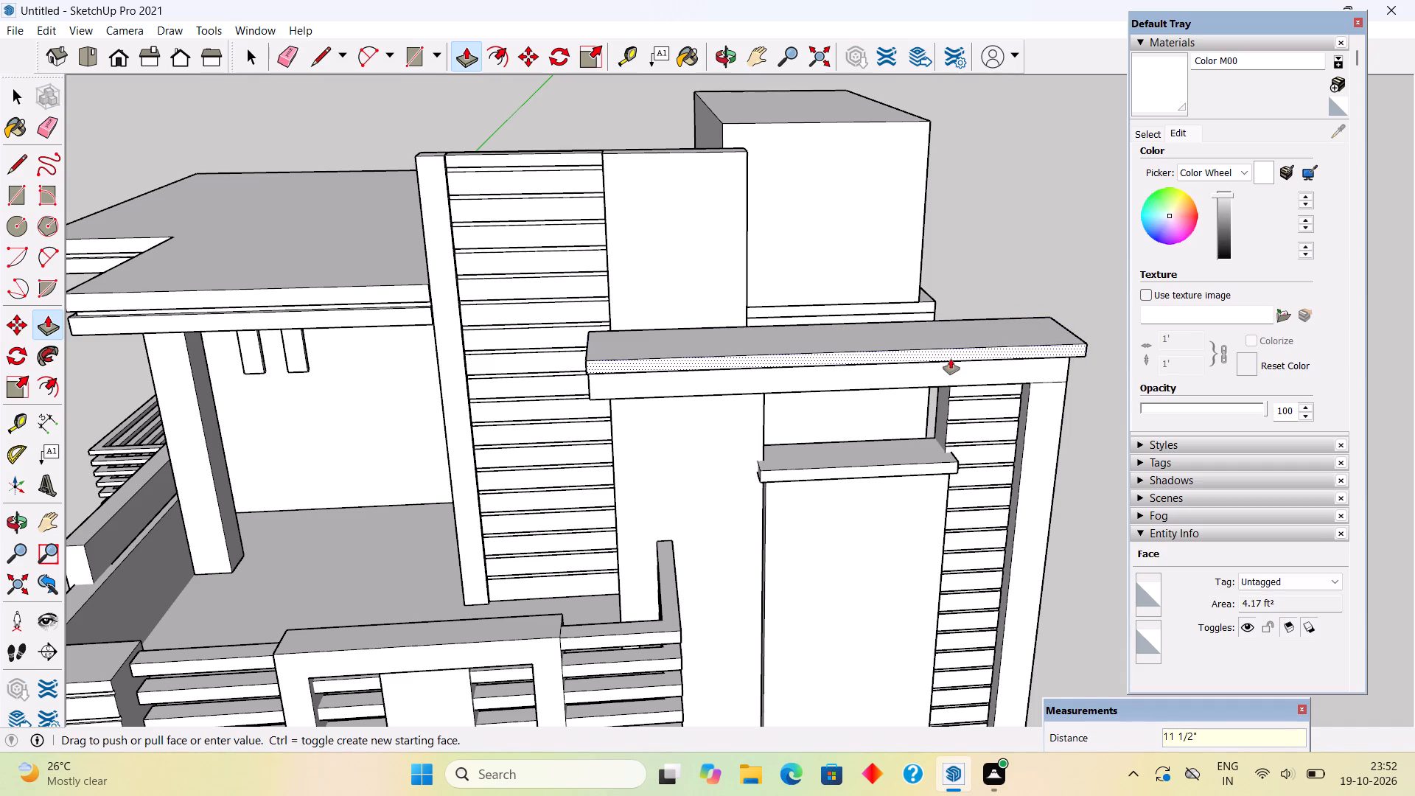
{"action": "type", "text": "2\""}
{"action": "key", "text": "Return"}
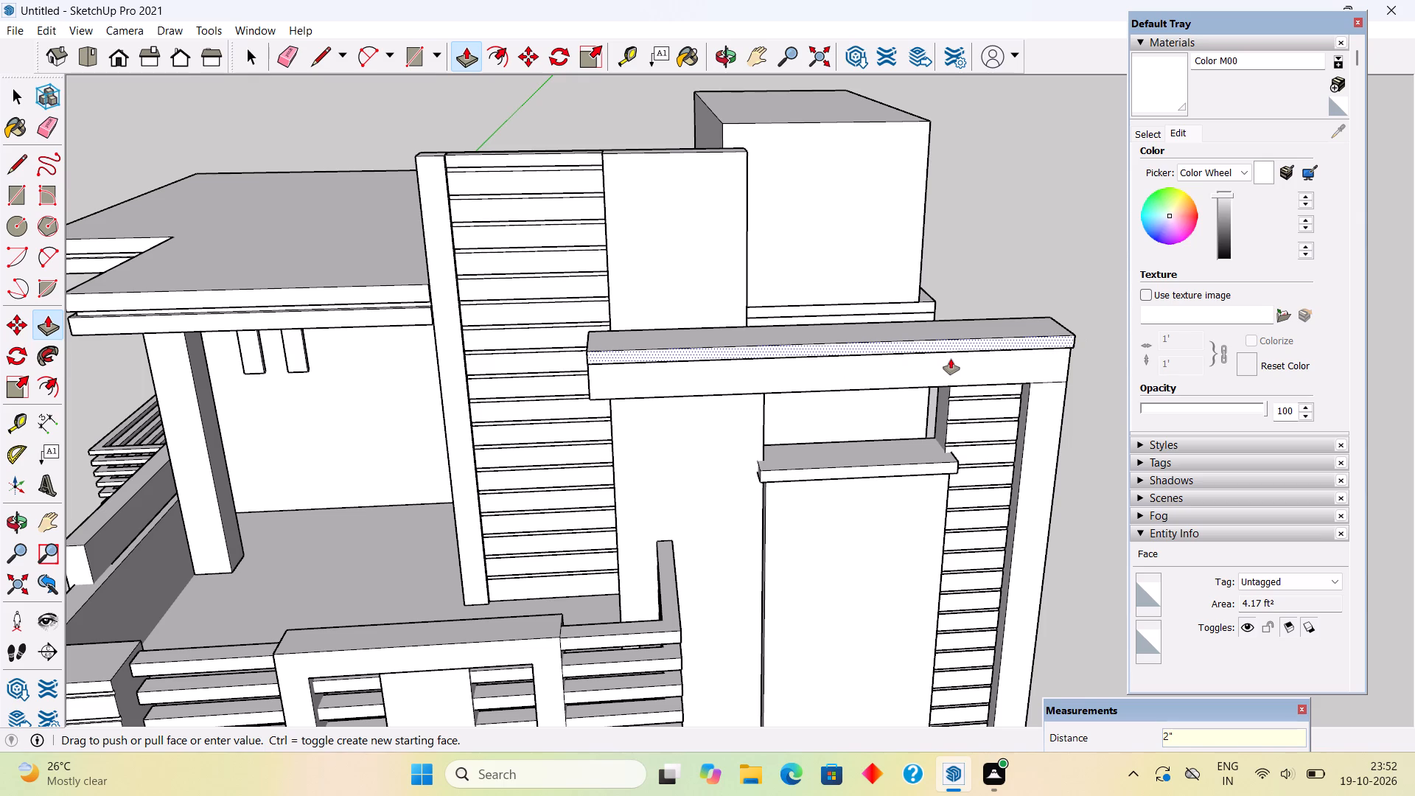
{"action": "middle_click_drag", "start_coordinate": [672, 407], "coordinate": [1002, 403]}
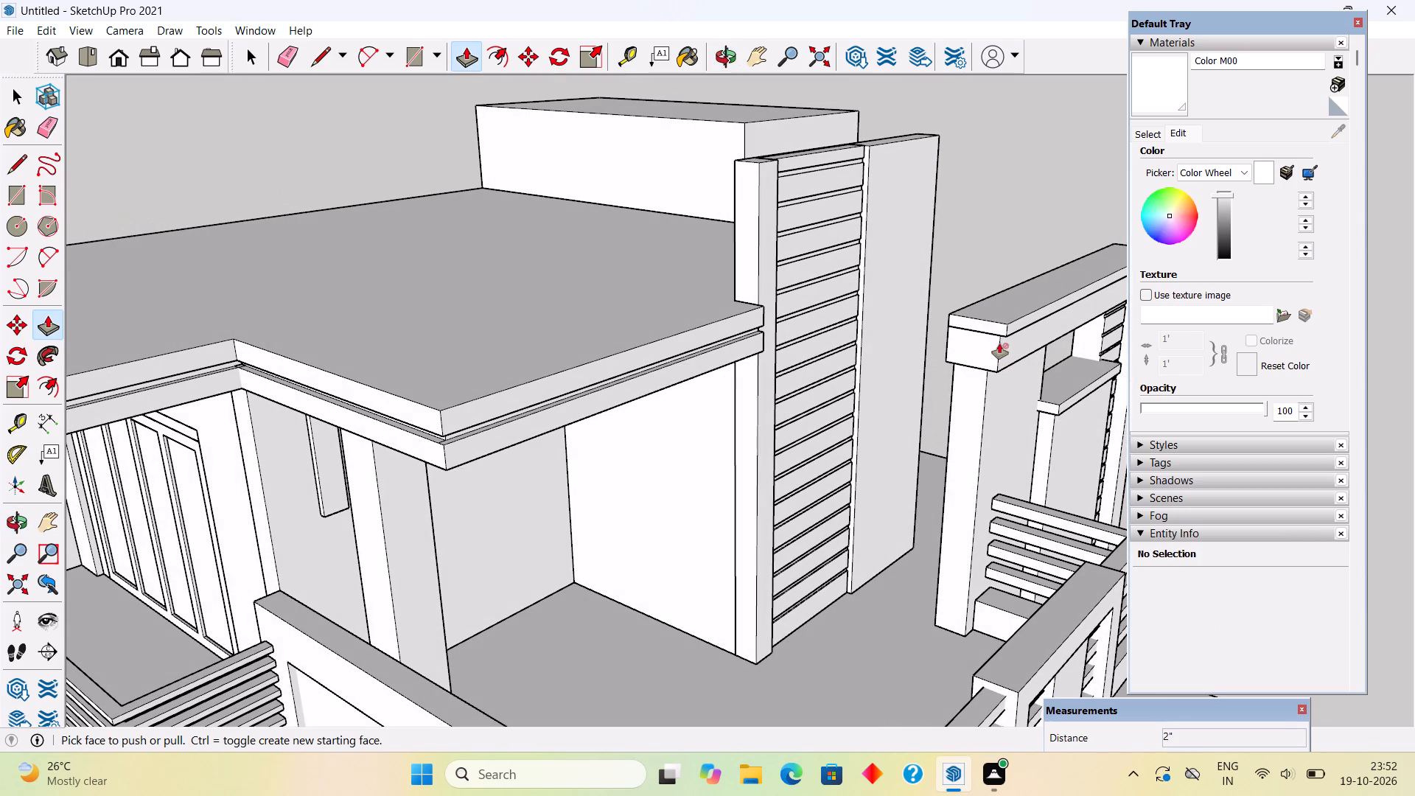
{"action": "double_click", "coordinate": [995, 328]}
{"action": "middle_click_drag", "start_coordinate": [869, 361], "coordinate": [157, 361]}
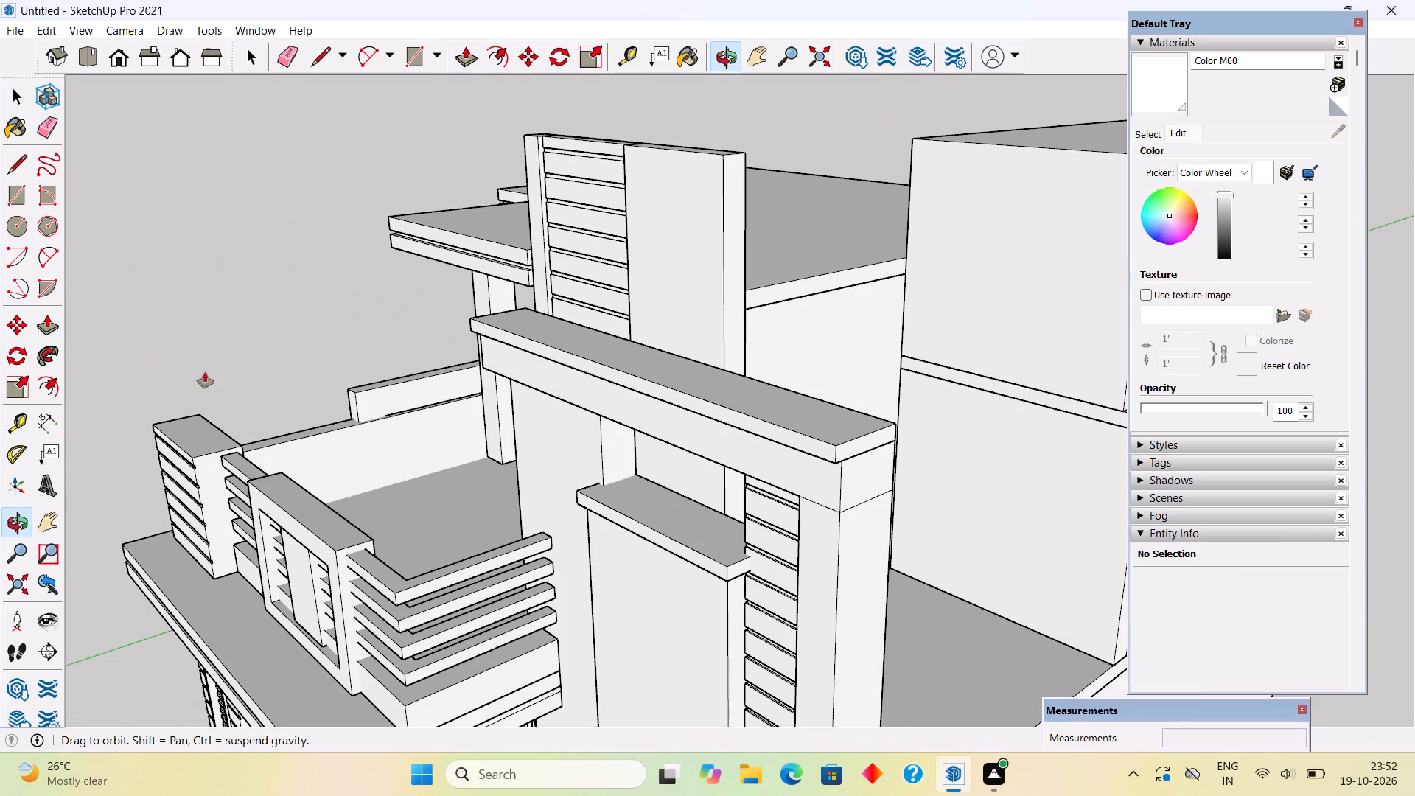
{"action": "double_click", "coordinate": [844, 455]}
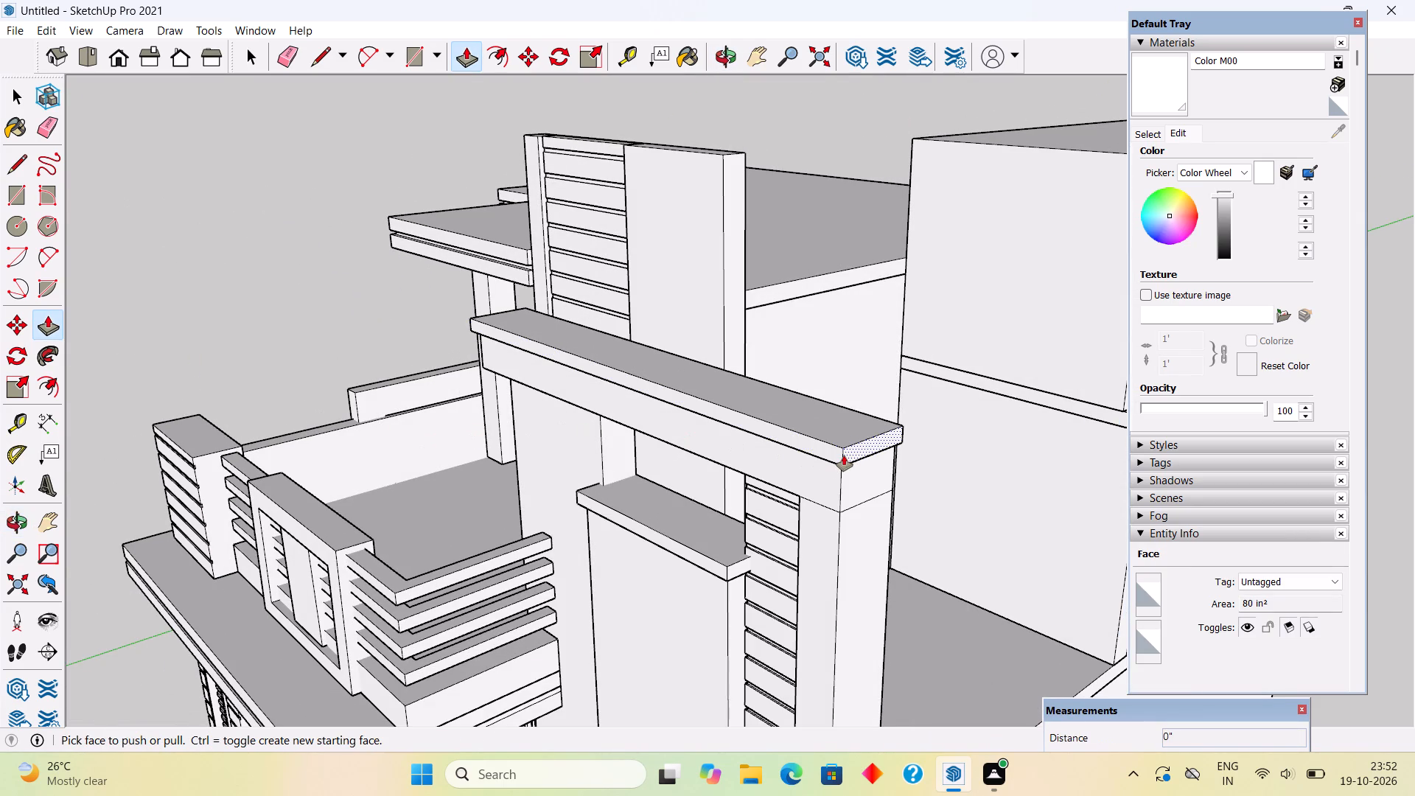
Make the whole beam cap a group.
{"action": "key", "text": "space"}
{"action": "triple_click", "coordinate": [845, 455]}
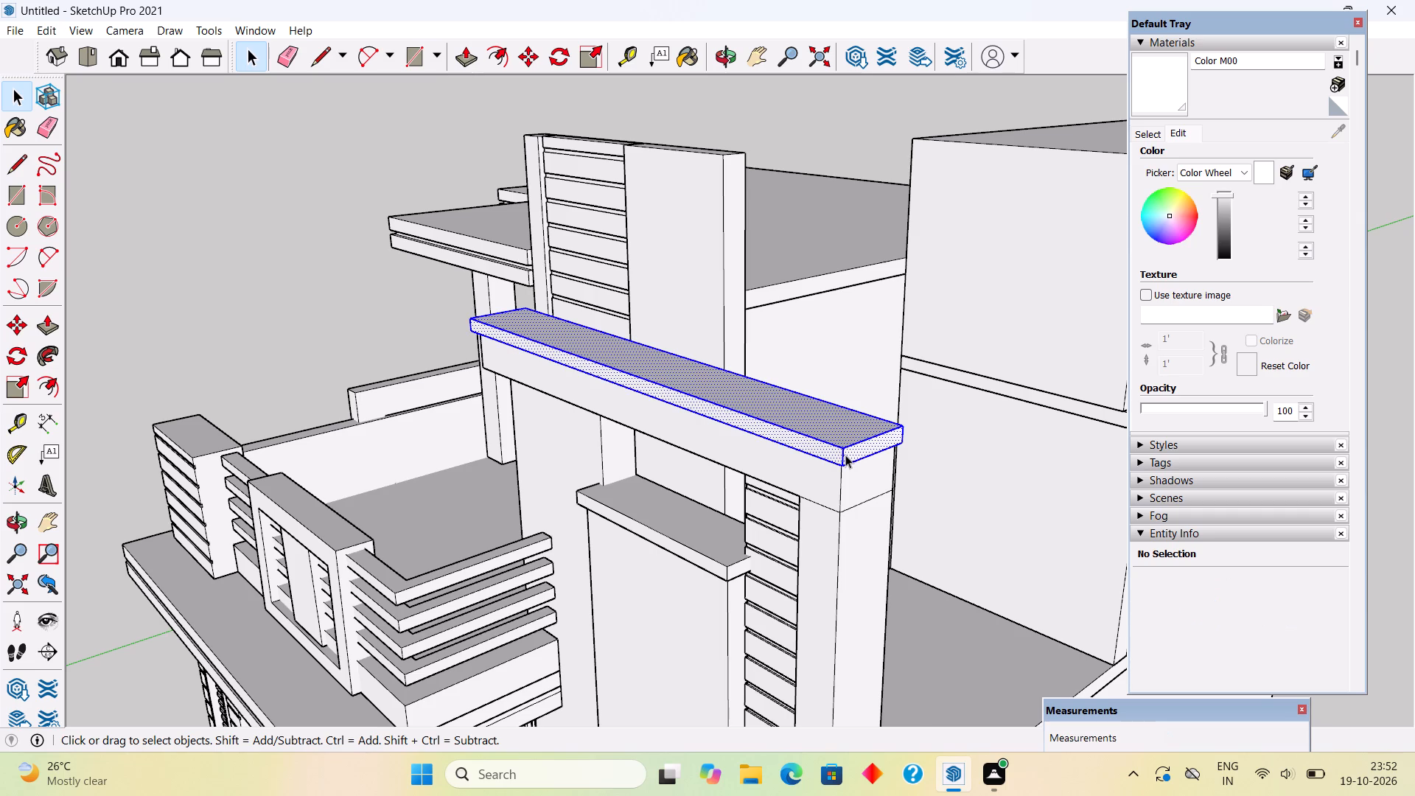
{"action": "right_click", "coordinate": [845, 455]}
{"action": "left_click", "coordinate": [890, 609]}
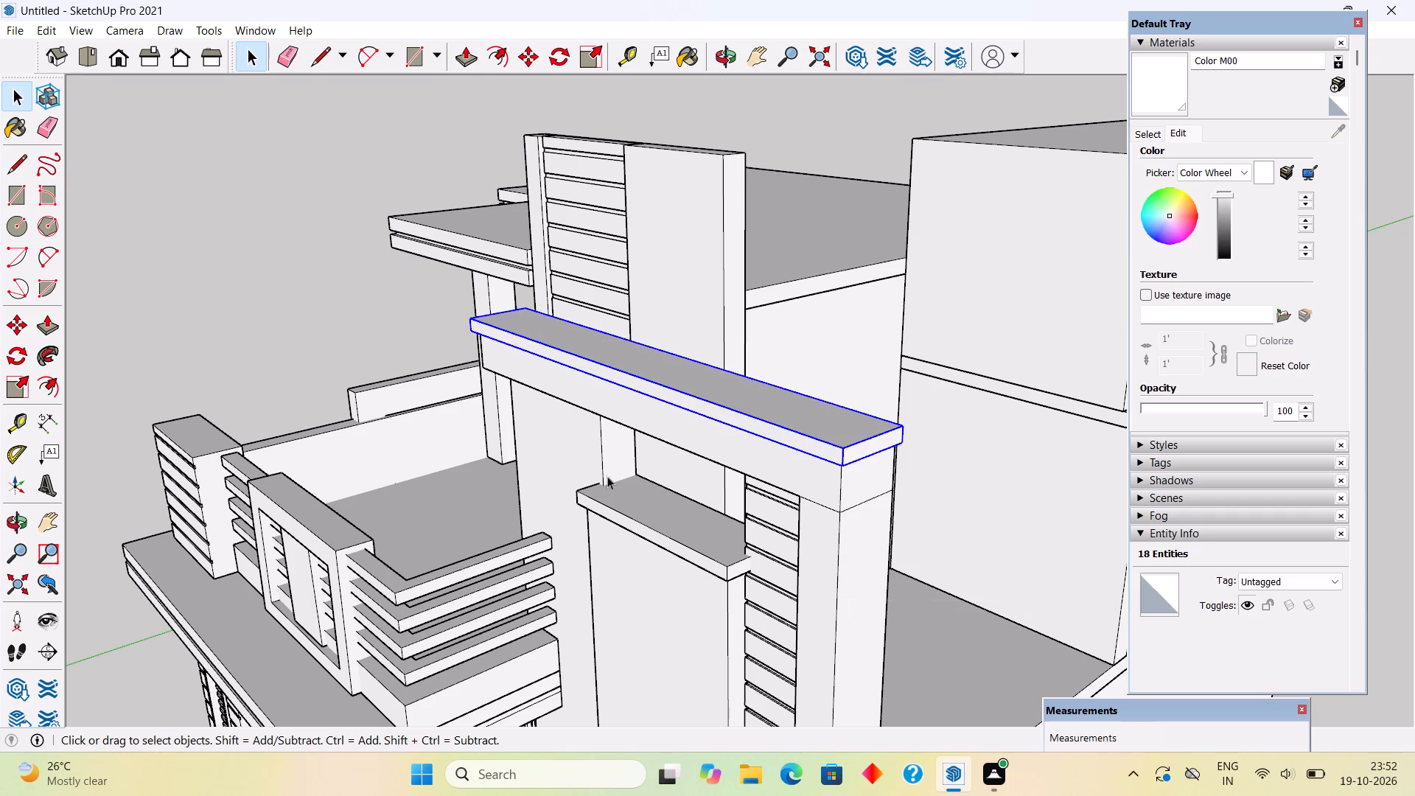
{"action": "left_click", "coordinate": [386, 312]}
Examine the new beam cap, the tall slatted wall slab and the roof from the front, above and the sides.
{"action": "scroll", "coordinate": [374, 355], "scroll_direction": "down", "scroll_amount": 5}
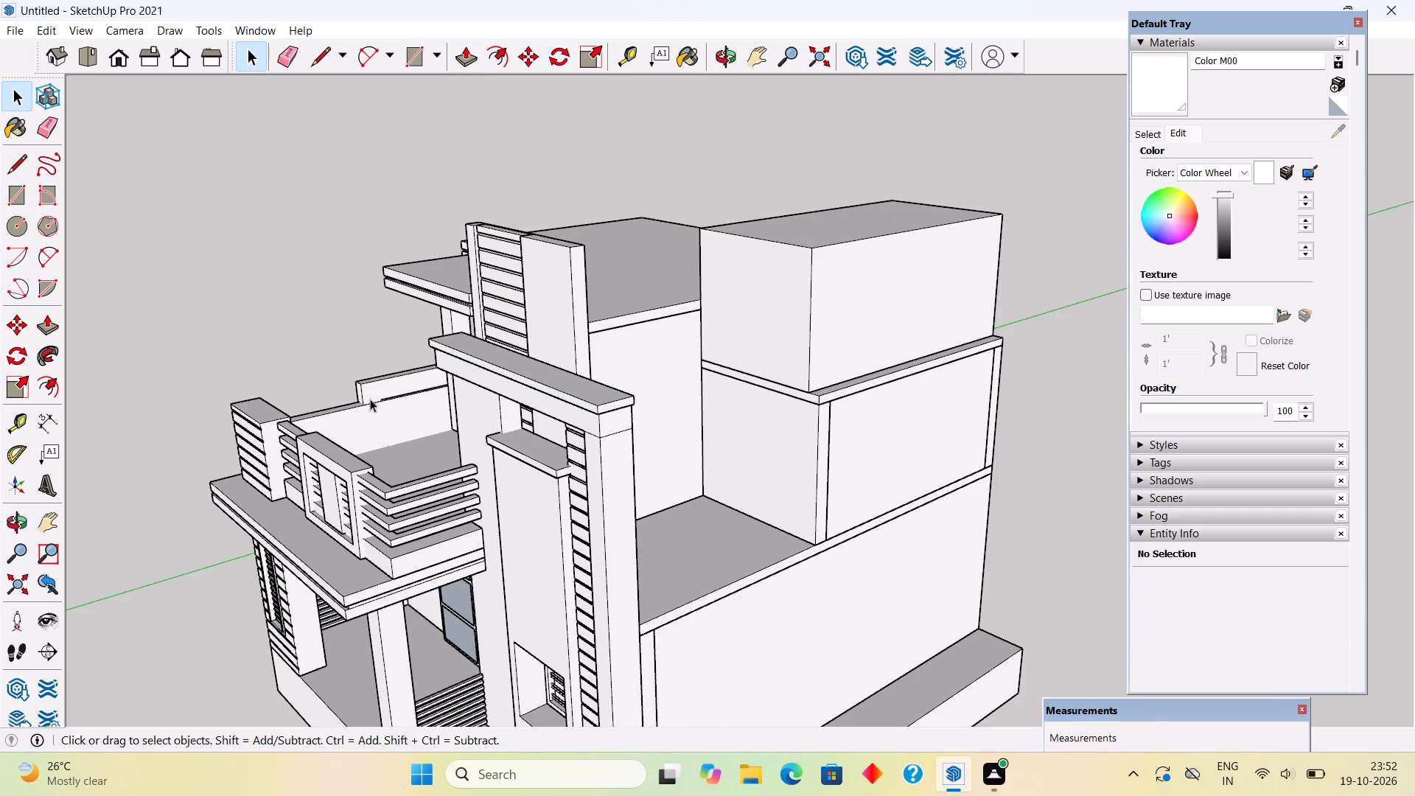
{"action": "middle_click_drag", "start_coordinate": [423, 433], "coordinate": [672, 401]}
{"action": "scroll", "coordinate": [672, 401], "scroll_direction": "down", "scroll_amount": 2}
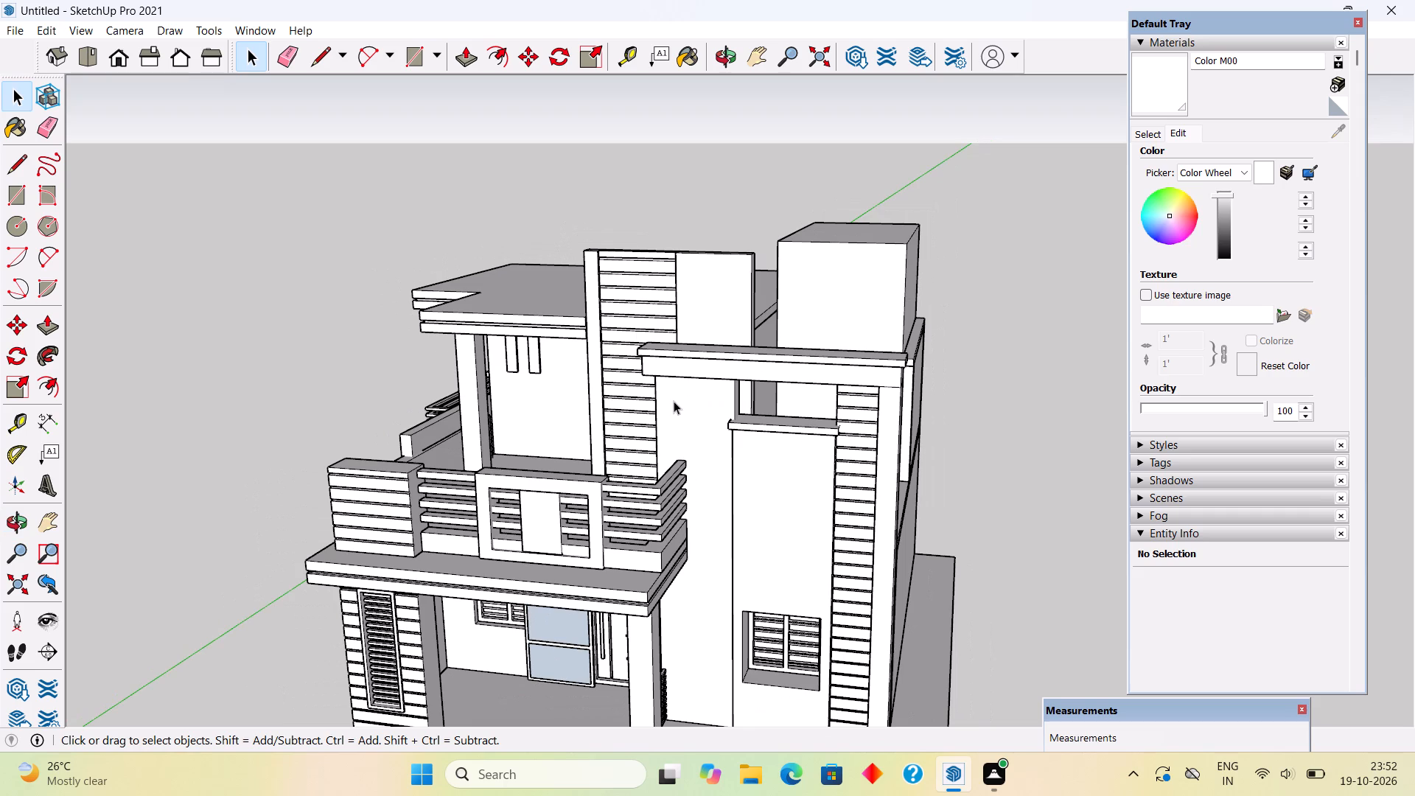
{"action": "middle_click_drag", "start_coordinate": [682, 419], "coordinate": [819, 553]}
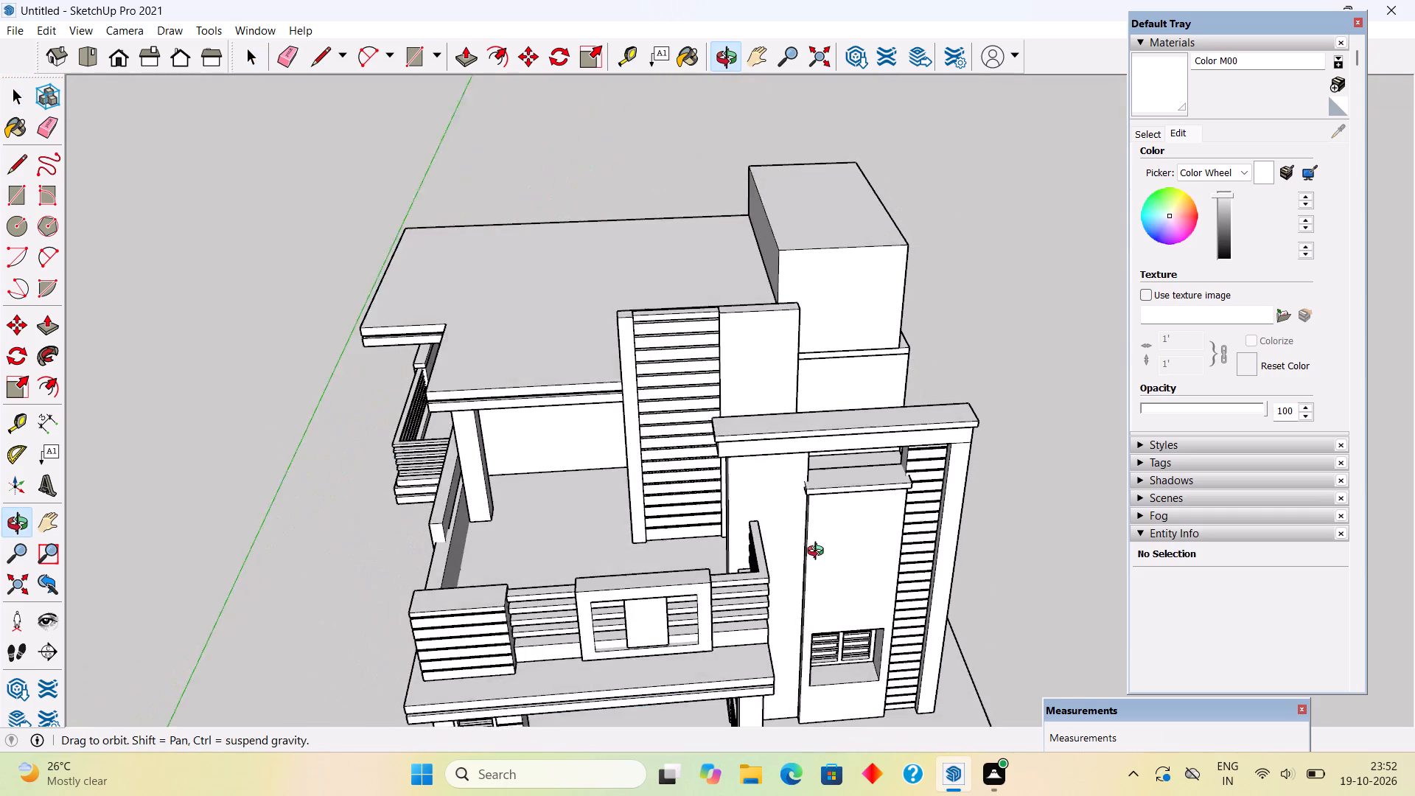
{"action": "middle_click_drag", "start_coordinate": [819, 553], "coordinate": [827, 569]}
{"action": "scroll", "coordinate": [827, 407], "scroll_direction": "up", "scroll_amount": 7}
{"action": "scroll", "coordinate": [835, 404], "scroll_direction": "down", "scroll_amount": 3}
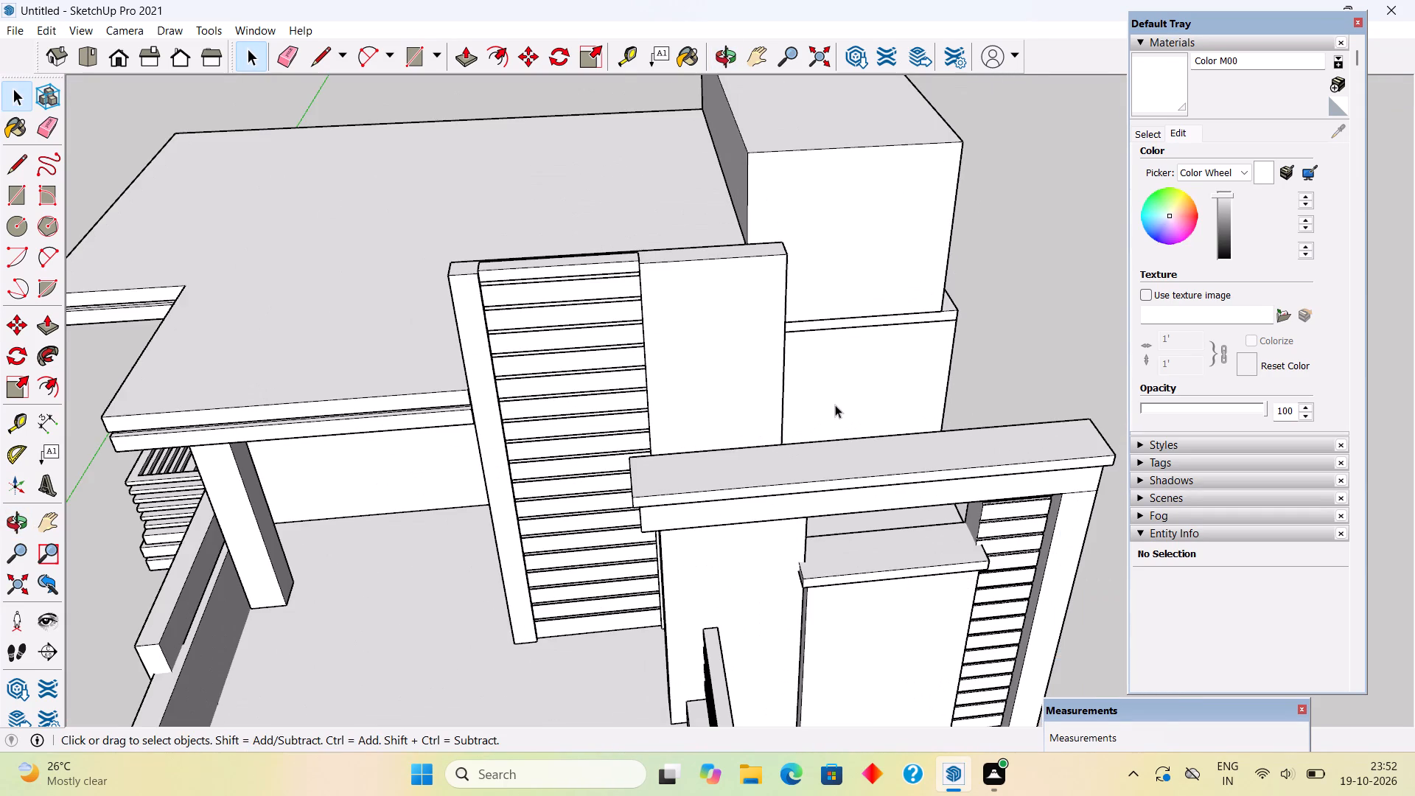
{"action": "middle_click_drag", "start_coordinate": [835, 405], "coordinate": [843, 507]}
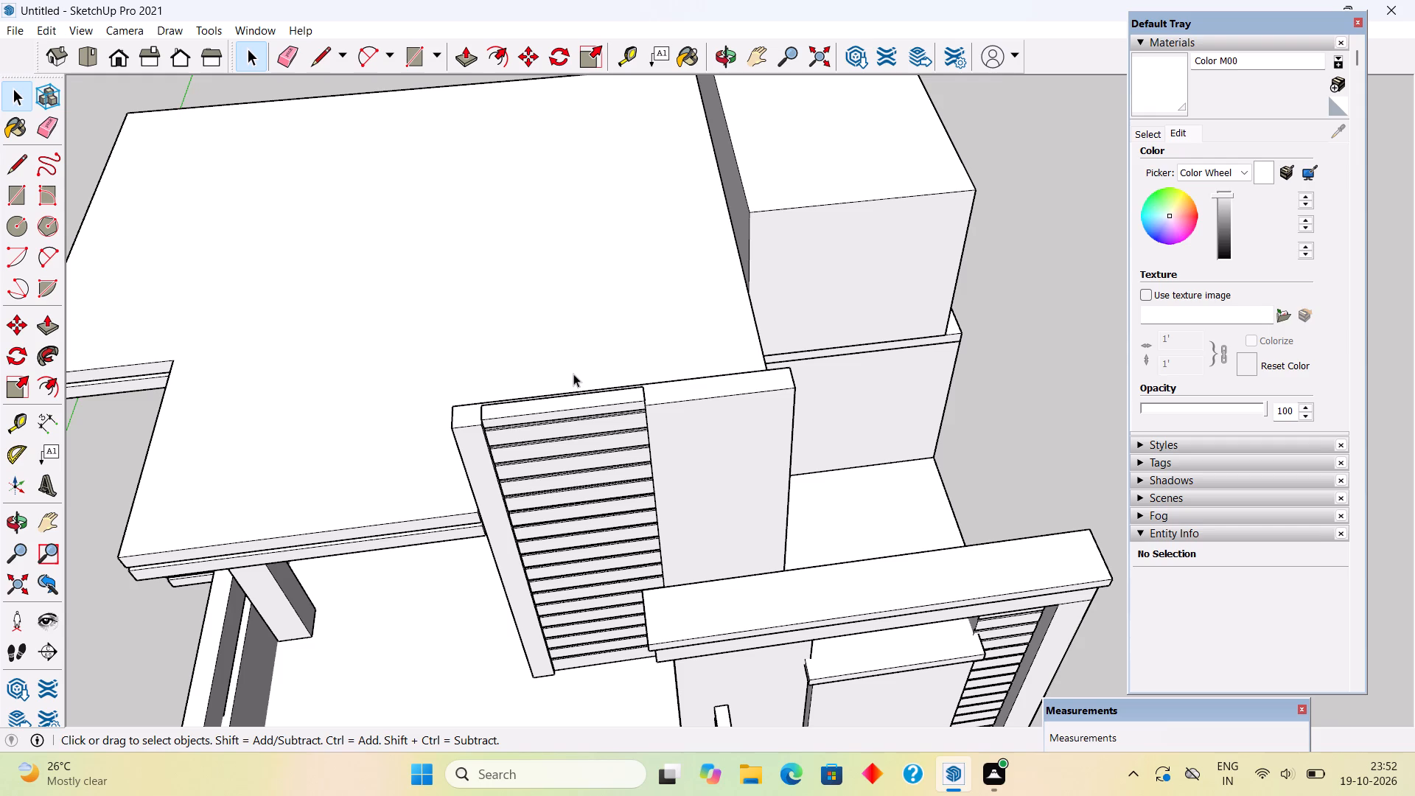
{"action": "middle_click_drag", "start_coordinate": [574, 363], "coordinate": [1013, 427]}
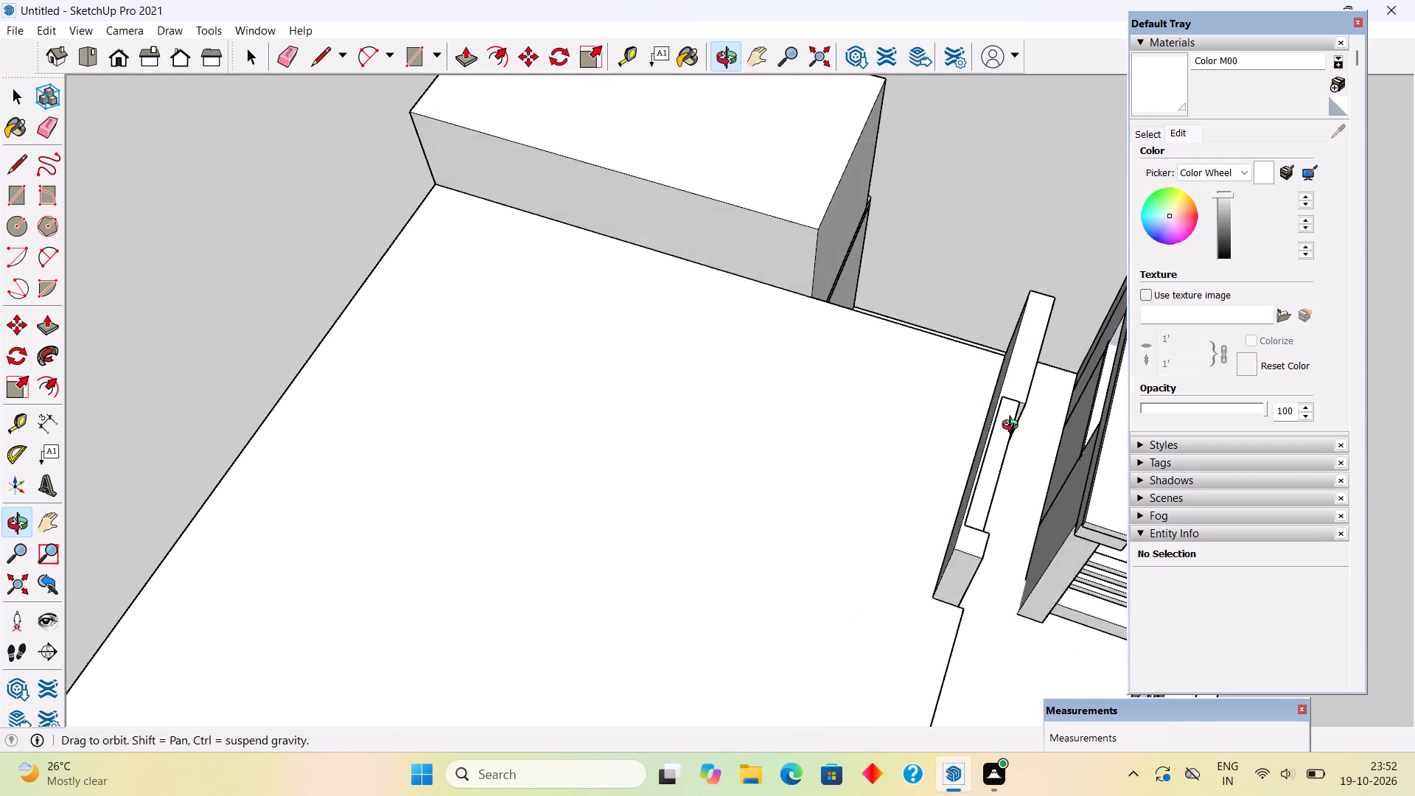
{"action": "middle_click_drag", "start_coordinate": [1013, 427], "coordinate": [94, 240]}
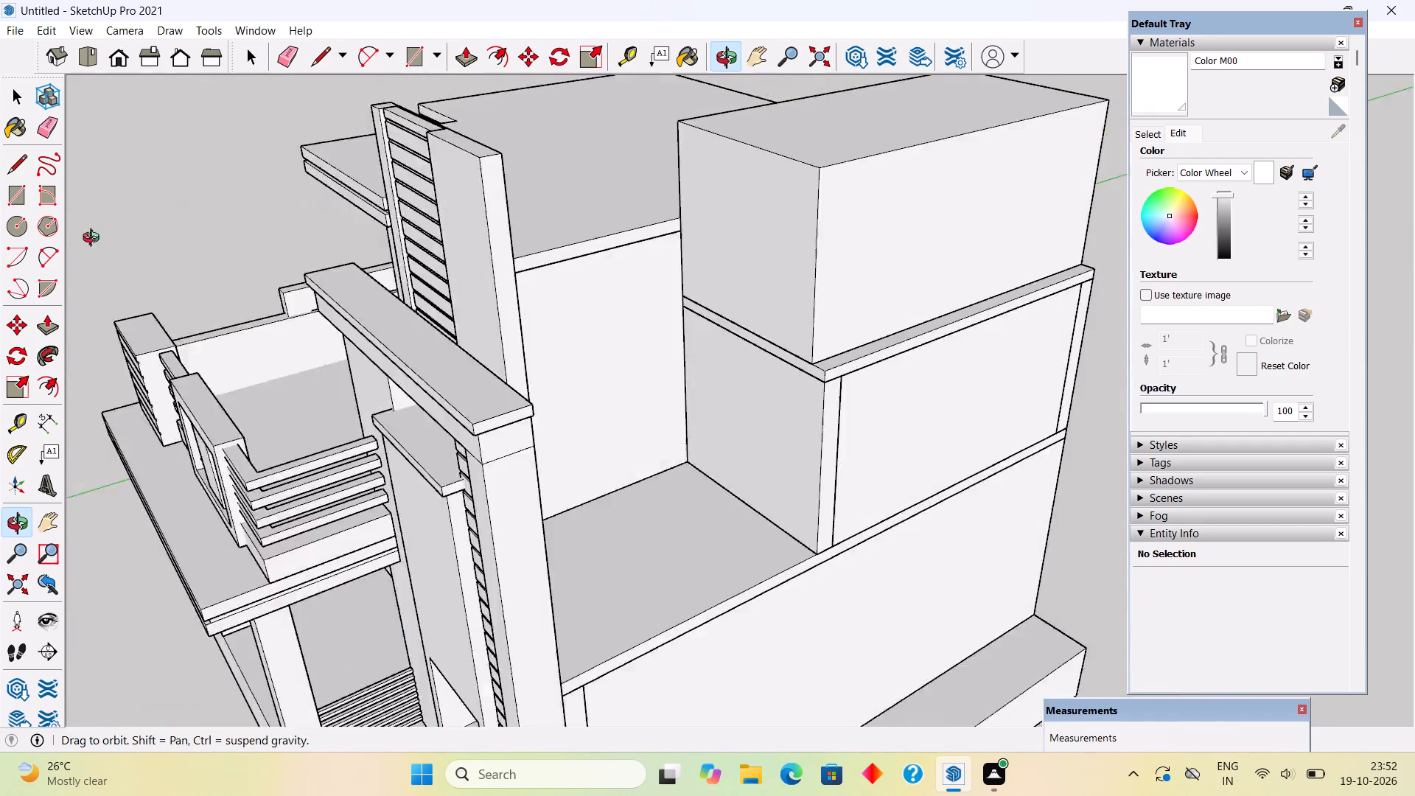
{"action": "middle_click_drag", "start_coordinate": [94, 240], "coordinate": [0, 240]}
Open the tall slatted wall slab's group for editing from the rear side of the house.
{"action": "middle_click_drag", "start_coordinate": [439, 266], "coordinate": [212, 275]}
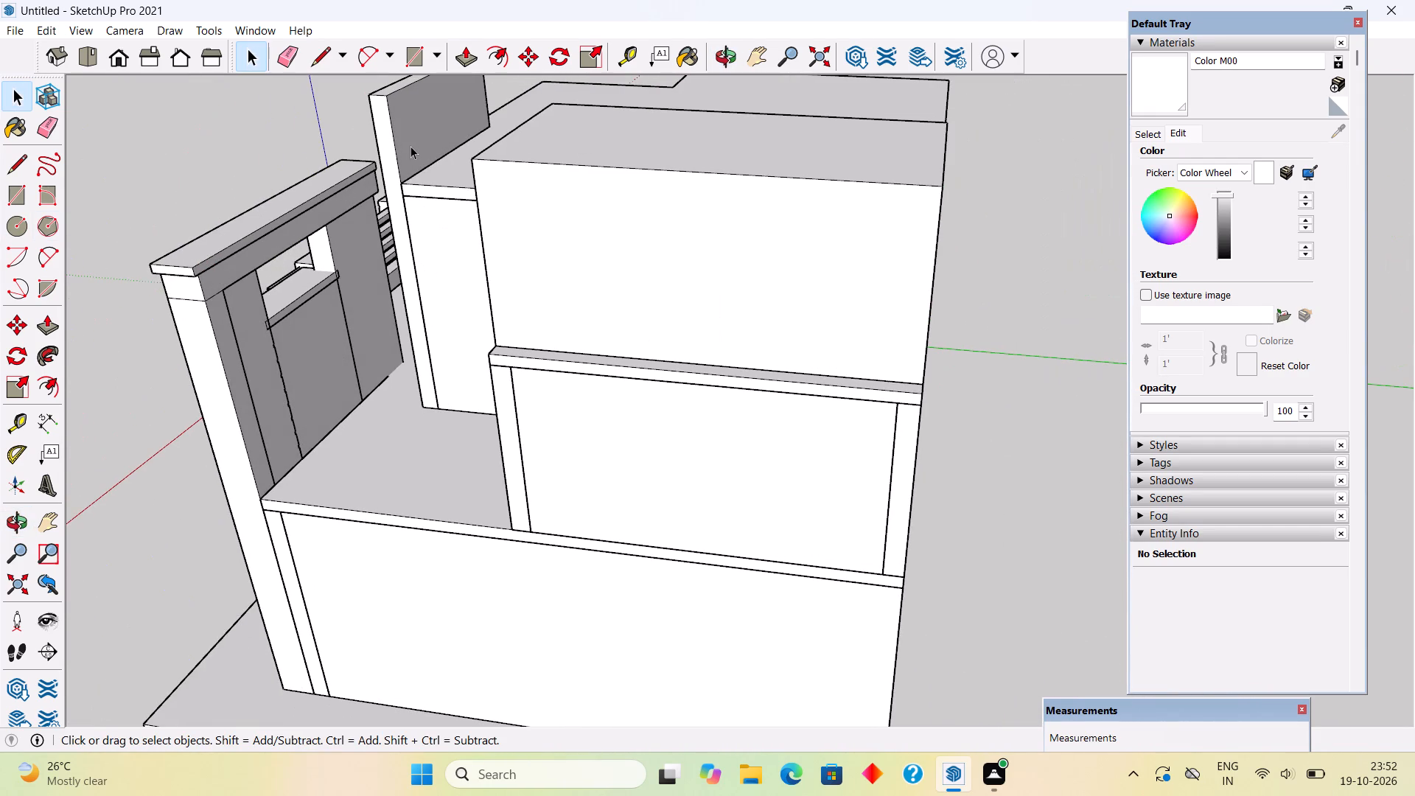
{"action": "left_click", "coordinate": [410, 146]}
{"action": "triple_click", "coordinate": [410, 146]}
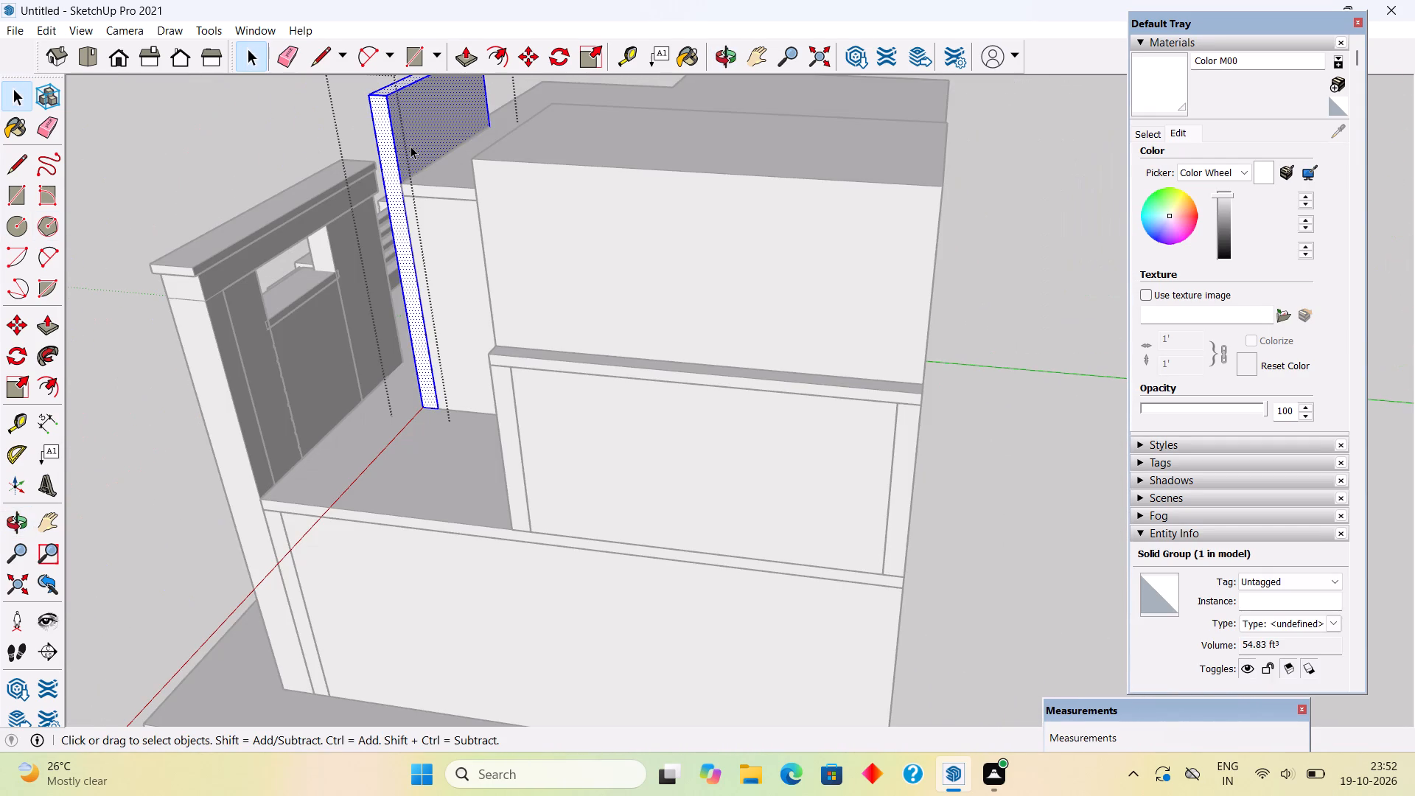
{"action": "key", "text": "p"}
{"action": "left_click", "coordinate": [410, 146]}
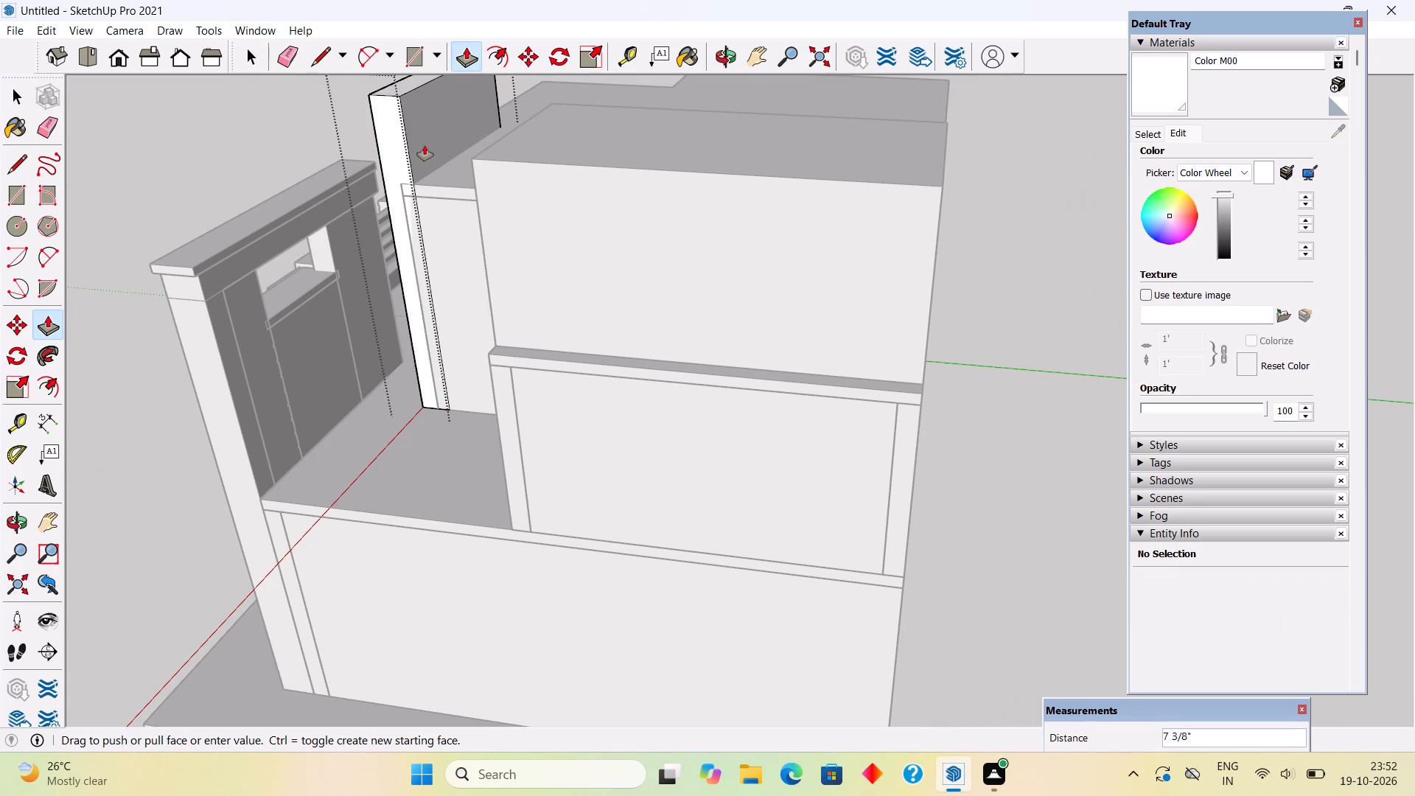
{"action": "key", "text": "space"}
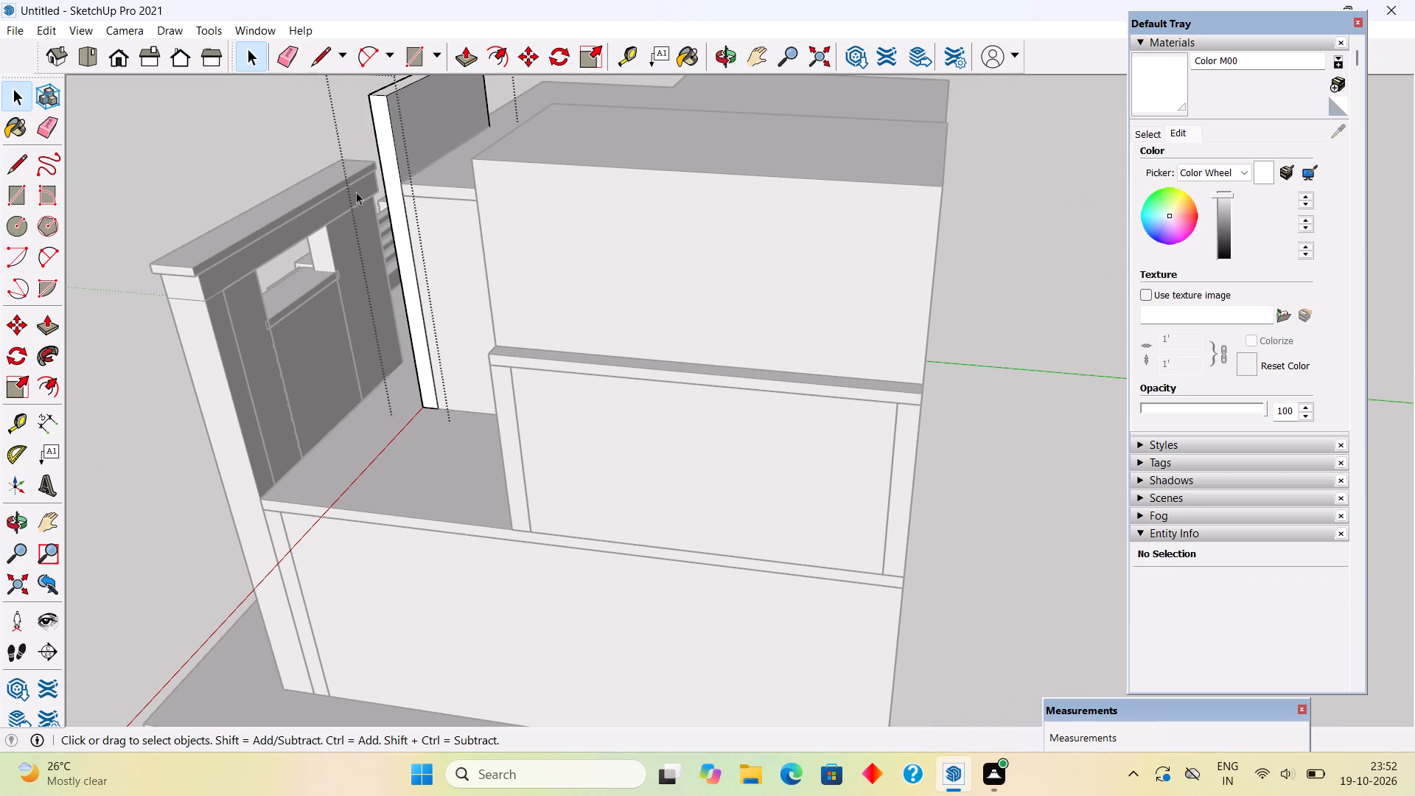
Raise the top face of the tall slatted wall slab by 1'.
{"action": "left_click", "coordinate": [300, 163]}
{"action": "middle_click_drag", "start_coordinate": [337, 153], "coordinate": [474, 405]}
{"action": "scroll", "coordinate": [432, 309], "scroll_direction": "up", "scroll_amount": 3}
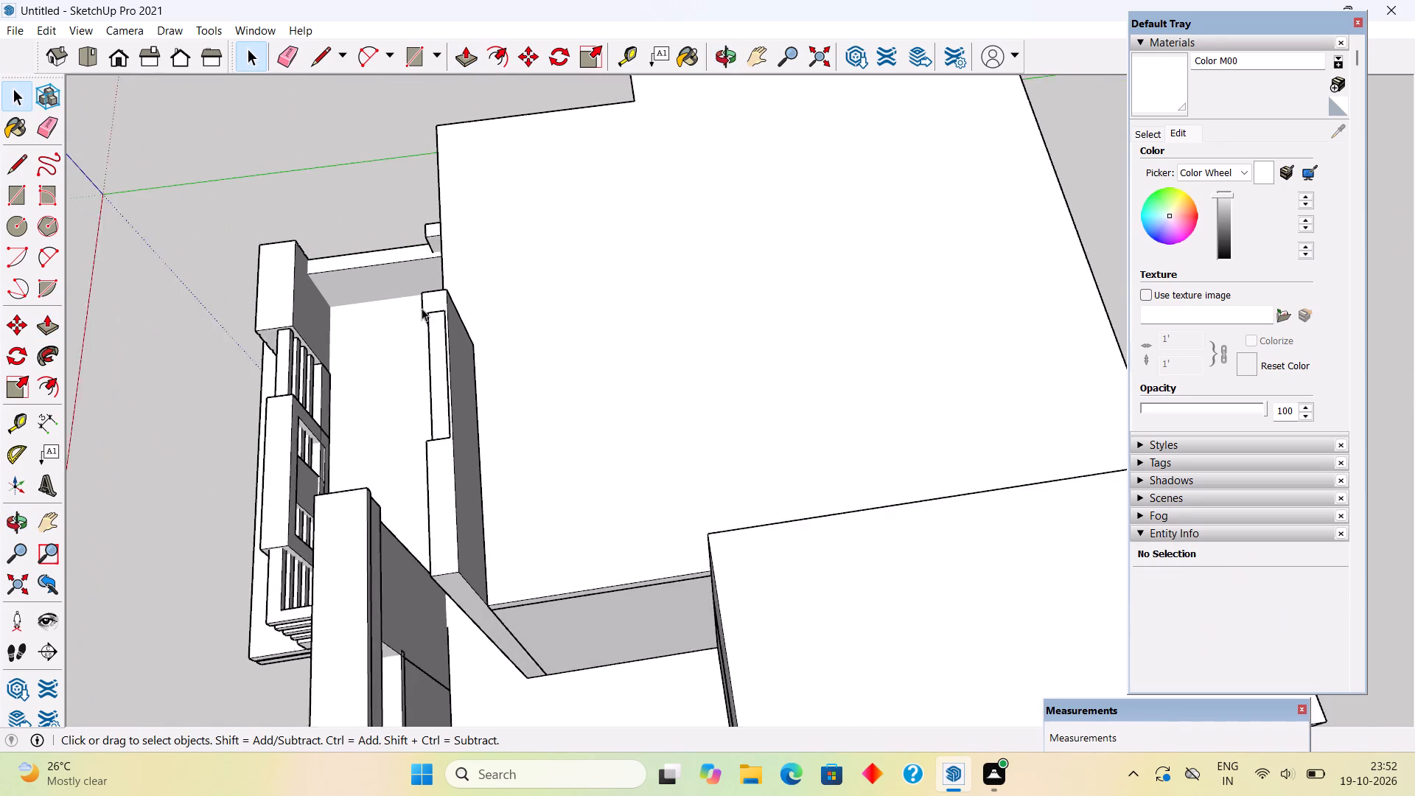
{"action": "scroll", "coordinate": [422, 308], "scroll_direction": "up", "scroll_amount": 1}
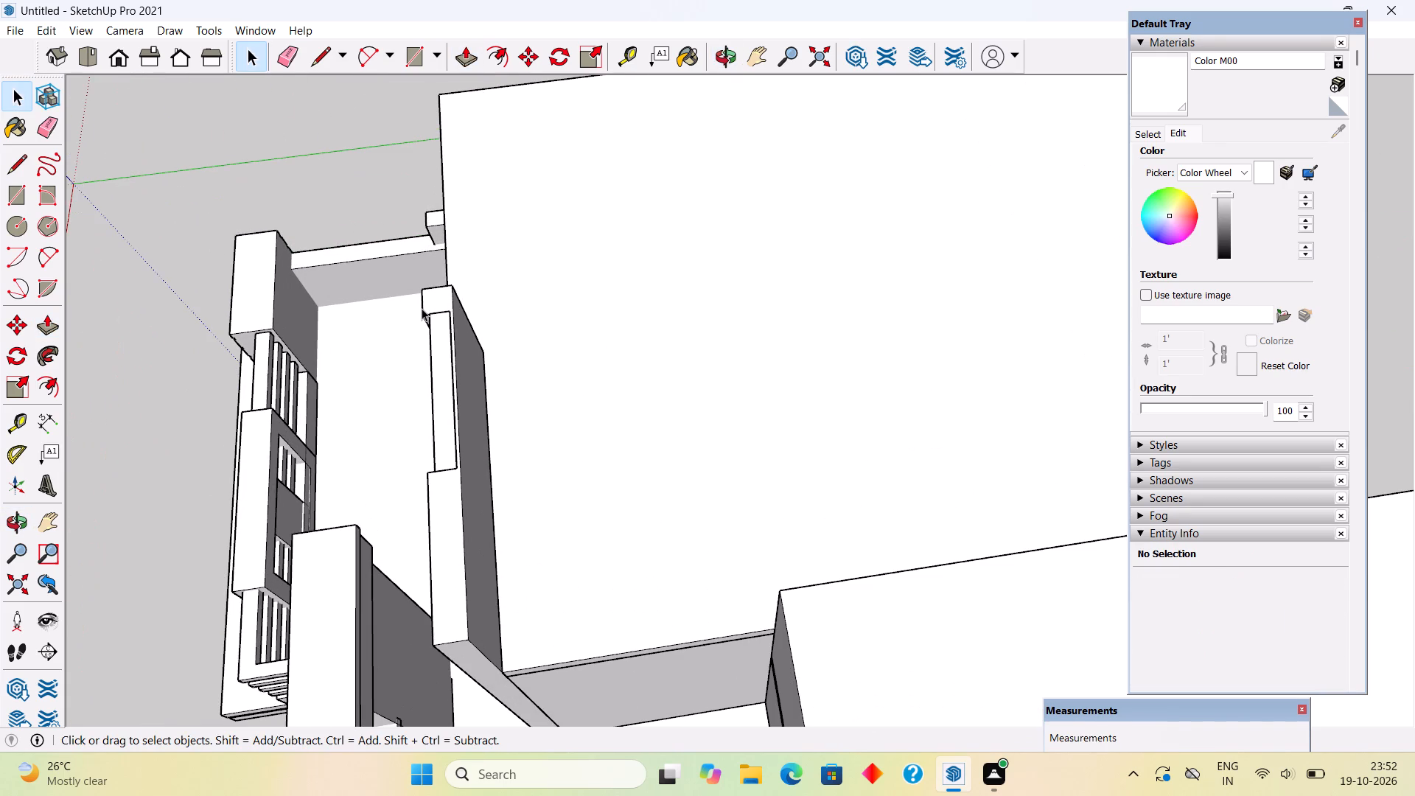
{"action": "middle_click_drag", "start_coordinate": [437, 478], "coordinate": [792, 321]}
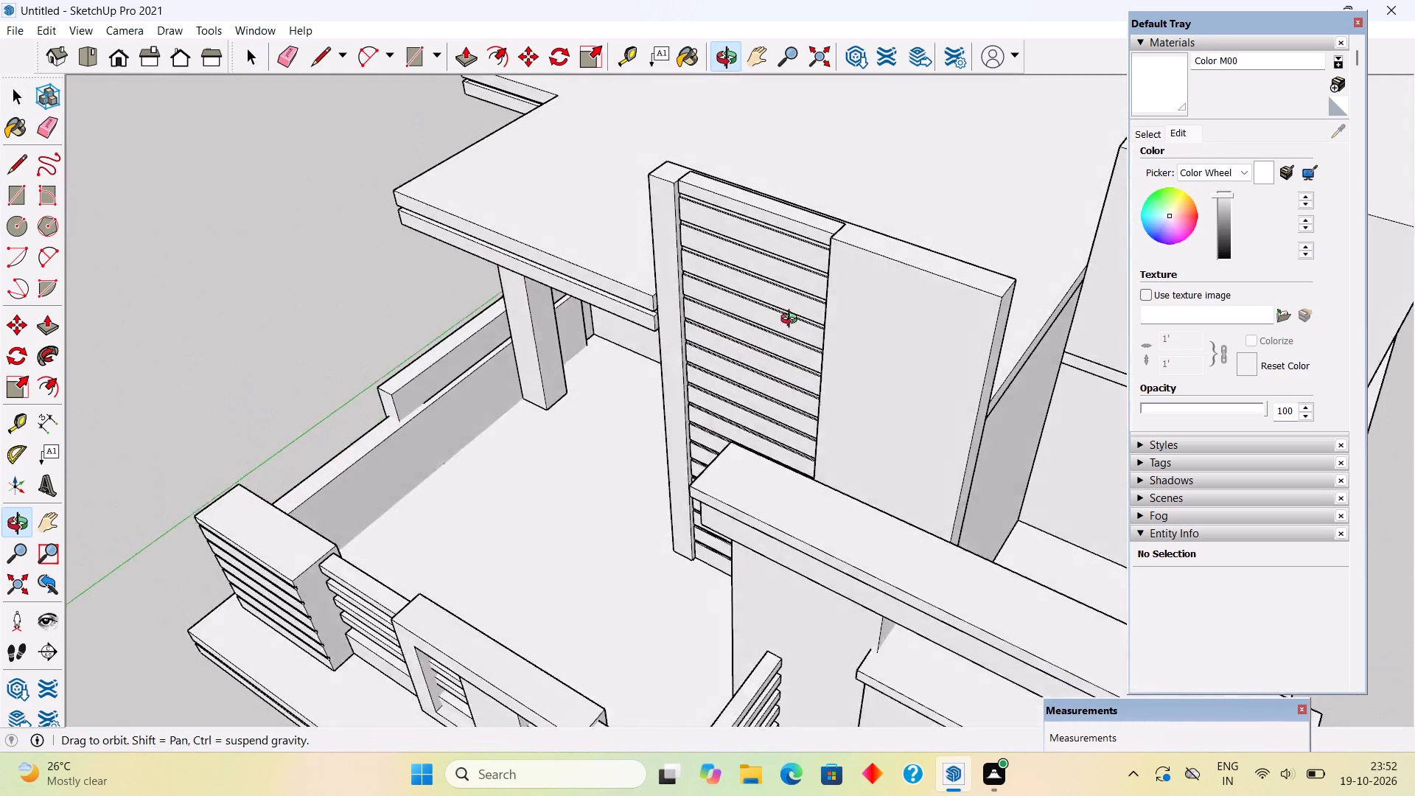
{"action": "middle_click_drag", "start_coordinate": [792, 321], "coordinate": [828, 323]}
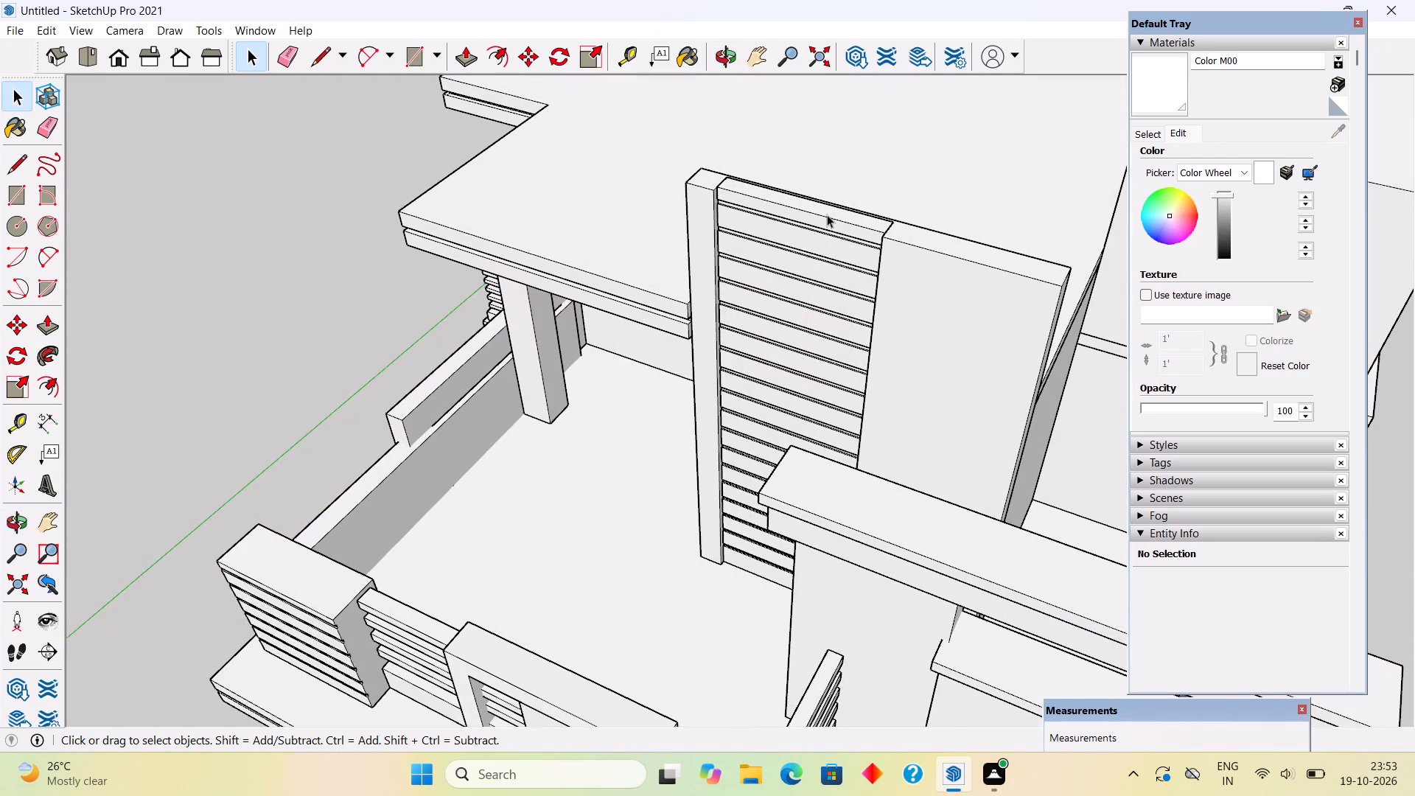
{"action": "middle_click_drag", "start_coordinate": [890, 256], "coordinate": [765, 294]}
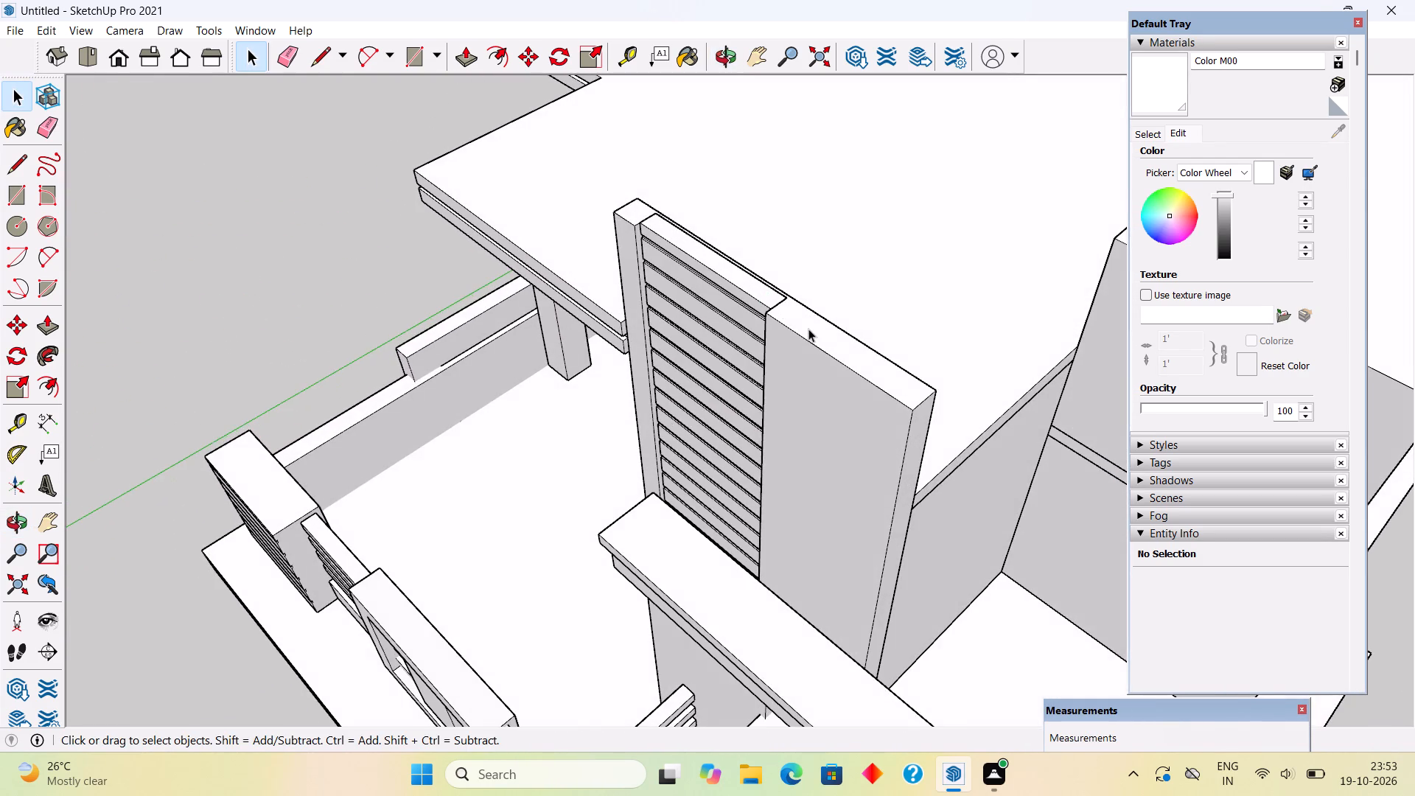
{"action": "triple_click", "coordinate": [812, 329]}
{"action": "key", "text": "p"}
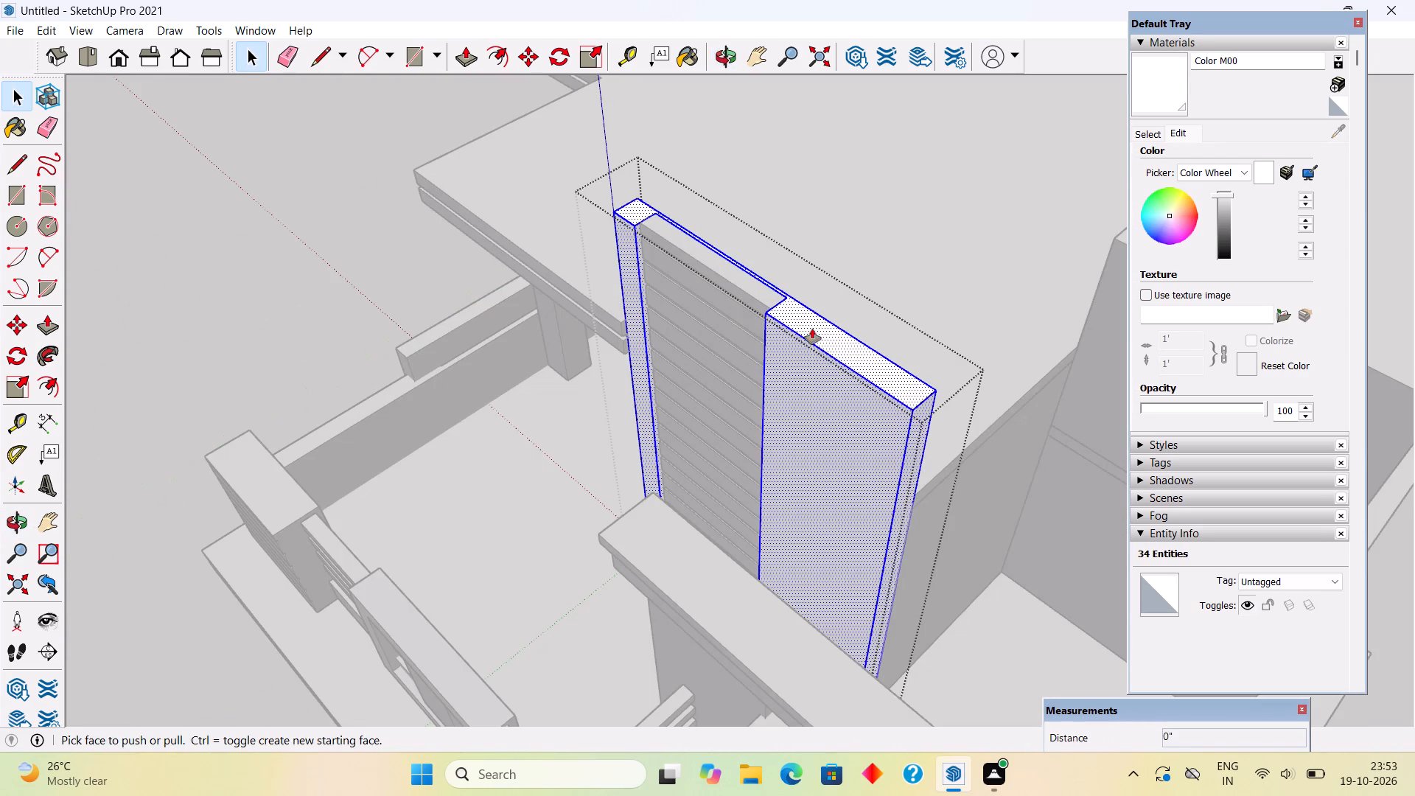
{"action": "left_click", "coordinate": [812, 329]}
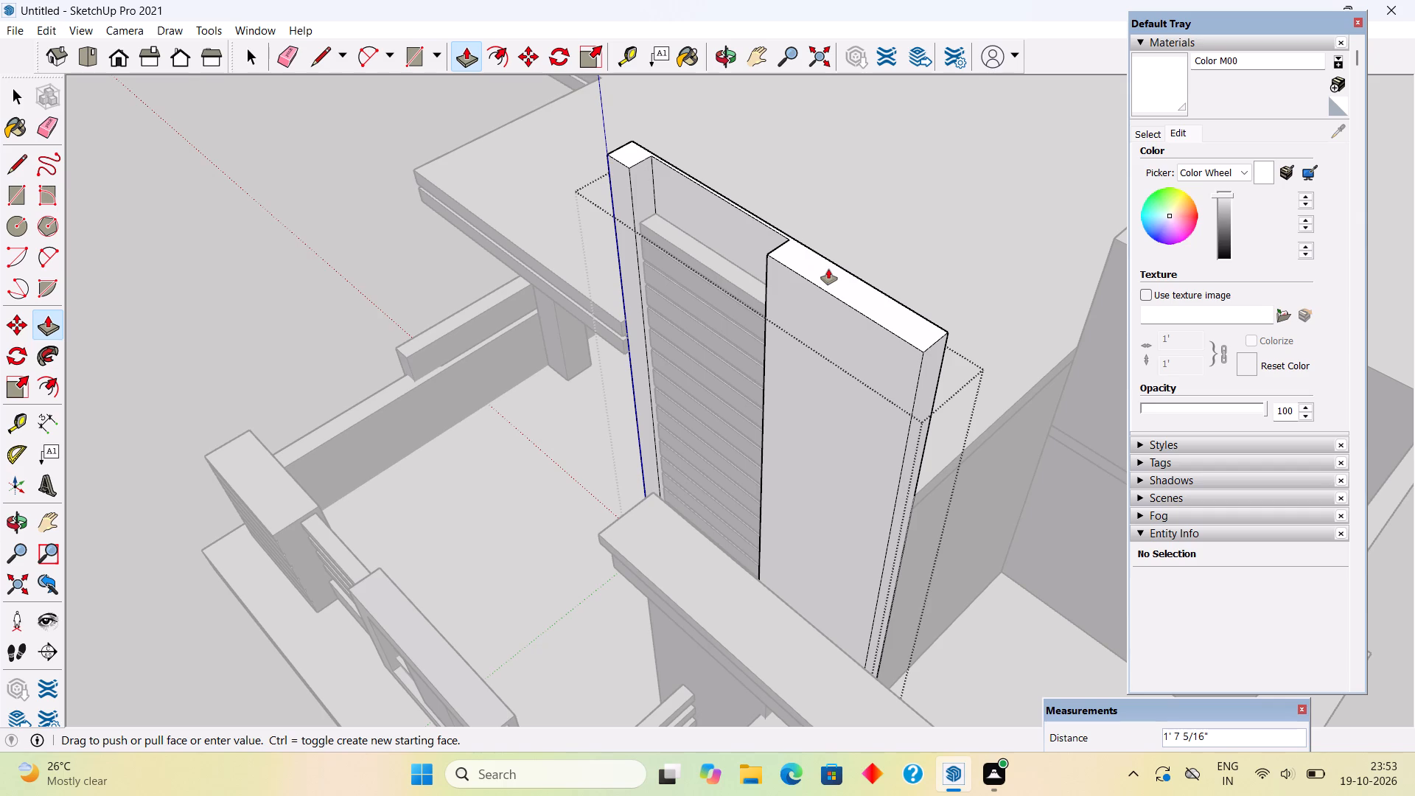
{"action": "key", "text": "1"}
{"action": "key", "text": "apostrophe"}
{"action": "key", "text": "Return"}
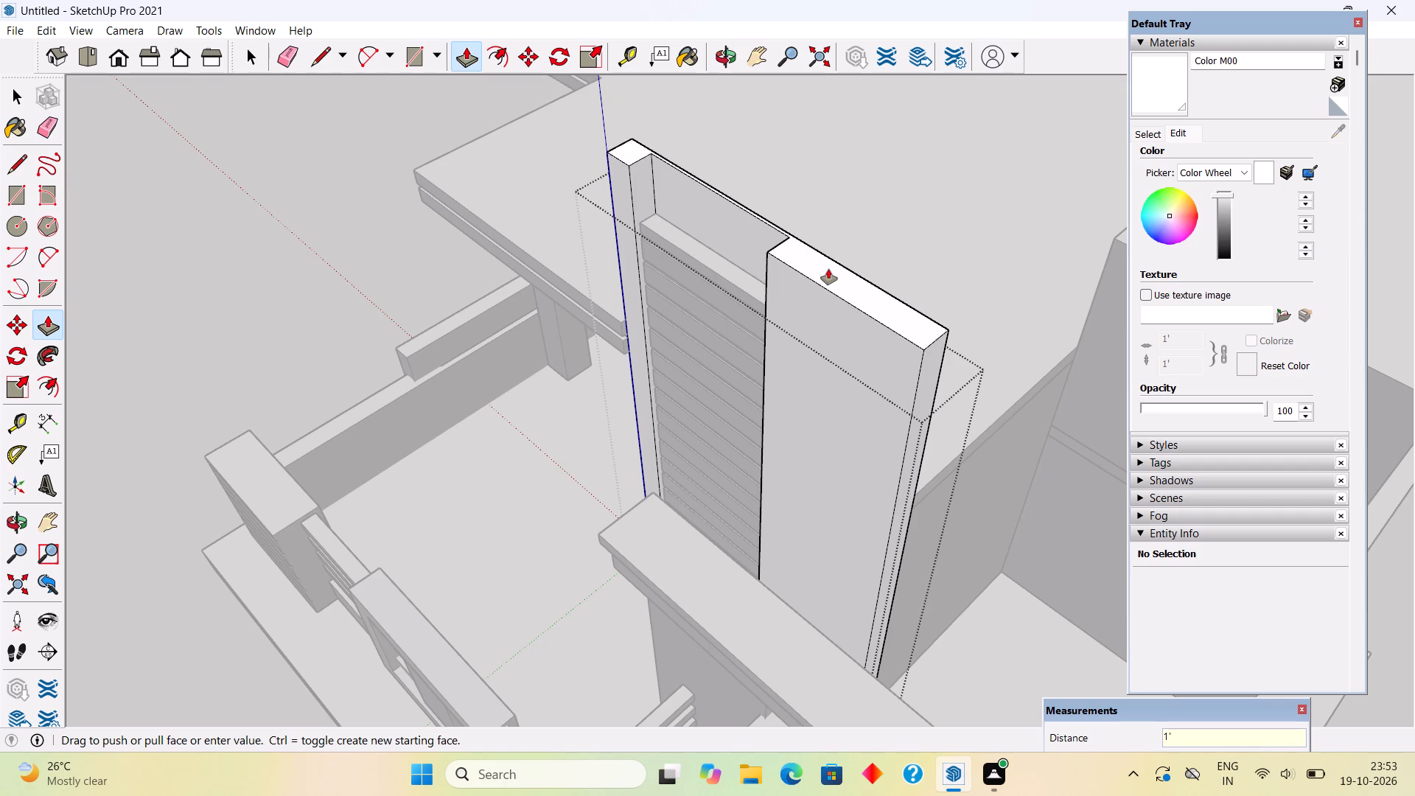
Divide the recess above the slats with a line along the top slat edge and extrude it 8" flush with the slab's front.
{"action": "middle_click_drag", "start_coordinate": [800, 324], "coordinate": [1012, 262]}
{"action": "left_click", "coordinate": [882, 156]}
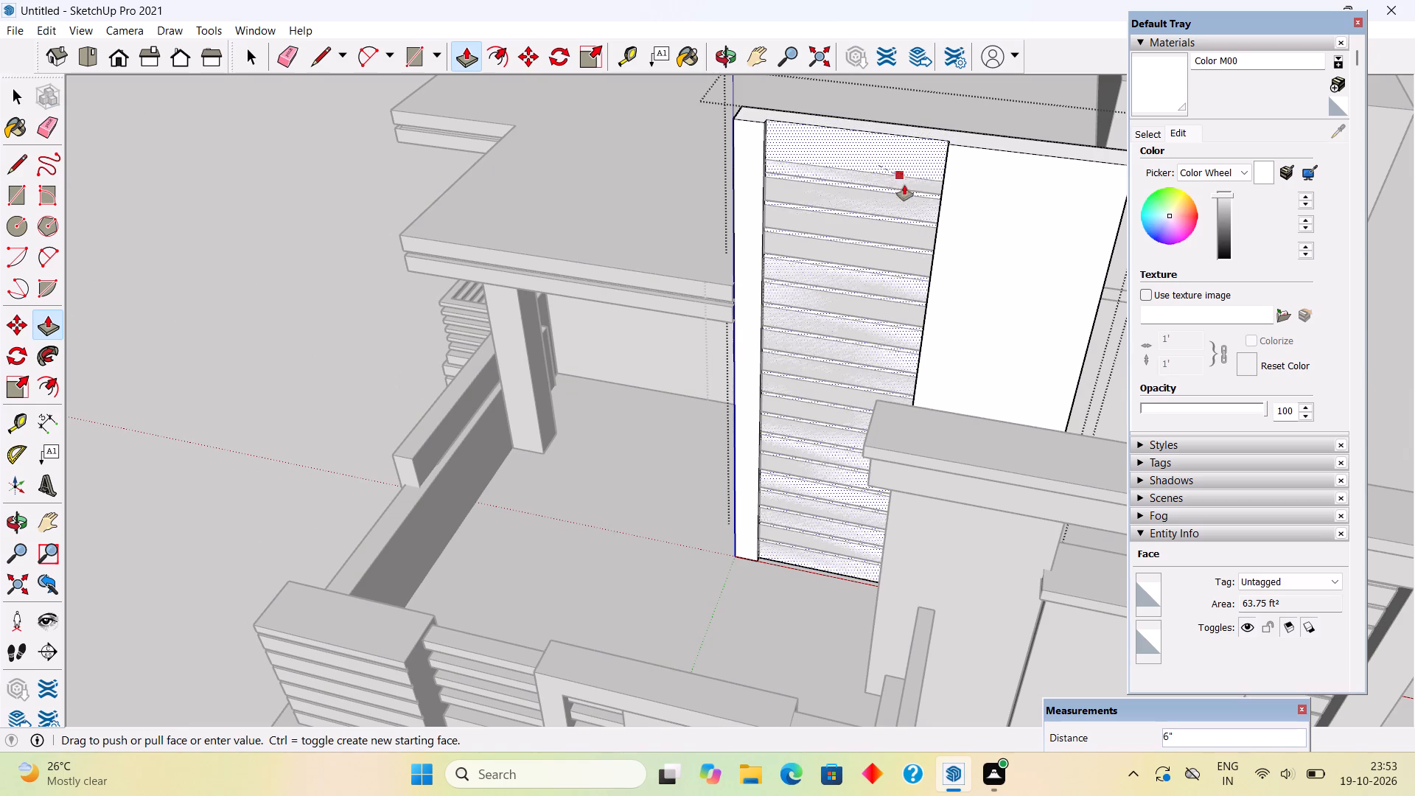
{"action": "key", "text": "space"}
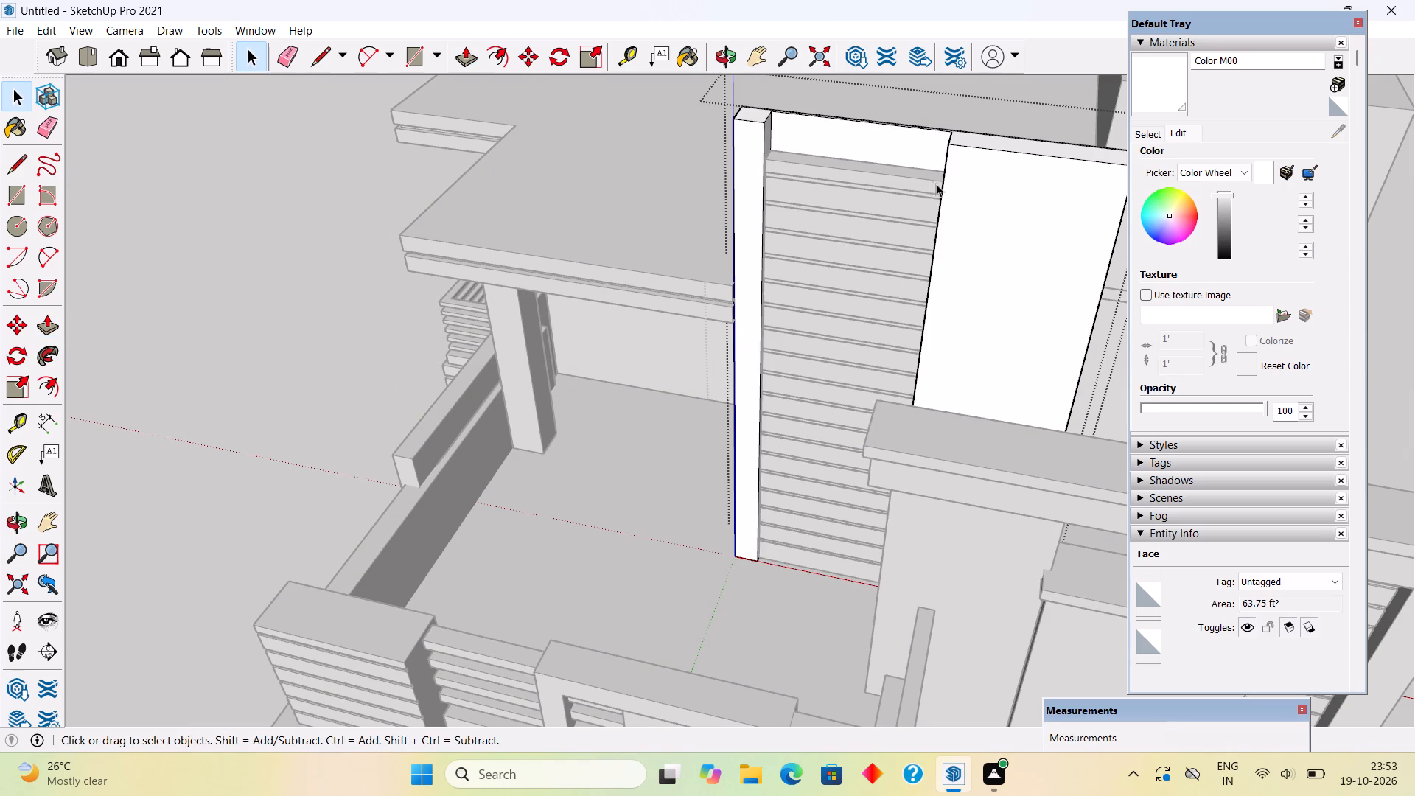
{"action": "scroll", "coordinate": [927, 175], "scroll_direction": "up", "scroll_amount": 10}
{"action": "middle_click_drag", "start_coordinate": [952, 158], "coordinate": [1048, 204]}
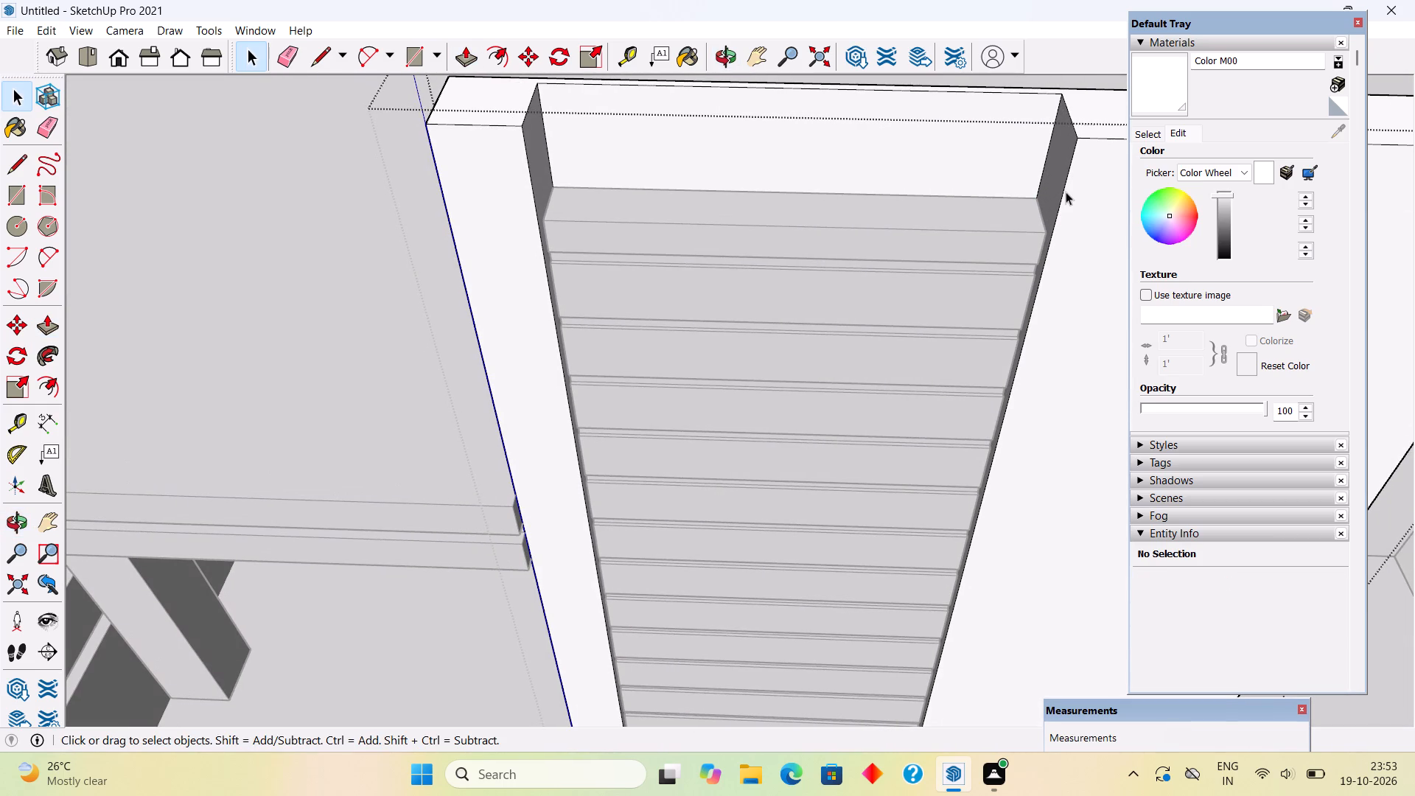
{"action": "key", "text": "l"}
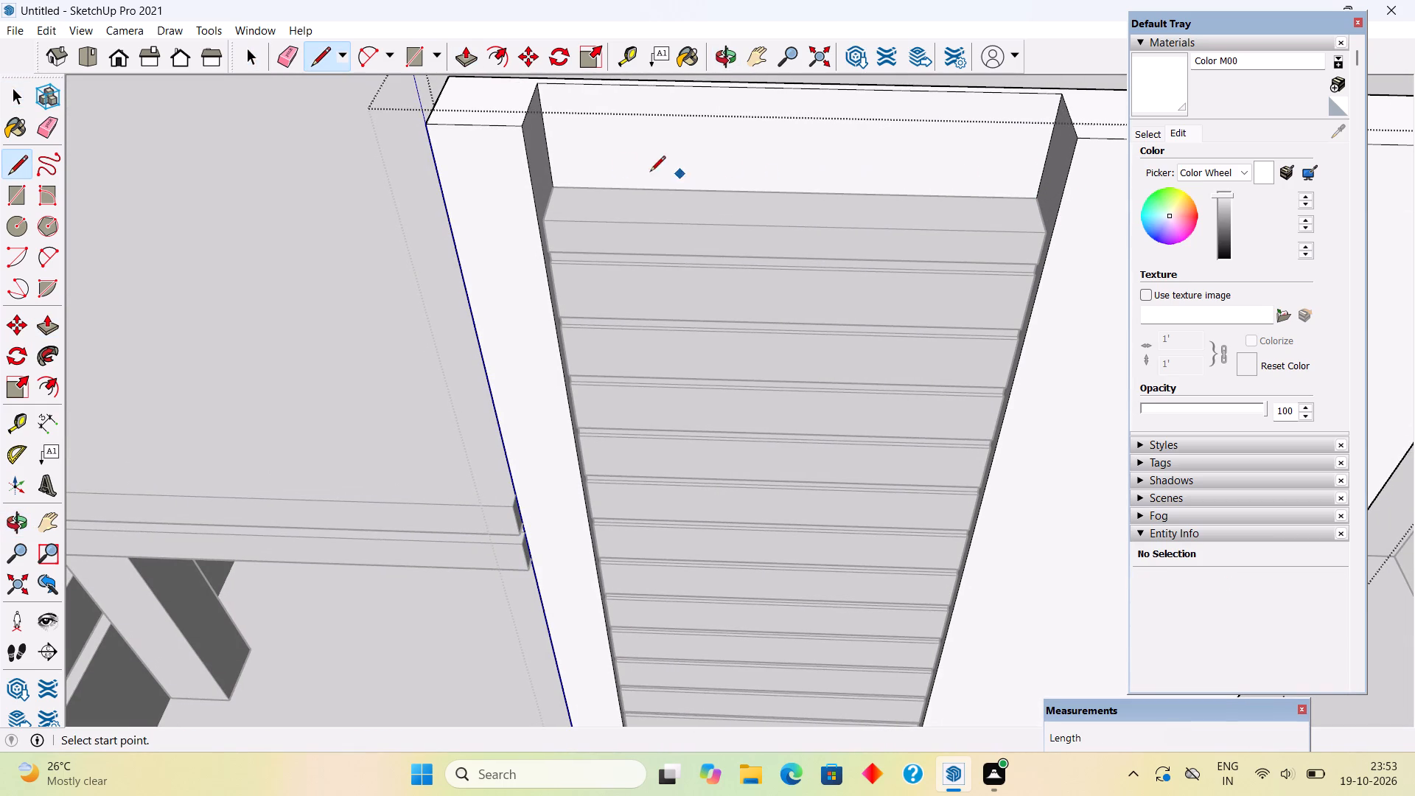
{"action": "left_click", "coordinate": [559, 183]}
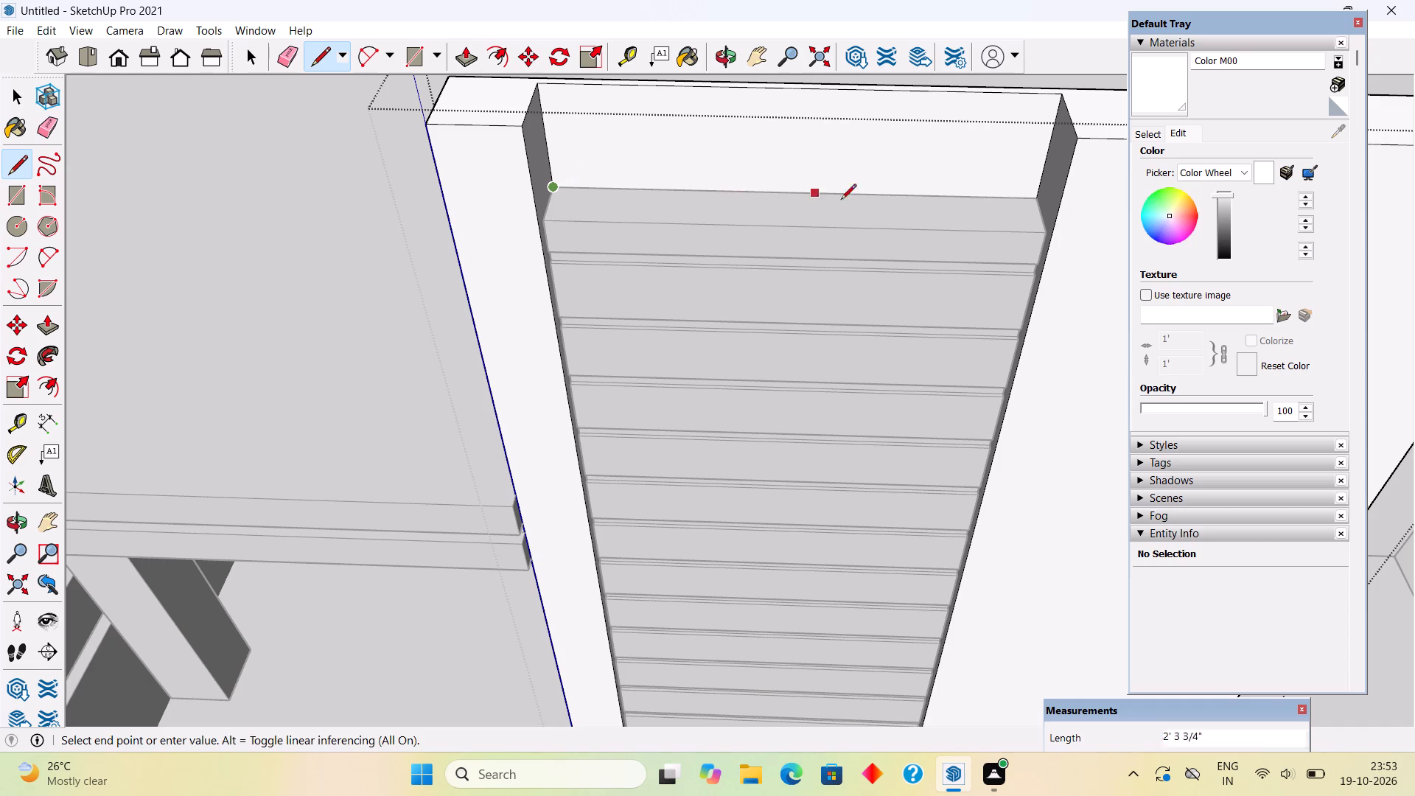
{"action": "left_click", "coordinate": [1039, 199]}
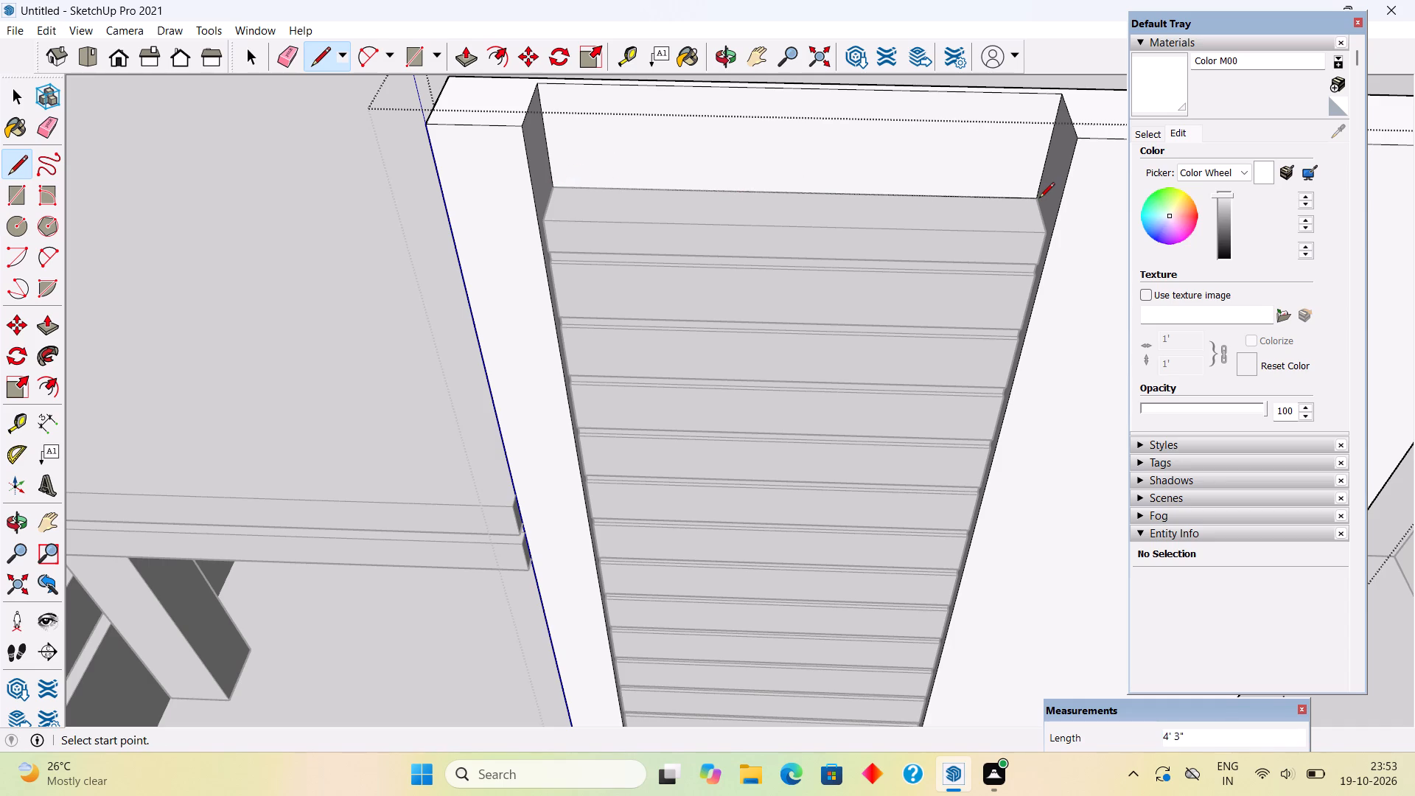
{"action": "key", "text": "p"}
{"action": "left_click", "coordinate": [964, 168]}
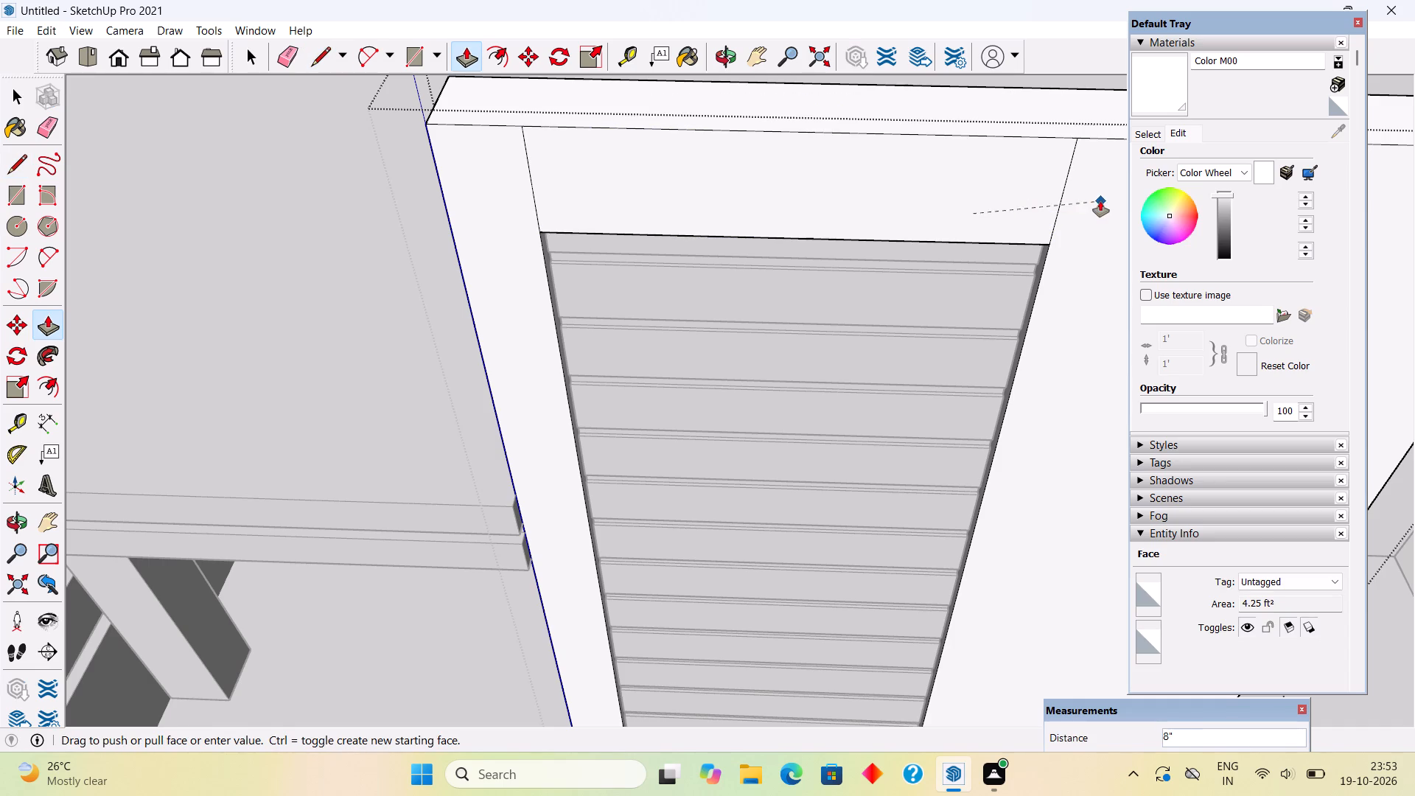
{"action": "left_click", "coordinate": [1100, 201]}
Delete the two leftover vertical edges beside the filled area above the slats and leave the slab's group.
{"action": "key", "text": "space"}
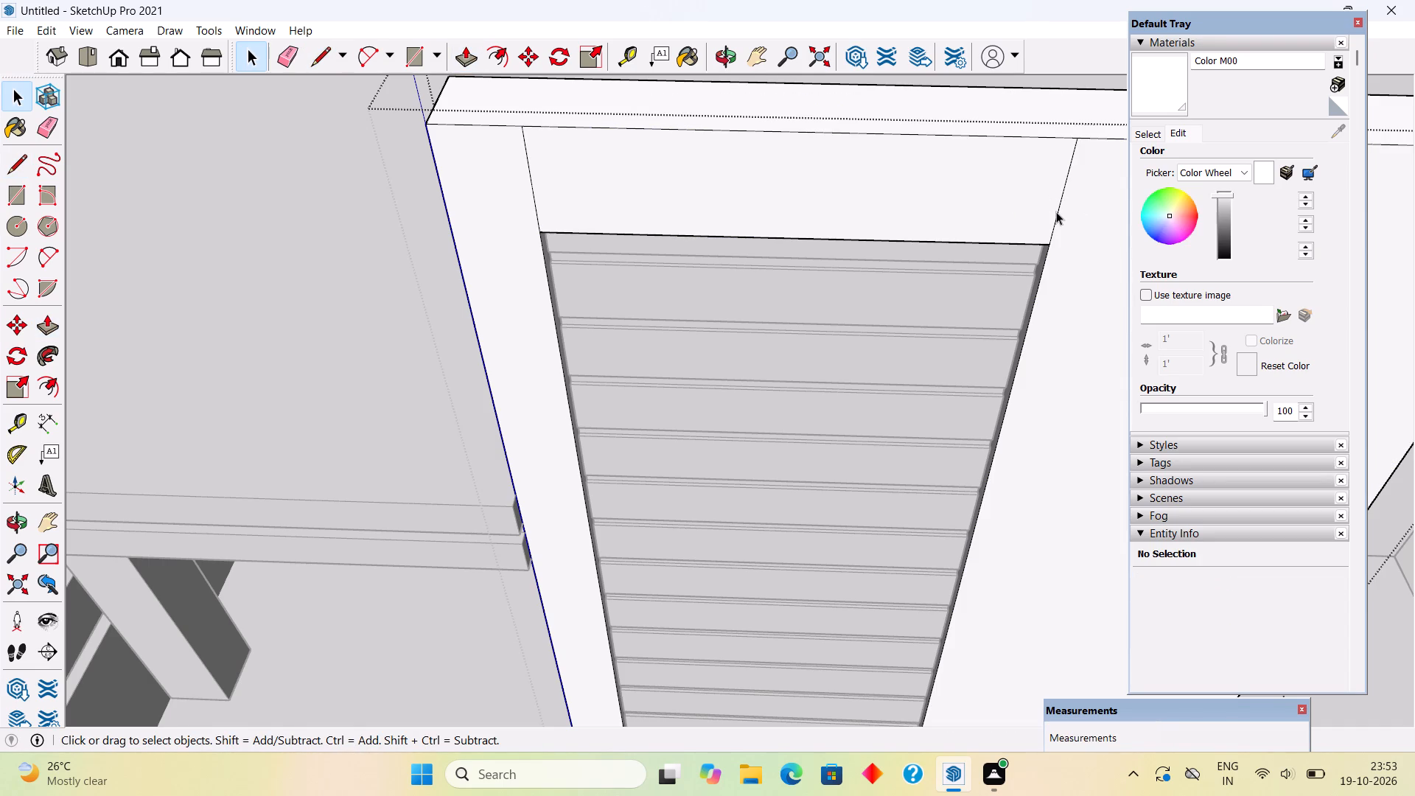
{"action": "left_click", "coordinate": [1056, 212]}
{"action": "key", "text": "Delete"}
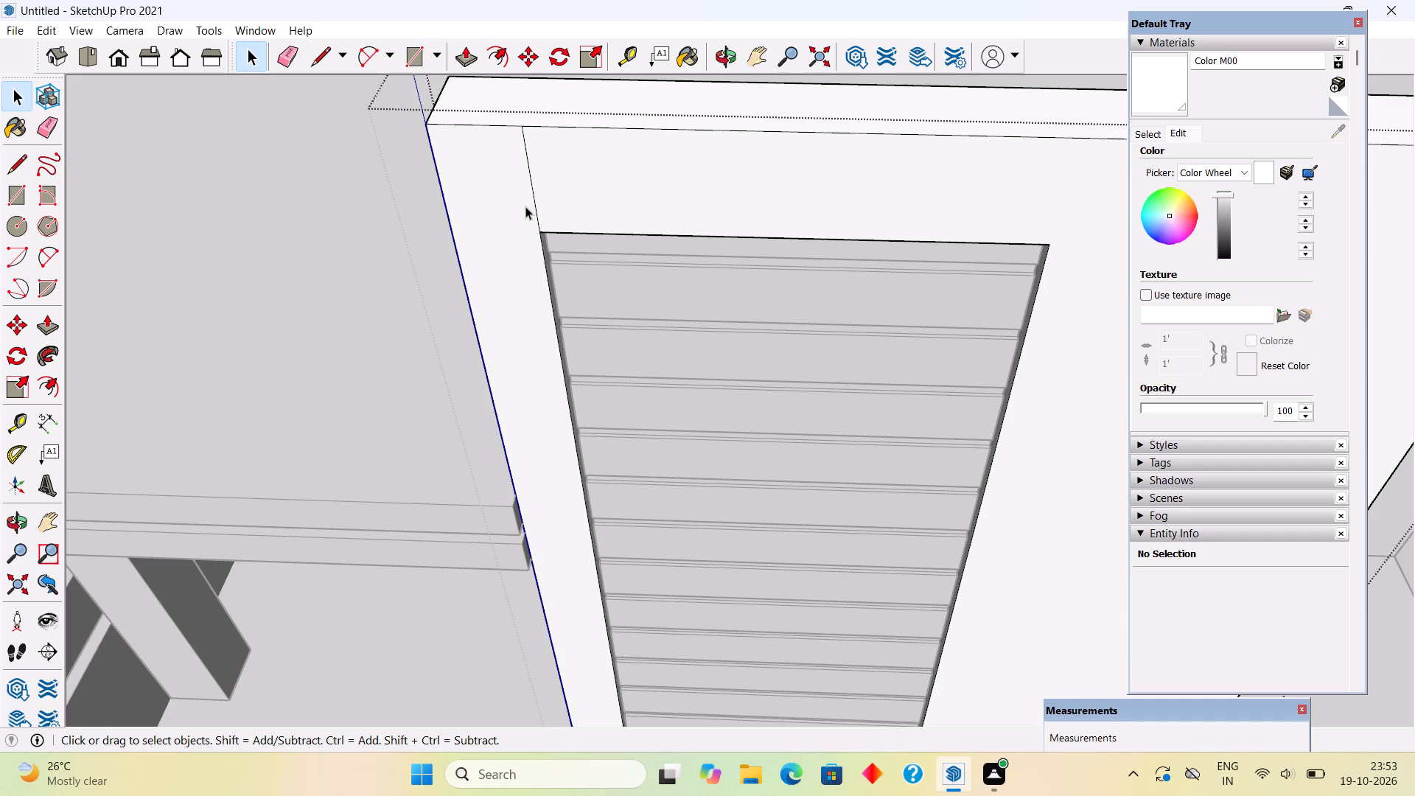
{"action": "left_click", "coordinate": [537, 212]}
{"action": "key", "text": "Delete"}
{"action": "scroll", "coordinate": [532, 212], "scroll_direction": "down", "scroll_amount": 4}
{"action": "scroll", "coordinate": [532, 212], "scroll_direction": "up", "scroll_amount": 1}
{"action": "scroll", "coordinate": [531, 213], "scroll_direction": "down", "scroll_amount": 15}
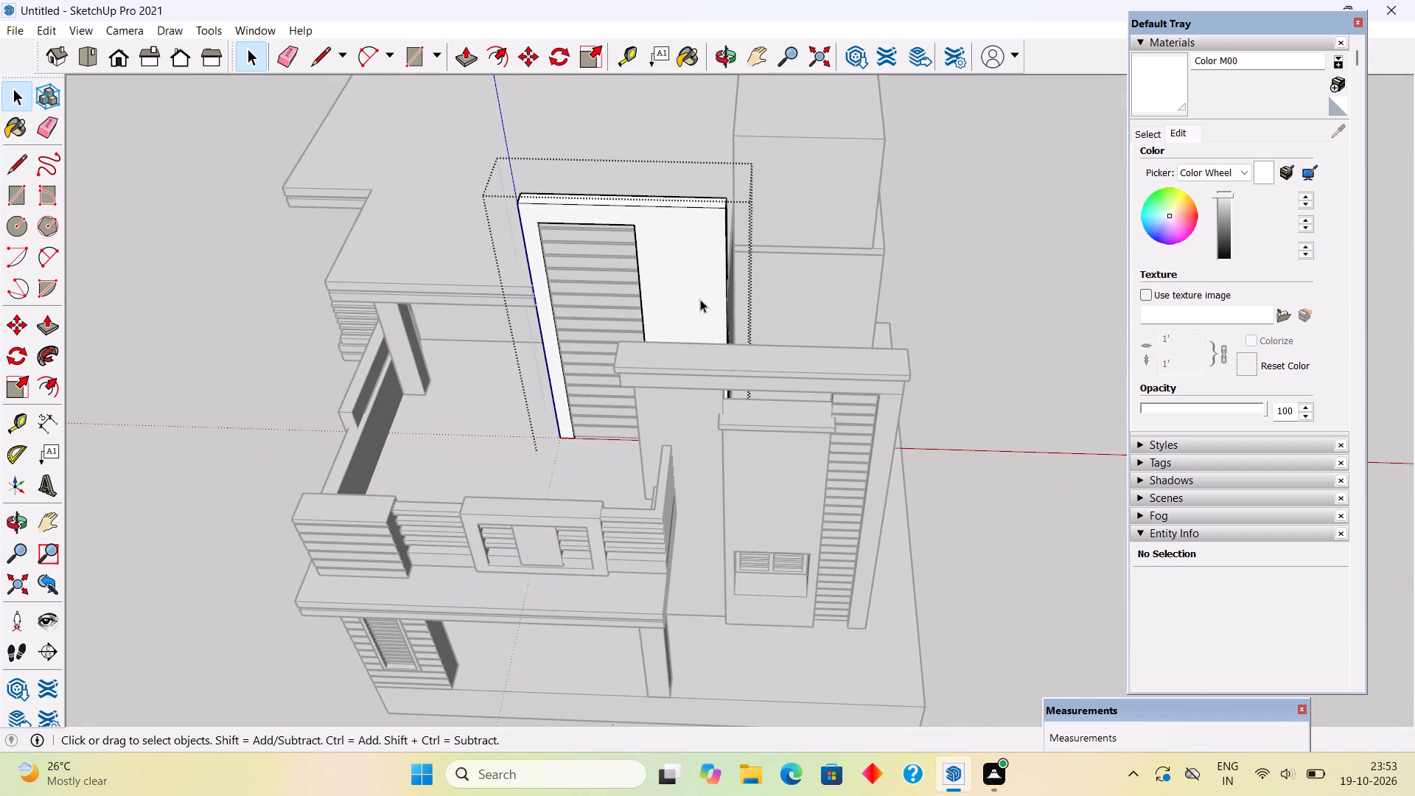
{"action": "left_click", "coordinate": [919, 276]}
Draw a 9' by 9" rectangle over the tall slatted slab's top, extrude it 2" upward and make it a group.
{"action": "middle_click_drag", "start_coordinate": [390, 88], "coordinate": [471, 313]}
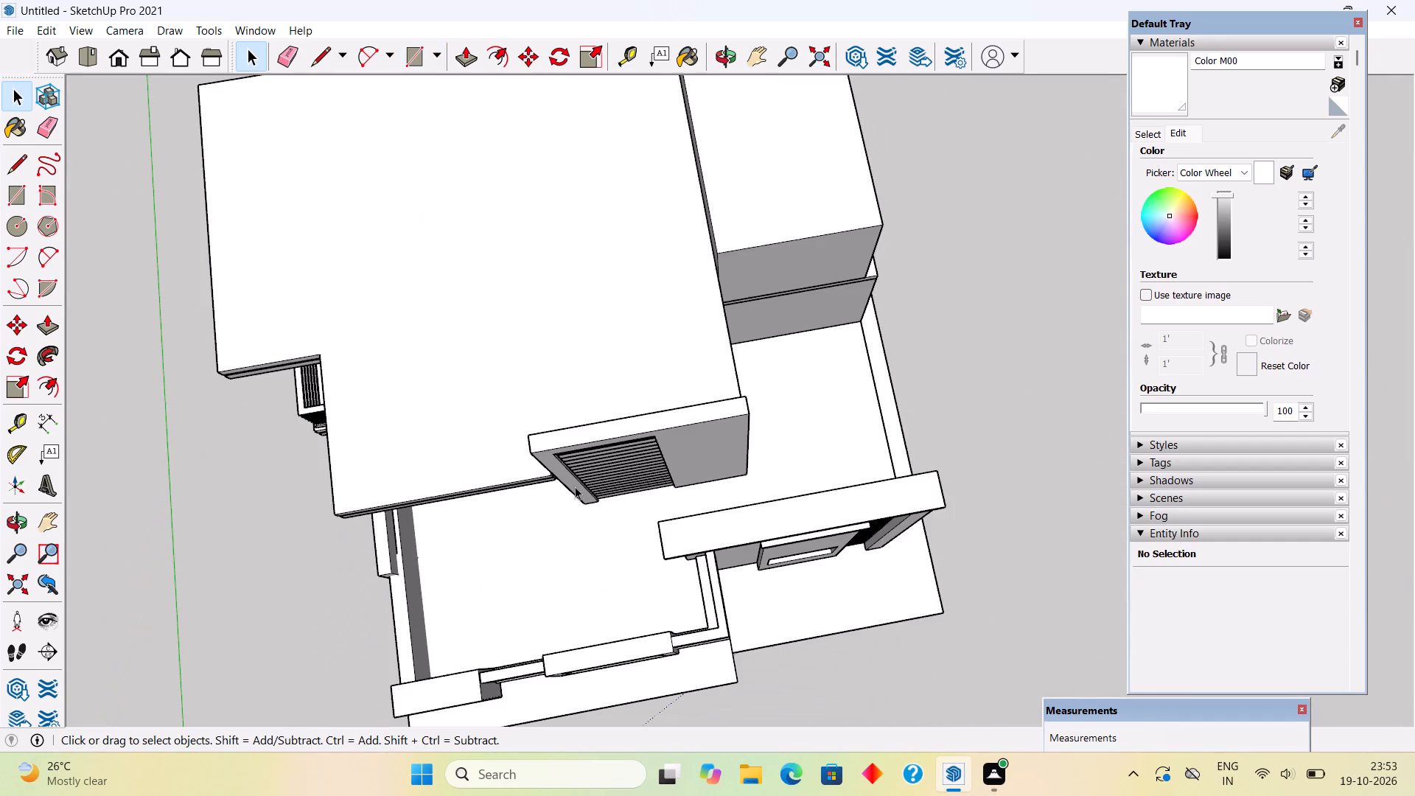
{"action": "scroll", "coordinate": [575, 487], "scroll_direction": "up", "scroll_amount": 7}
{"action": "key", "text": "r"}
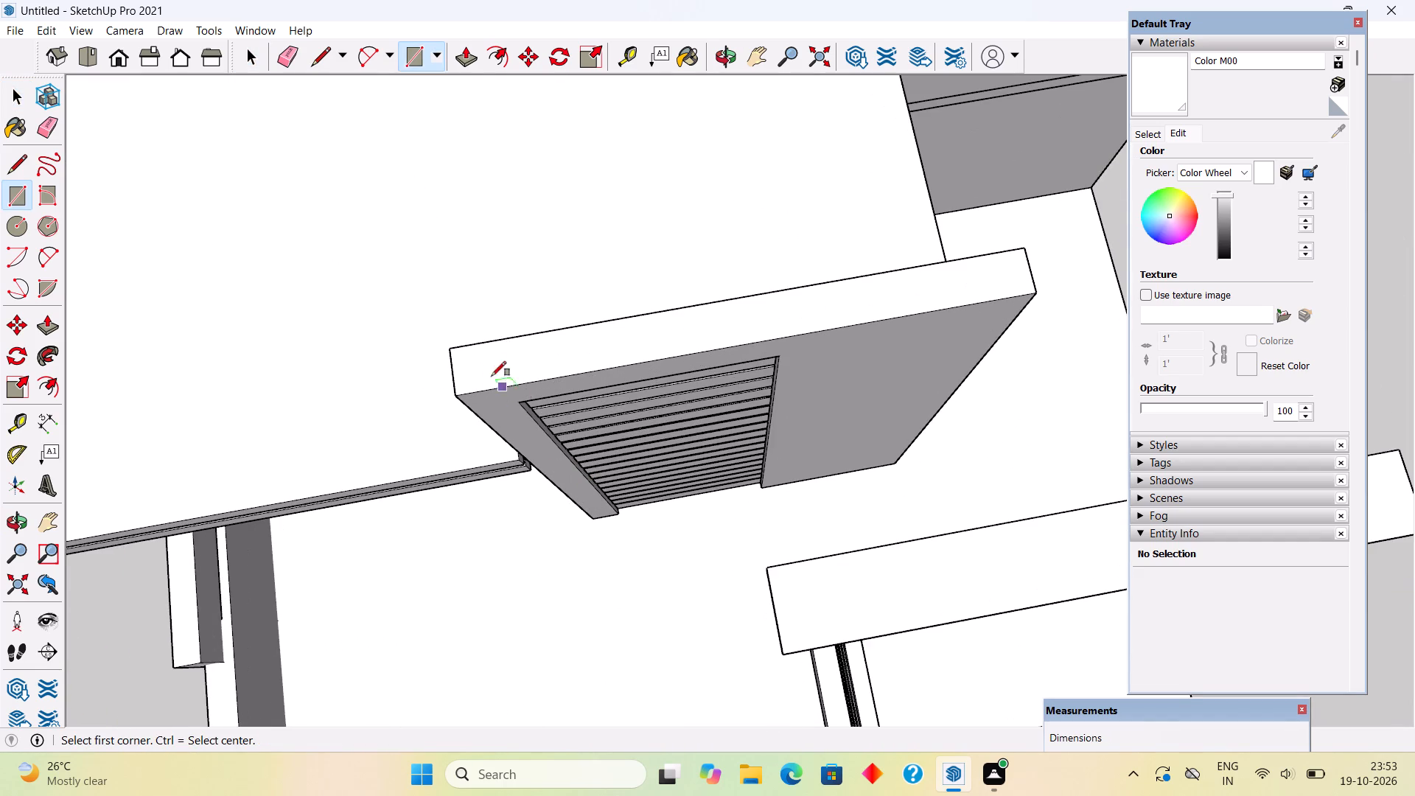
{"action": "left_click", "coordinate": [453, 350]}
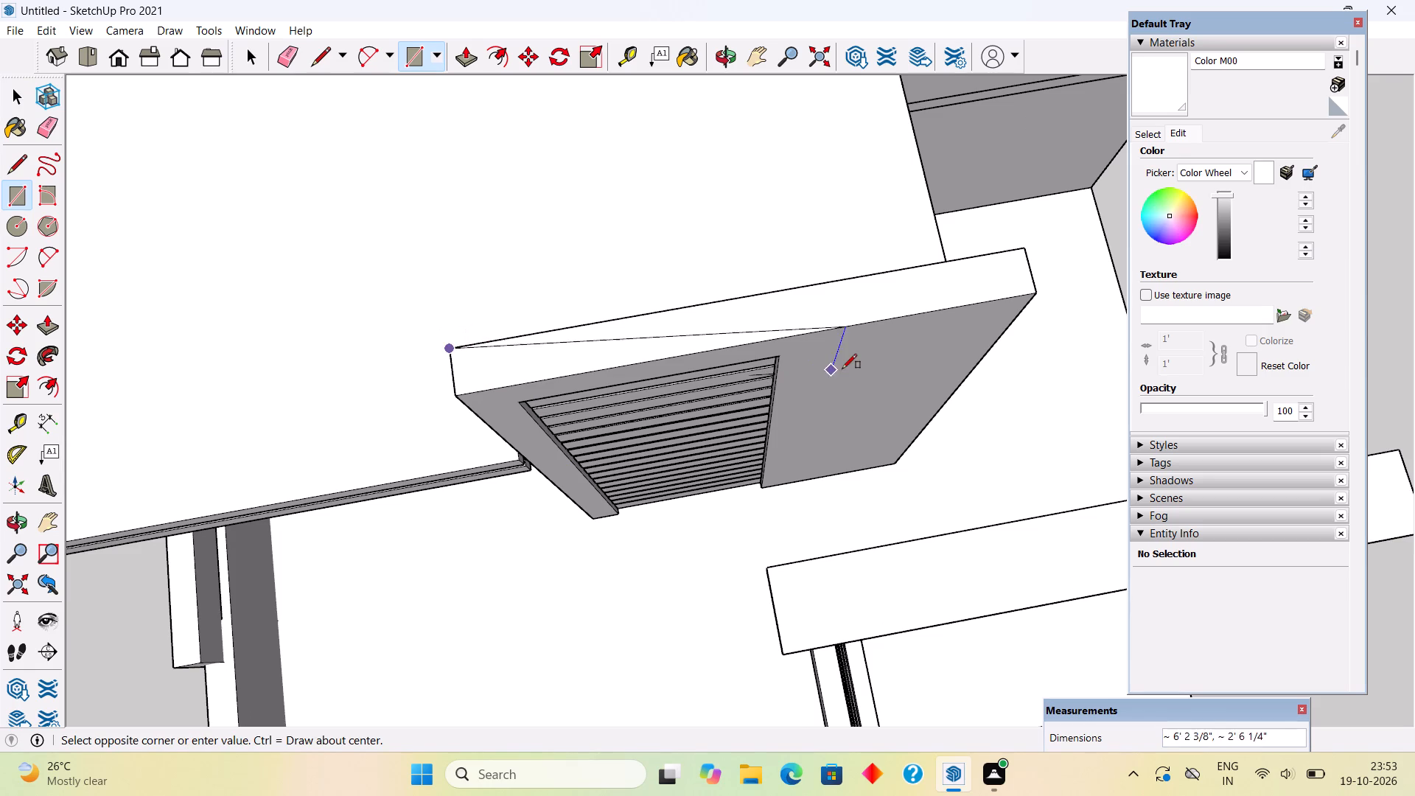
{"action": "left_click", "coordinate": [1031, 296]}
{"action": "key", "text": "p"}
{"action": "left_click", "coordinate": [1002, 281]}
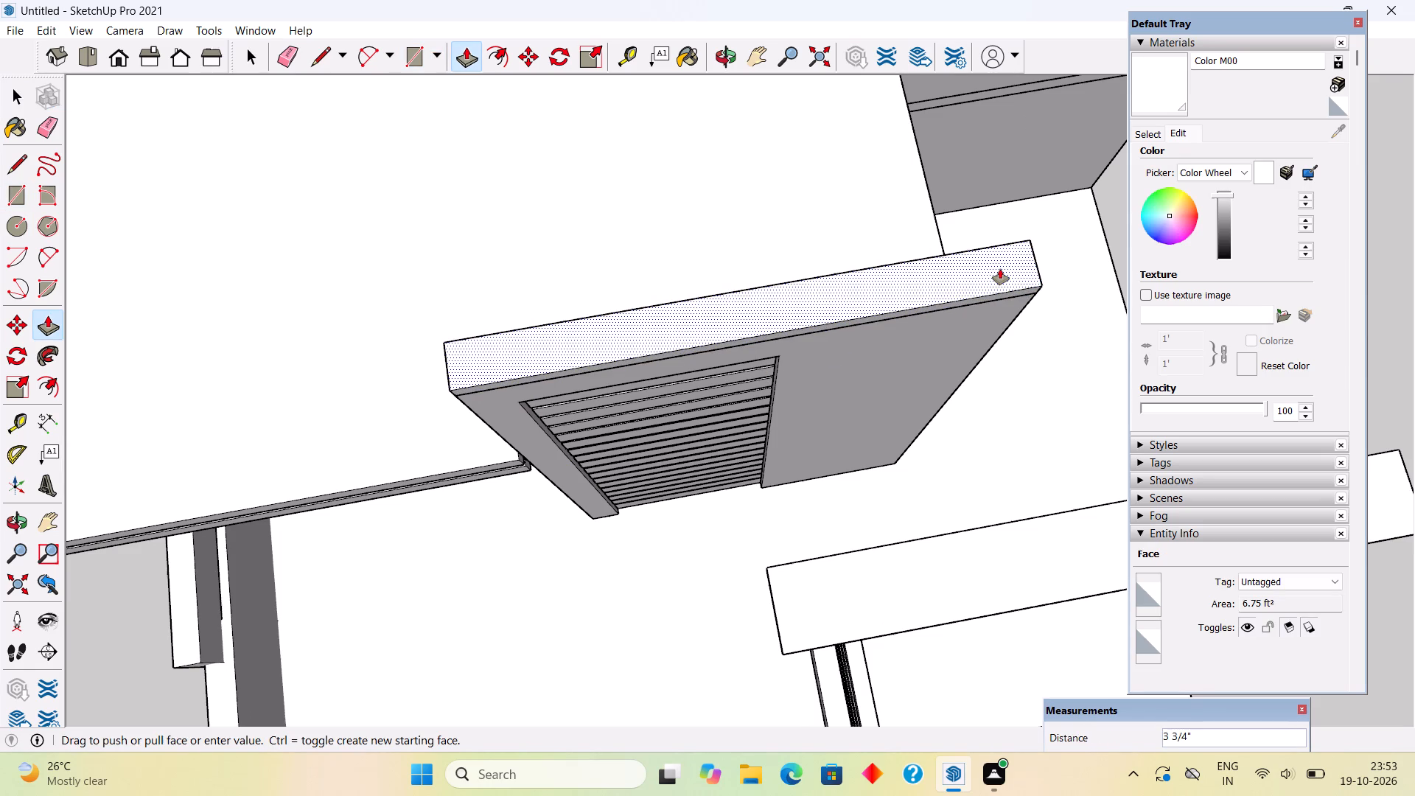
{"action": "type", "text": "2\""}
{"action": "key", "text": "Return"}
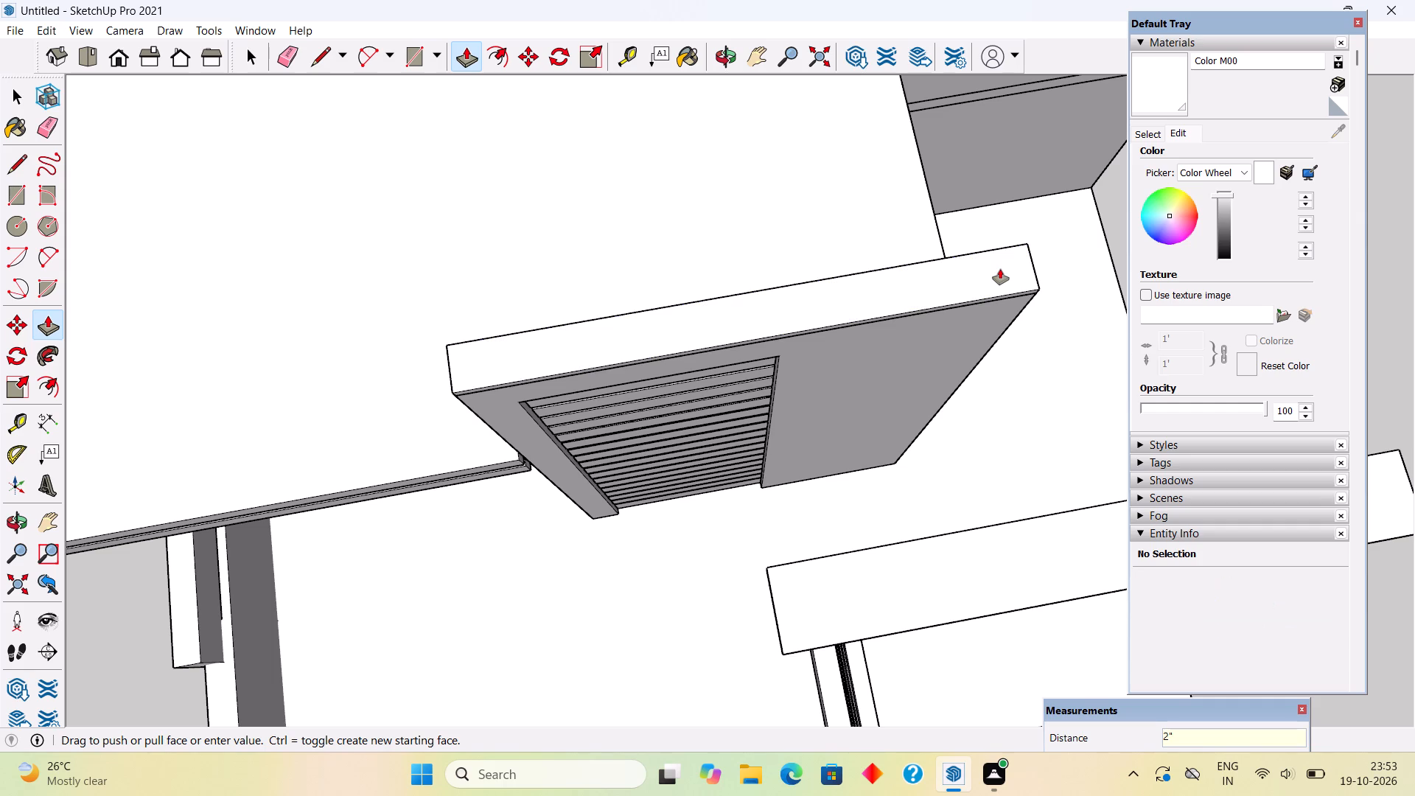
{"action": "key", "text": "space"}
{"action": "triple_click", "coordinate": [1000, 269]}
{"action": "right_click", "coordinate": [1000, 269]}
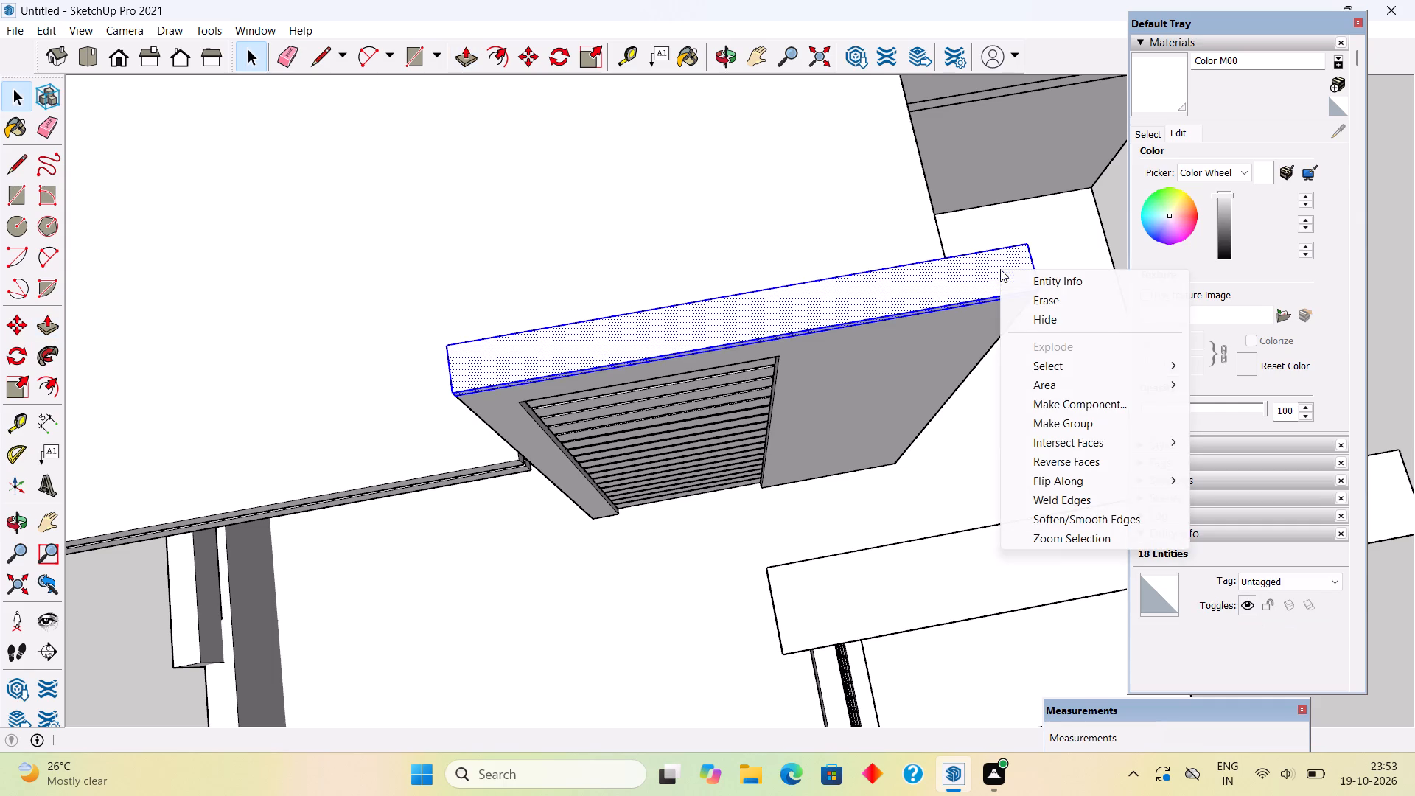
{"action": "left_click", "coordinate": [1036, 419]}
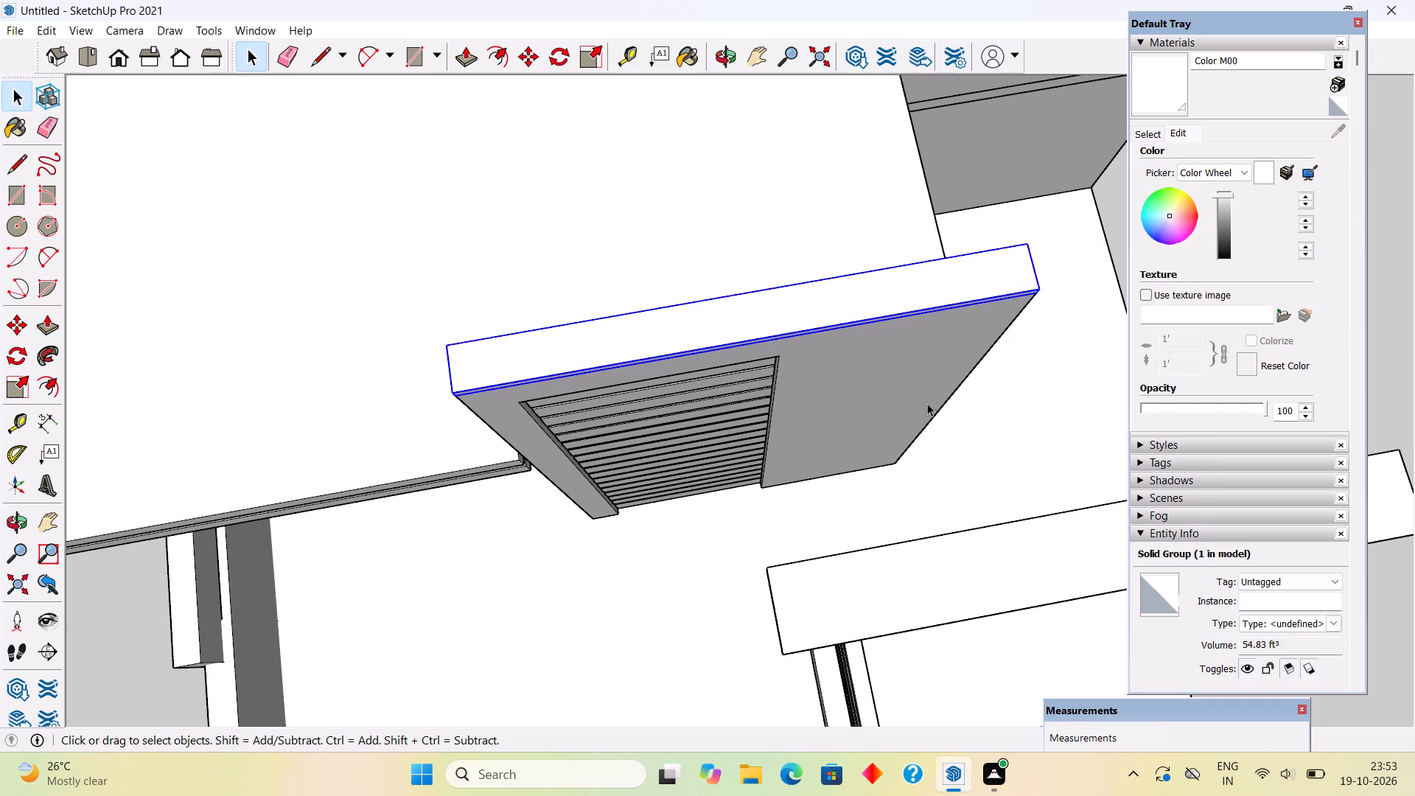
Draw a 9' by 9" rectangle on top of the new 2" strip and extrude it 4" upward as a cap.
{"action": "key", "text": "r"}
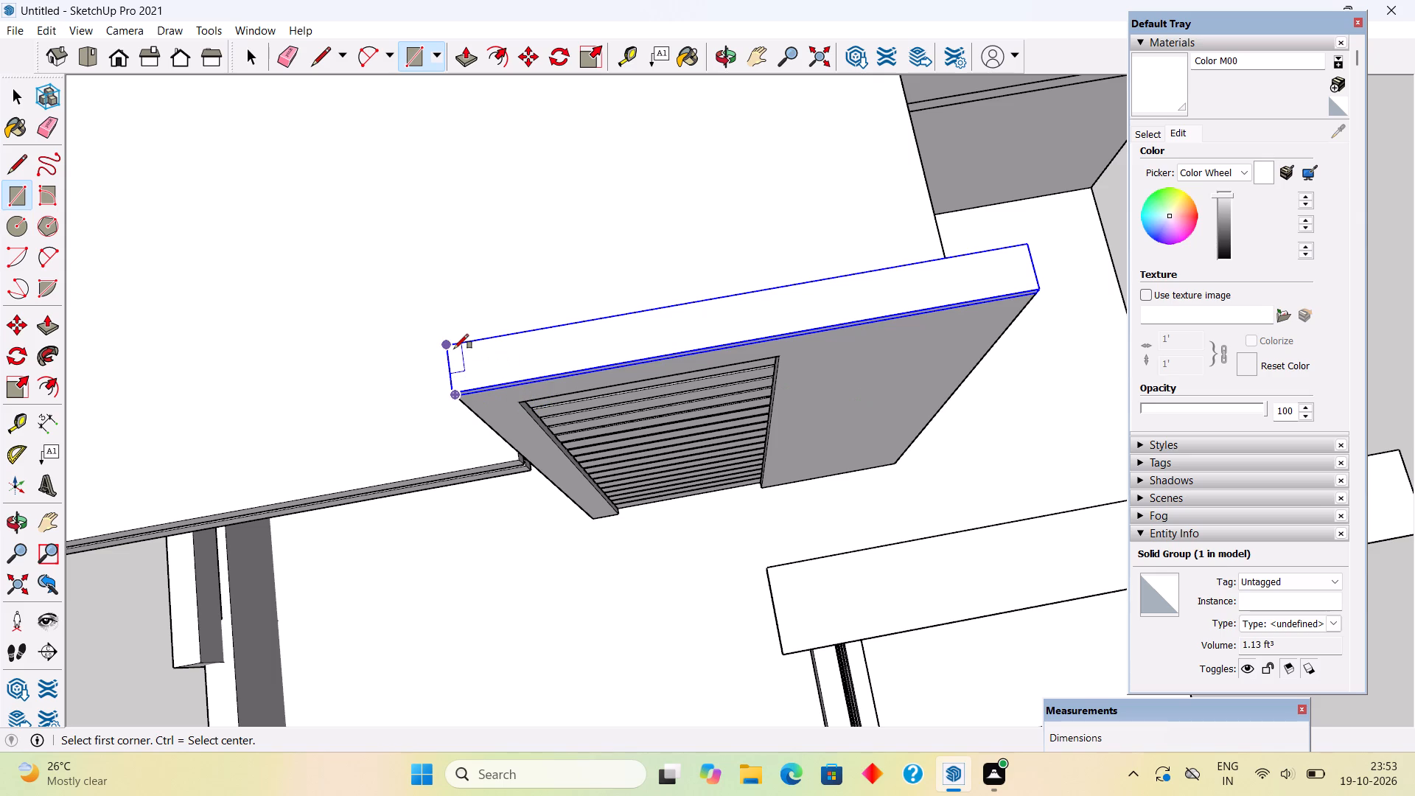
{"action": "left_click", "coordinate": [454, 349]}
{"action": "left_click", "coordinate": [1044, 283]}
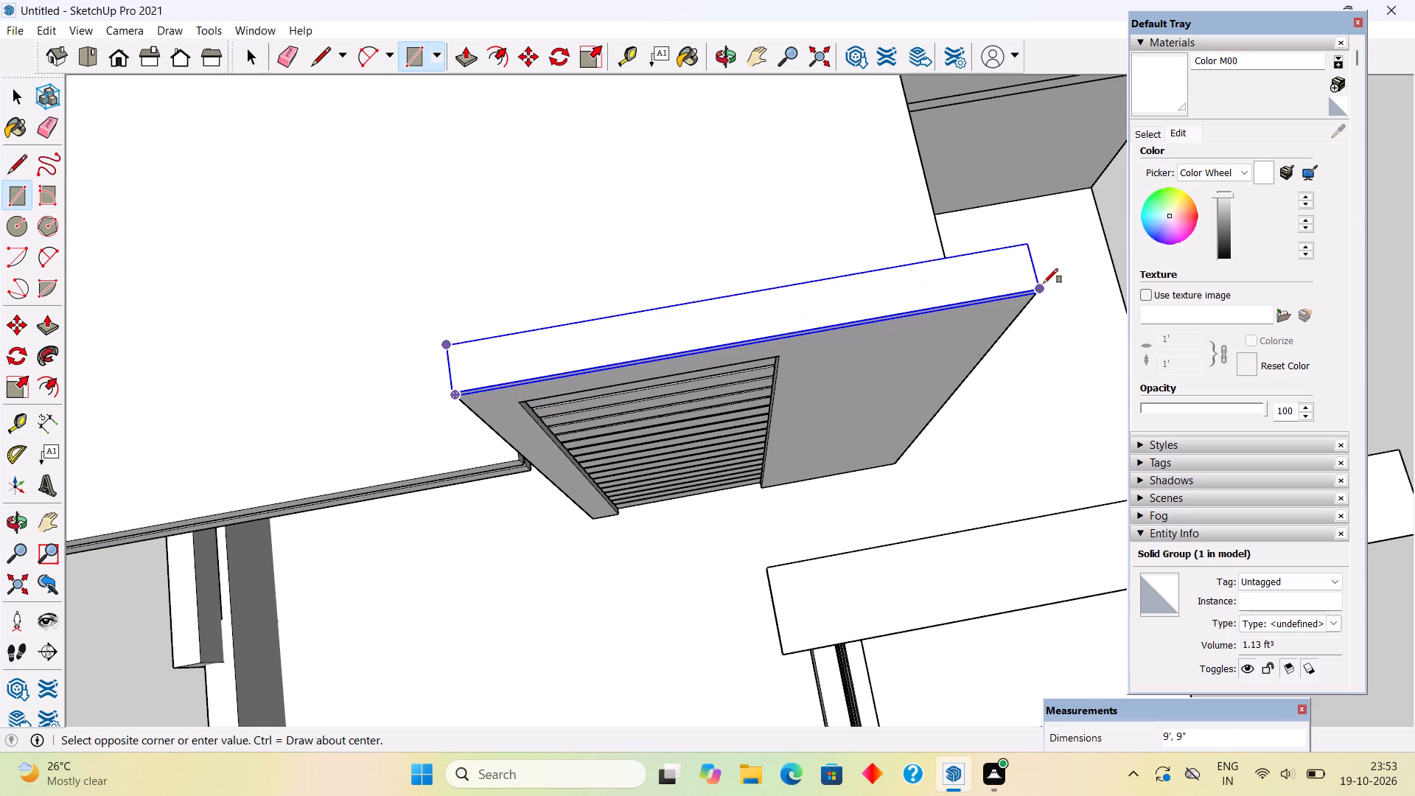
{"action": "key", "text": "p"}
{"action": "left_click", "coordinate": [933, 281]}
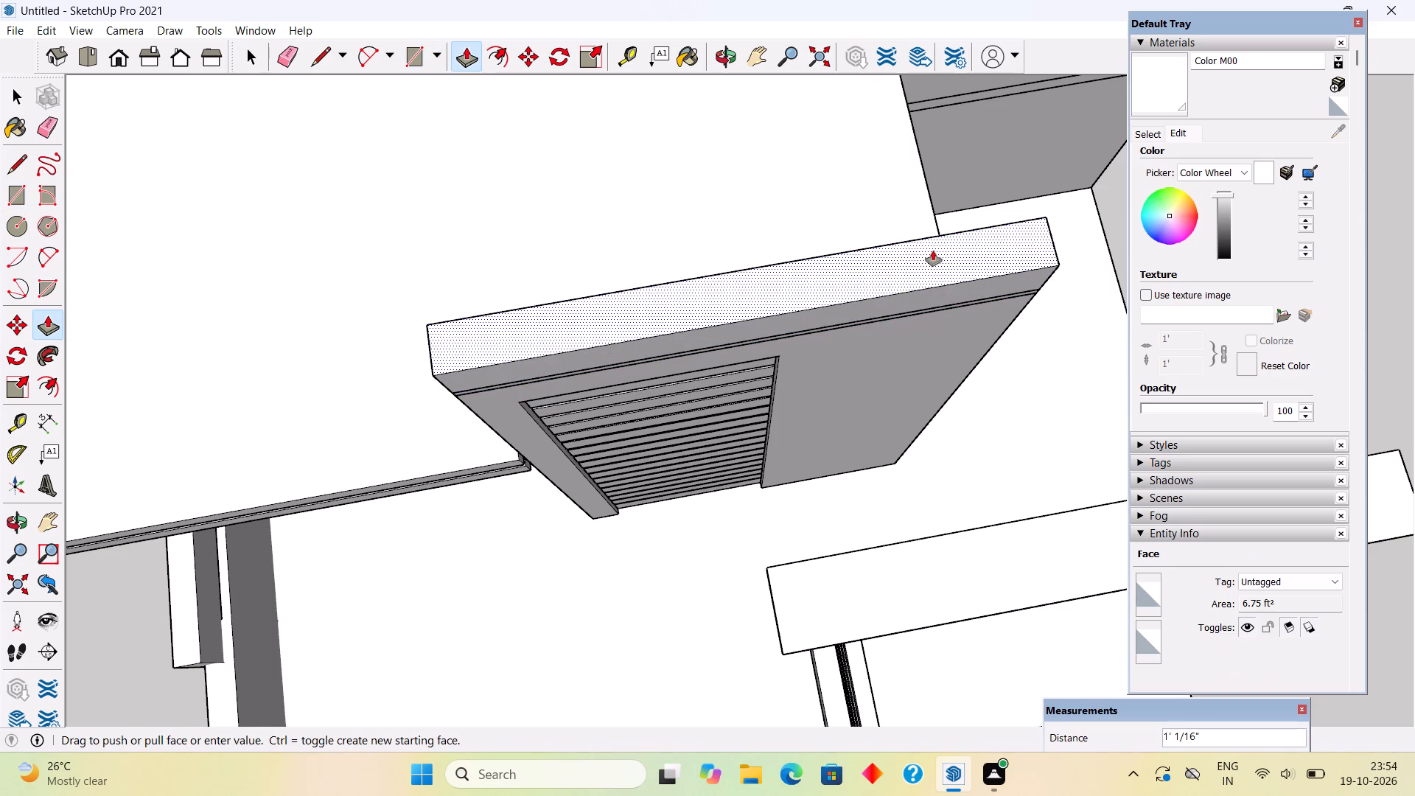
{"action": "type", "text": "4\""}
{"action": "key", "text": "Return"}
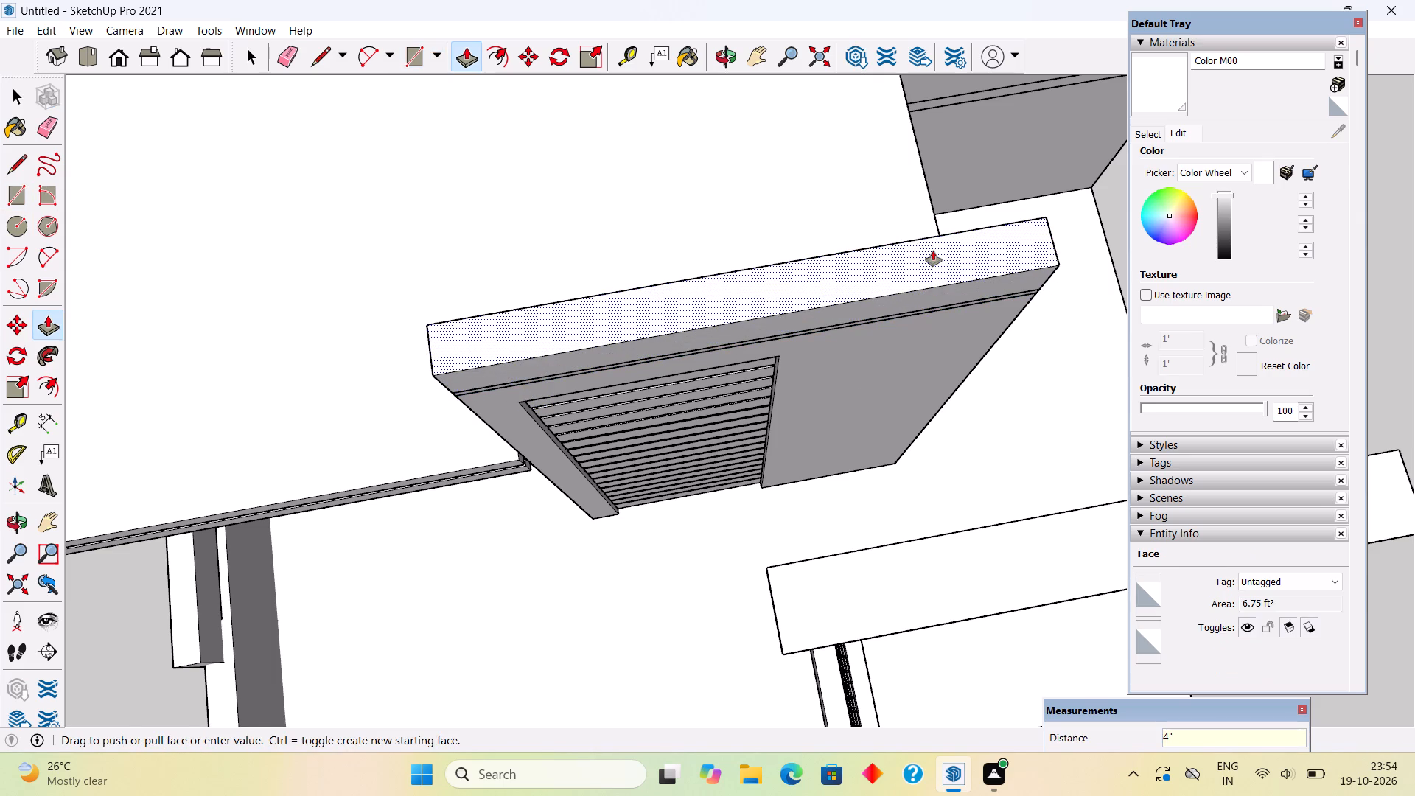
Extrude the front face and both end faces of the tall slatted wall's 4" cap outward by 3".
{"action": "scroll", "coordinate": [925, 304], "scroll_direction": "down", "scroll_amount": 1}
{"action": "middle_click_drag", "start_coordinate": [925, 303], "coordinate": [910, 163]}
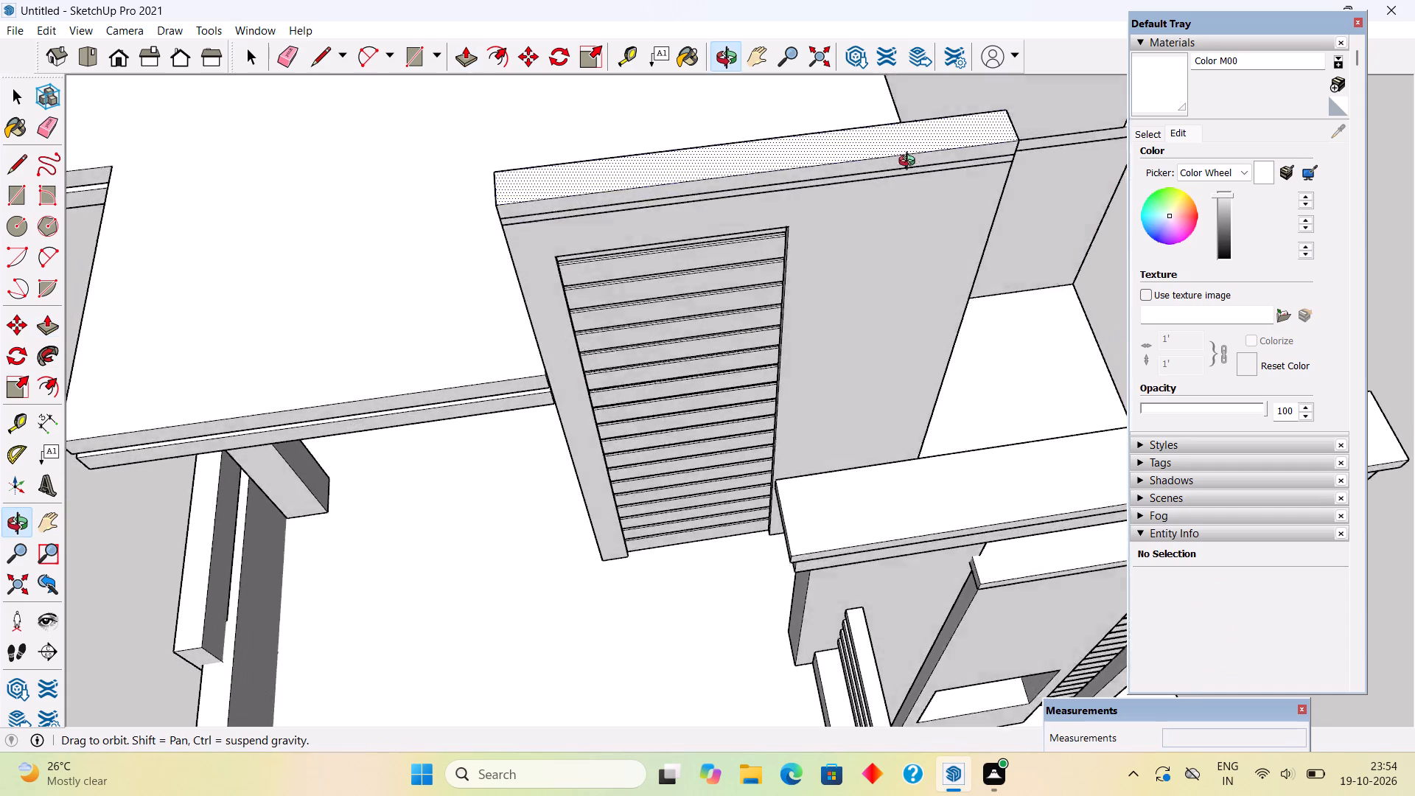
{"action": "middle_click_drag", "start_coordinate": [910, 163], "coordinate": [884, 133]}
{"action": "left_click", "coordinate": [881, 125]}
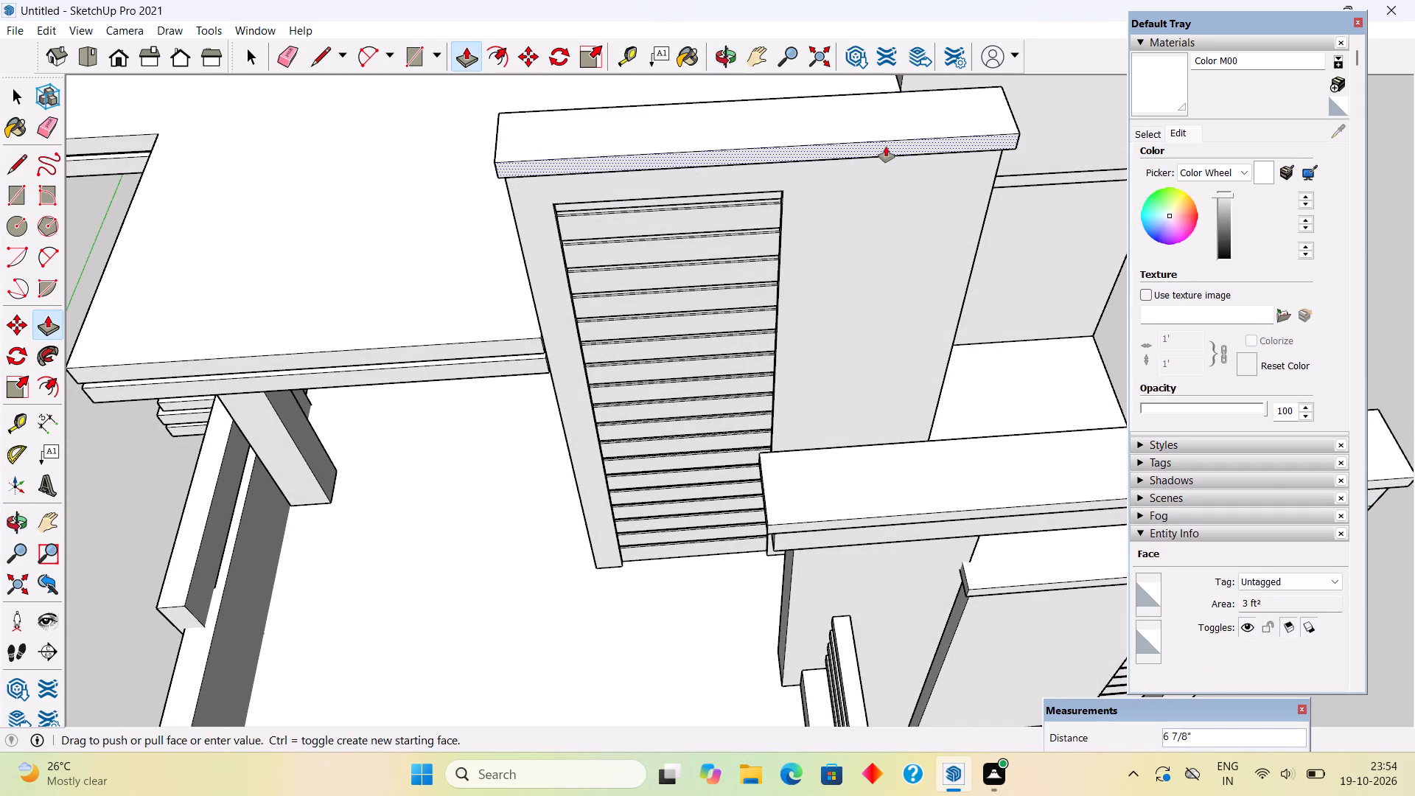
{"action": "type", "text": "3\""}
{"action": "key", "text": "Return"}
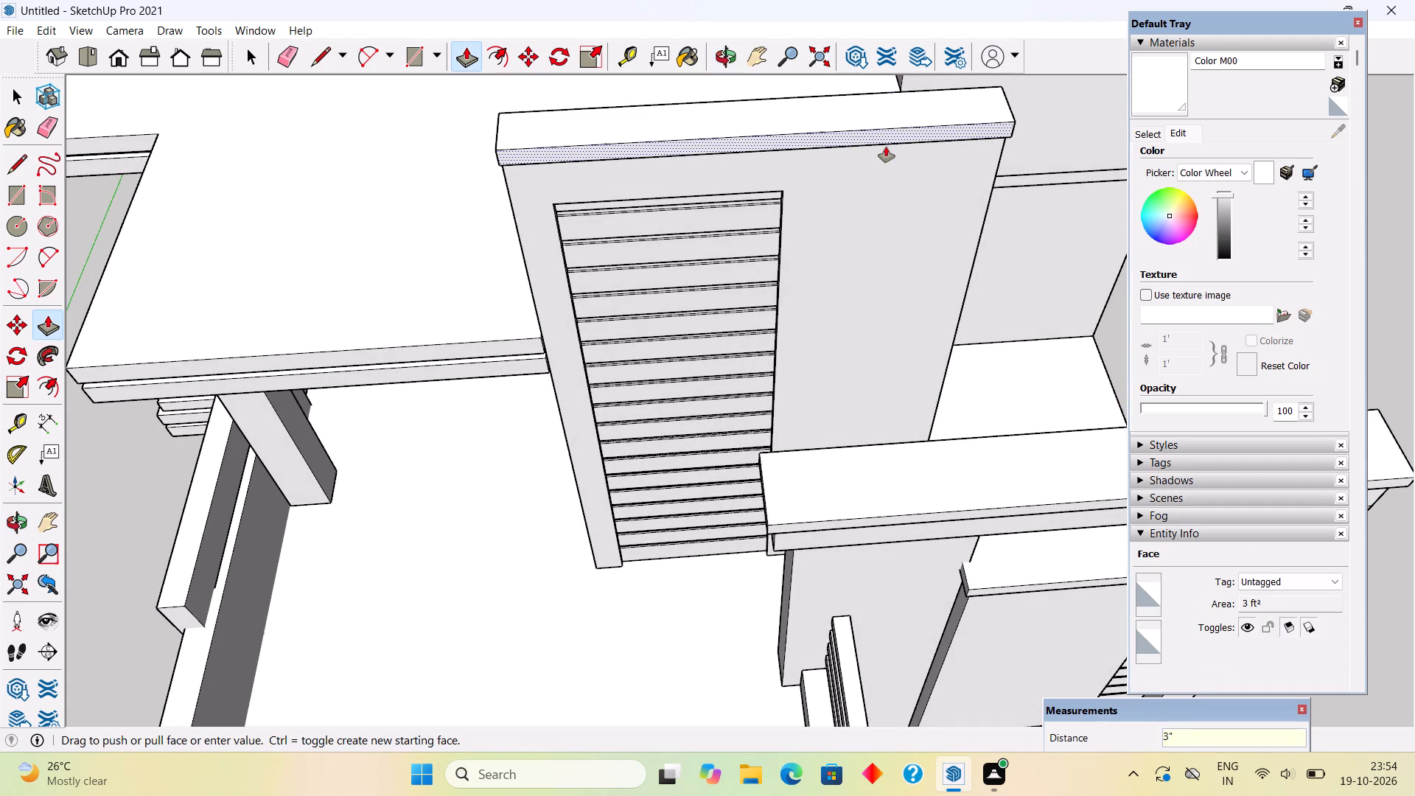
{"action": "middle_click_drag", "start_coordinate": [655, 199], "coordinate": [1037, 248]}
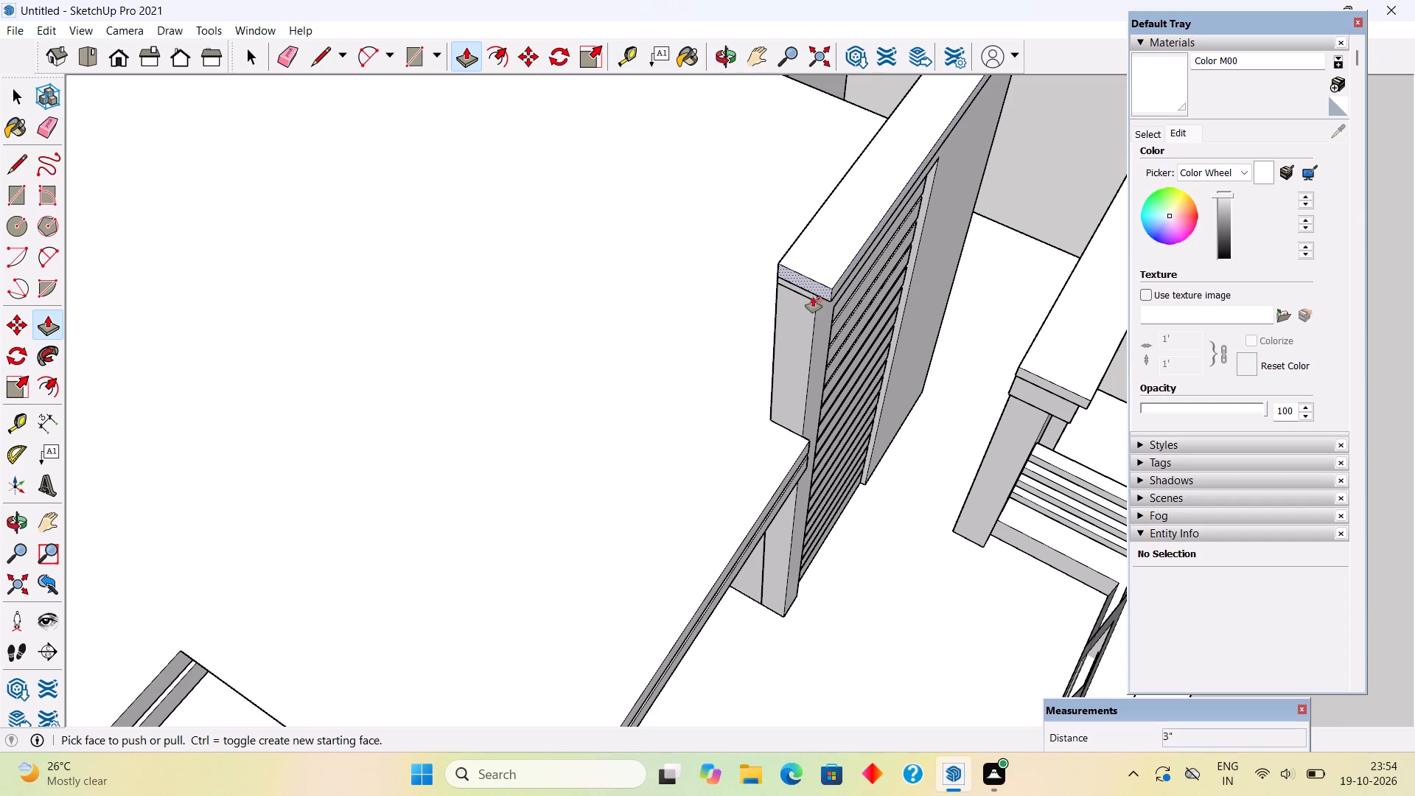
{"action": "double_click", "coordinate": [814, 288]}
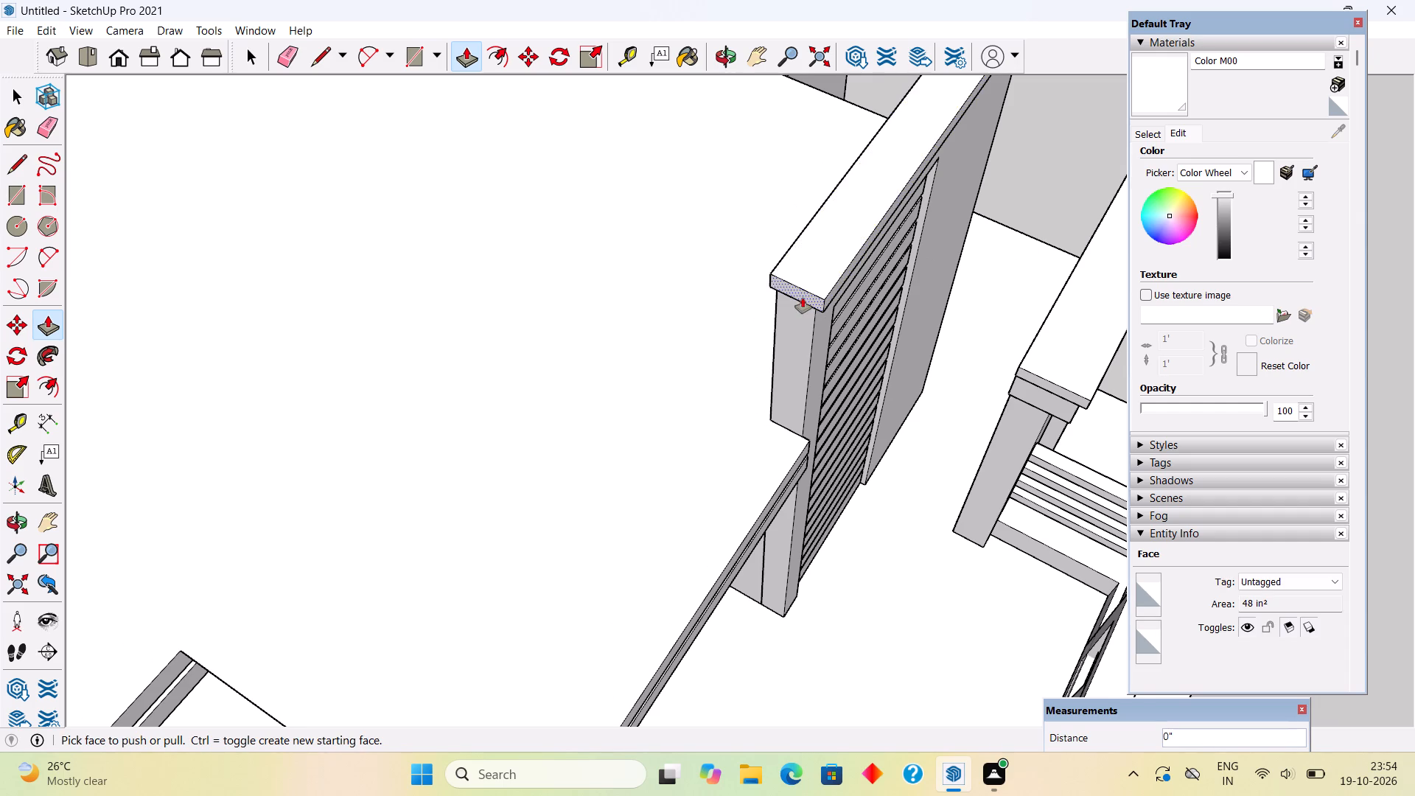
{"action": "middle_click_drag", "start_coordinate": [797, 301], "coordinate": [0, 485]}
{"action": "scroll", "coordinate": [568, 339], "scroll_direction": "down", "scroll_amount": 6}
{"action": "scroll", "coordinate": [690, 704], "scroll_direction": "up", "scroll_amount": 1}
{"action": "middle_click_drag", "start_coordinate": [691, 596], "coordinate": [691, 502]}
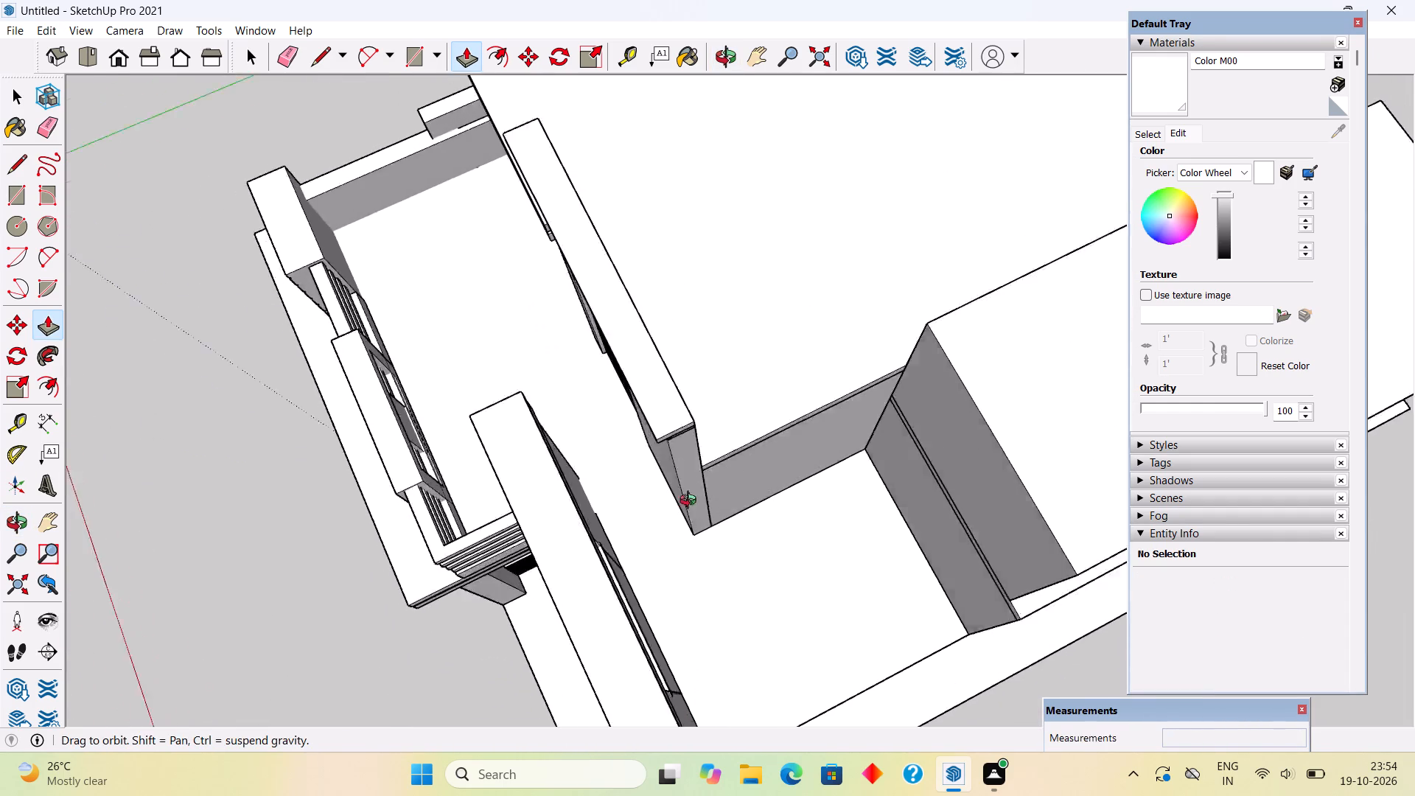
{"action": "middle_click_drag", "start_coordinate": [691, 502], "coordinate": [691, 343]}
{"action": "scroll", "coordinate": [696, 351], "scroll_direction": "down", "scroll_amount": 5}
{"action": "scroll", "coordinate": [695, 224], "scroll_direction": "up", "scroll_amount": 4}
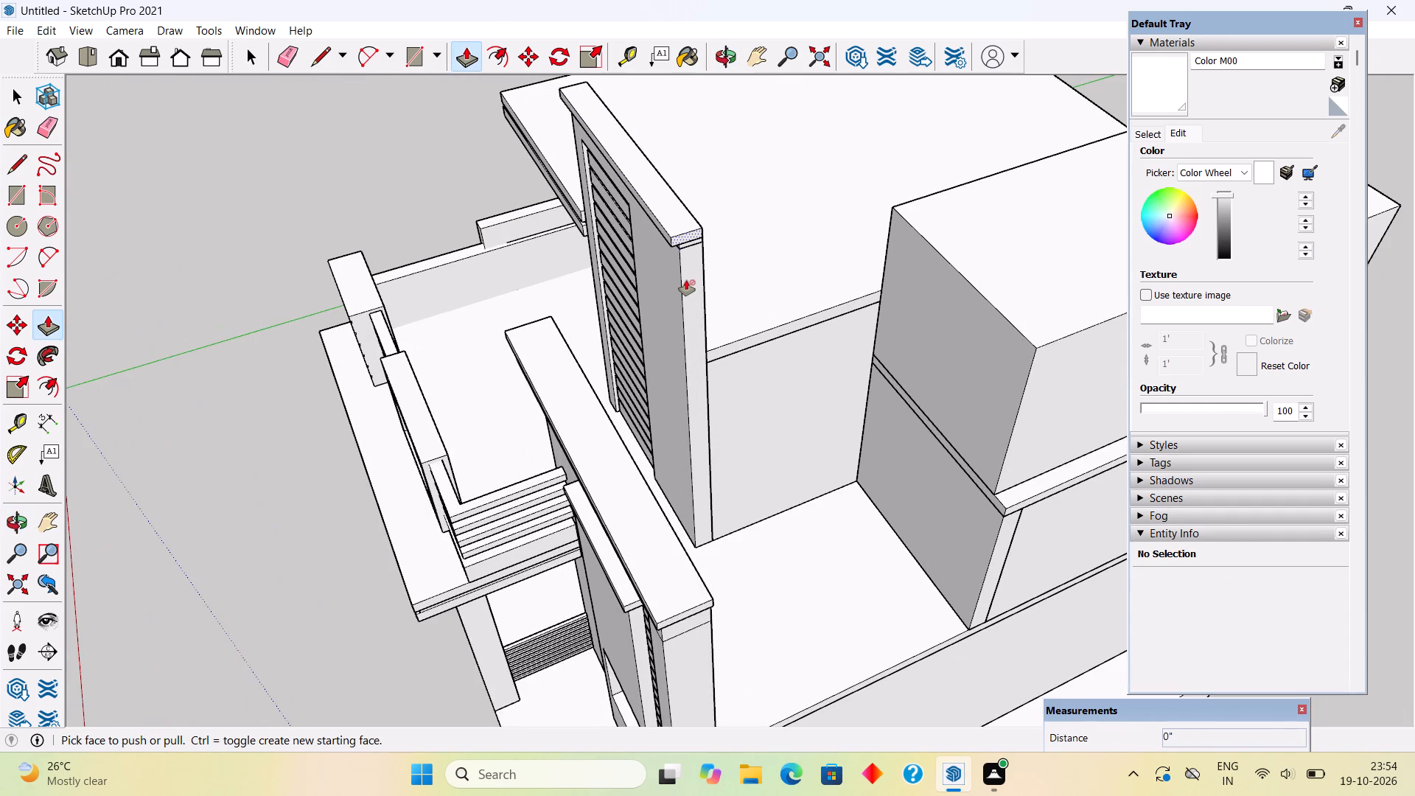
{"action": "scroll", "coordinate": [680, 251], "scroll_direction": "up", "scroll_amount": 3}
{"action": "double_click", "coordinate": [679, 236]}
Make the whole overhanging cap on the tall slatted wall a group.
{"action": "middle_click_drag", "start_coordinate": [682, 430], "coordinate": [733, 409]}
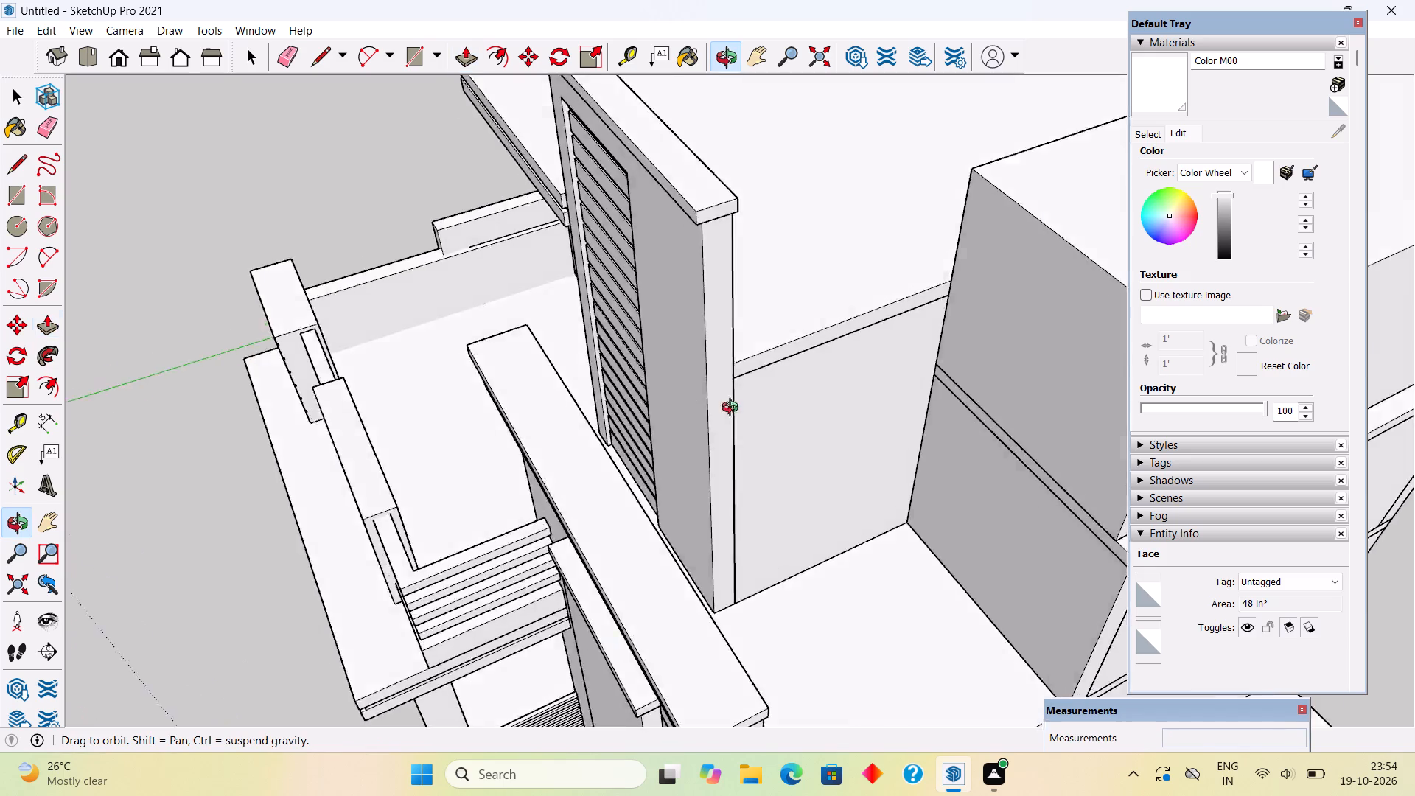
{"action": "middle_click_drag", "start_coordinate": [733, 409], "coordinate": [850, 427]}
{"action": "scroll", "coordinate": [842, 413], "scroll_direction": "down", "scroll_amount": 3}
{"action": "scroll", "coordinate": [864, 496], "scroll_direction": "down", "scroll_amount": 5}
{"action": "middle_click_drag", "start_coordinate": [850, 430], "coordinate": [991, 290]}
{"action": "scroll", "coordinate": [993, 290], "scroll_direction": "up", "scroll_amount": 7}
{"action": "scroll", "coordinate": [1004, 274], "scroll_direction": "down", "scroll_amount": 8}
{"action": "middle_click_drag", "start_coordinate": [980, 315], "coordinate": [1054, 72]}
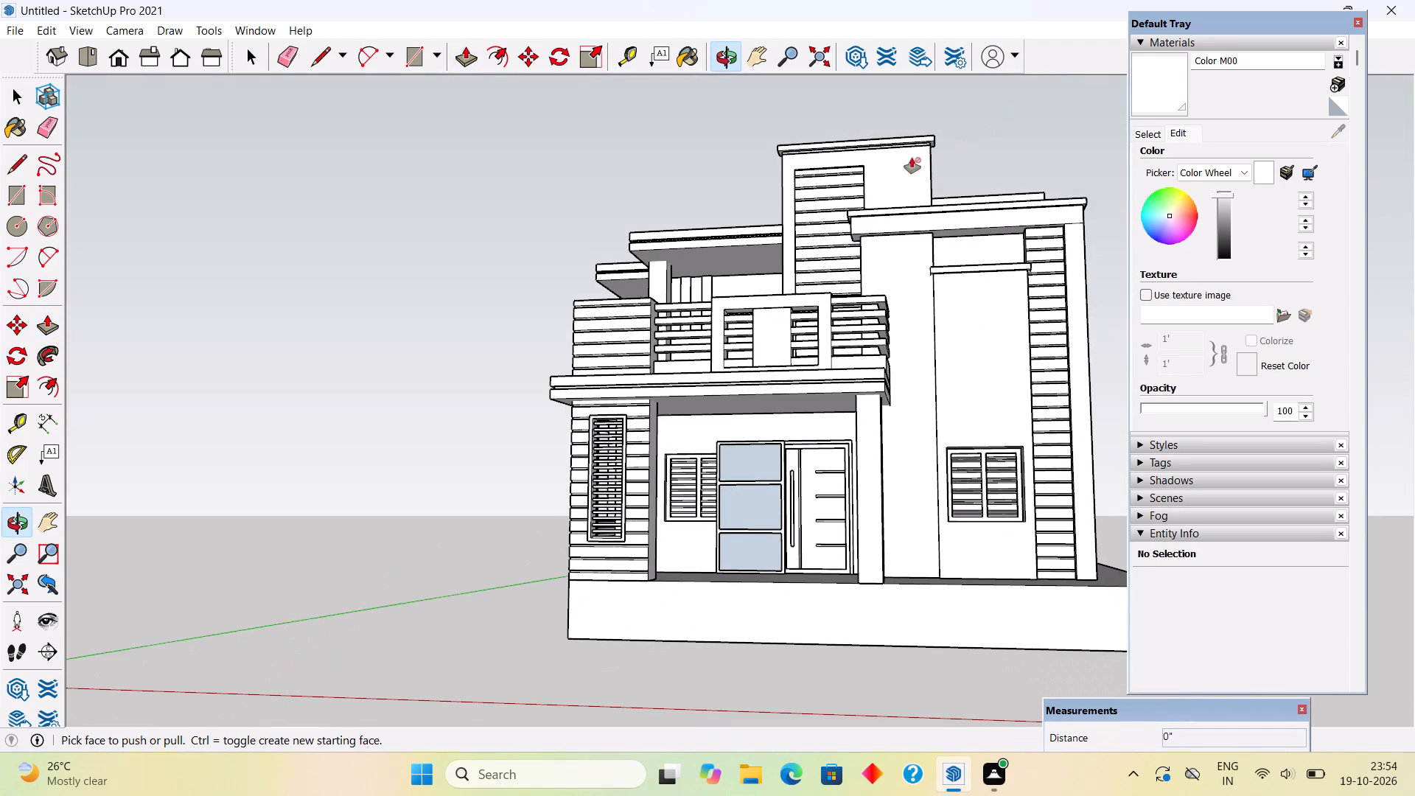
{"action": "scroll", "coordinate": [880, 150], "scroll_direction": "up", "scroll_amount": 4}
{"action": "key", "text": "space"}
{"action": "scroll", "coordinate": [836, 142], "scroll_direction": "up", "scroll_amount": 3}
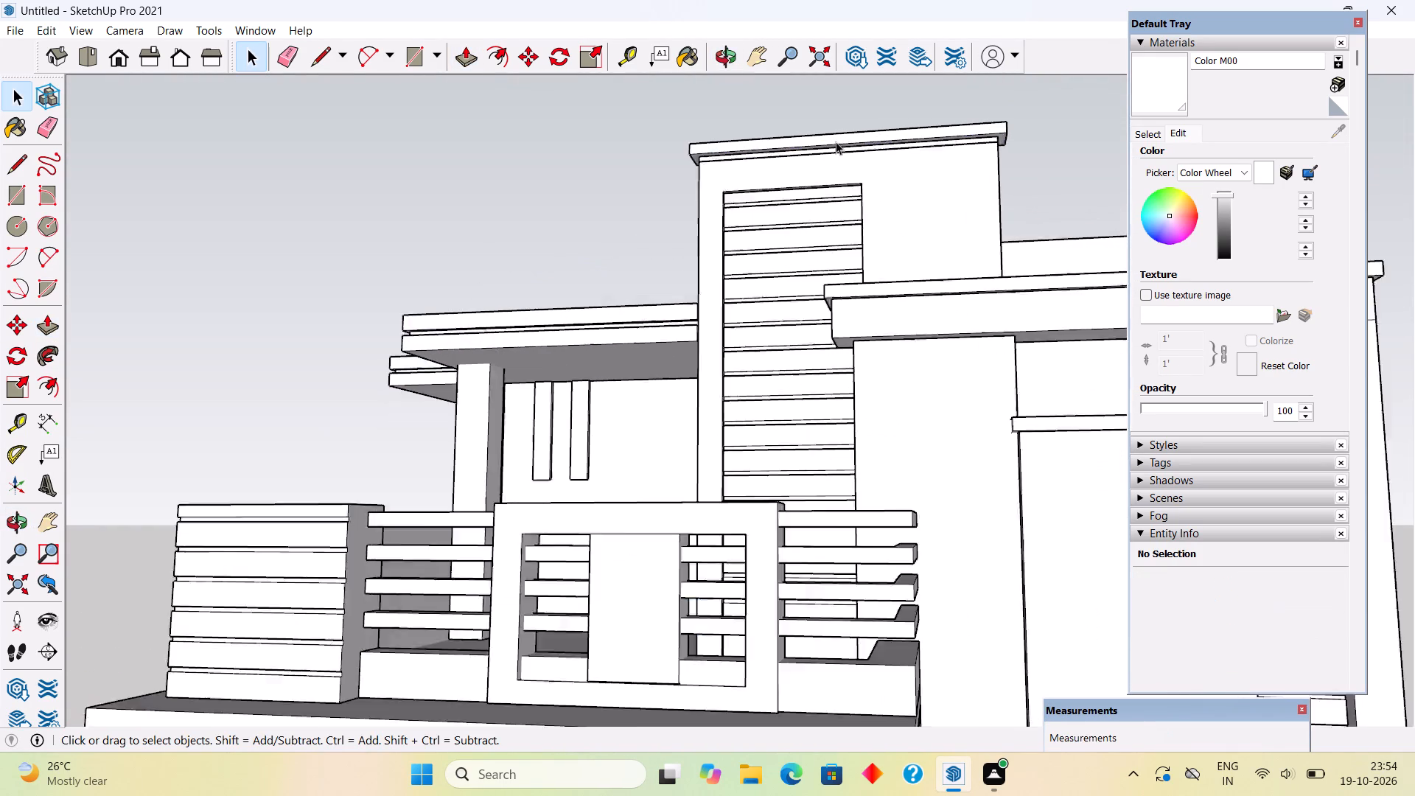
{"action": "scroll", "coordinate": [836, 142], "scroll_direction": "up", "scroll_amount": 2}
{"action": "left_click", "coordinate": [848, 139]}
{"action": "triple_click", "coordinate": [848, 139]}
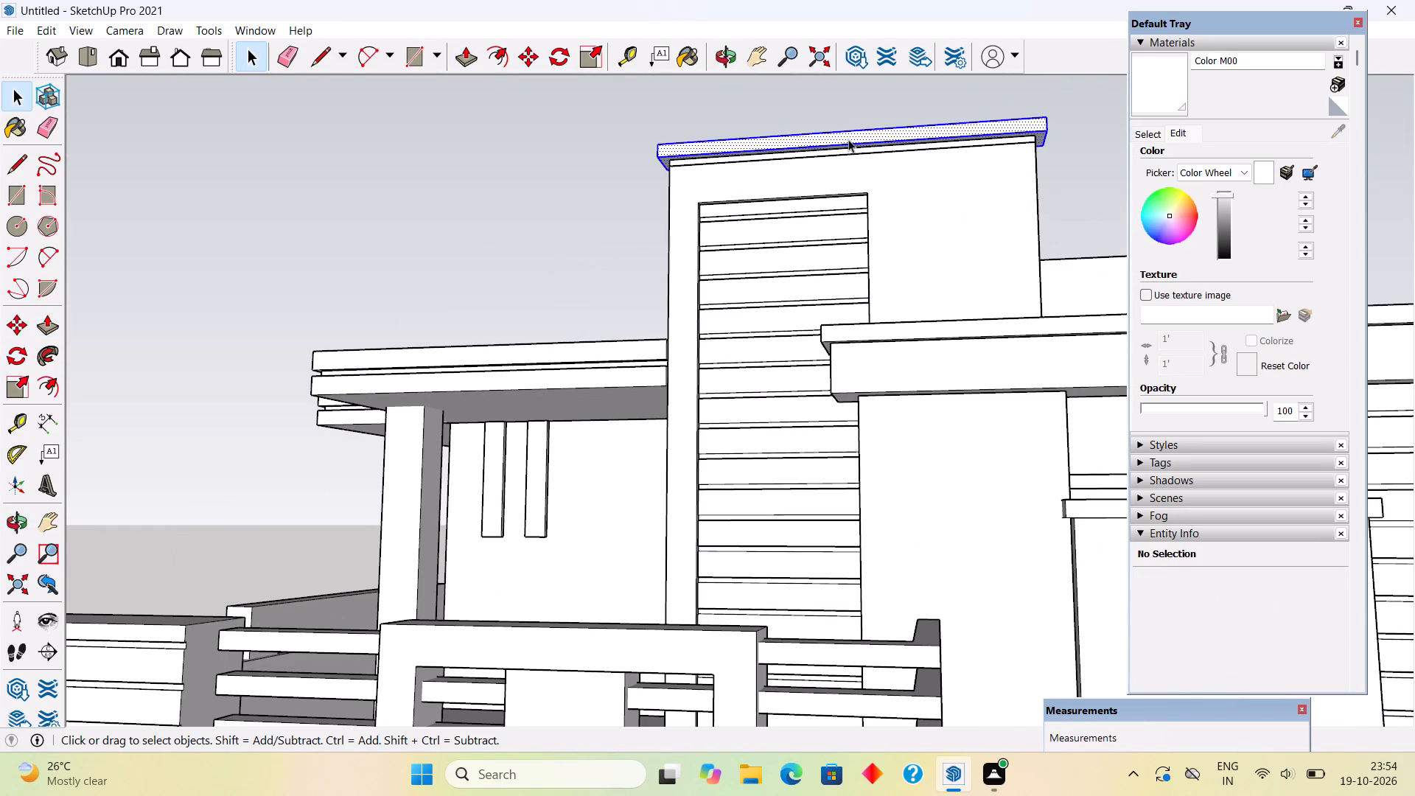
{"action": "right_click", "coordinate": [848, 139]}
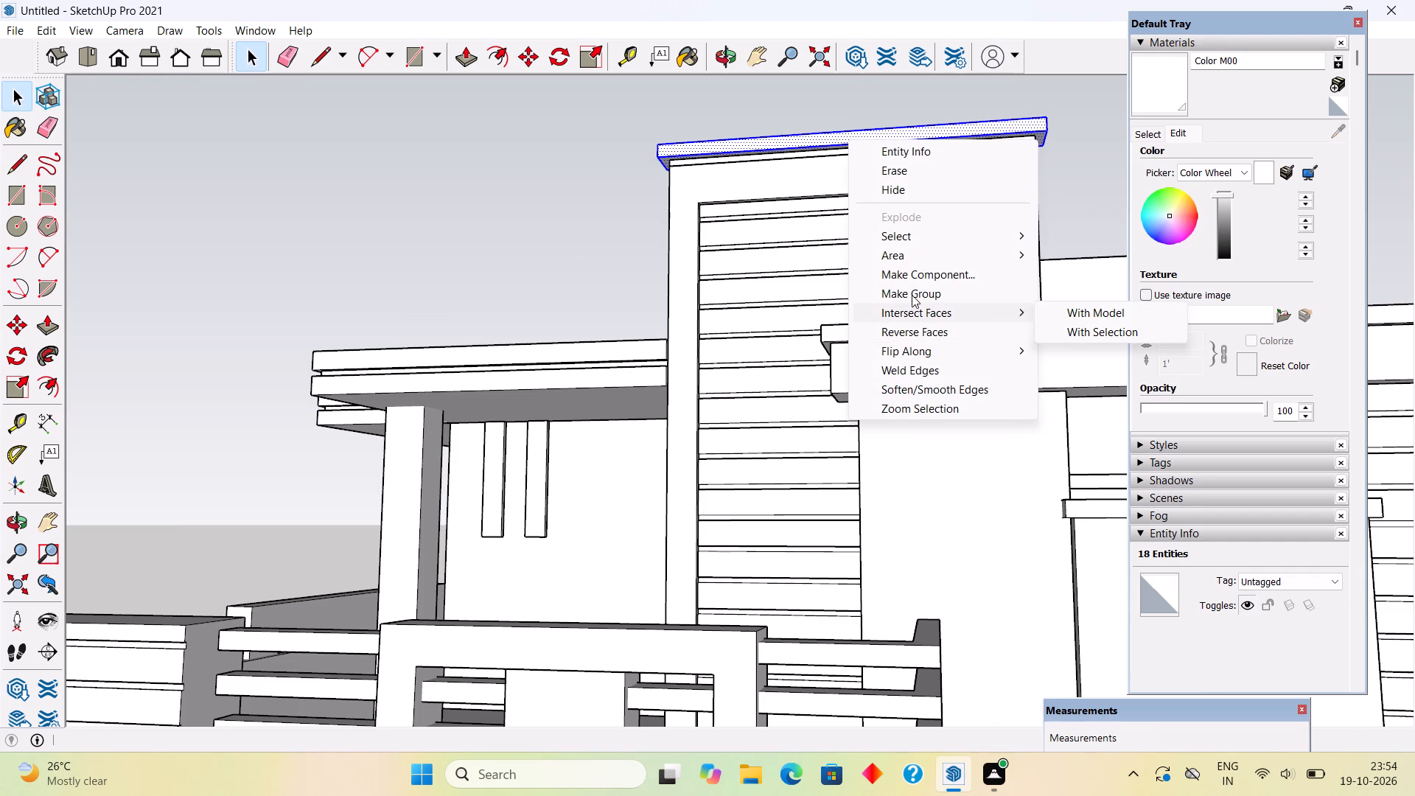
{"action": "left_click", "coordinate": [912, 295]}
{"action": "left_click", "coordinate": [1055, 166]}
Extrude the front and both end faces of the grouped strip beneath the cap outward by 2", and leave the group.
{"action": "middle_click_drag", "start_coordinate": [729, 146], "coordinate": [820, 181]}
{"action": "scroll", "coordinate": [825, 186], "scroll_direction": "up", "scroll_amount": 2}
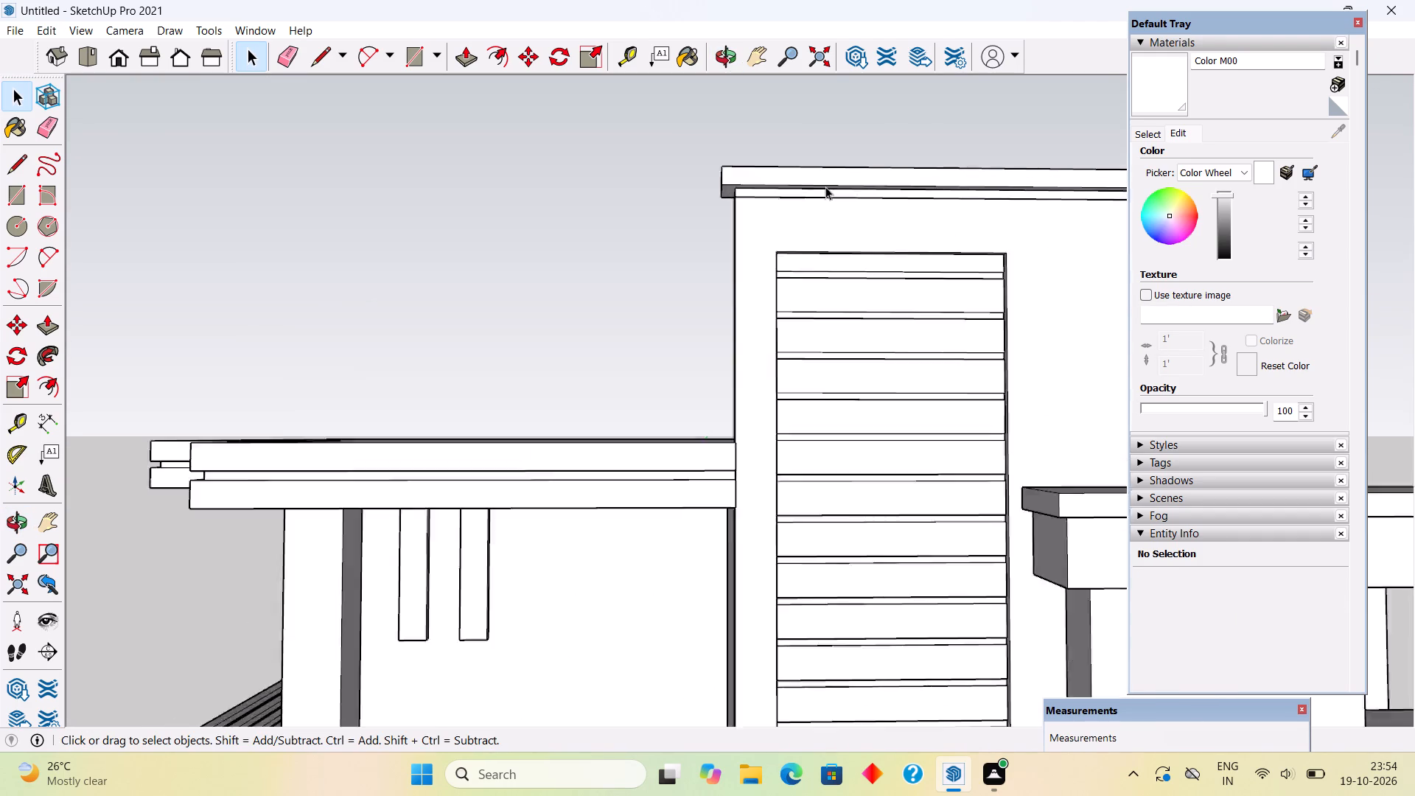
{"action": "scroll", "coordinate": [825, 186], "scroll_direction": "up", "scroll_amount": 9}
{"action": "triple_click", "coordinate": [842, 194]}
{"action": "scroll", "coordinate": [843, 195], "scroll_direction": "up", "scroll_amount": 4}
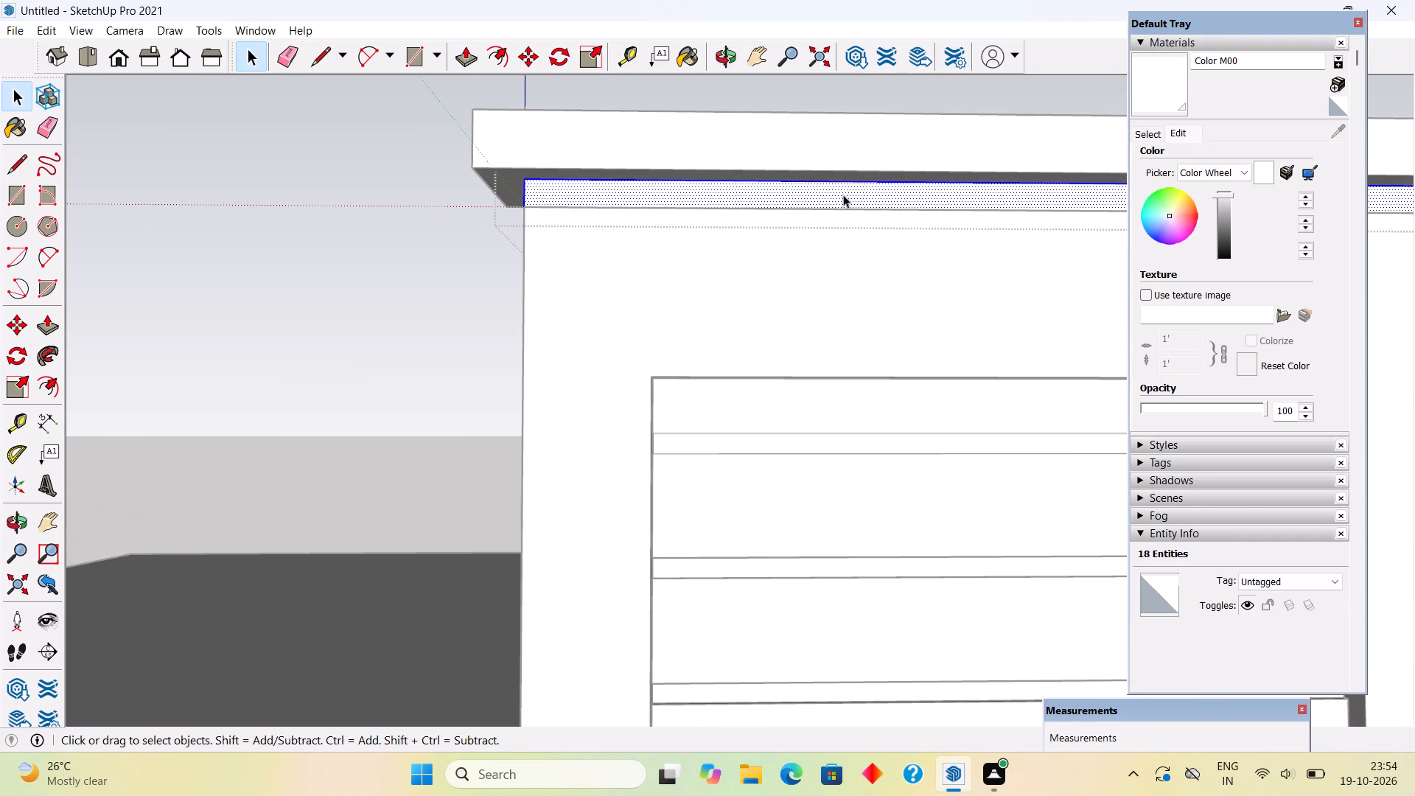
{"action": "key", "text": "p"}
{"action": "left_click", "coordinate": [843, 195]}
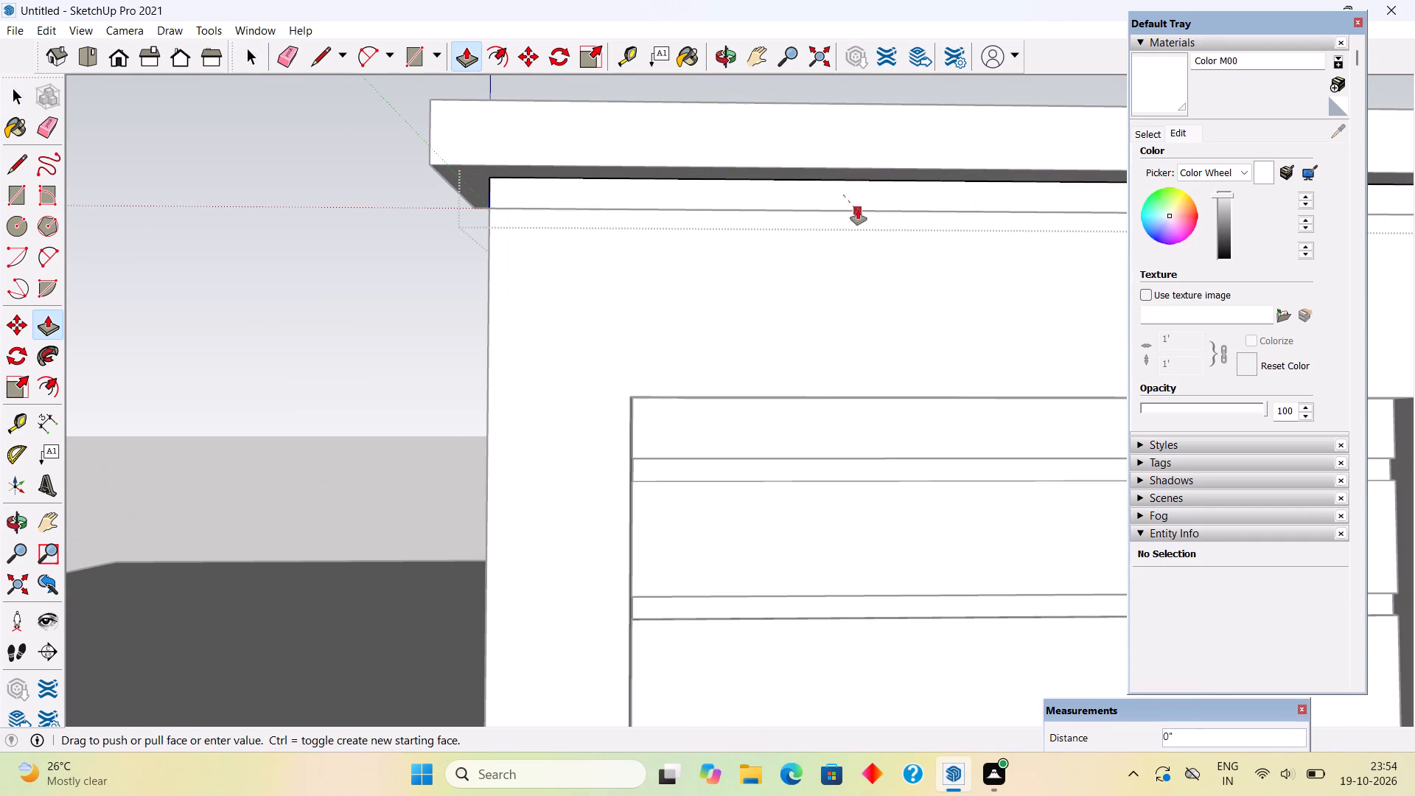
{"action": "key", "text": "1"}
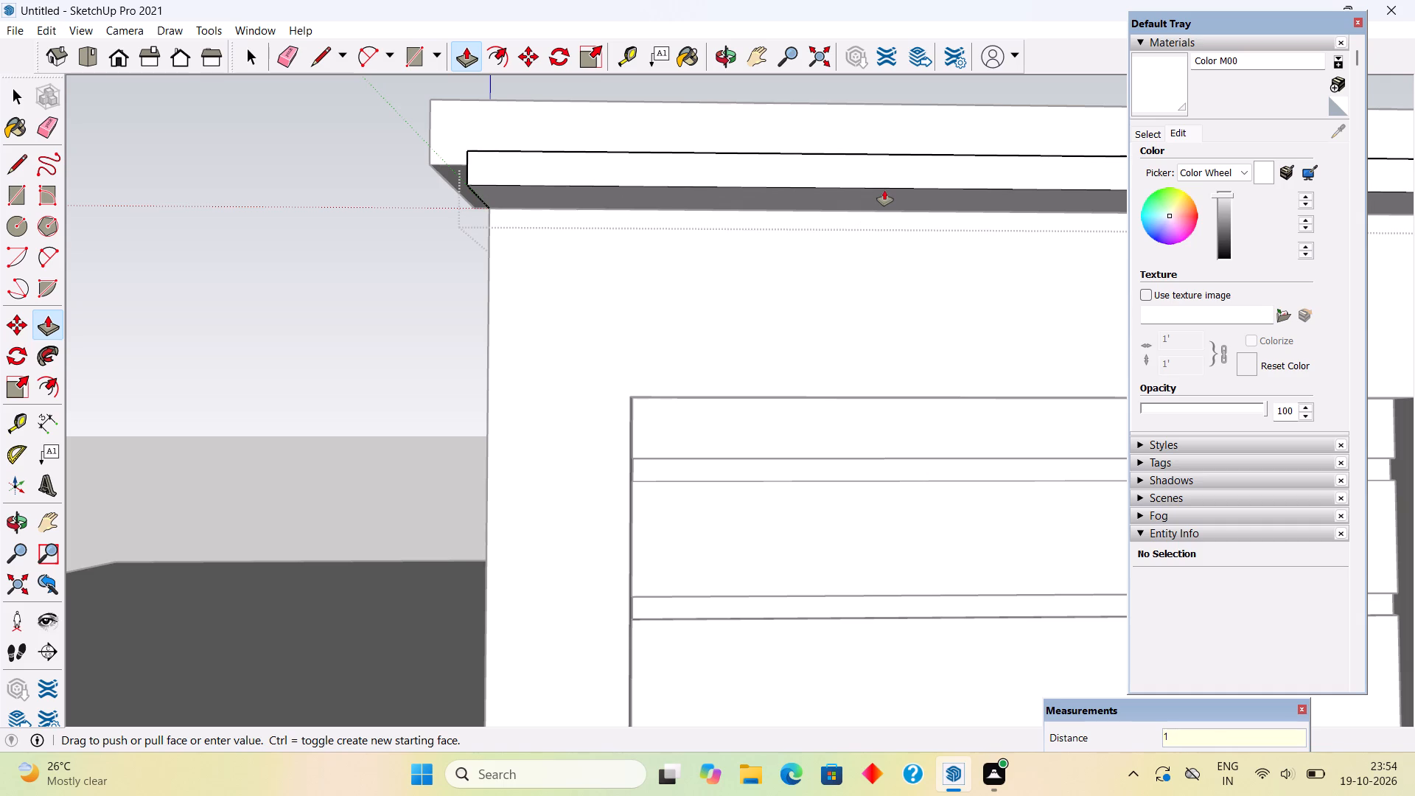
{"action": "key", "text": "BackSpace"}
{"action": "type", "text": "2\""}
{"action": "key", "text": "Return"}
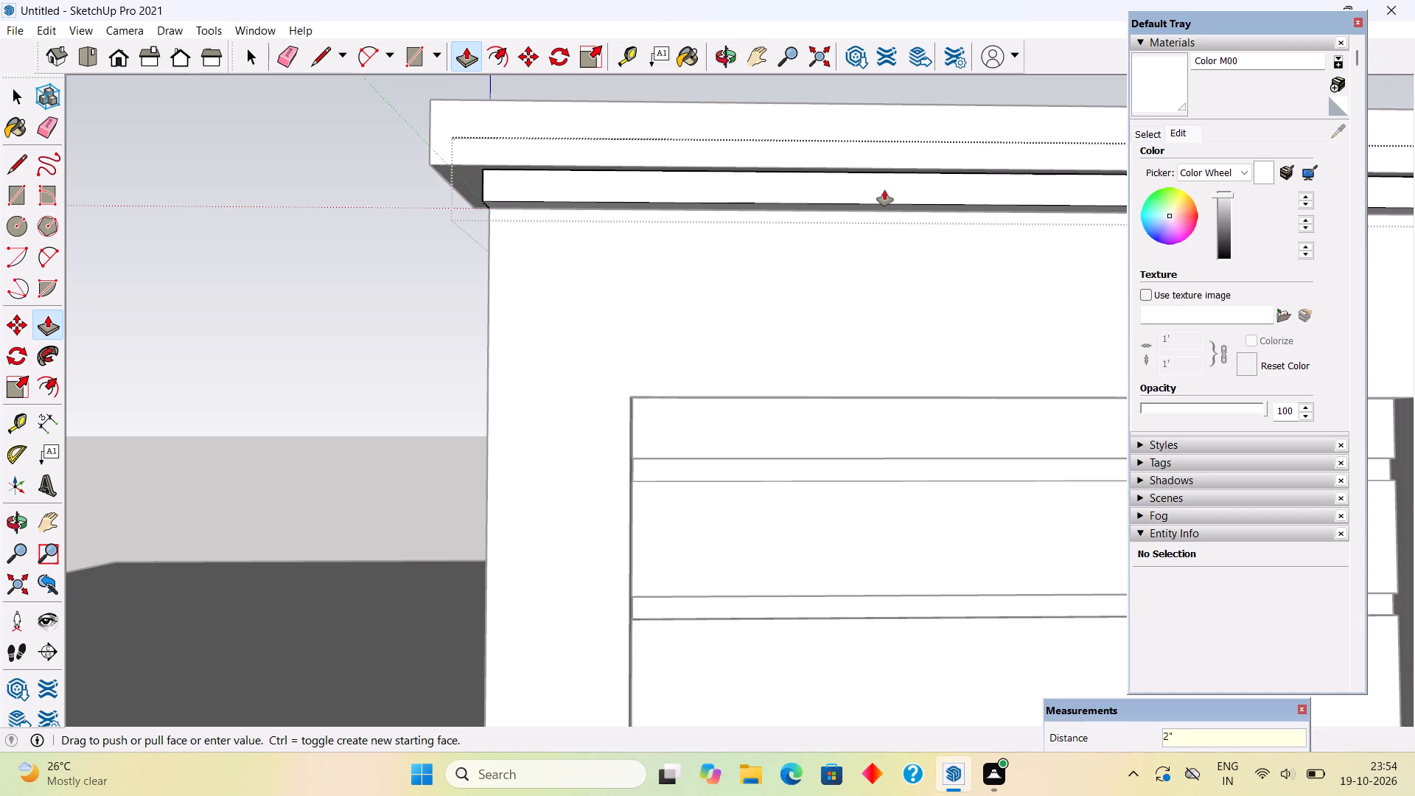
{"action": "middle_click_drag", "start_coordinate": [387, 250], "coordinate": [685, 276]}
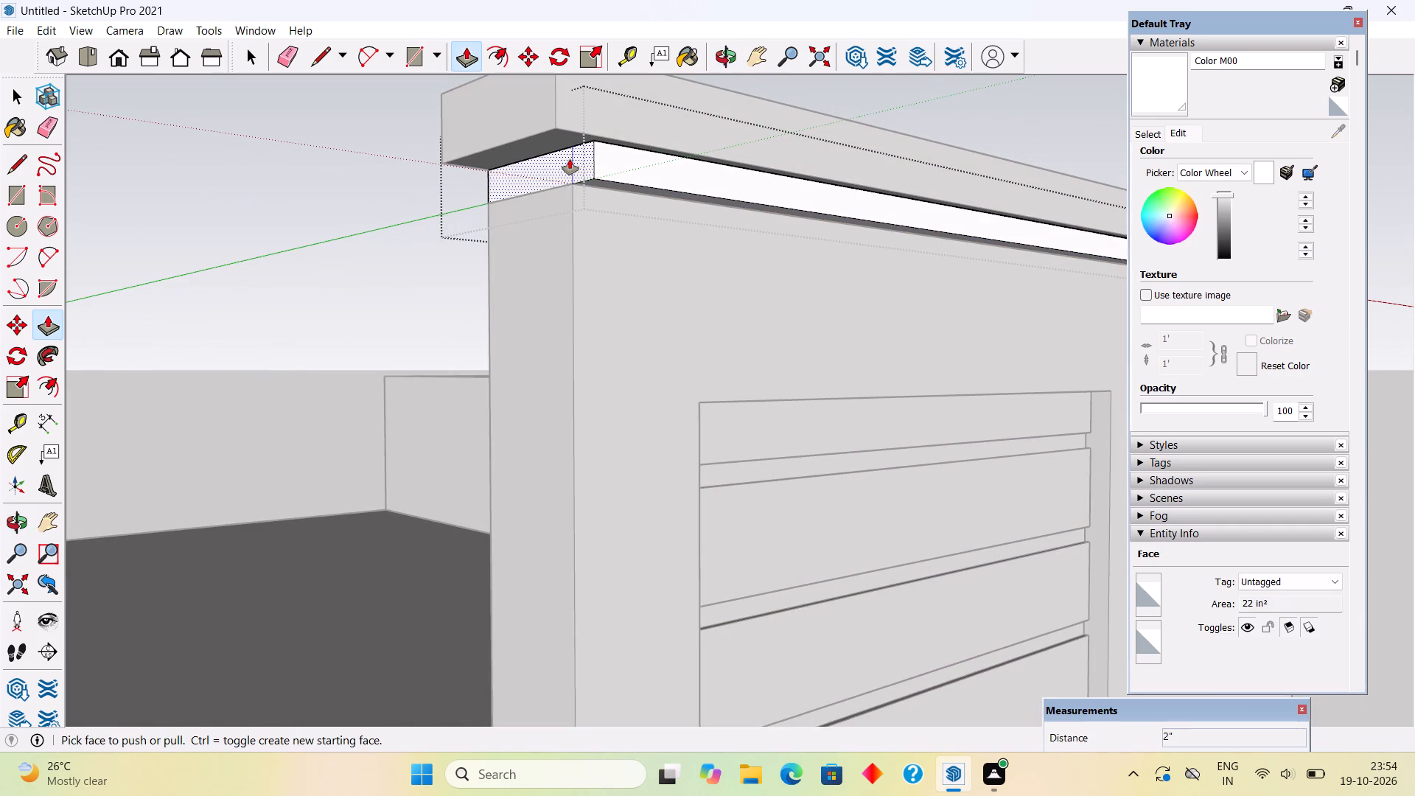
{"action": "left_click", "coordinate": [570, 159]}
{"action": "left_click", "coordinate": [570, 159]}
{"action": "middle_click_drag", "start_coordinate": [618, 223], "coordinate": [0, 237]}
{"action": "scroll", "coordinate": [733, 436], "scroll_direction": "down", "scroll_amount": 4}
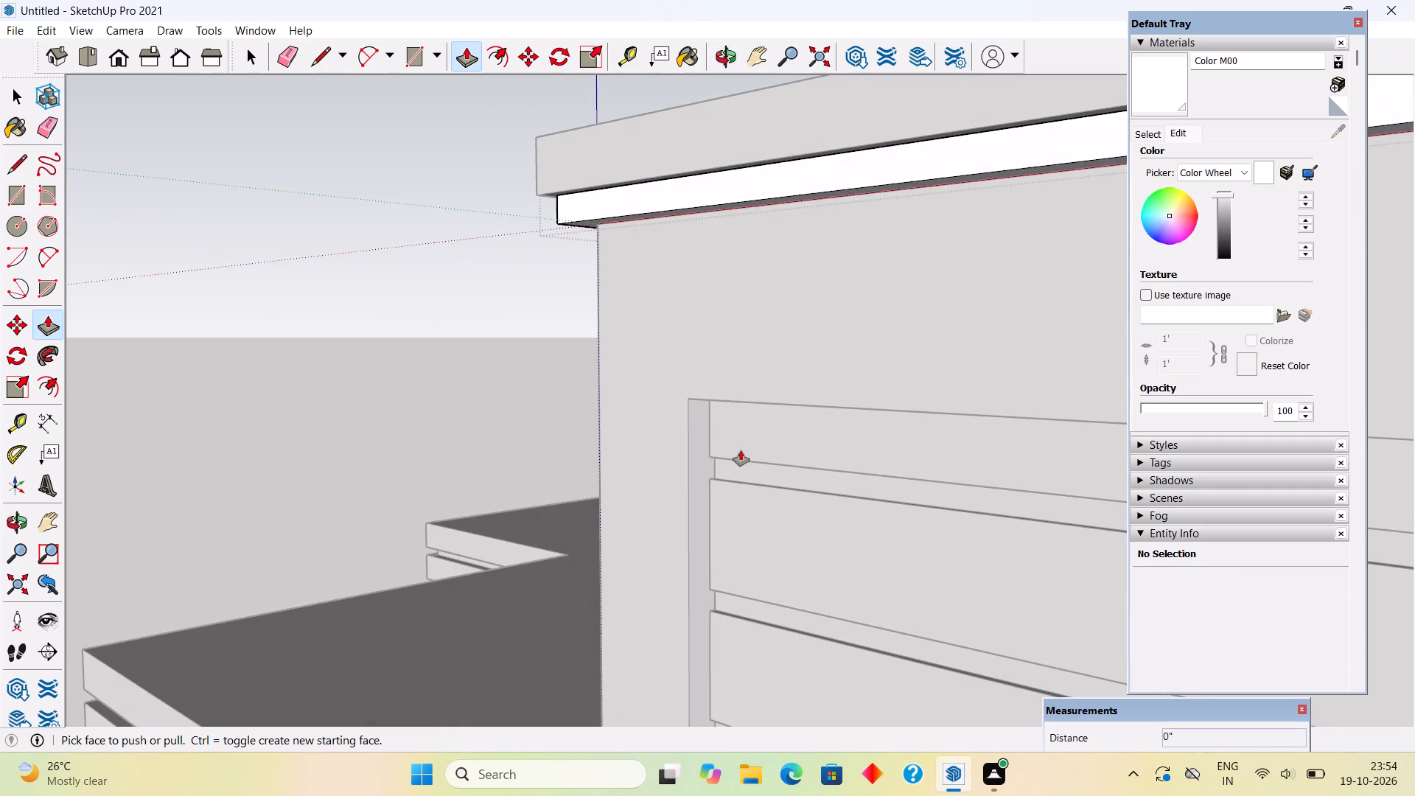
{"action": "scroll", "coordinate": [741, 444], "scroll_direction": "down", "scroll_amount": 10}
{"action": "scroll", "coordinate": [572, 471], "scroll_direction": "down", "scroll_amount": 6}
{"action": "scroll", "coordinate": [1097, 405], "scroll_direction": "up", "scroll_amount": 5}
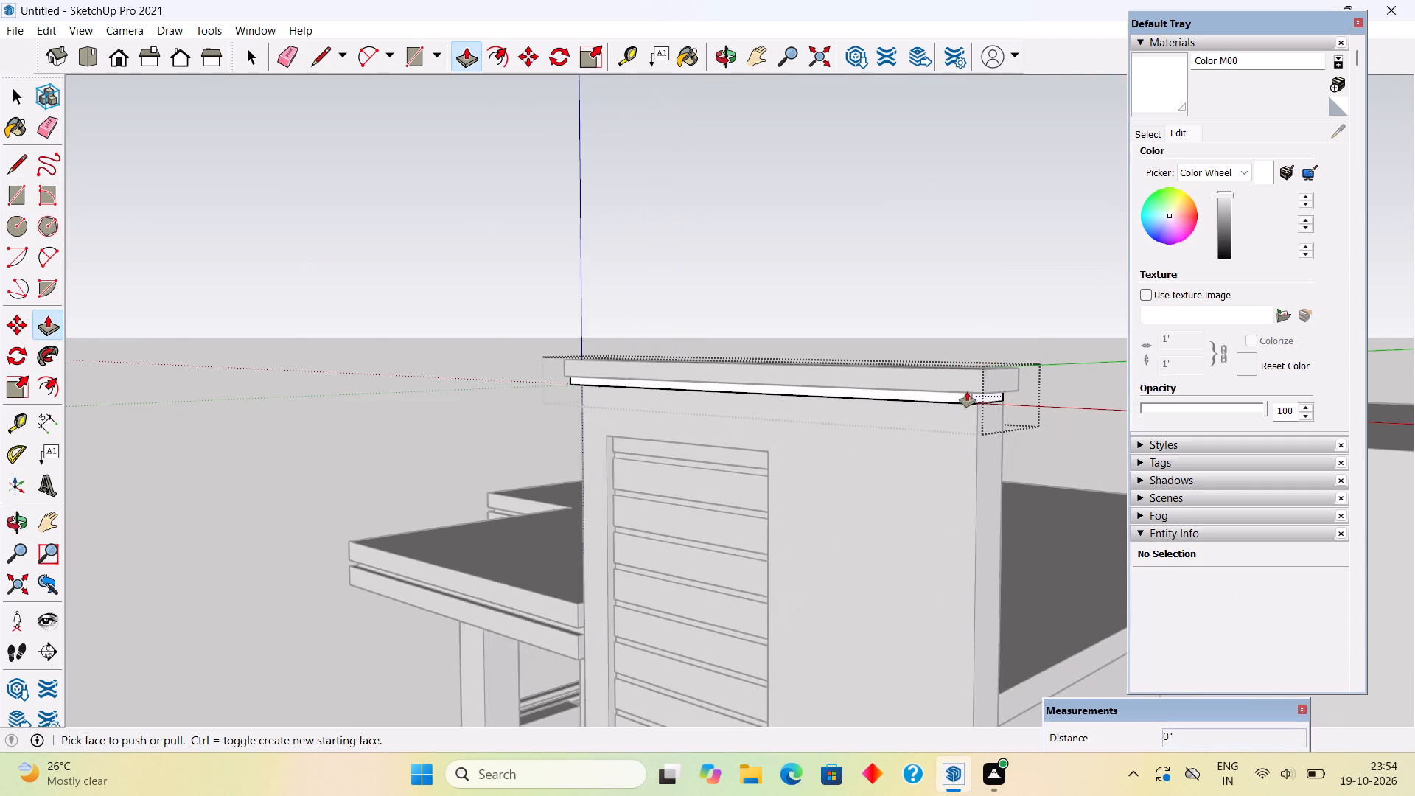
{"action": "scroll", "coordinate": [959, 391], "scroll_direction": "up", "scroll_amount": 10}
{"action": "double_click", "coordinate": [1033, 401]}
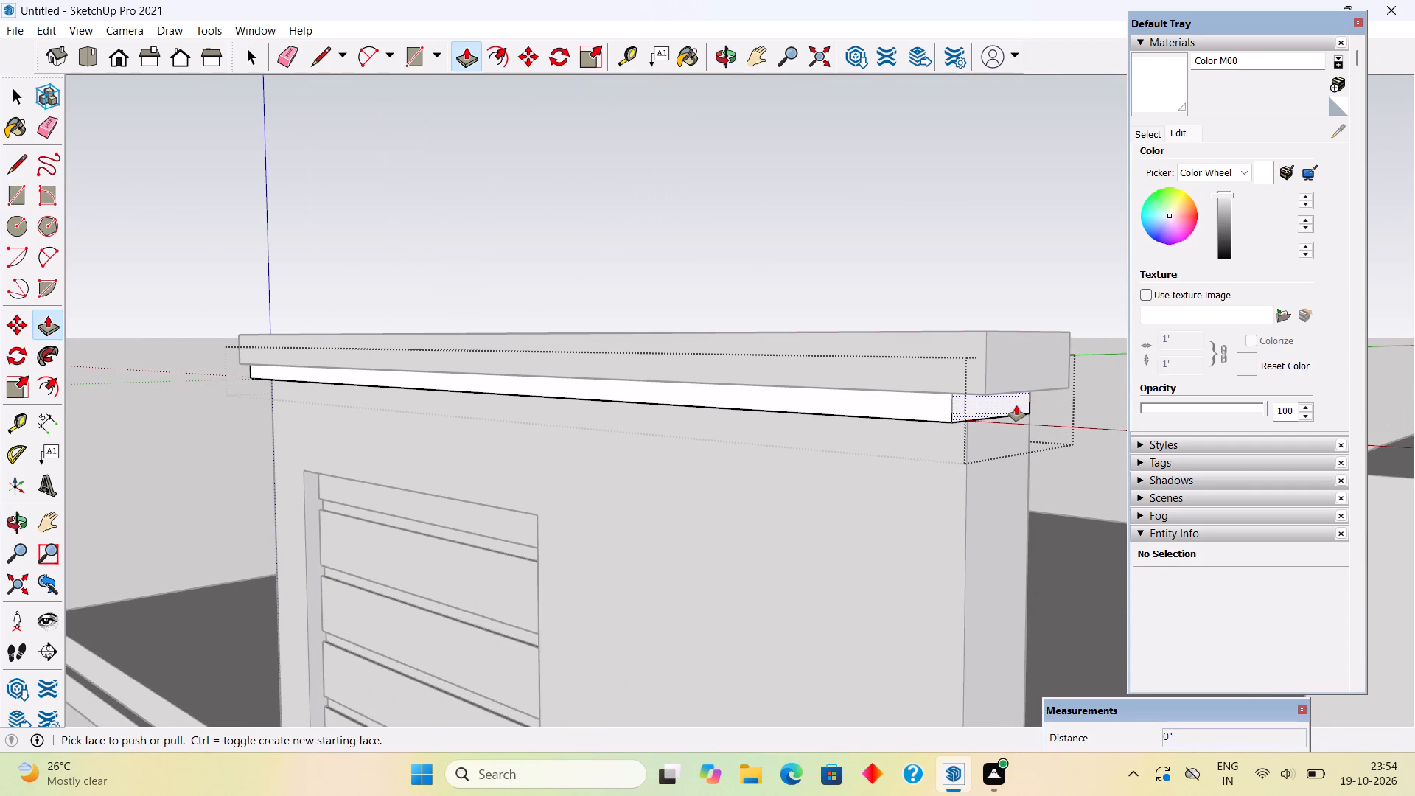
{"action": "double_click", "coordinate": [1016, 405]}
{"action": "key", "text": "space"}
{"action": "left_click", "coordinate": [909, 248]}
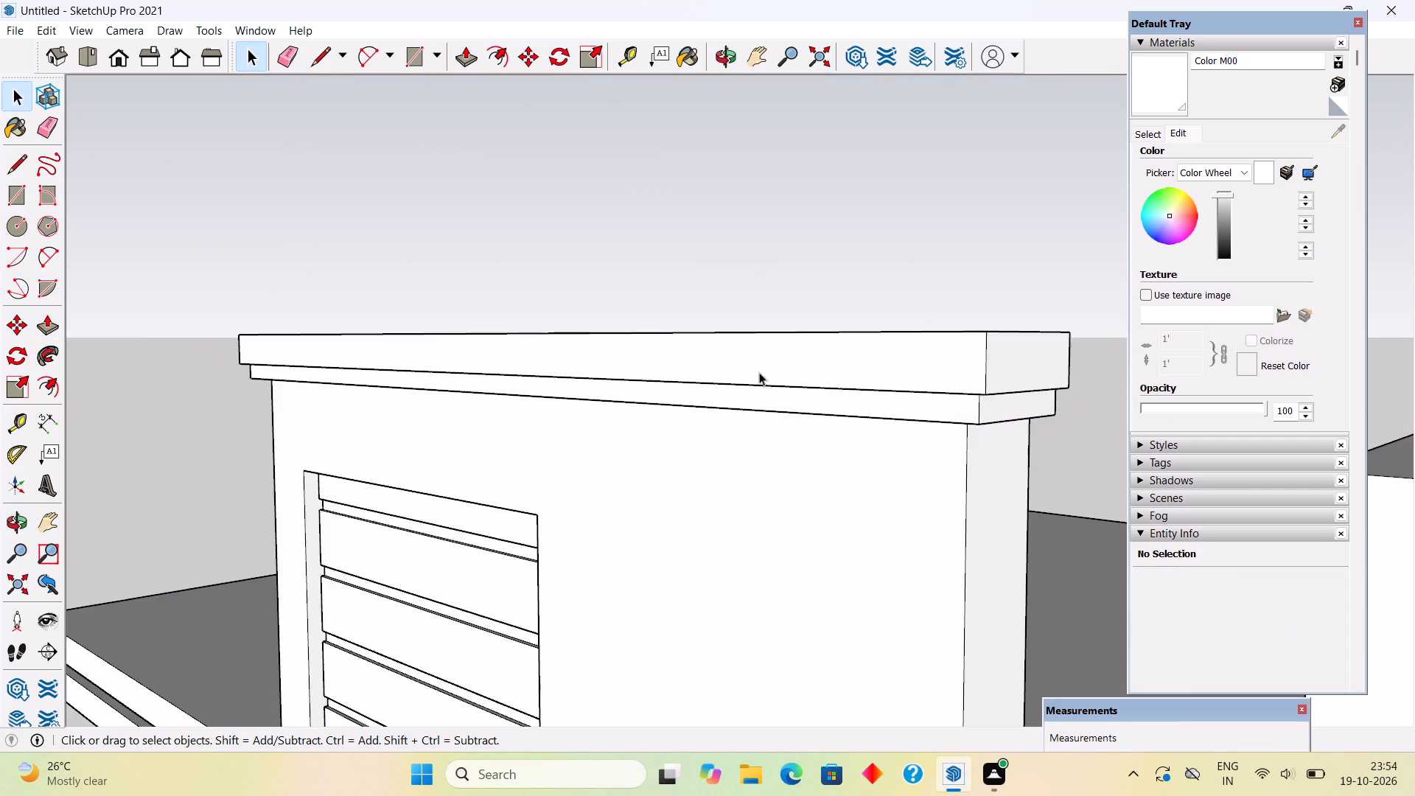
Examine the tall slatted wall's stepped cap and the surrounding roof and walls from several angles.
{"action": "scroll", "coordinate": [755, 378], "scroll_direction": "down", "scroll_amount": 4}
{"action": "middle_click_drag", "start_coordinate": [762, 475], "coordinate": [1166, 362]}
{"action": "scroll", "coordinate": [1165, 366], "scroll_direction": "down", "scroll_amount": 4}
{"action": "scroll", "coordinate": [753, 357], "scroll_direction": "down", "scroll_amount": 5}
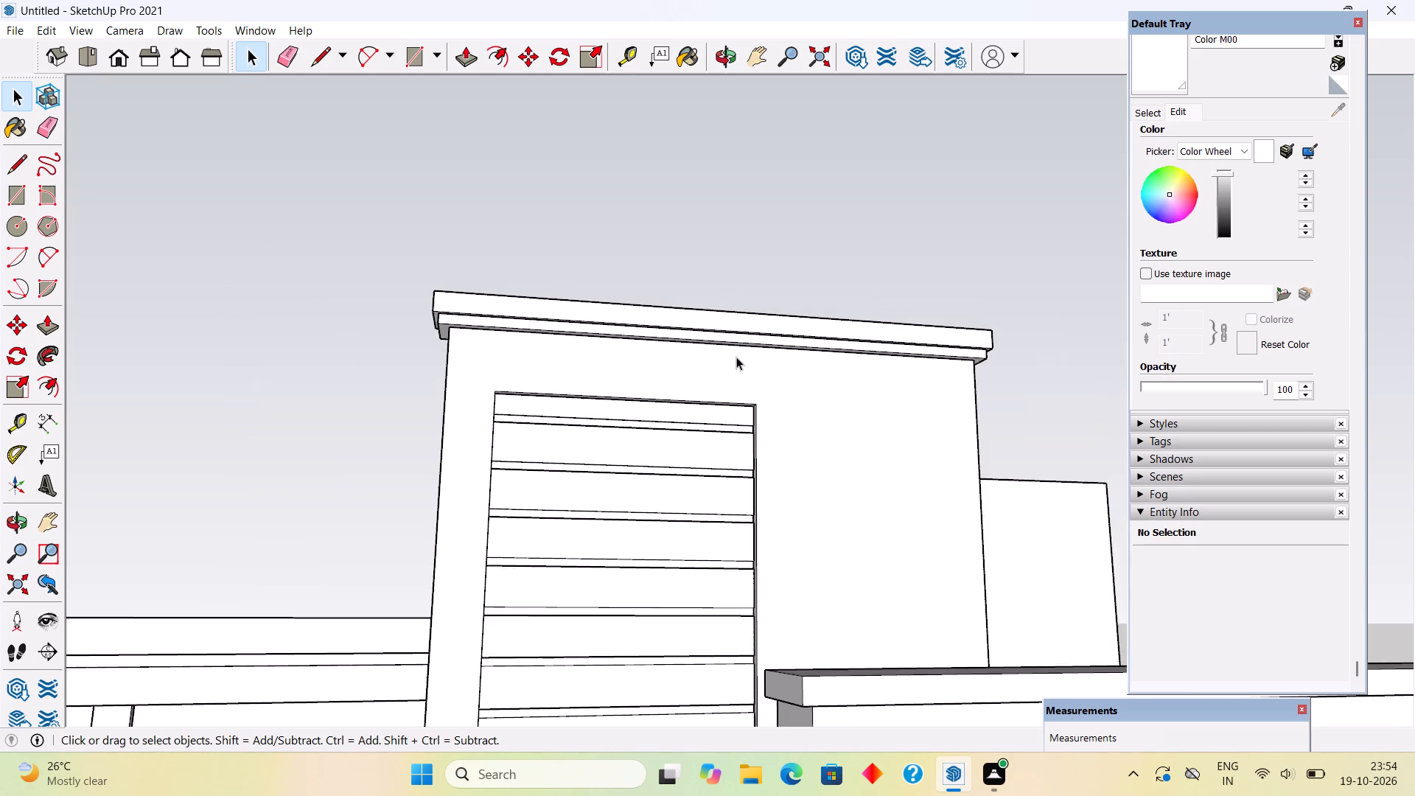
{"action": "scroll", "coordinate": [736, 357], "scroll_direction": "down", "scroll_amount": 13}
{"action": "middle_click_drag", "start_coordinate": [721, 395], "coordinate": [749, 701]}
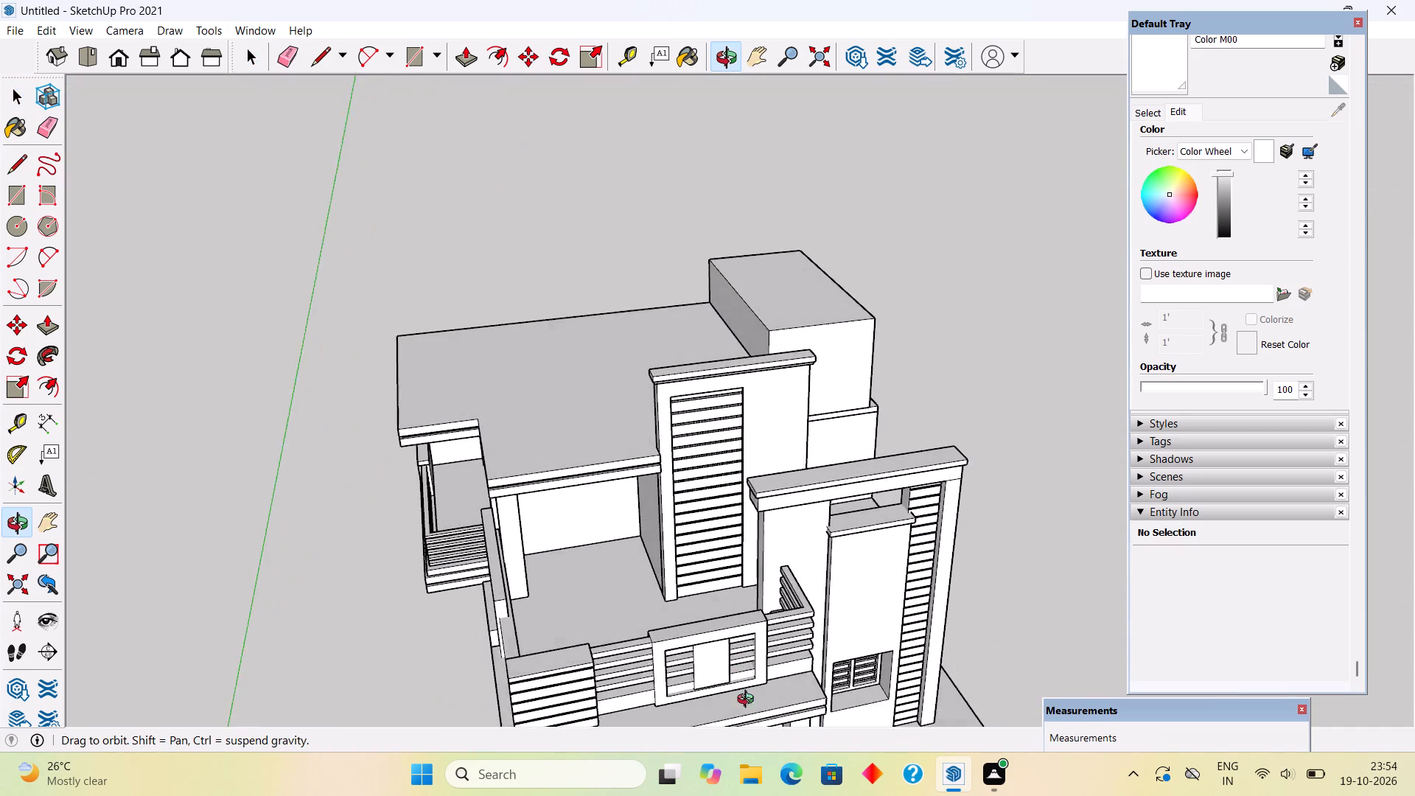
{"action": "middle_click_drag", "start_coordinate": [749, 701], "coordinate": [754, 725]}
{"action": "scroll", "coordinate": [797, 414], "scroll_direction": "up", "scroll_amount": 6}
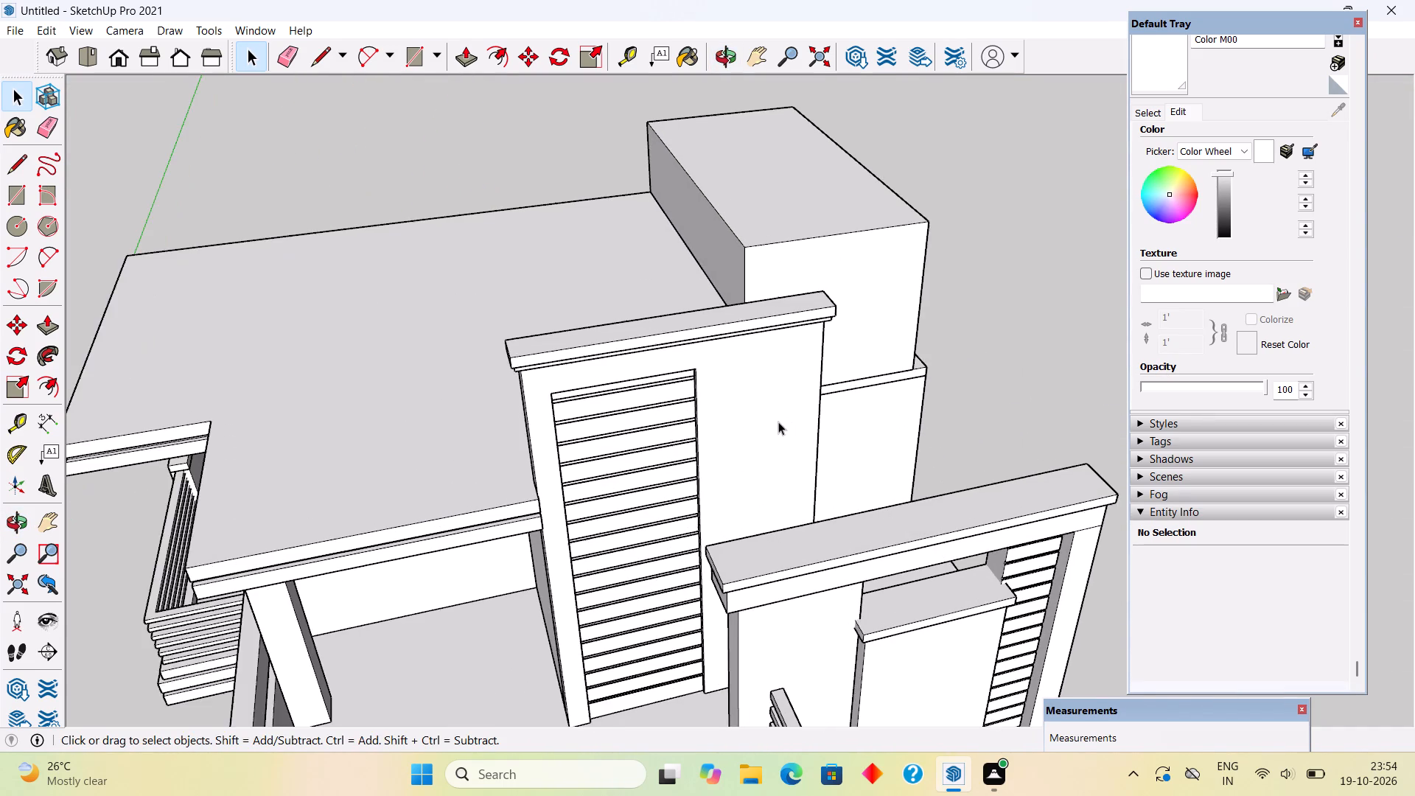
{"action": "scroll", "coordinate": [778, 422], "scroll_direction": "up", "scroll_amount": 3}
{"action": "middle_click_drag", "start_coordinate": [777, 433], "coordinate": [722, 506]}
{"action": "scroll", "coordinate": [724, 516], "scroll_direction": "down", "scroll_amount": 8}
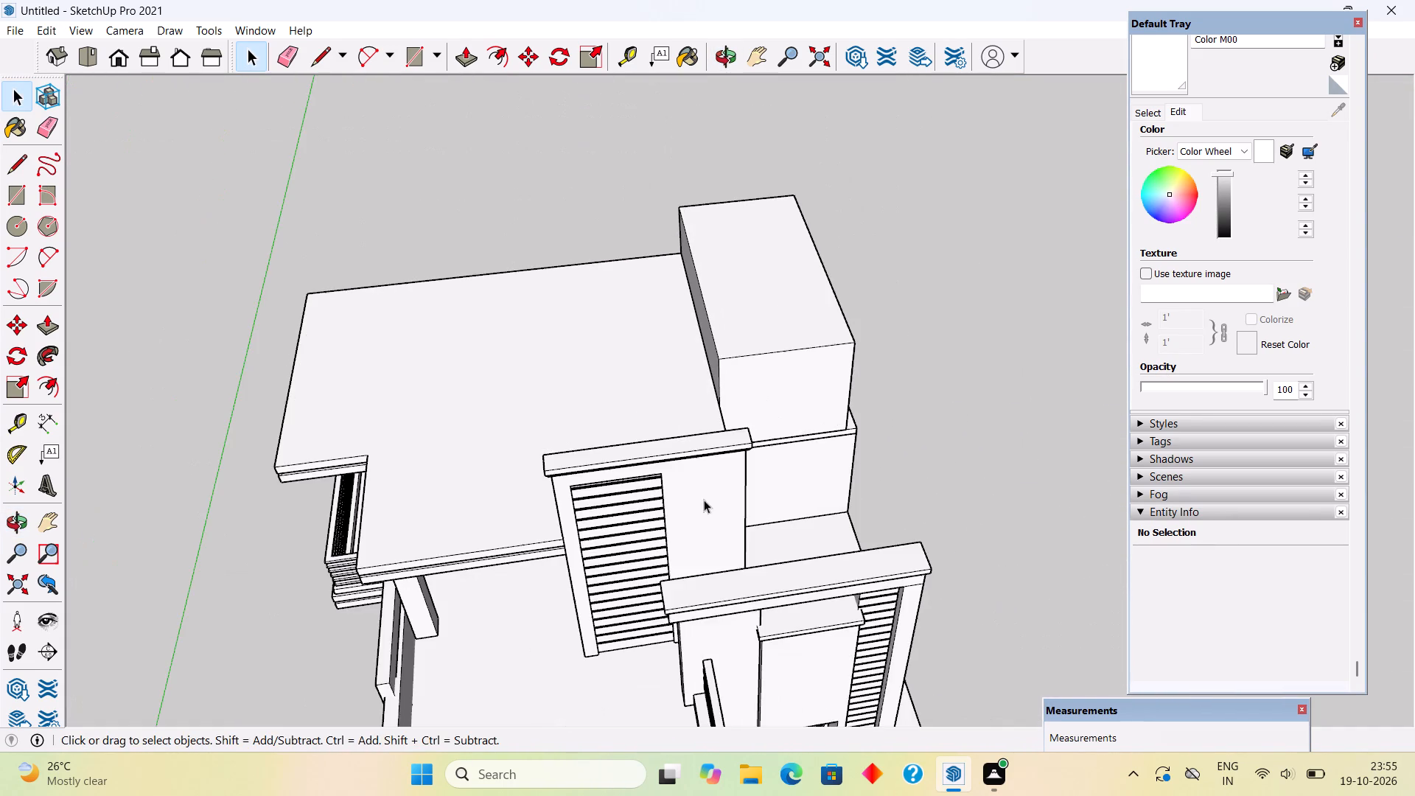
{"action": "middle_click_drag", "start_coordinate": [629, 550], "coordinate": [828, 413]}
{"action": "scroll", "coordinate": [786, 525], "scroll_direction": "up", "scroll_amount": 11}
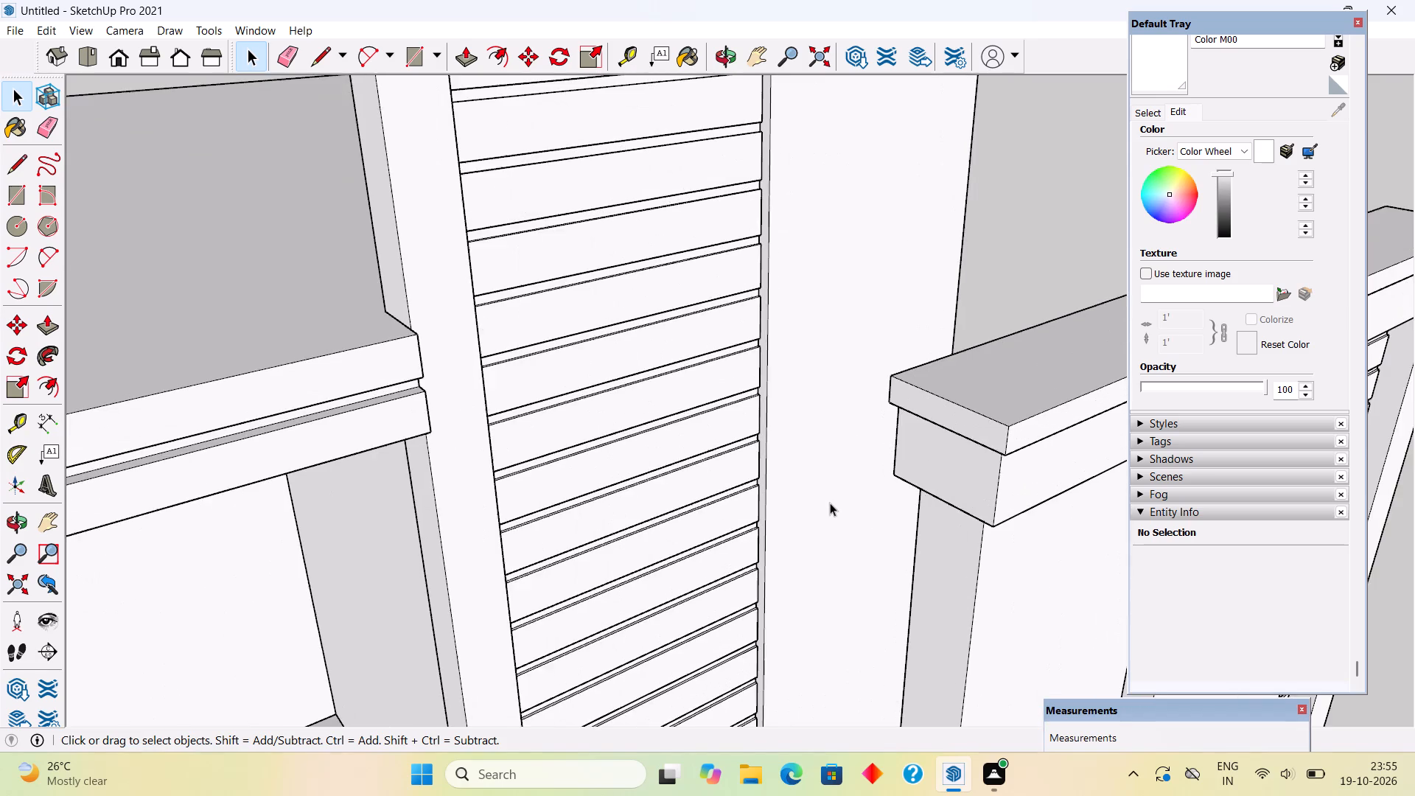
{"action": "middle_click_drag", "start_coordinate": [830, 503], "coordinate": [814, 500]}
{"action": "scroll", "coordinate": [814, 500], "scroll_direction": "down", "scroll_amount": 5}
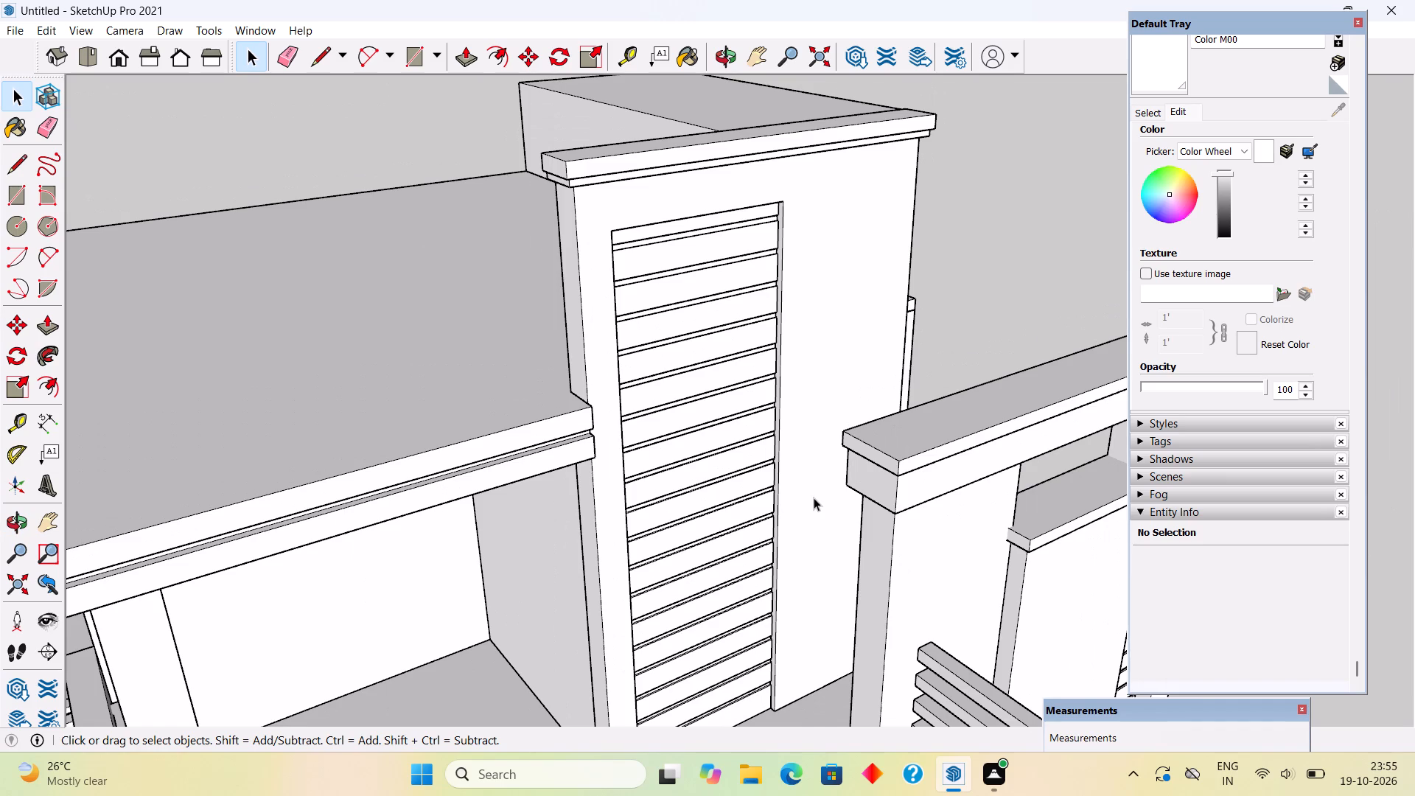
Draw a narrow vertical rectangle about 3 5/8" by 12' 10" on the tall wall's plain face beside the slats.
{"action": "key", "text": "r"}
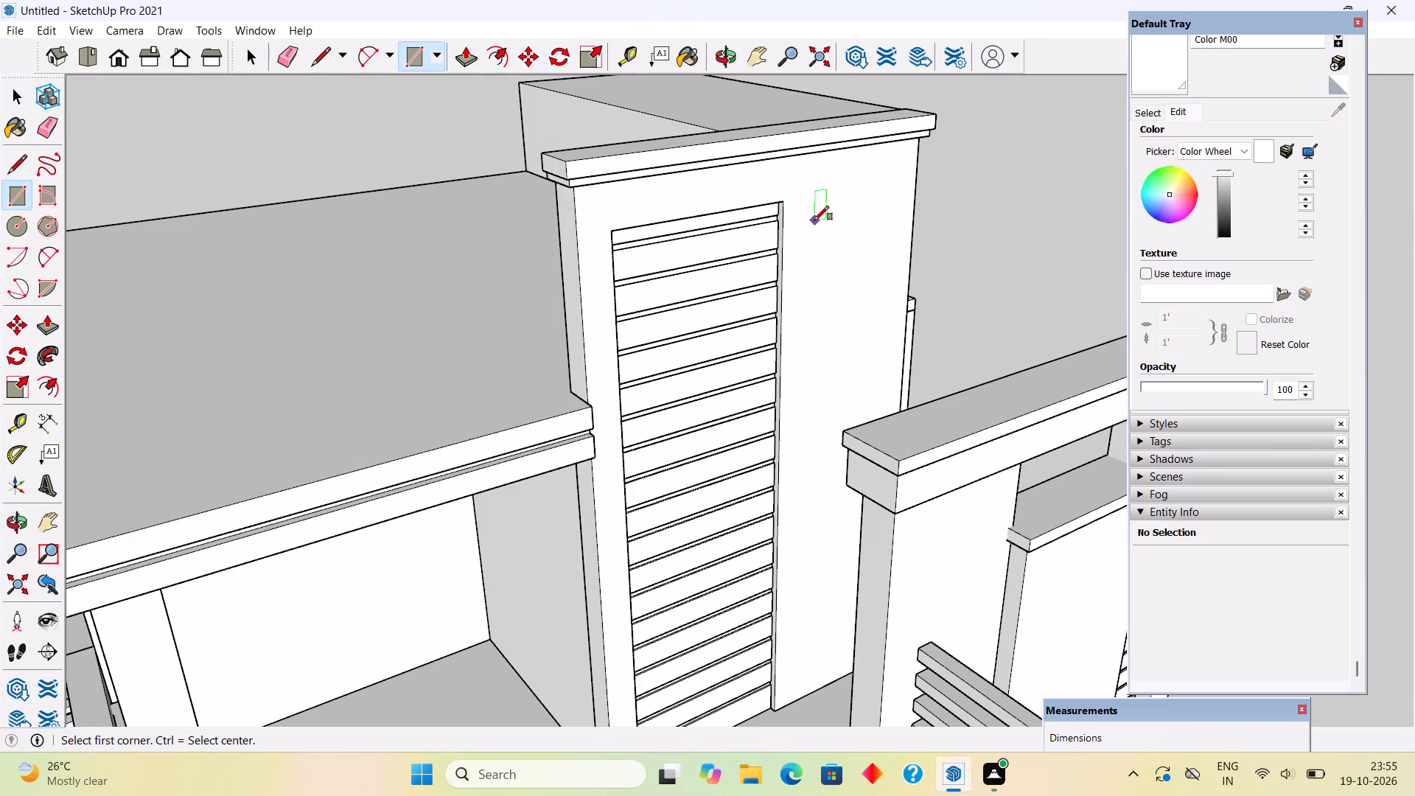
{"action": "left_click", "coordinate": [814, 220]}
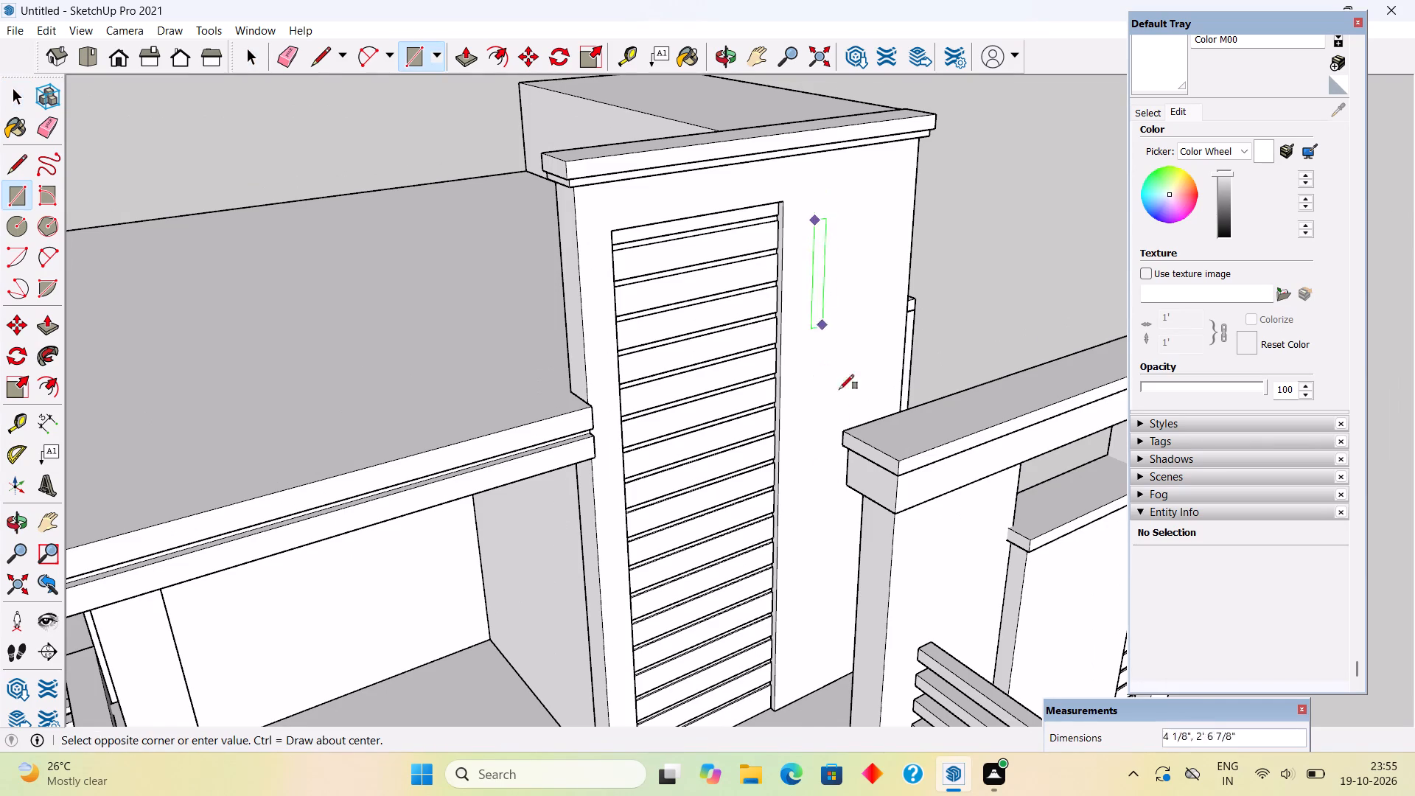
{"action": "scroll", "coordinate": [826, 644], "scroll_direction": "up", "scroll_amount": 4}
{"action": "scroll", "coordinate": [824, 696], "scroll_direction": "down", "scroll_amount": 7}
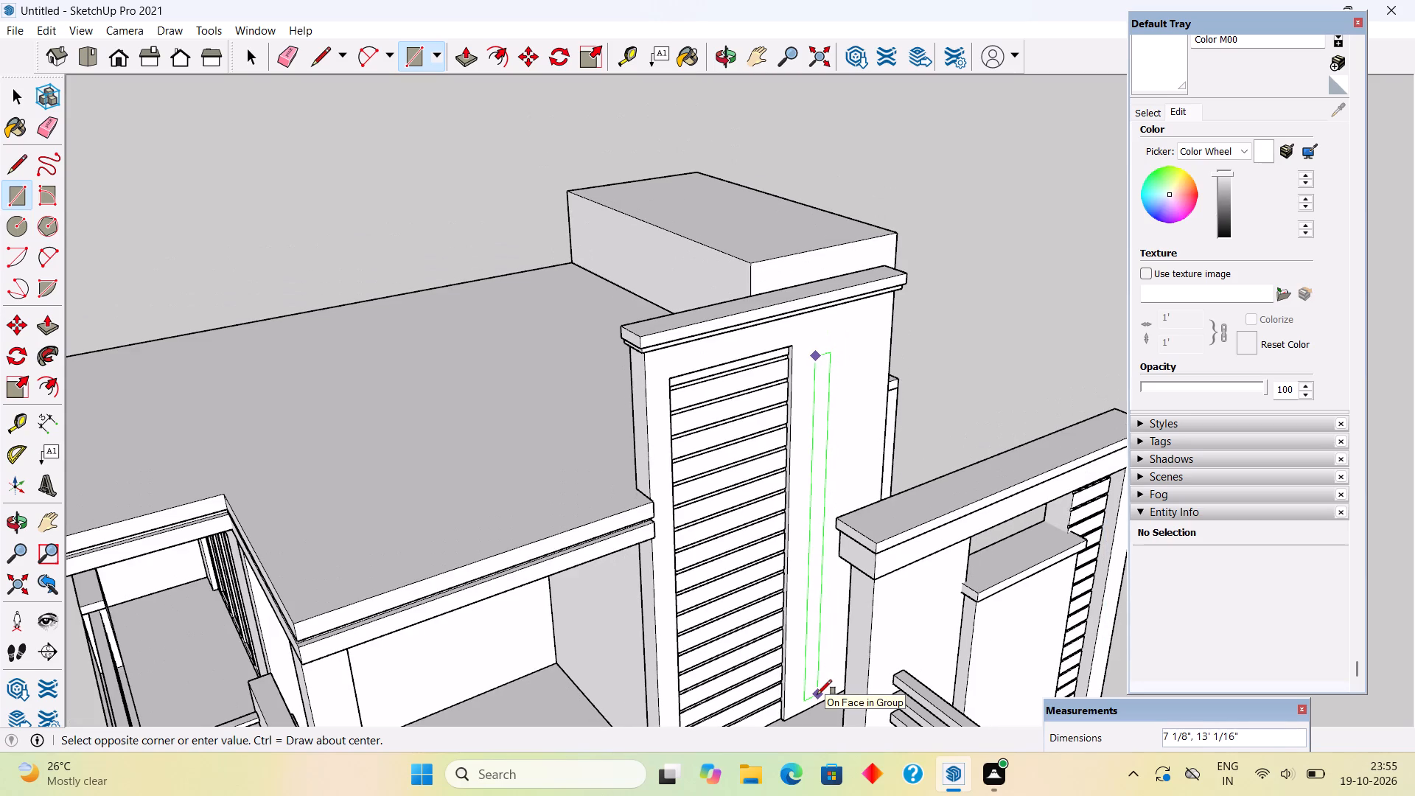
{"action": "scroll", "coordinate": [813, 706], "scroll_direction": "up", "scroll_amount": 5}
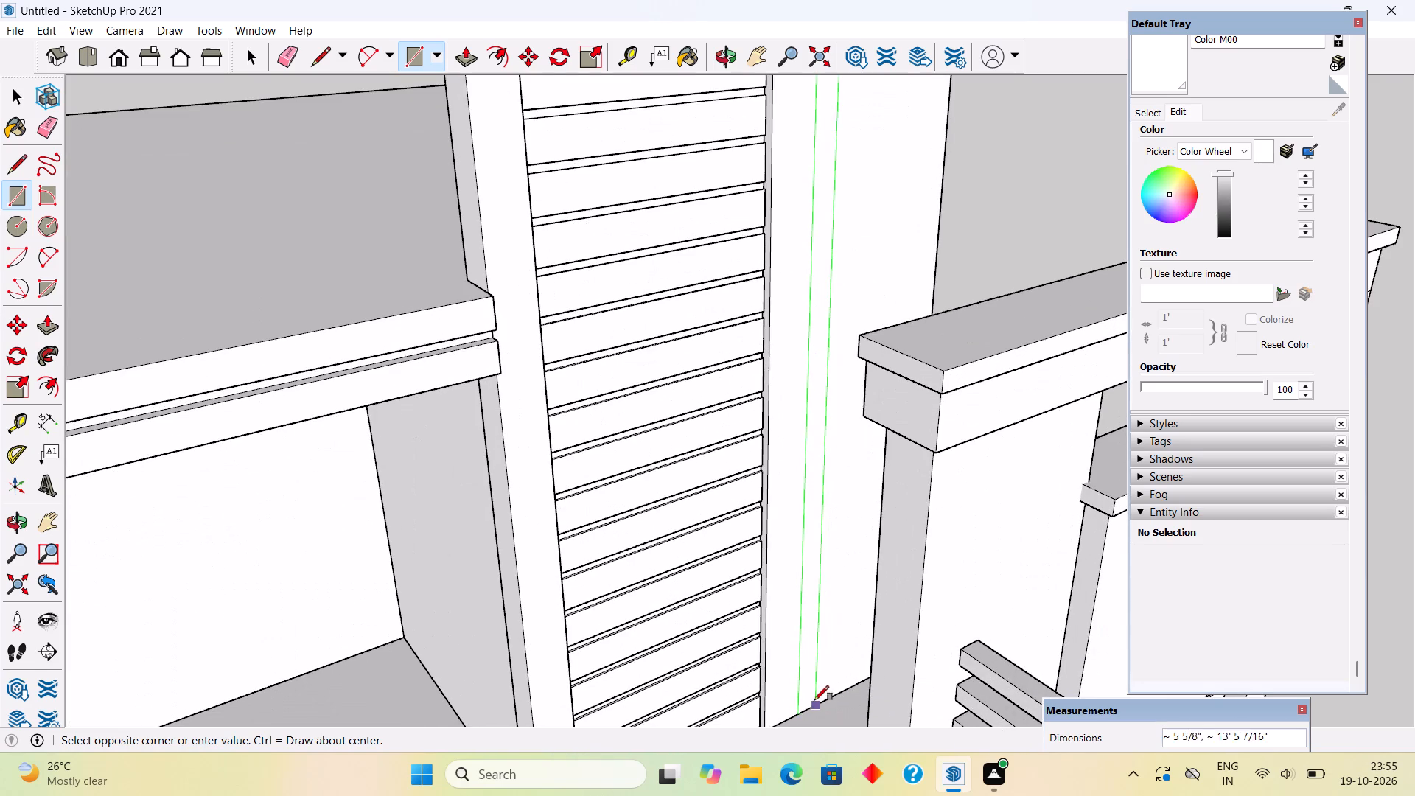
{"action": "left_click", "coordinate": [810, 685]}
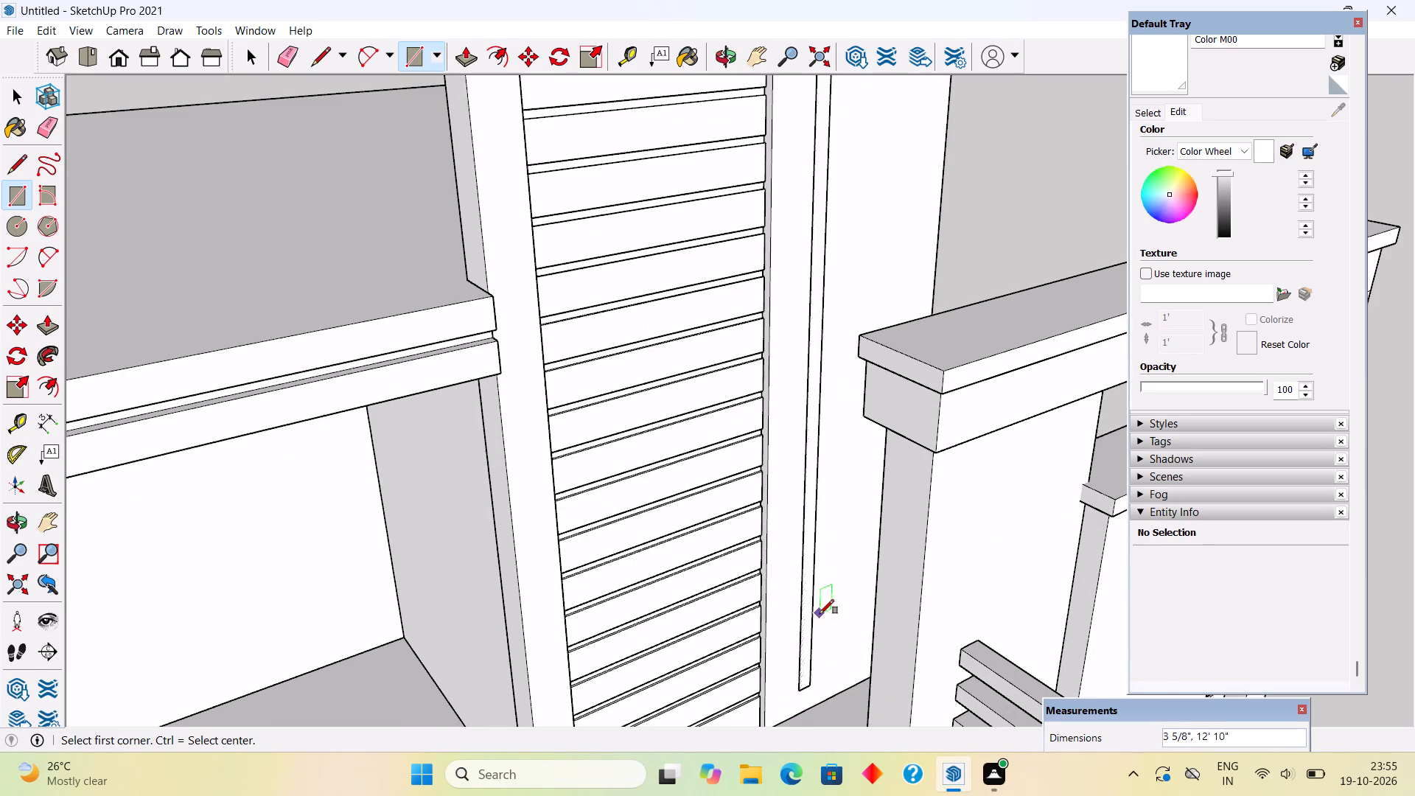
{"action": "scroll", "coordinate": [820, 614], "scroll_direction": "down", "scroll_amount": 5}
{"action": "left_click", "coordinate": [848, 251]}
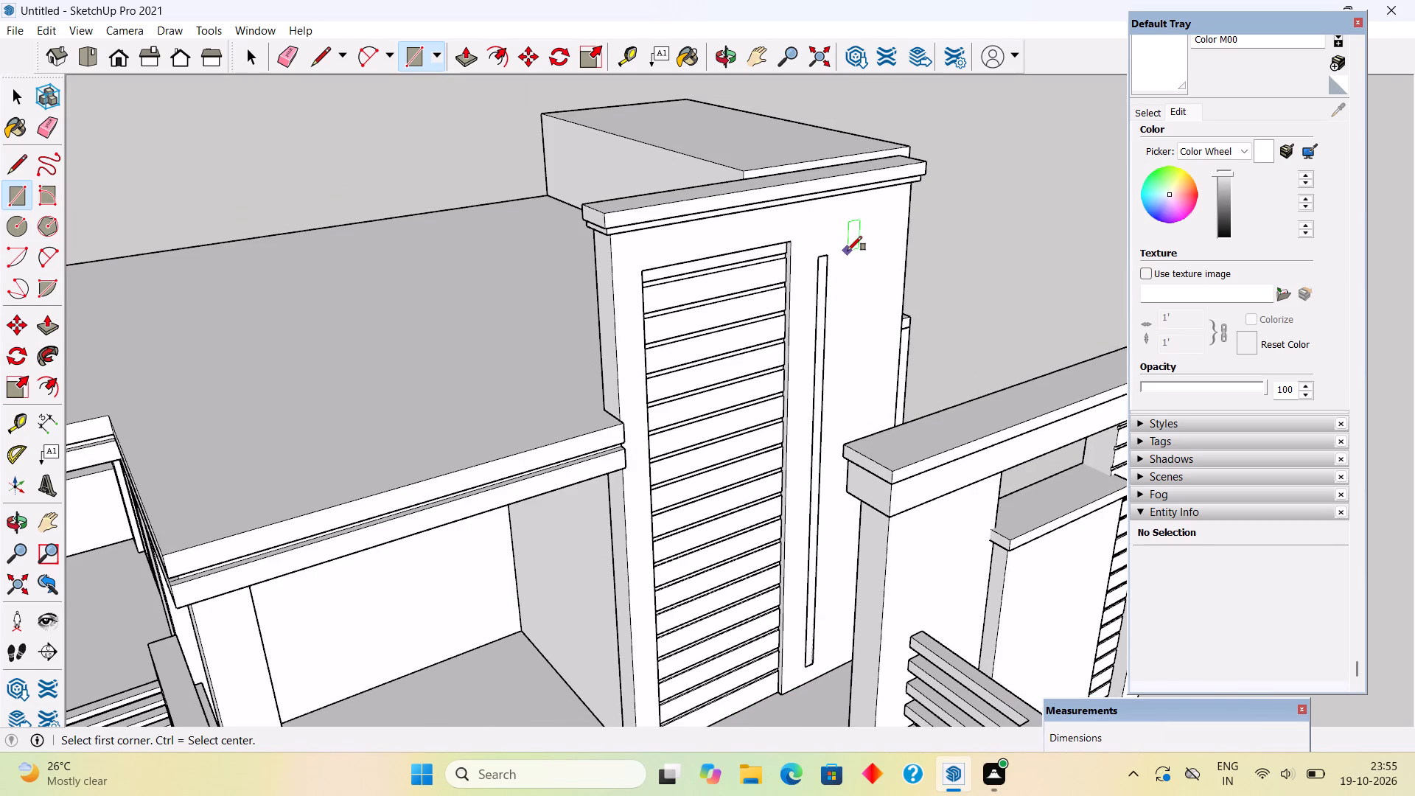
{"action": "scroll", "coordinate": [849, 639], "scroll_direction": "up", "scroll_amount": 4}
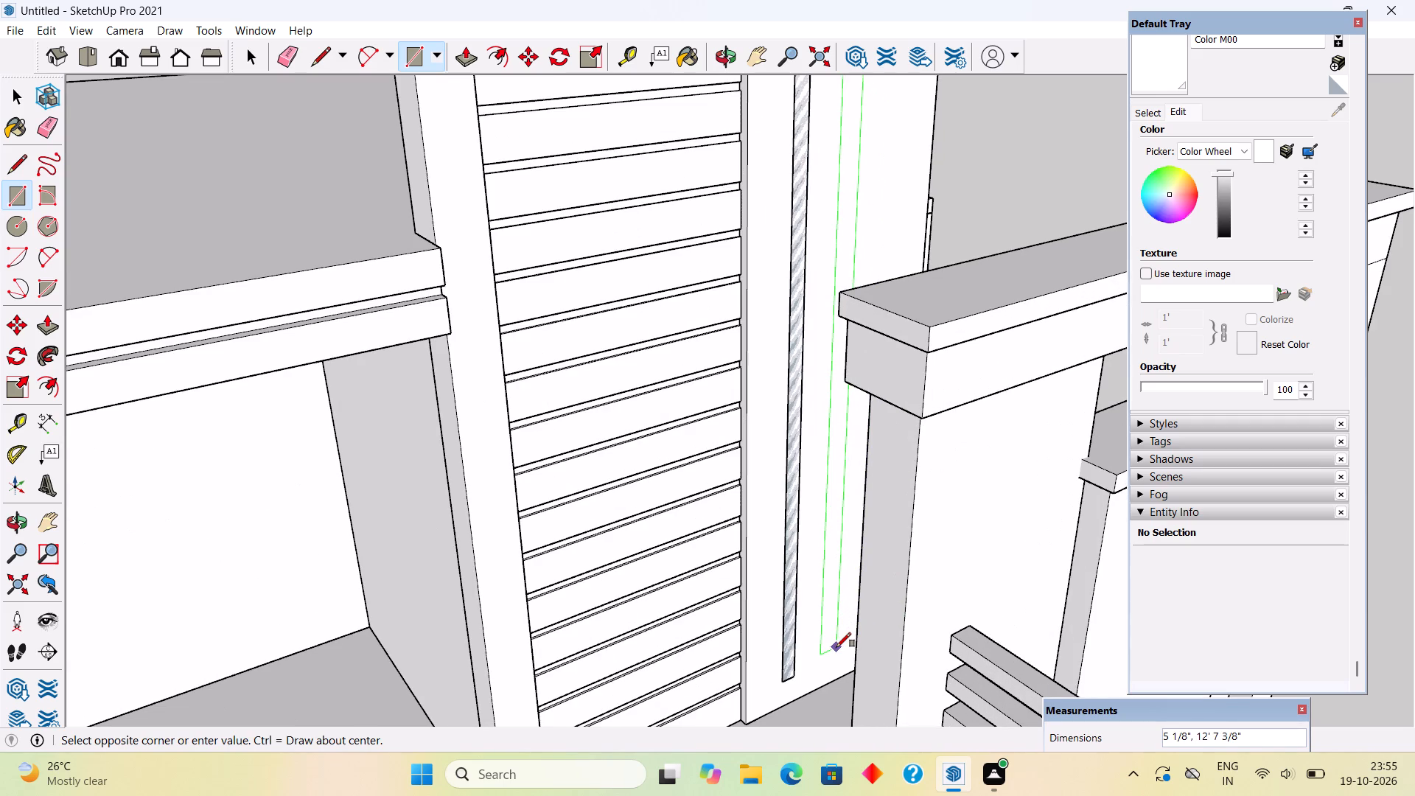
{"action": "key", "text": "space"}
Extrude the narrow vertical rectangle beside the tall wall's slats outward by 2".
{"action": "key", "text": "p"}
{"action": "left_click", "coordinate": [792, 654]}
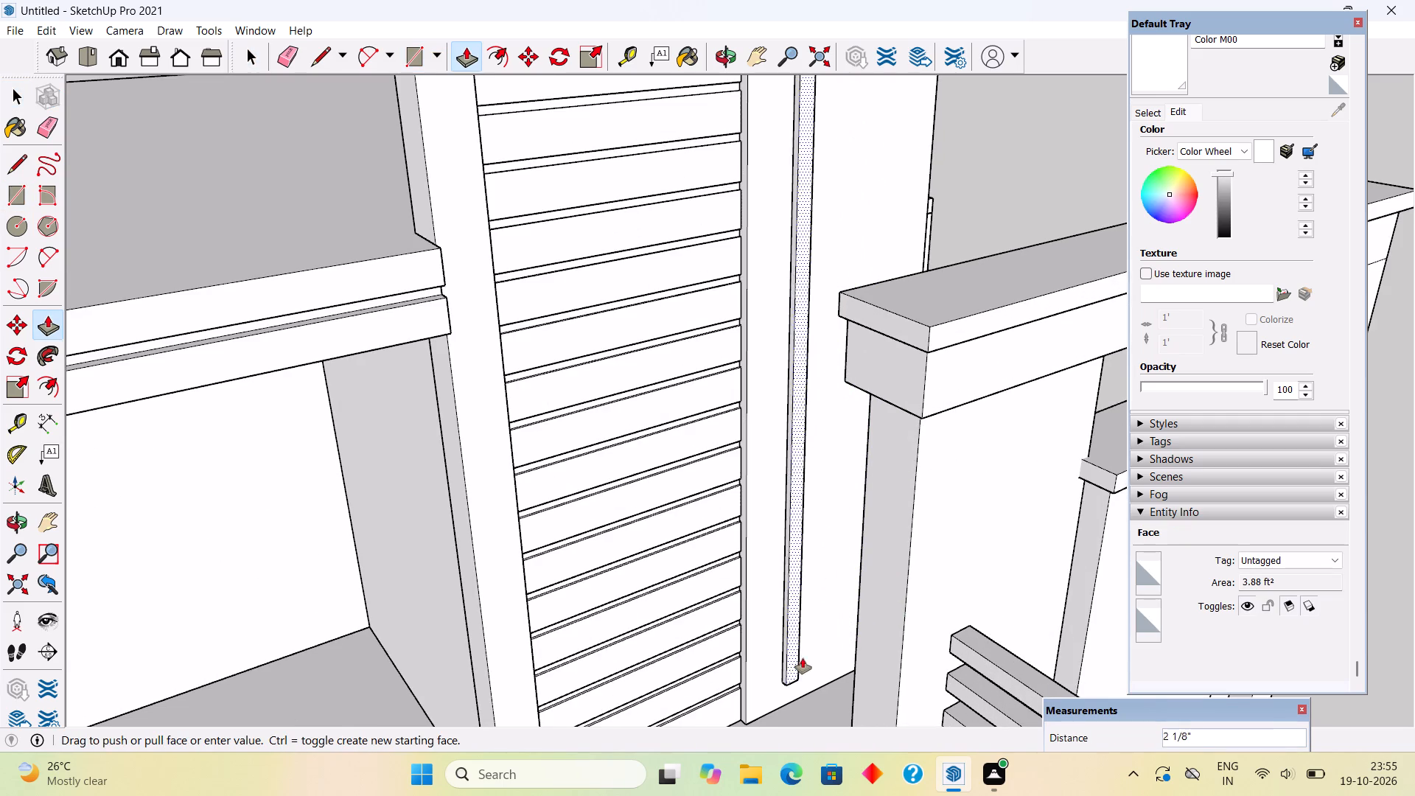
{"action": "type", "text": "2\""}
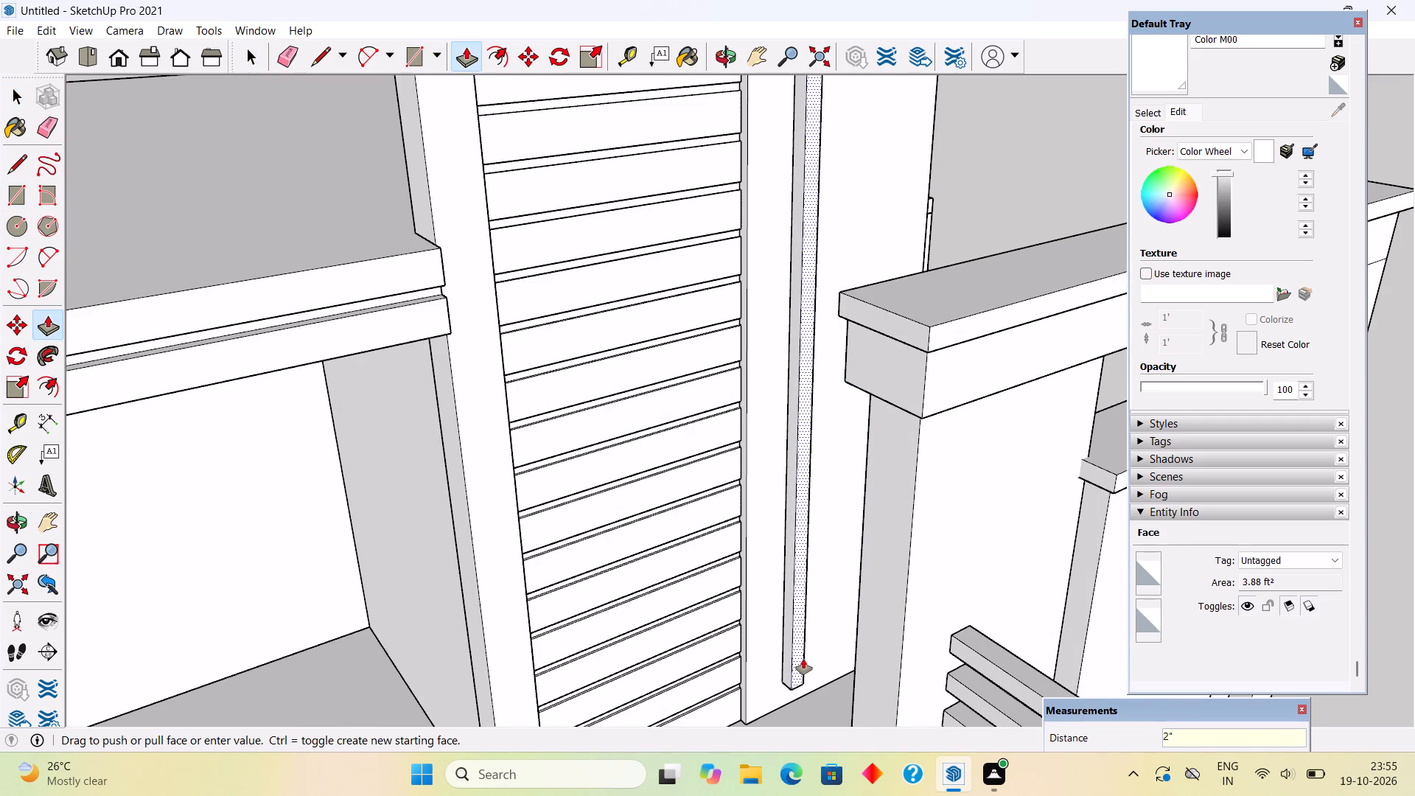
{"action": "key", "text": "Return"}
{"action": "key", "text": "space"}
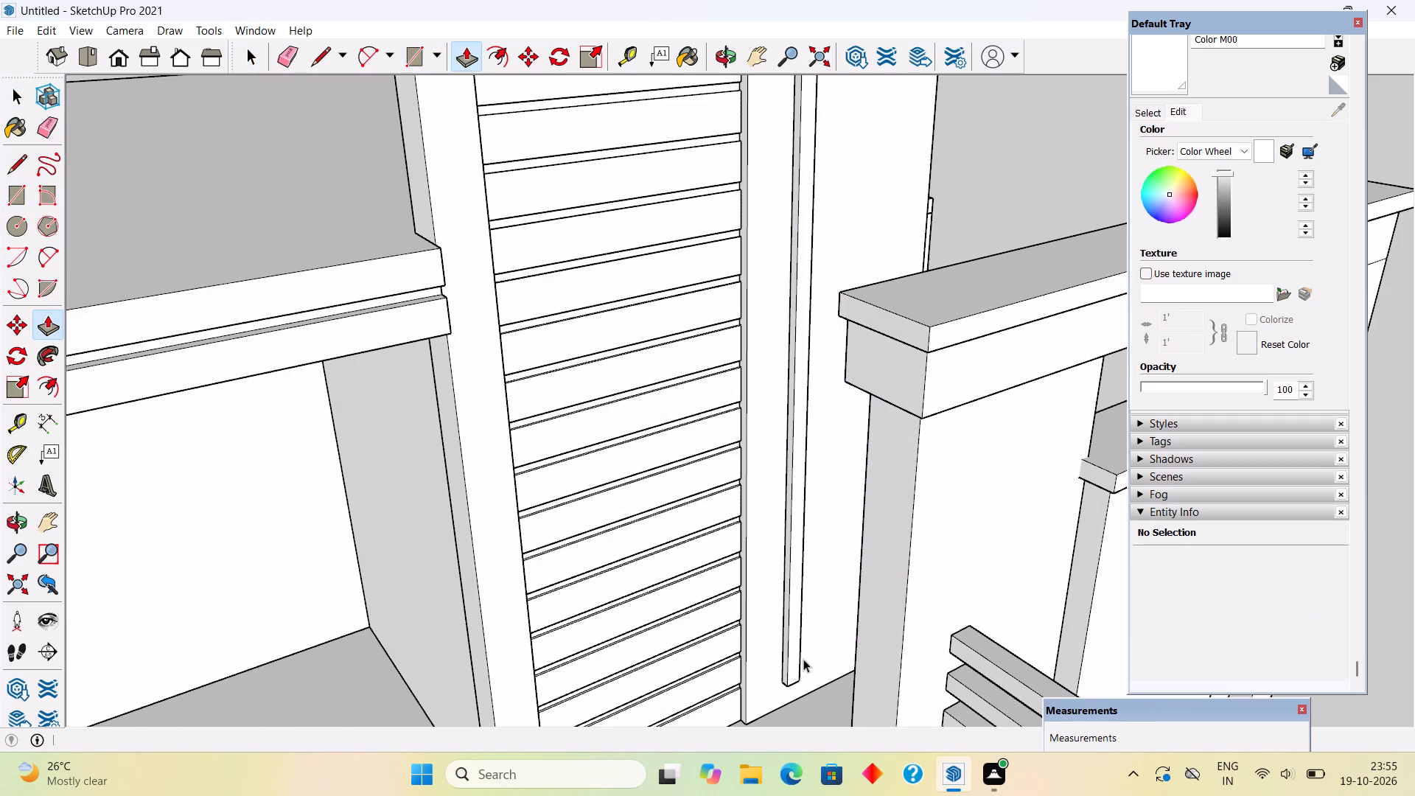
Make the extruded vertical strip beside the slats a group.
{"action": "key", "text": "space"}
{"action": "triple_click", "coordinate": [783, 664]}
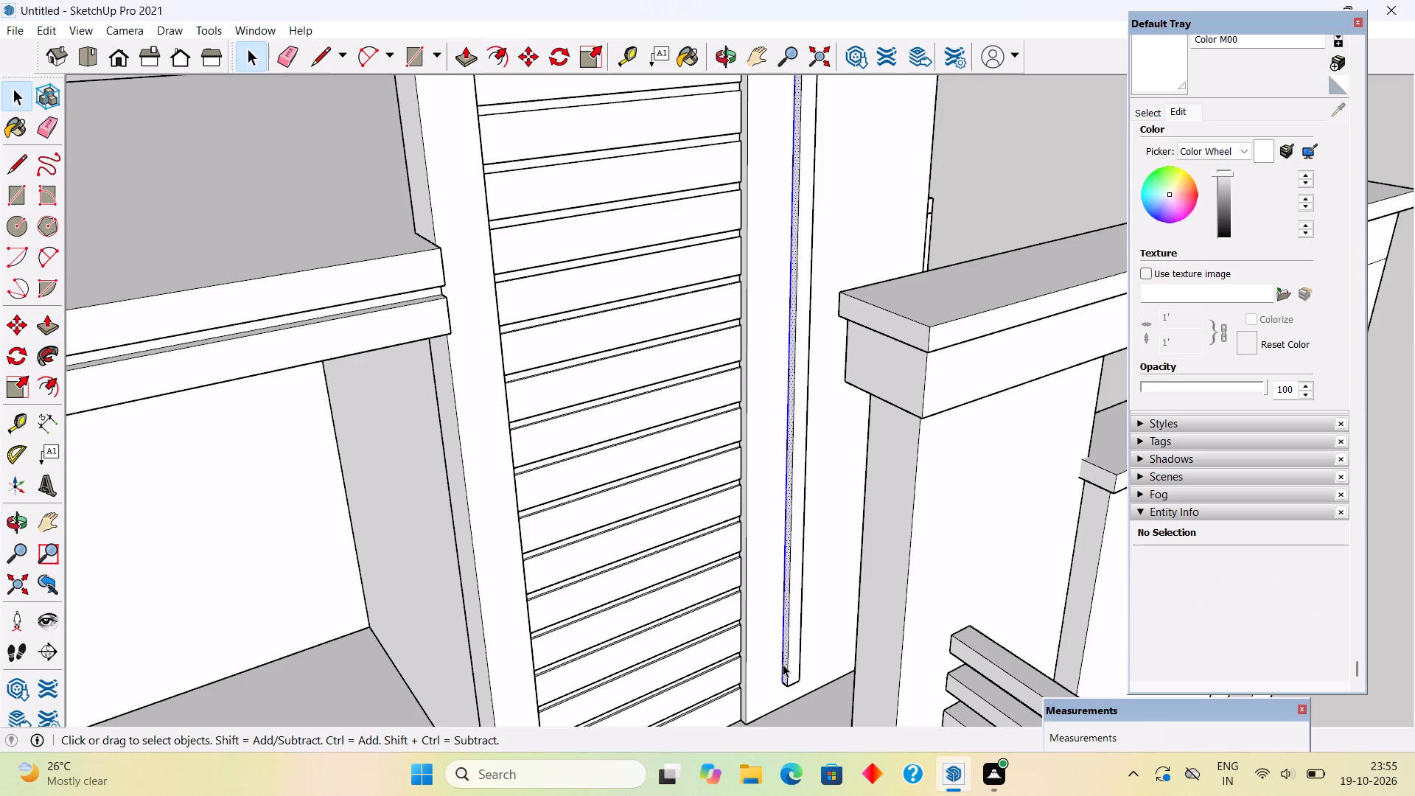
{"action": "left_click", "coordinate": [783, 664]}
{"action": "right_click", "coordinate": [783, 664]}
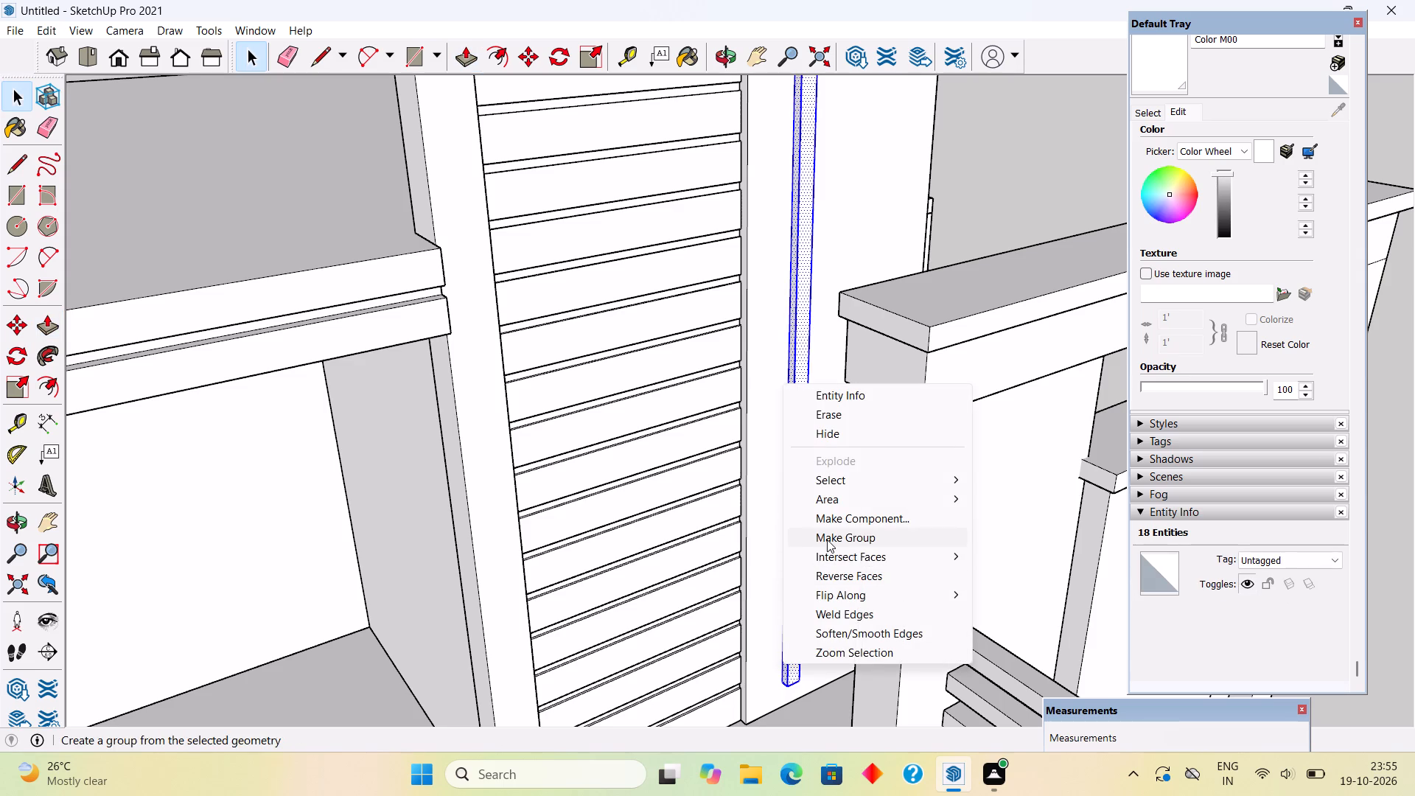
{"action": "left_click", "coordinate": [827, 540]}
Copy the grouped vertical strip 1' along the tall wall's face, away from the slats.
{"action": "key", "text": "m"}
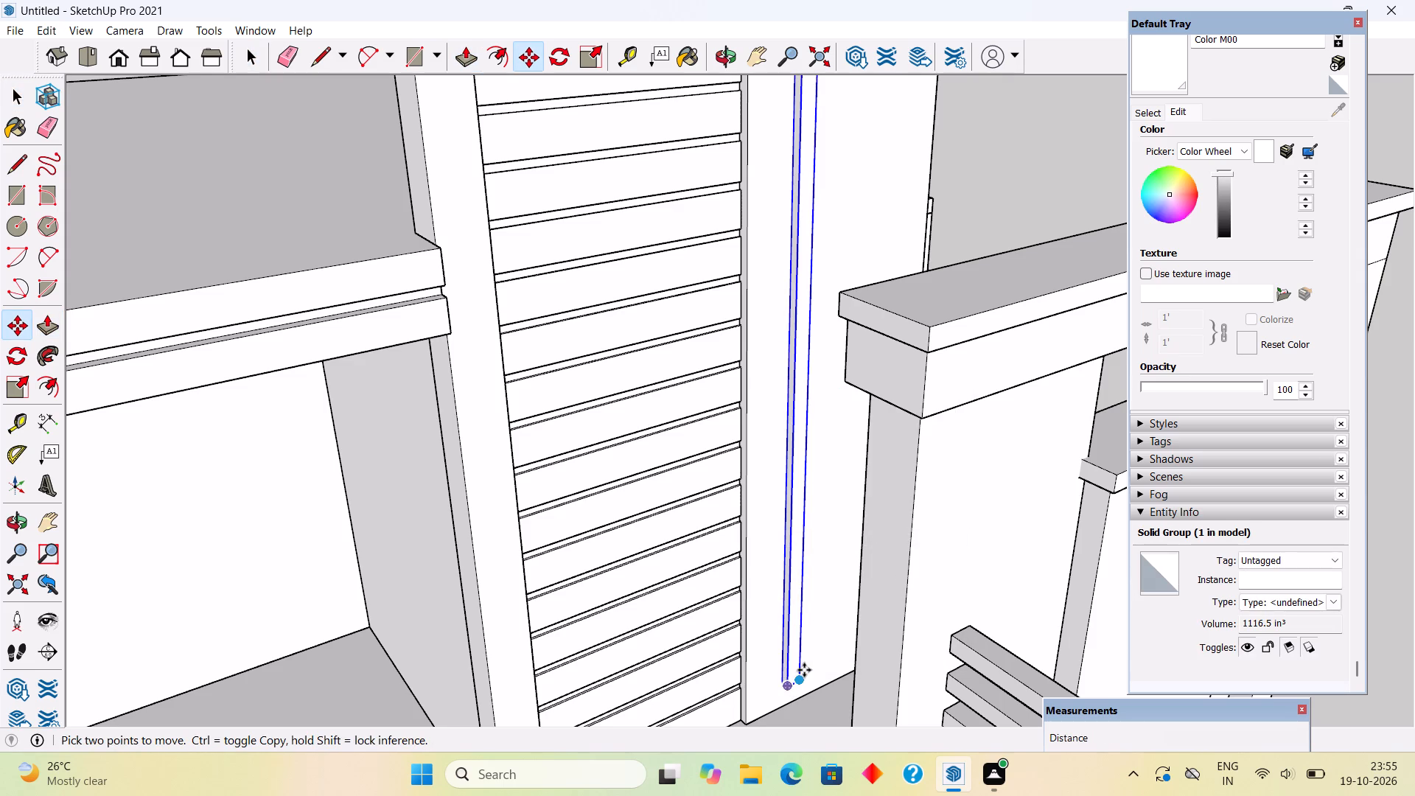
{"action": "left_click", "coordinate": [804, 670]}
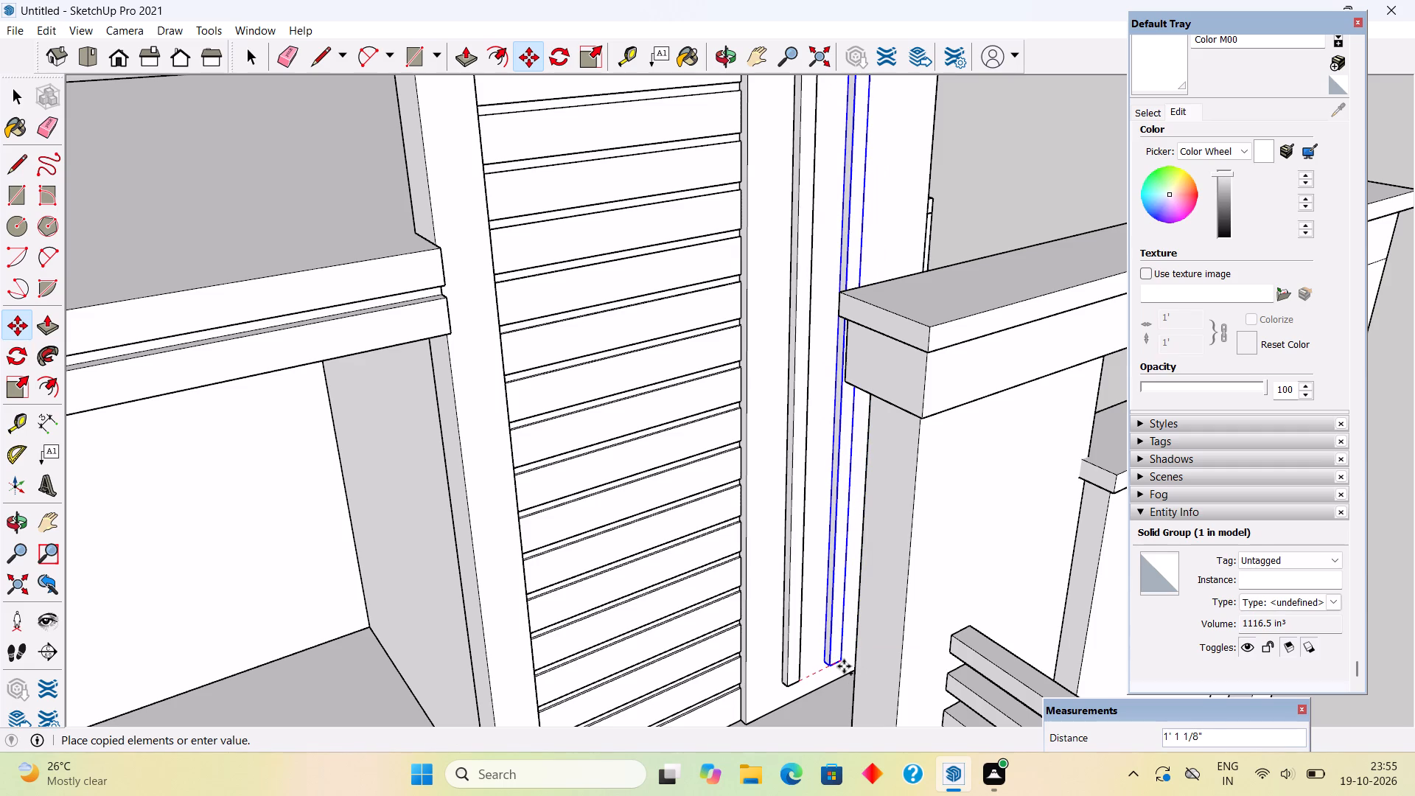
{"action": "key", "text": "1"}
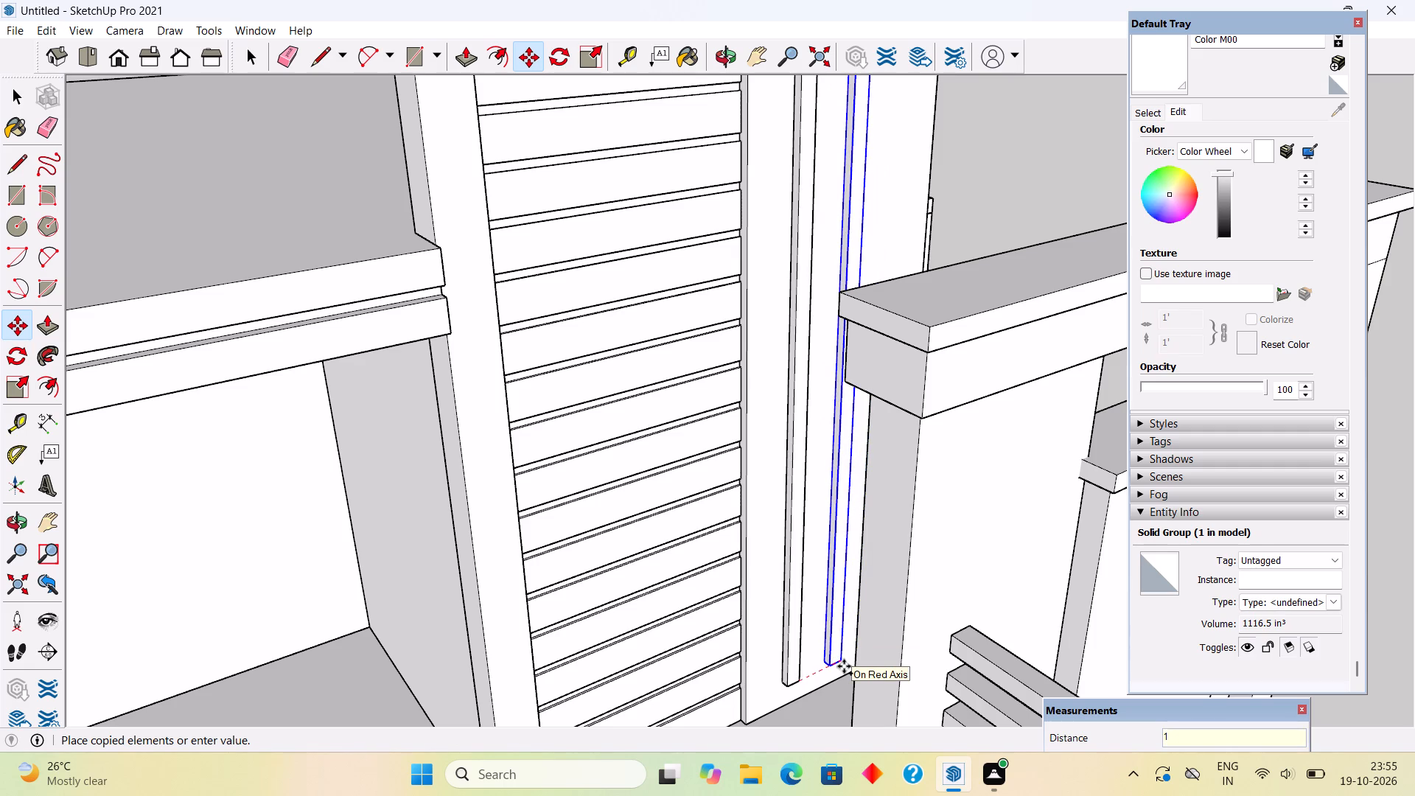
{"action": "key", "text": "apostrophe"}
{"action": "key", "text": "Return"}
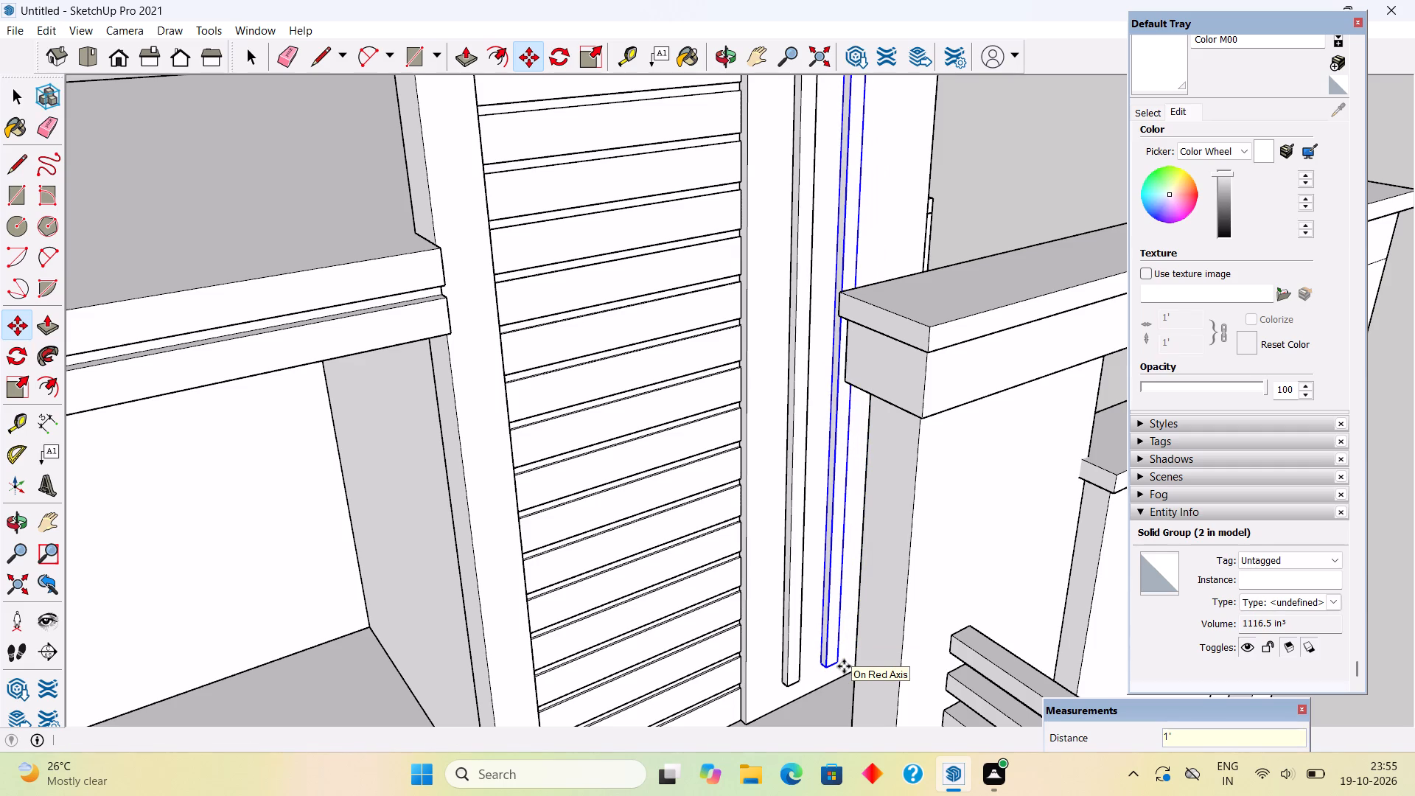
{"action": "key", "text": "space"}
Examine the paired vertical strips and the whole house's elevations from several angles.
{"action": "scroll", "coordinate": [844, 666], "scroll_direction": "down", "scroll_amount": 5}
{"action": "scroll", "coordinate": [844, 666], "scroll_direction": "up", "scroll_amount": 1}
{"action": "middle_click_drag", "start_coordinate": [776, 594], "coordinate": [492, 548]}
{"action": "scroll", "coordinate": [492, 548], "scroll_direction": "down", "scroll_amount": 3}
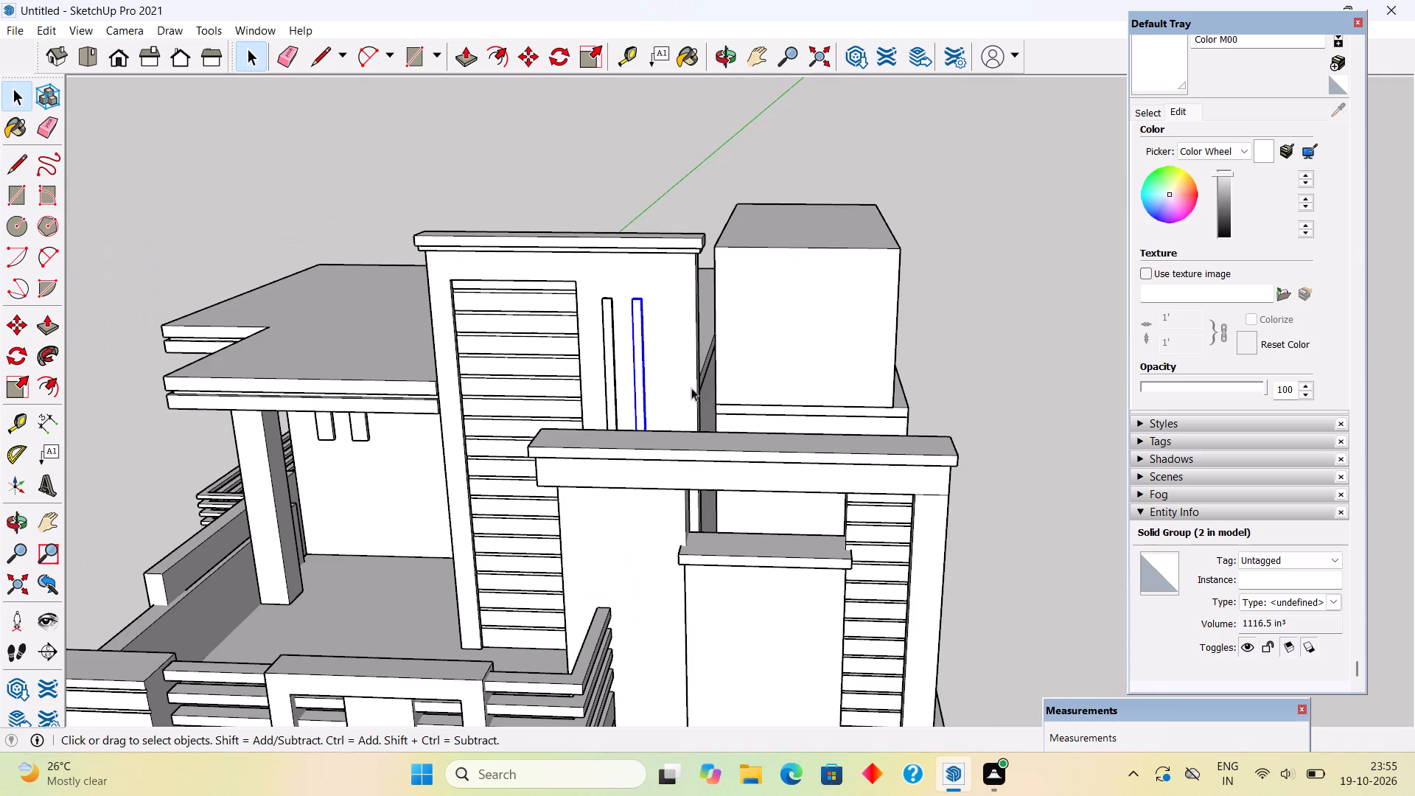
{"action": "left_click", "coordinate": [1018, 357]}
{"action": "middle_click_drag", "start_coordinate": [436, 574], "coordinate": [581, 505]}
{"action": "scroll", "coordinate": [581, 505], "scroll_direction": "down", "scroll_amount": 2}
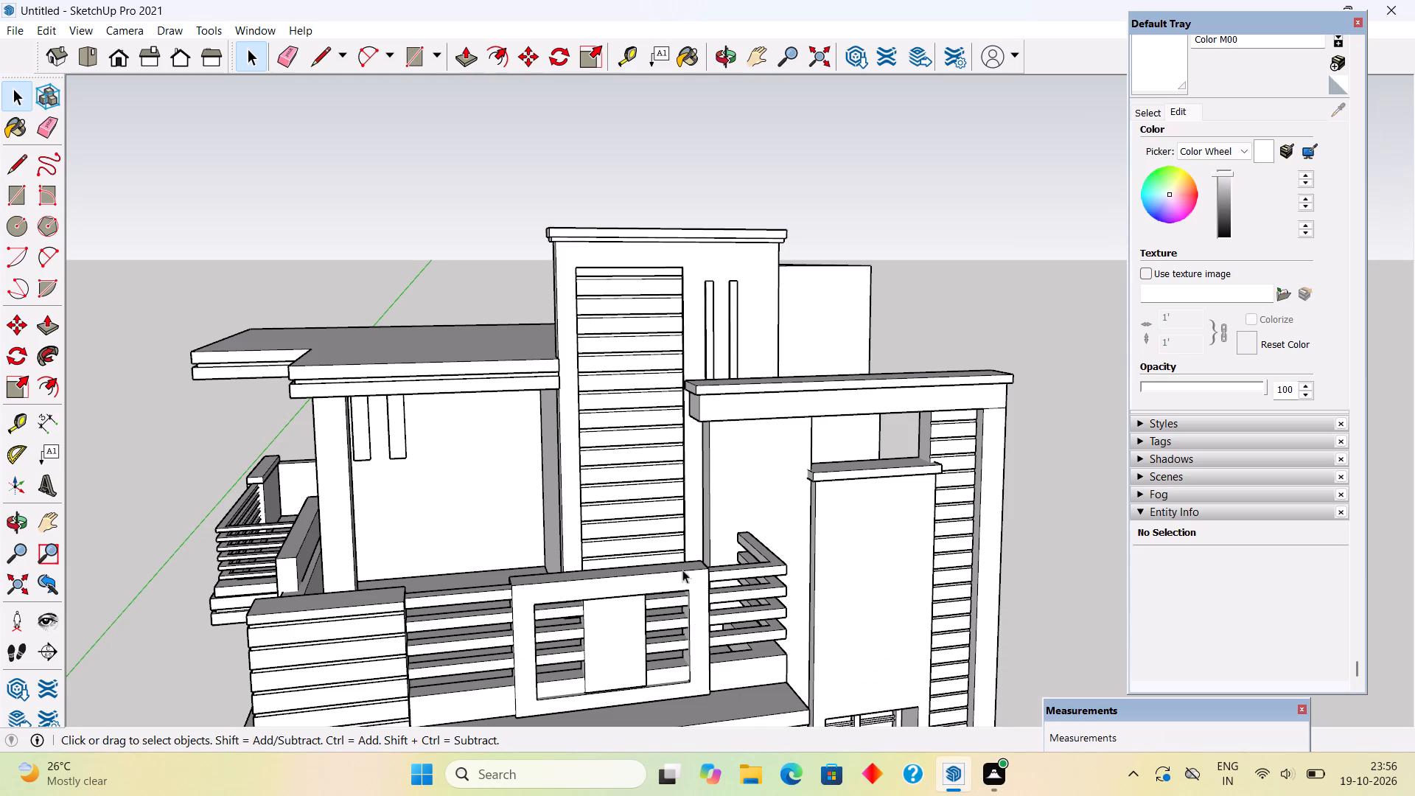
{"action": "scroll", "coordinate": [681, 469], "scroll_direction": "down", "scroll_amount": 9}
{"action": "middle_click_drag", "start_coordinate": [691, 566], "coordinate": [834, 500]}
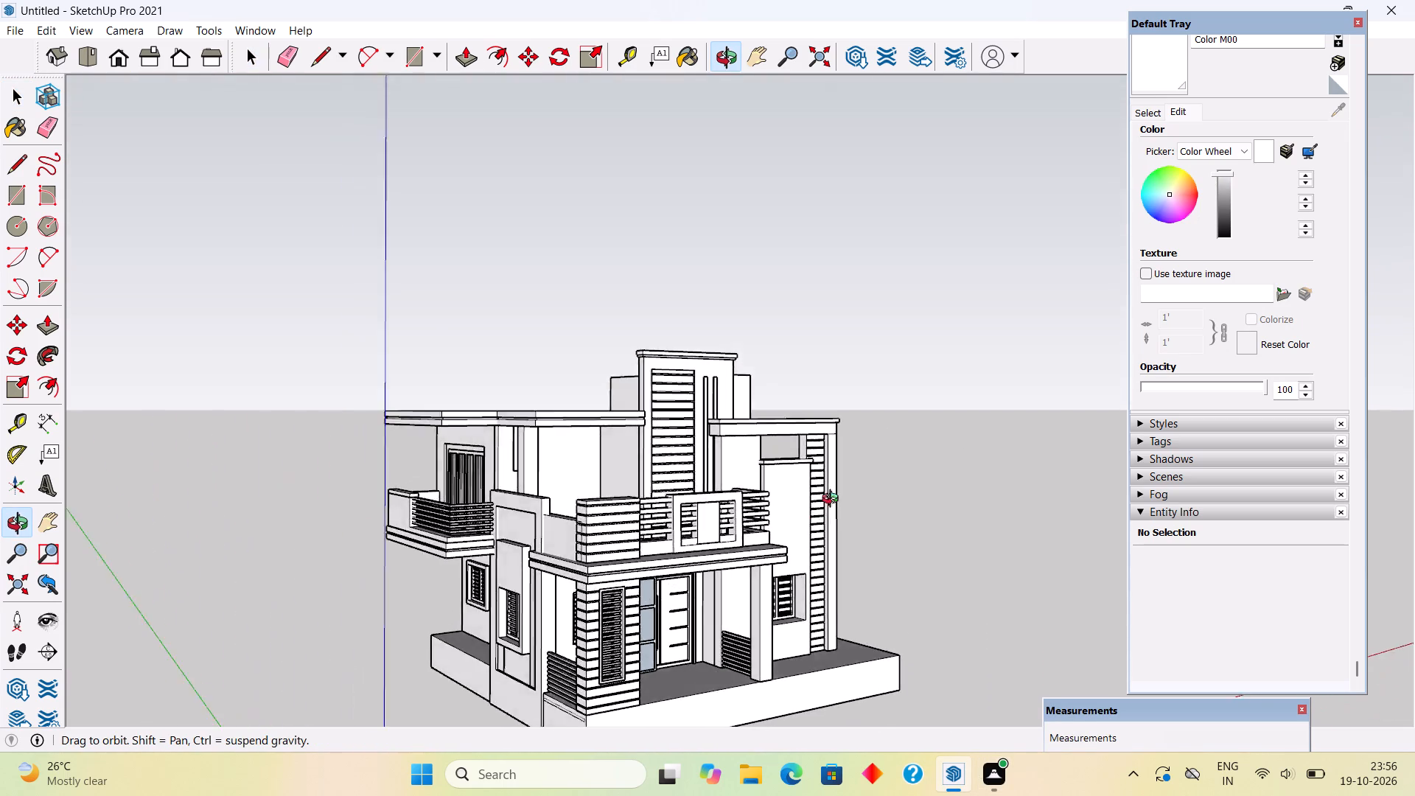
{"action": "middle_click_drag", "start_coordinate": [834, 500], "coordinate": [643, 658]}
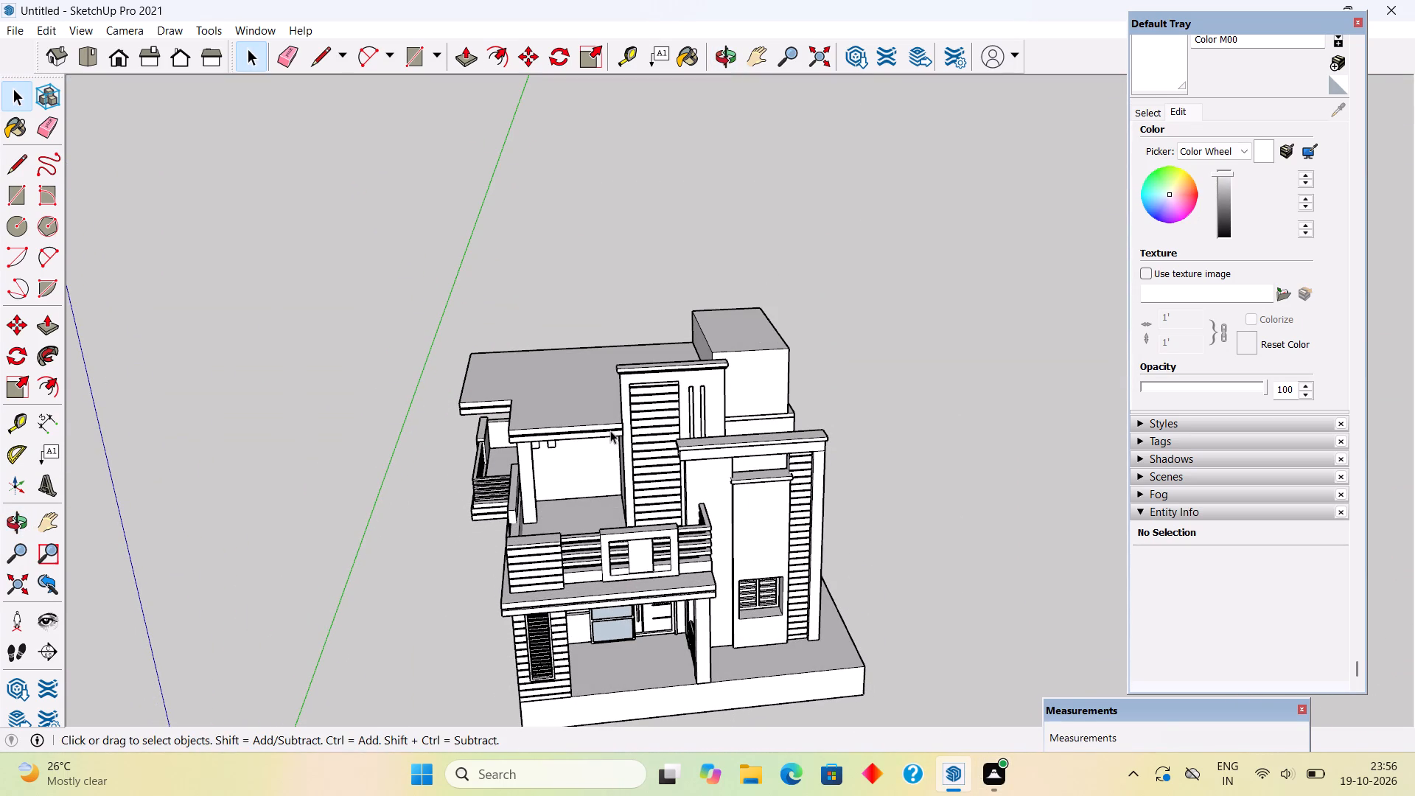
{"action": "middle_click_drag", "start_coordinate": [461, 417], "coordinate": [831, 337]}
{"action": "scroll", "coordinate": [543, 562], "scroll_direction": "up", "scroll_amount": 1}
{"action": "middle_click_drag", "start_coordinate": [542, 562], "coordinate": [738, 477]}
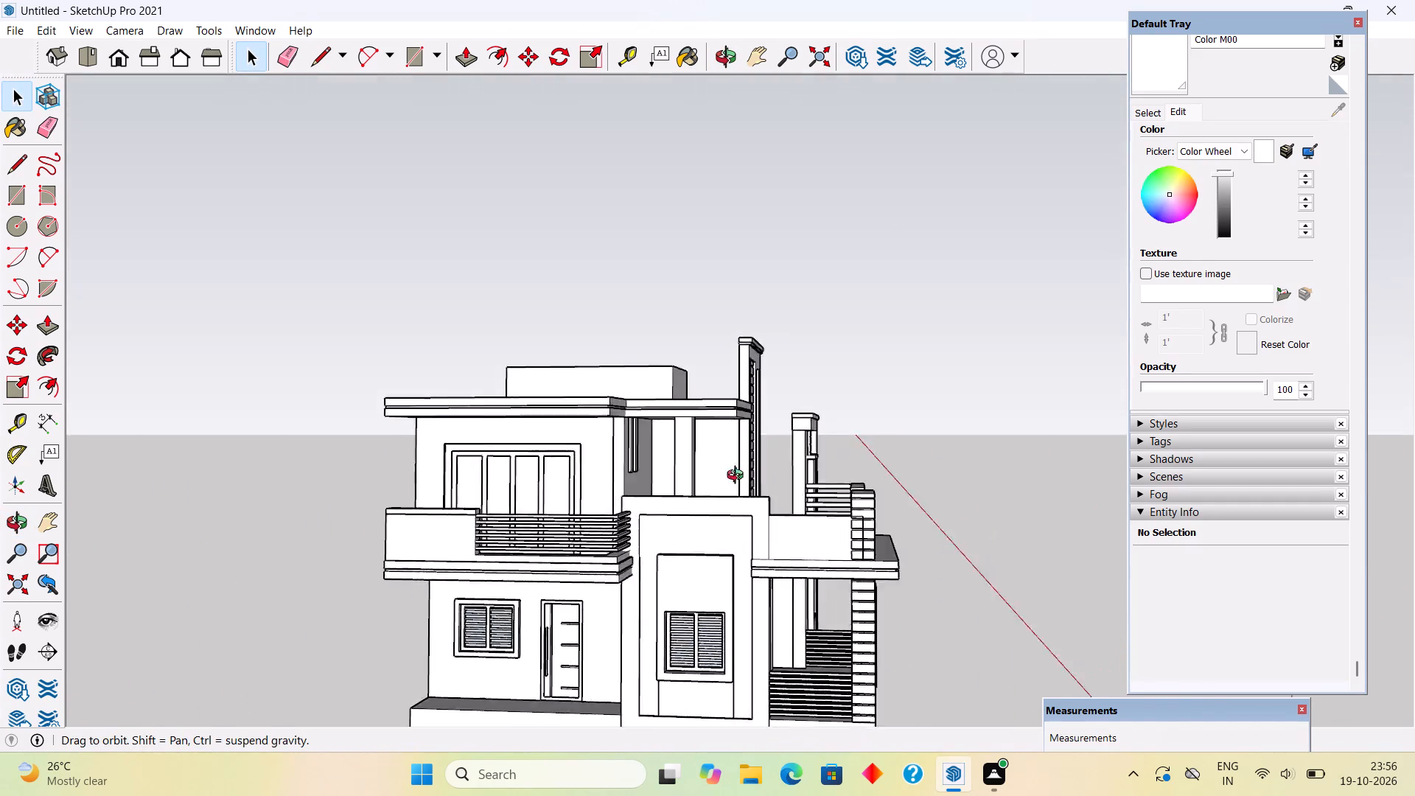
{"action": "middle_click_drag", "start_coordinate": [738, 477], "coordinate": [912, 472]}
Draw a horizontal rectangle about 7 5/8" by 3' 9" on the solid front parapet of the upper balcony.
{"action": "scroll", "coordinate": [510, 571], "scroll_direction": "up", "scroll_amount": 5}
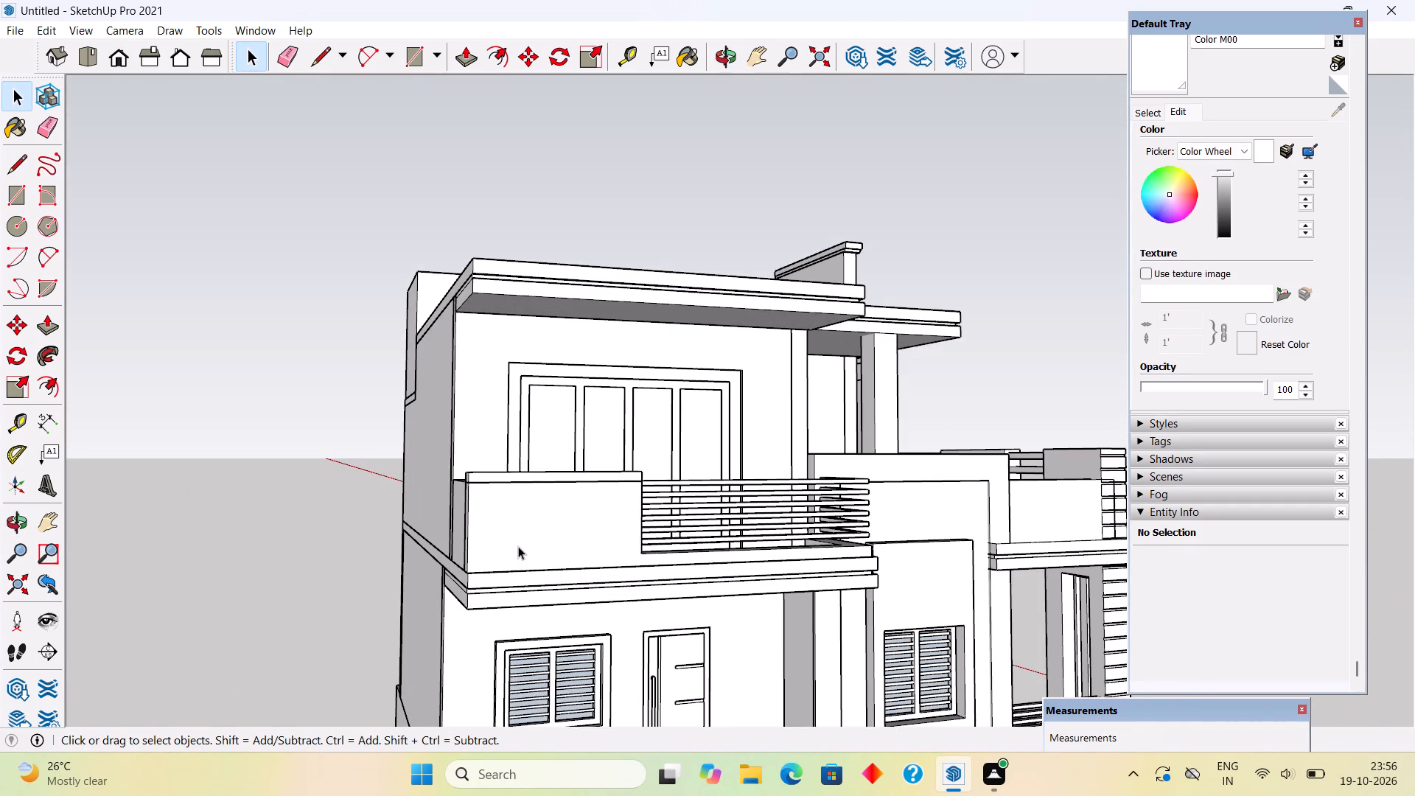
{"action": "scroll", "coordinate": [518, 545], "scroll_direction": "up", "scroll_amount": 3}
{"action": "key", "text": "r"}
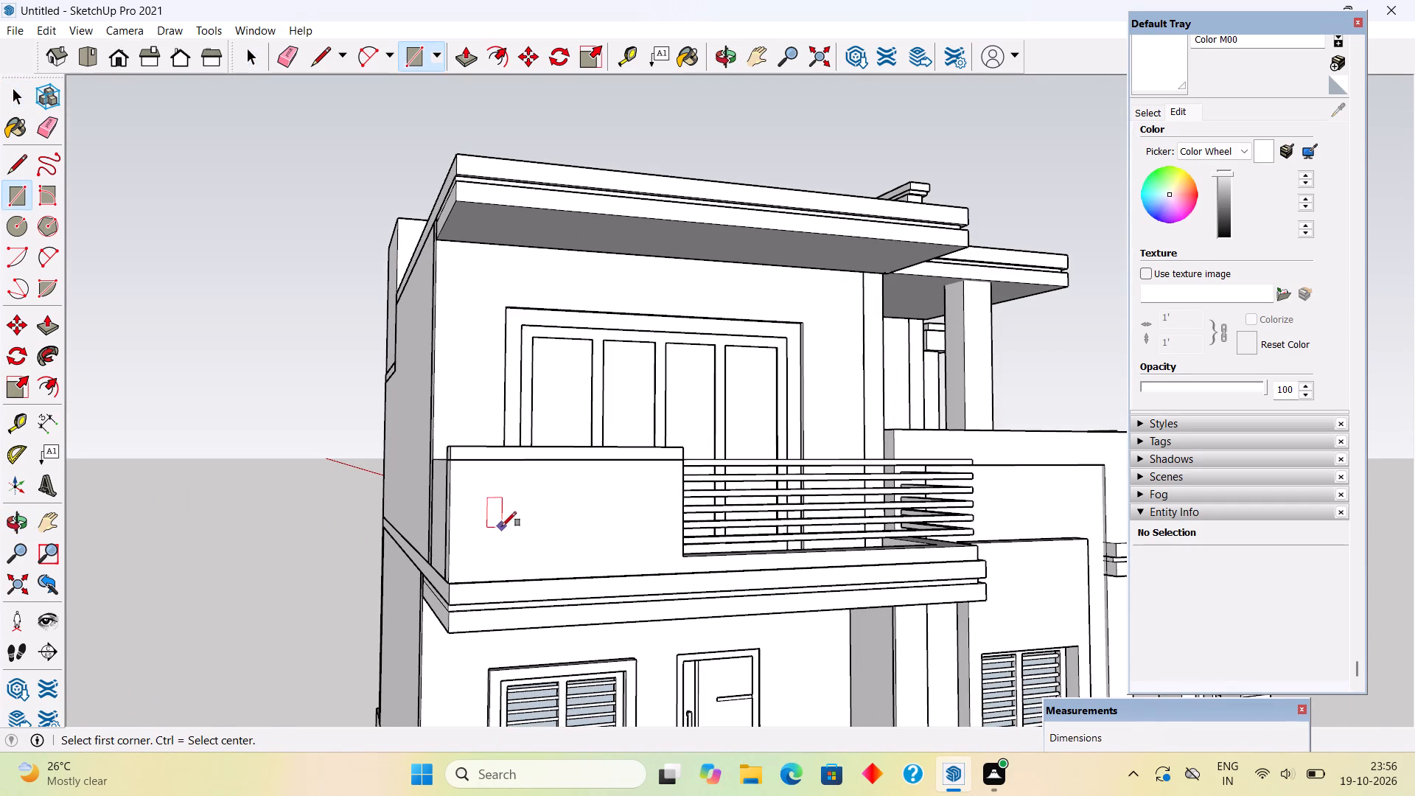
{"action": "left_click", "coordinate": [498, 503]}
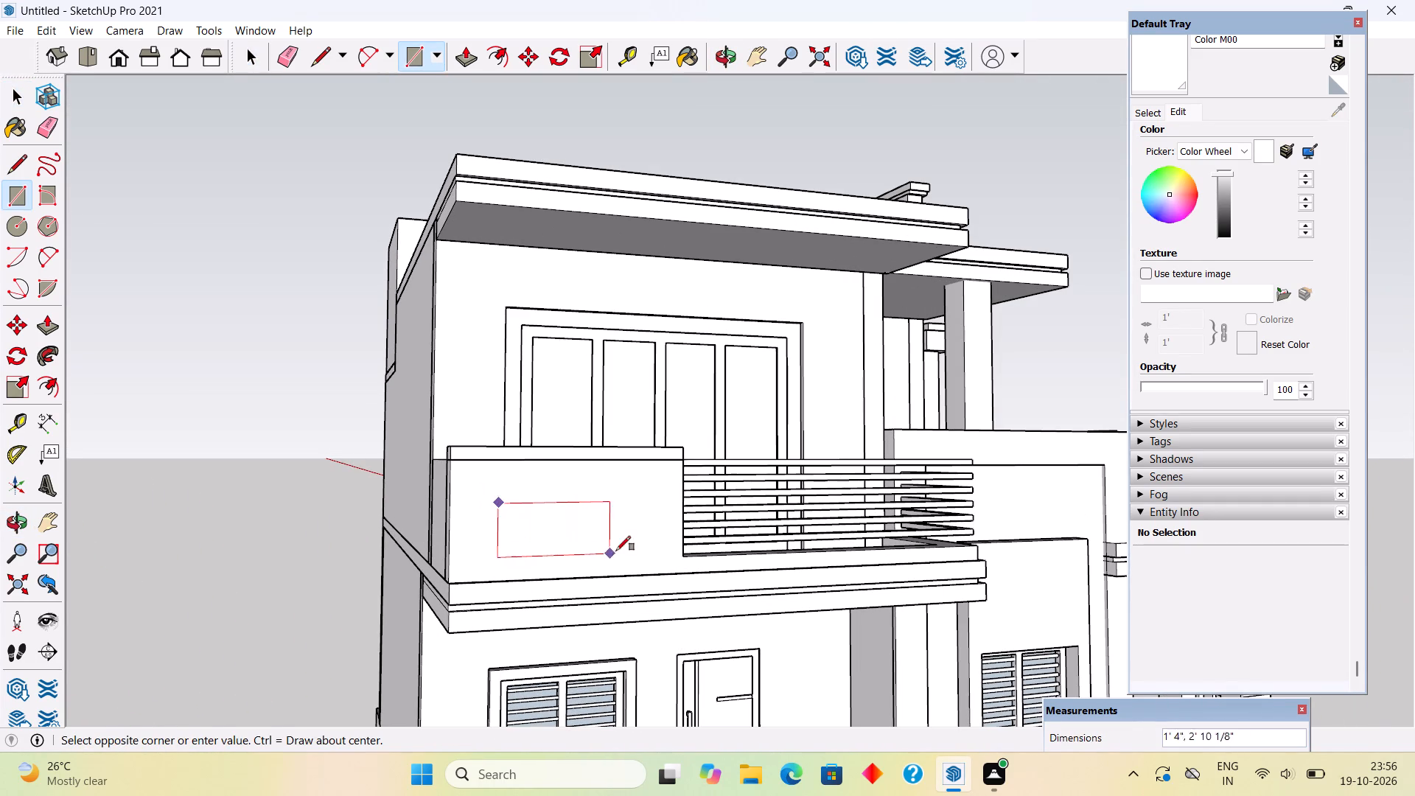
{"action": "left_click", "coordinate": [643, 526]}
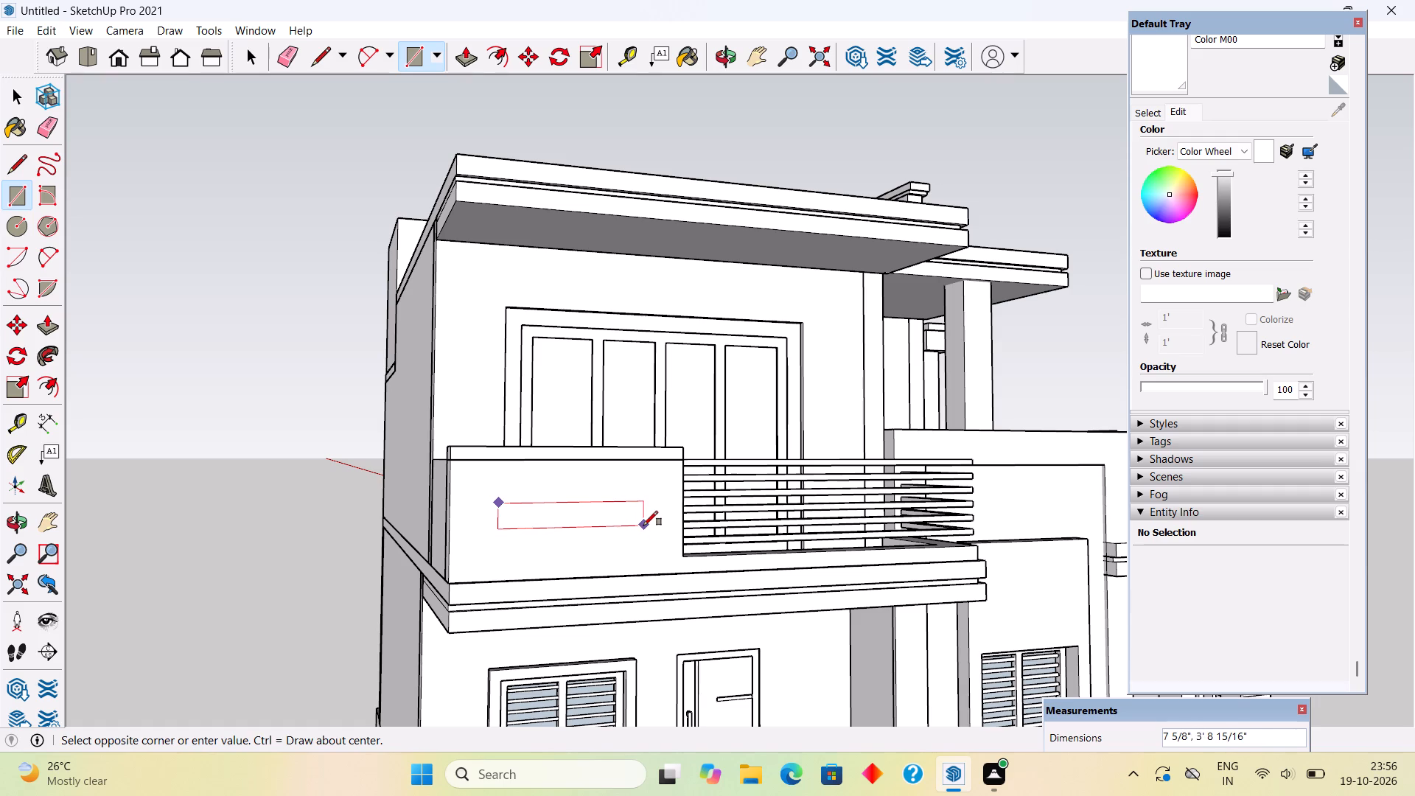
Extrude the horizontal rectangle on the balcony parapet outward by 2".
{"action": "key", "text": "p"}
{"action": "left_click", "coordinate": [601, 513]}
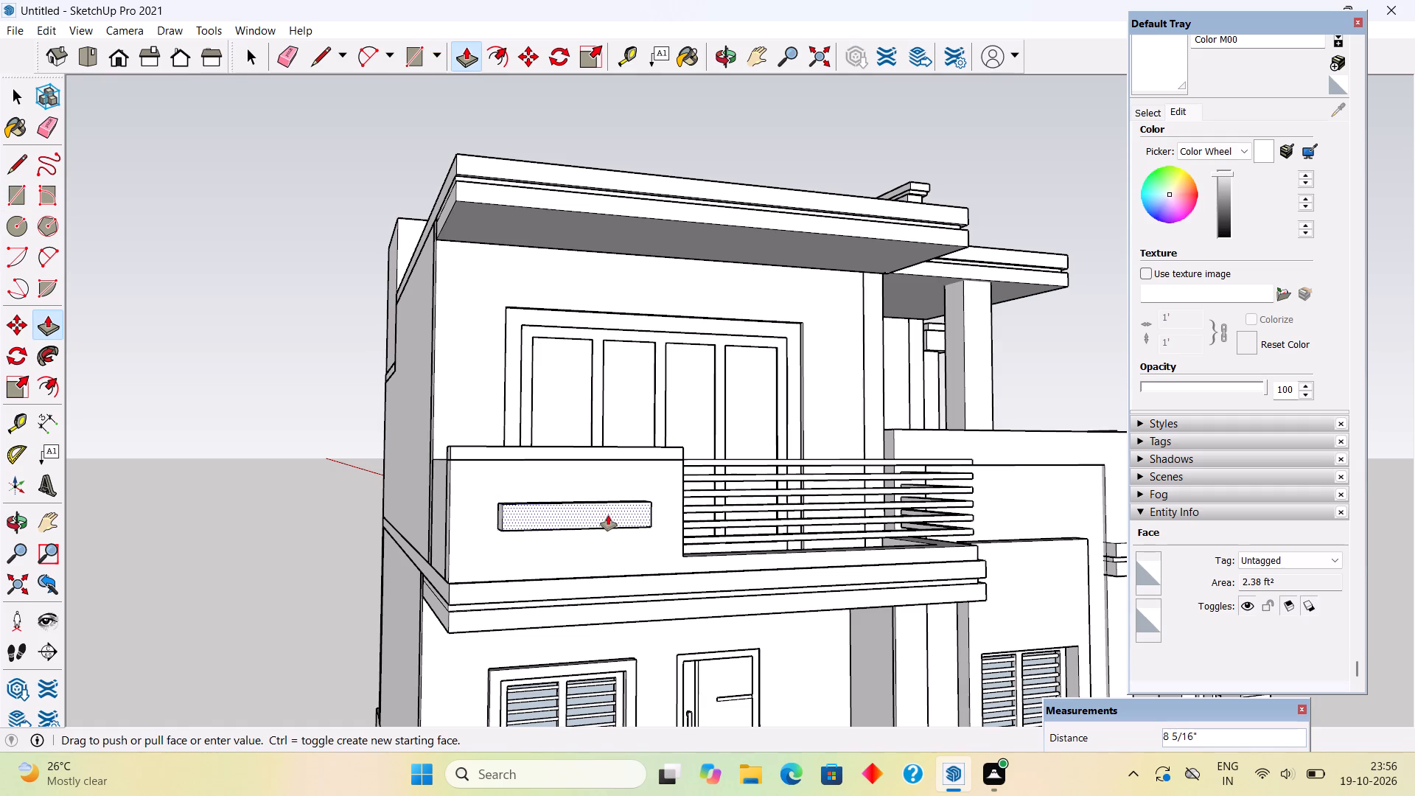
{"action": "type", "text": "2\""}
{"action": "key", "text": "Return"}
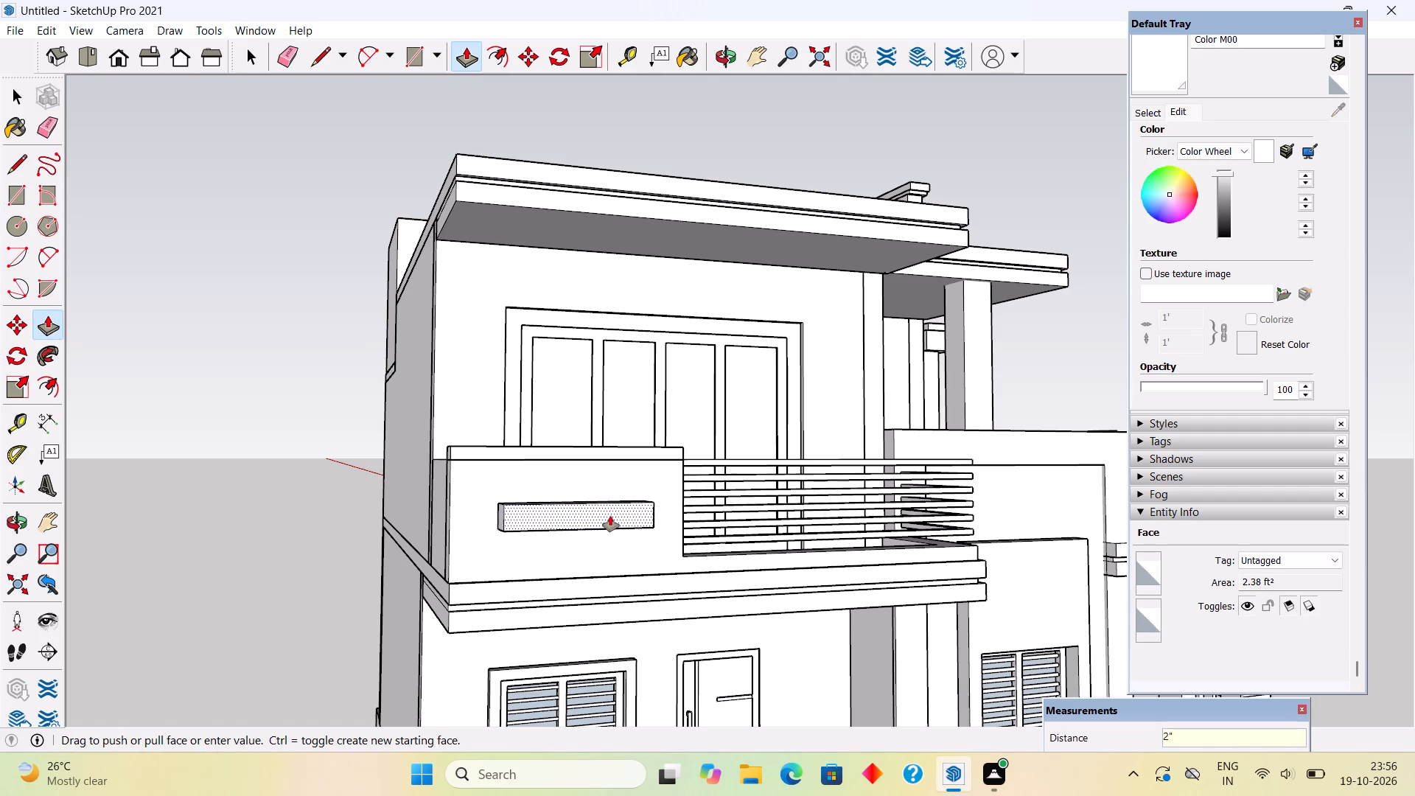
Make the raised horizontal bar on the balcony parapet a group.
{"action": "key", "text": "space"}
{"action": "triple_click", "coordinate": [610, 516]}
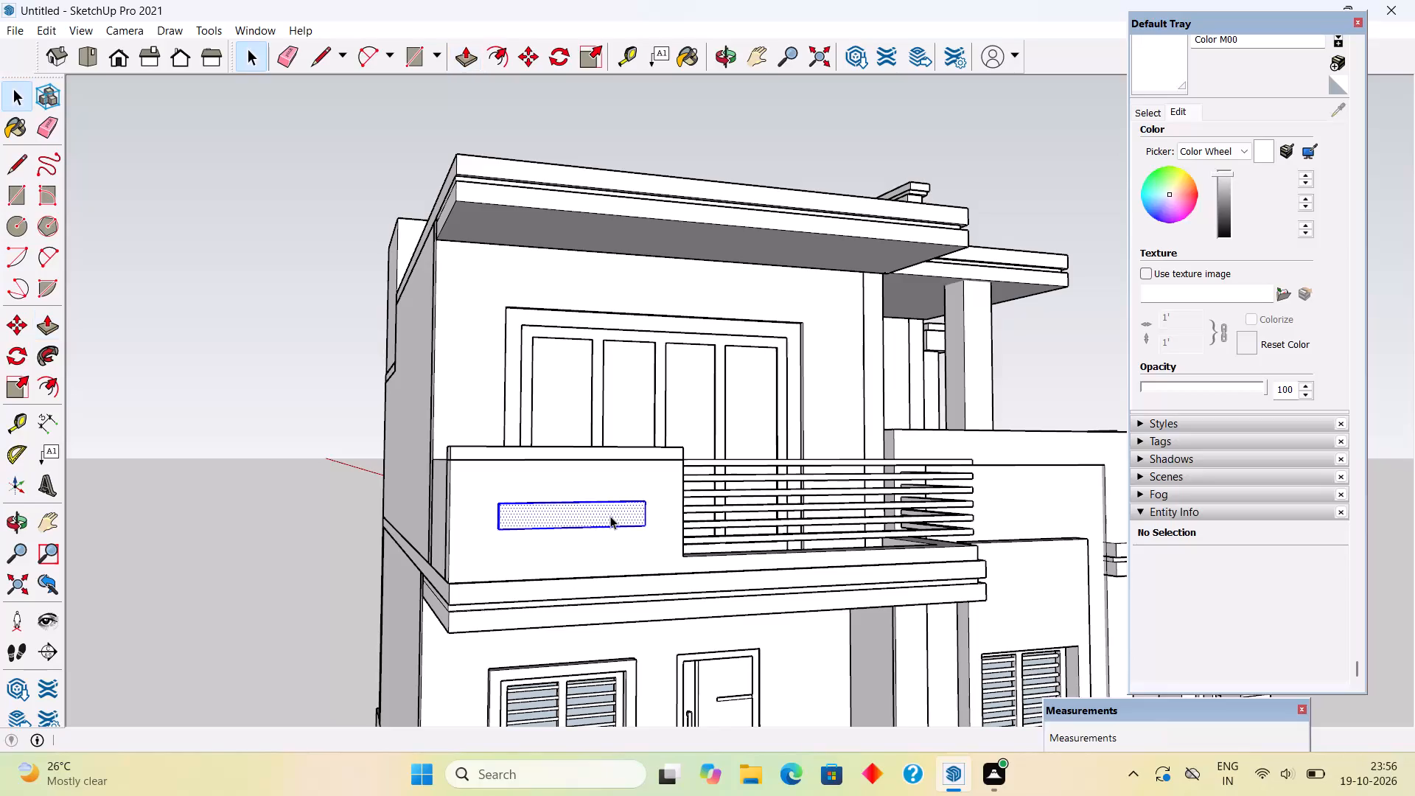
{"action": "left_click", "coordinate": [610, 516]}
{"action": "right_click", "coordinate": [610, 516]}
{"action": "left_click", "coordinate": [663, 396]}
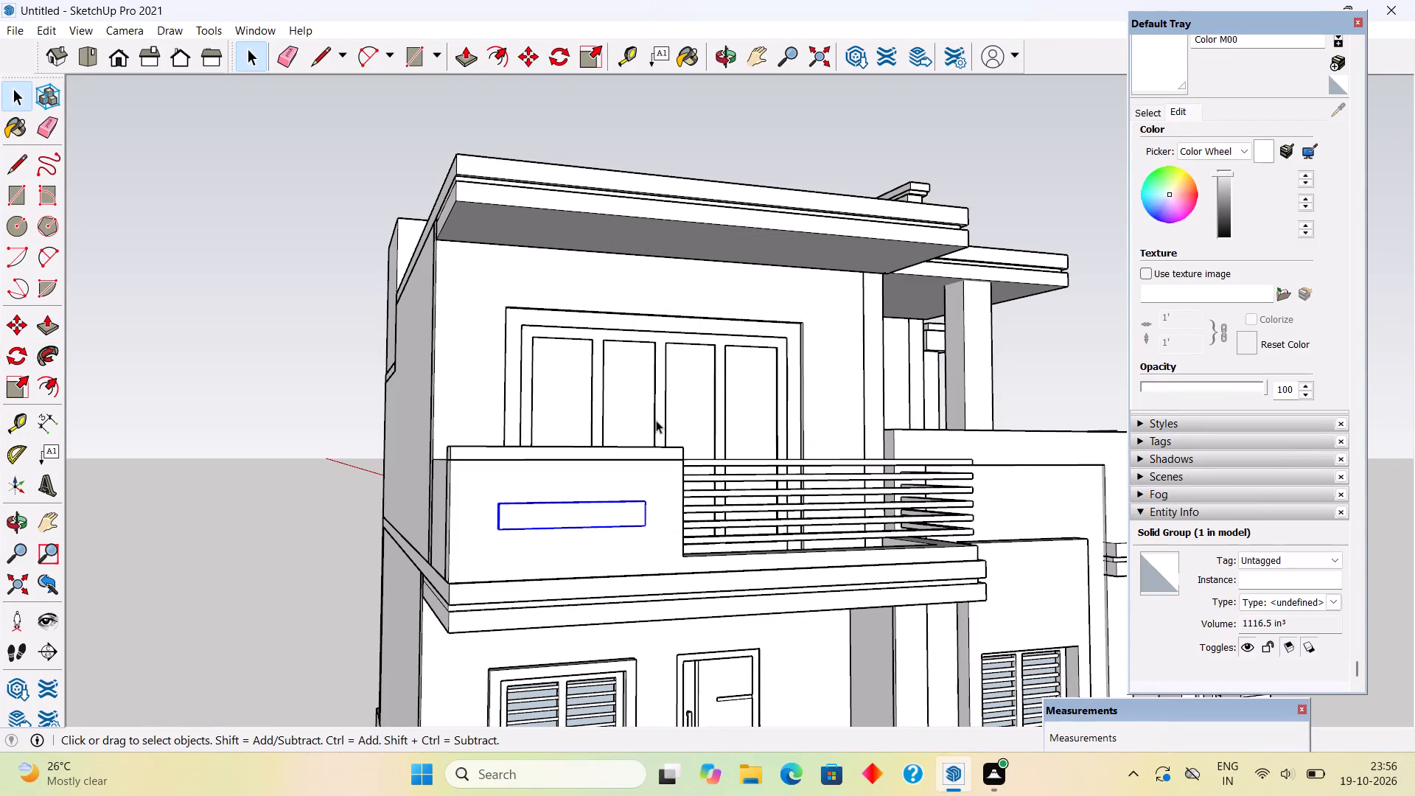
Inside the balcony parapet group, draw a vertical line about 5 3/16" long from the solid panel's lower inner corner to the bottom edge.
{"action": "middle_click_drag", "start_coordinate": [642, 502], "coordinate": [442, 583]}
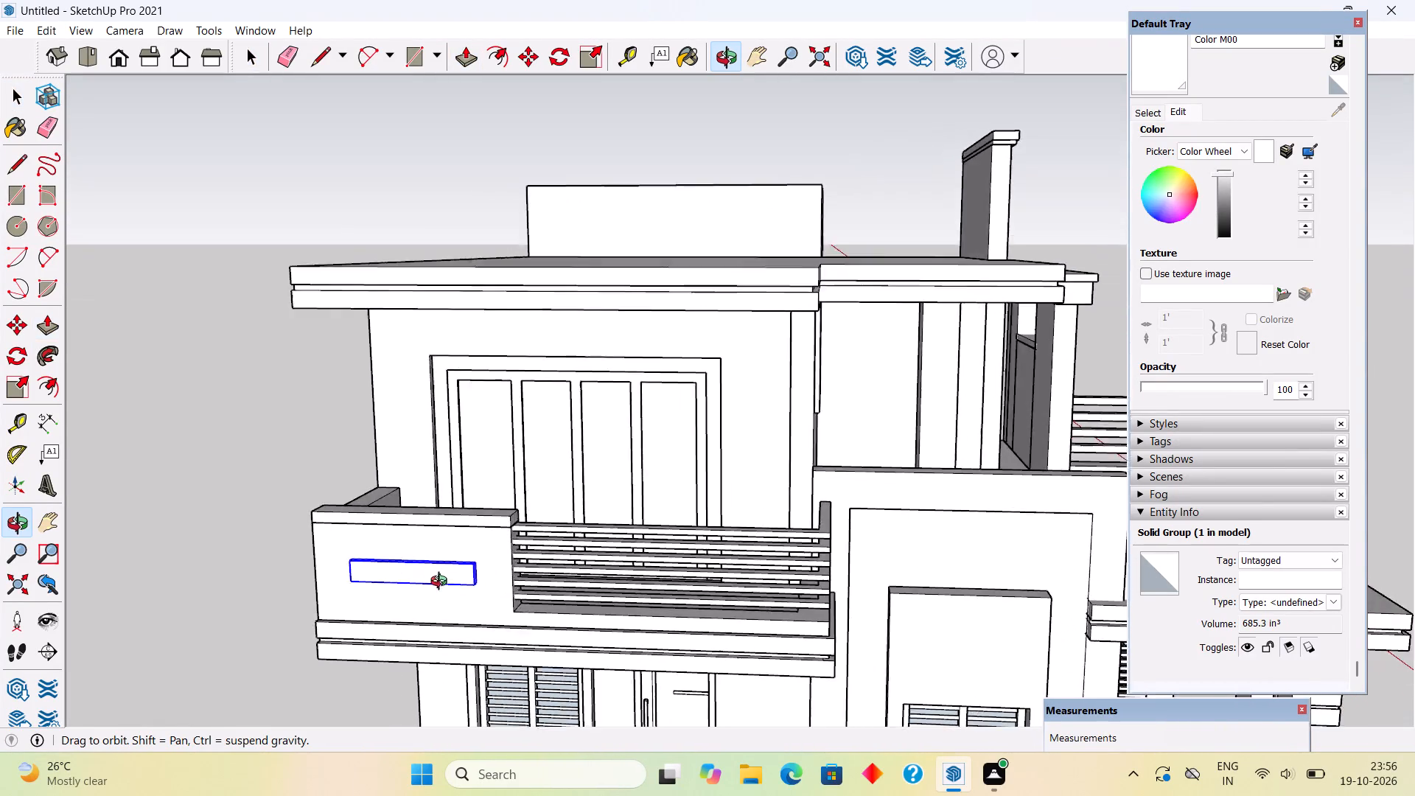
{"action": "middle_click_drag", "start_coordinate": [442, 583], "coordinate": [500, 523]}
{"action": "scroll", "coordinate": [534, 543], "scroll_direction": "up", "scroll_amount": 4}
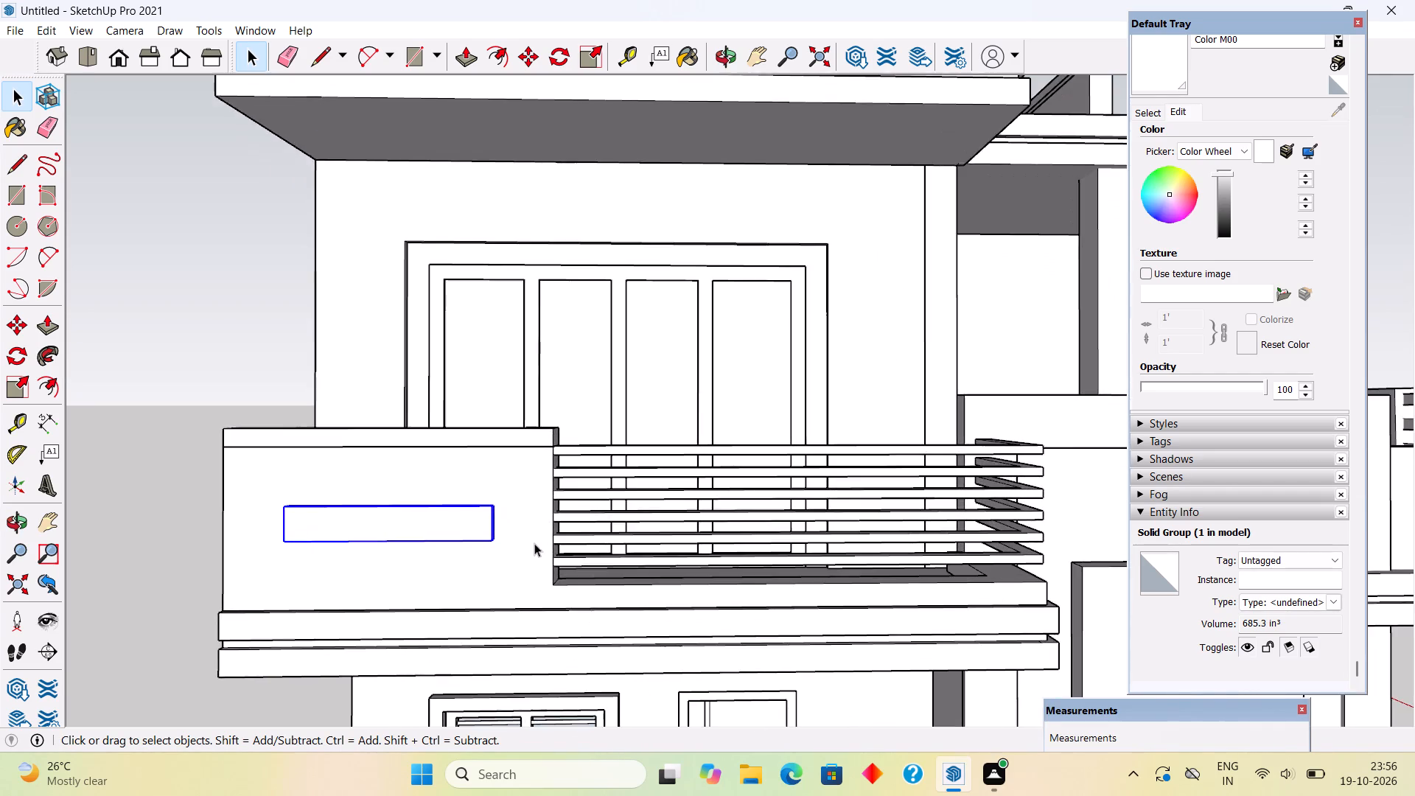
{"action": "scroll", "coordinate": [555, 582], "scroll_direction": "up", "scroll_amount": 4}
{"action": "key", "text": "l"}
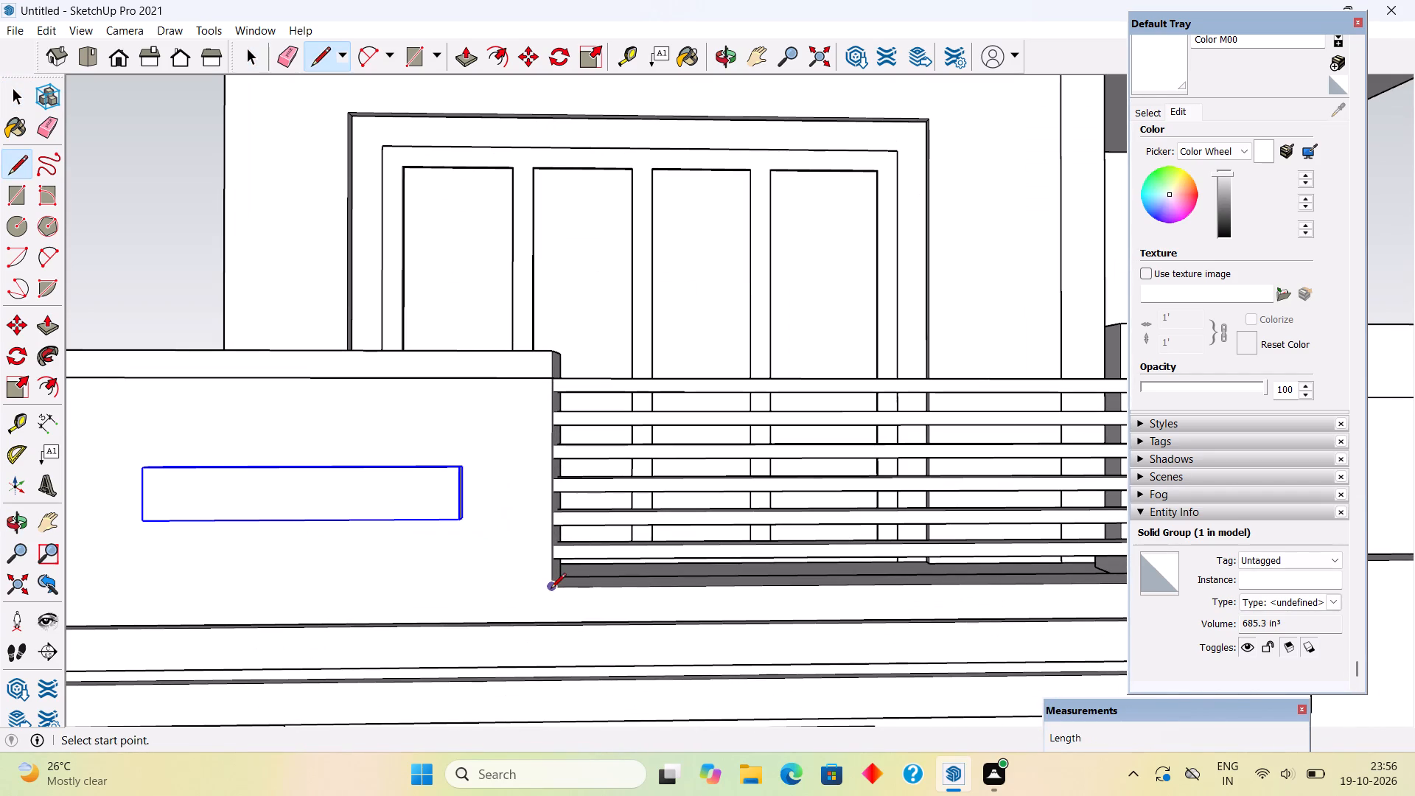
{"action": "left_click", "coordinate": [551, 590]}
{"action": "key", "text": "space"}
{"action": "triple_click", "coordinate": [549, 612]}
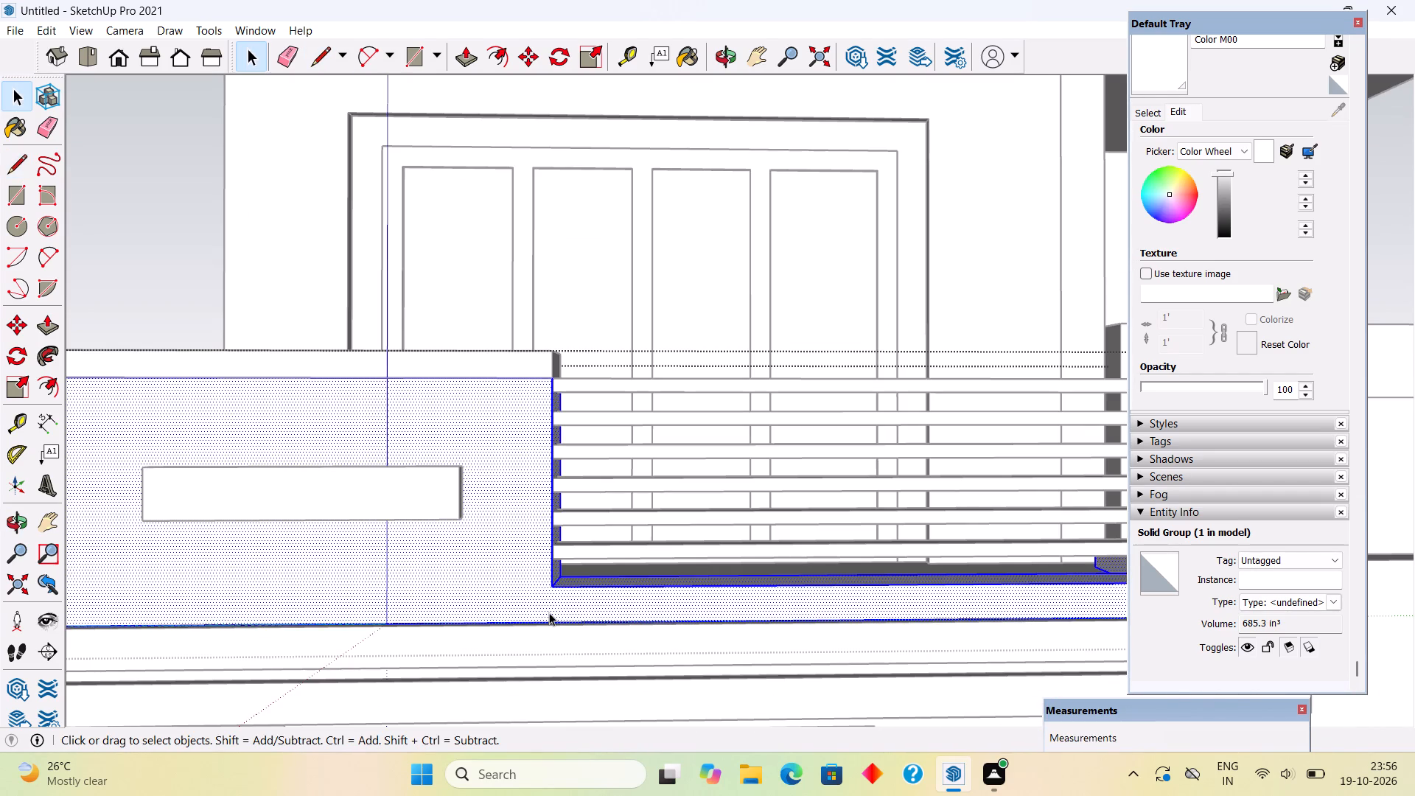
{"action": "key", "text": "l"}
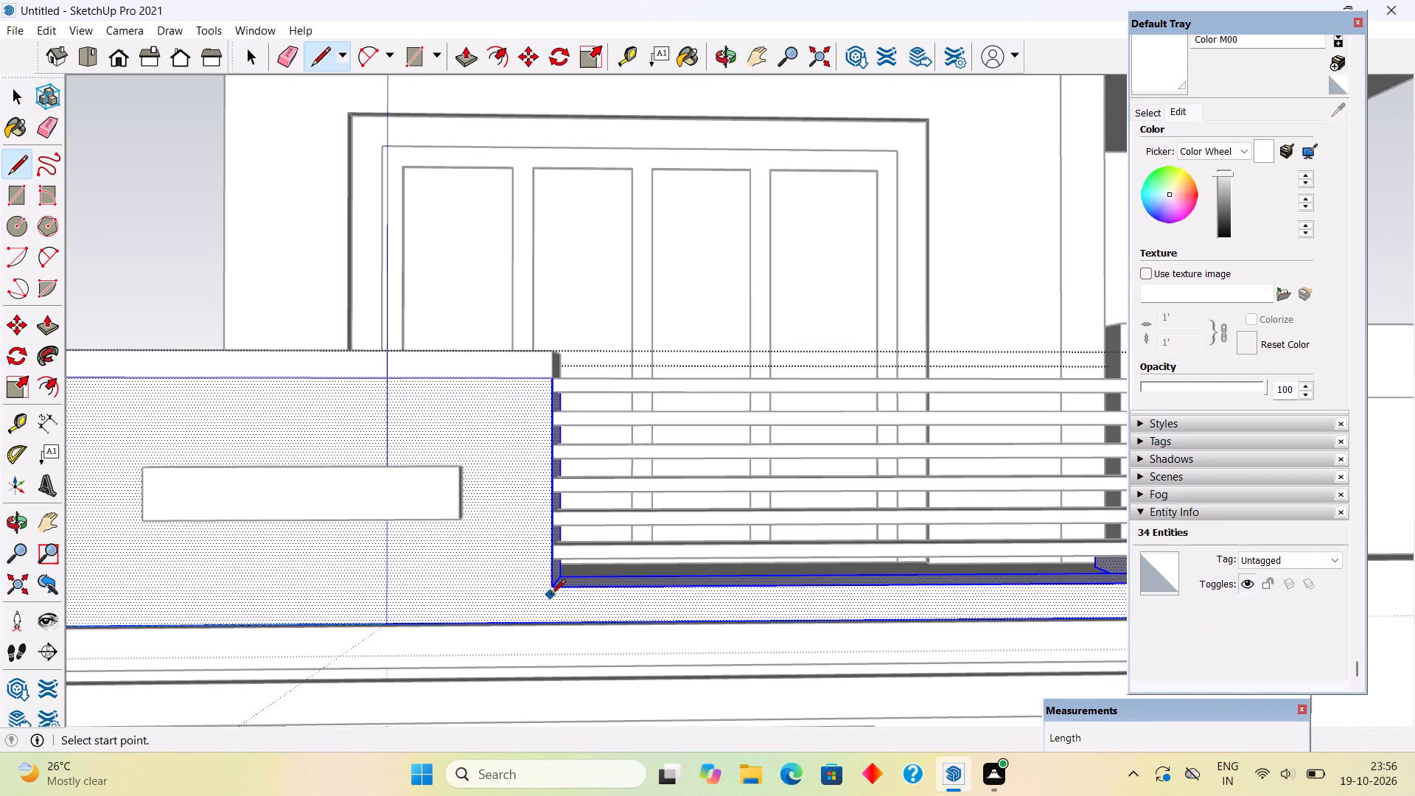
{"action": "left_click", "coordinate": [548, 591]}
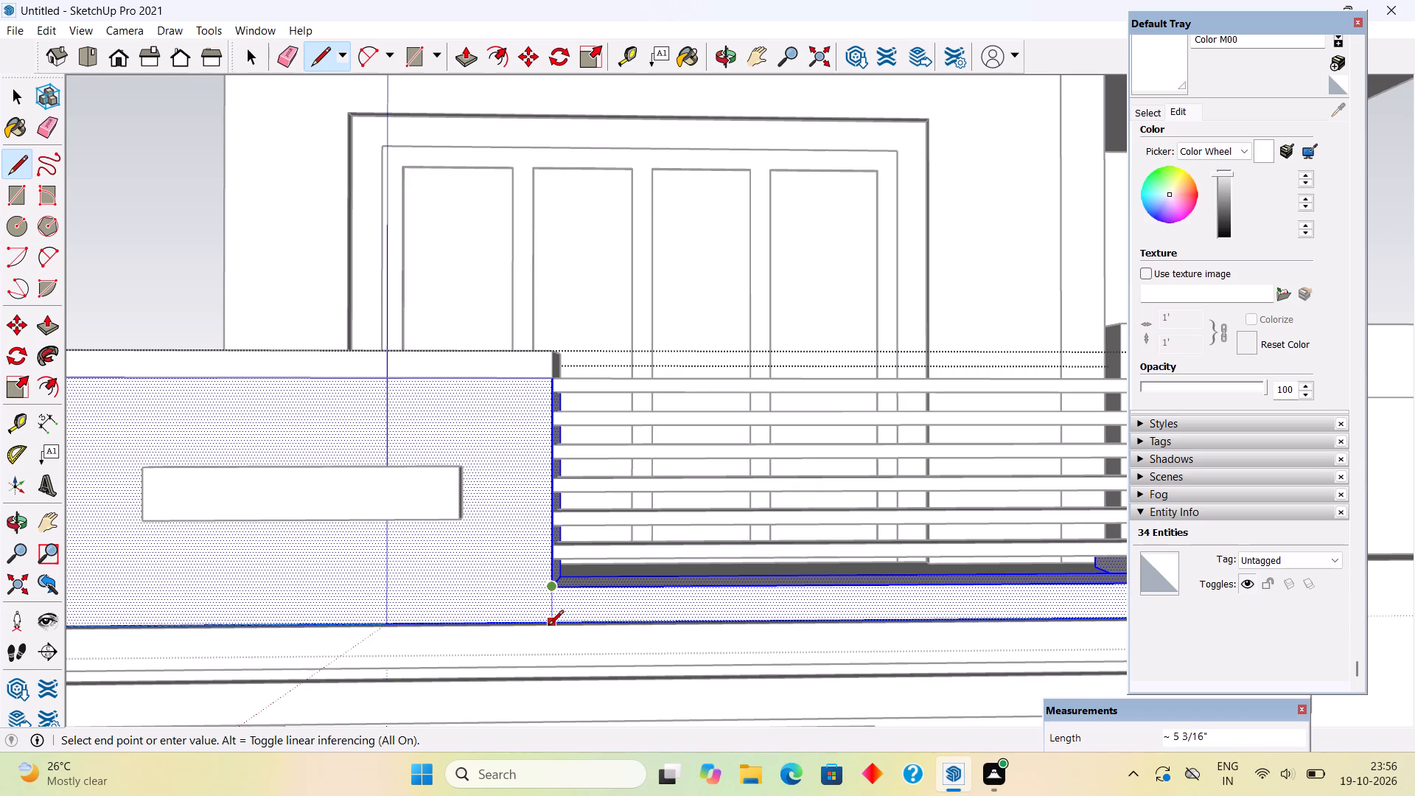
{"action": "left_click", "coordinate": [548, 626]}
Push/pull the low curb face beneath the balcony railing by 1", and leave the parapet group.
{"action": "key", "text": "p"}
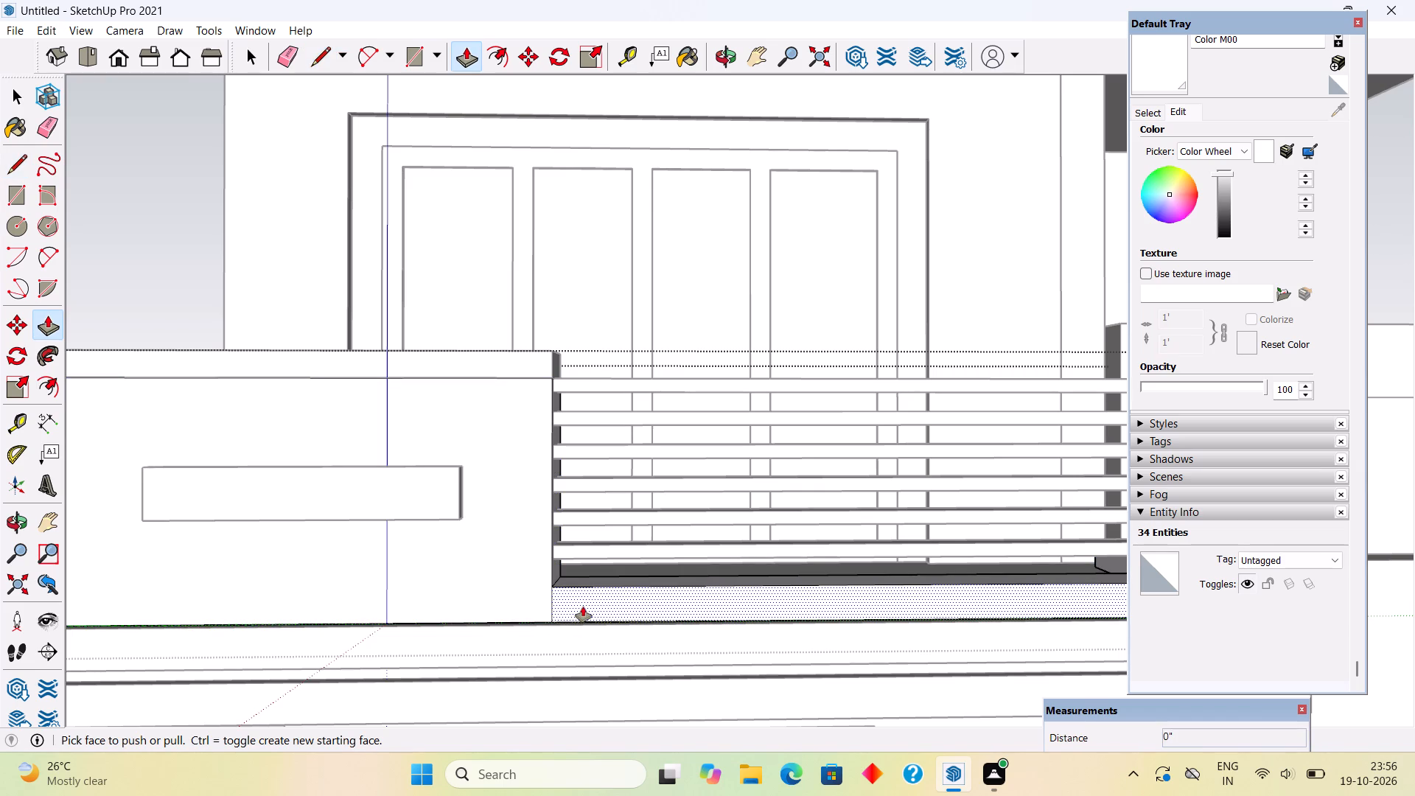
{"action": "left_click", "coordinate": [583, 607]}
{"action": "type", "text": "1\""}
{"action": "key", "text": "Return"}
{"action": "key", "text": "space"}
{"action": "scroll", "coordinate": [559, 678], "scroll_direction": "down", "scroll_amount": 8}
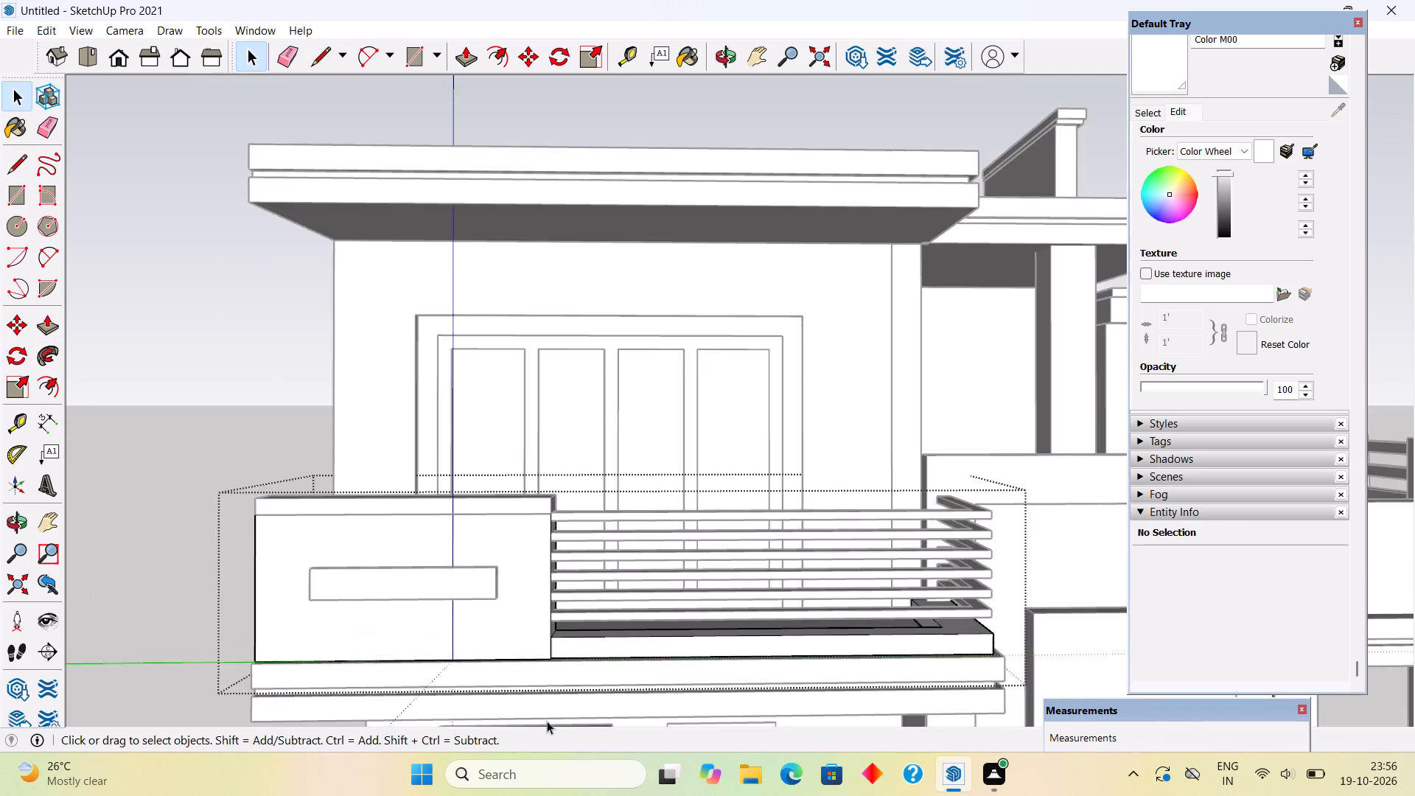
{"action": "scroll", "coordinate": [547, 721], "scroll_direction": "down", "scroll_amount": 2}
{"action": "left_click", "coordinate": [568, 243]}
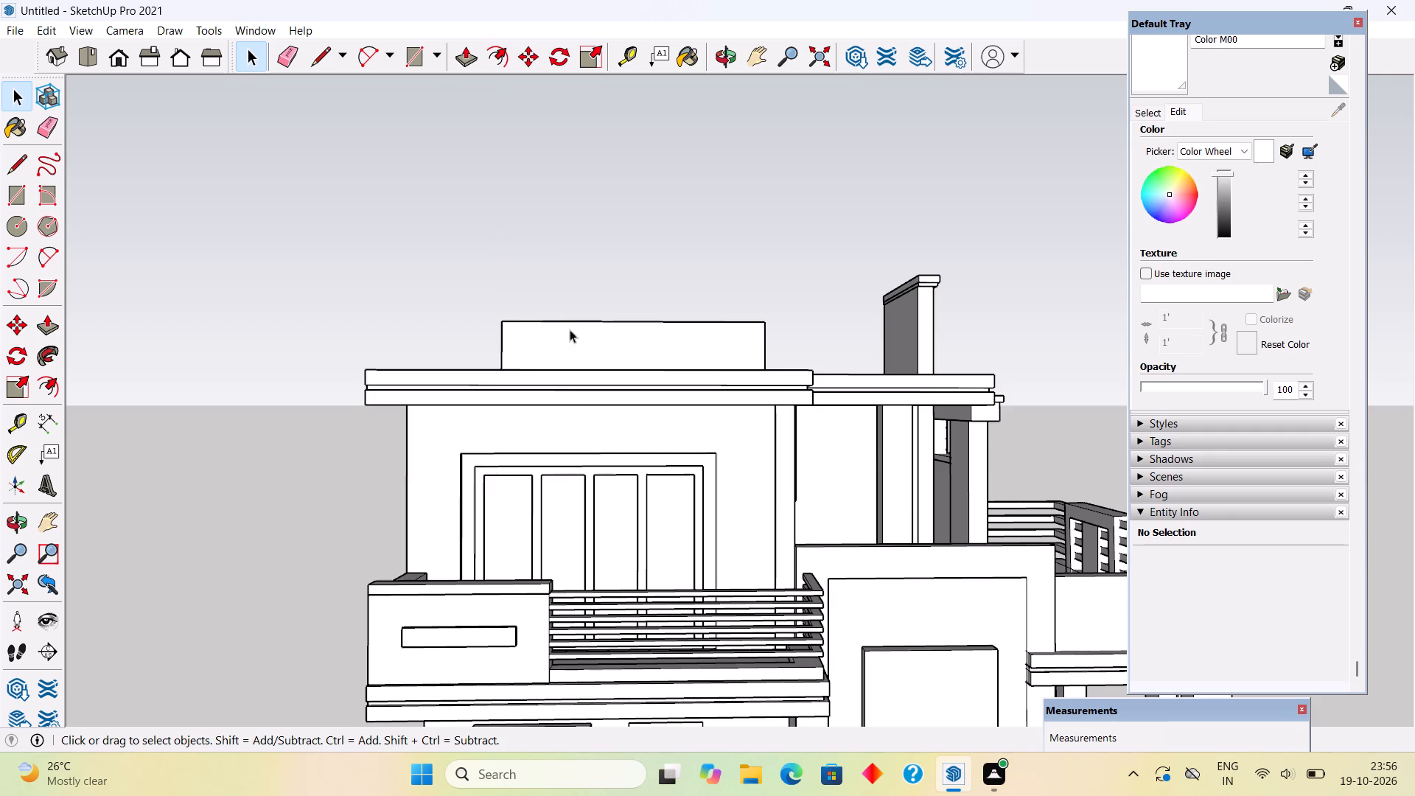
Copy the front balcony's parapet walls, raised bar, curb and railing bars straight up 10' 6" onto the roof slab's front corner.
{"action": "scroll", "coordinate": [561, 439], "scroll_direction": "down", "scroll_amount": 3}
{"action": "middle_click_drag", "start_coordinate": [531, 579], "coordinate": [871, 585]}
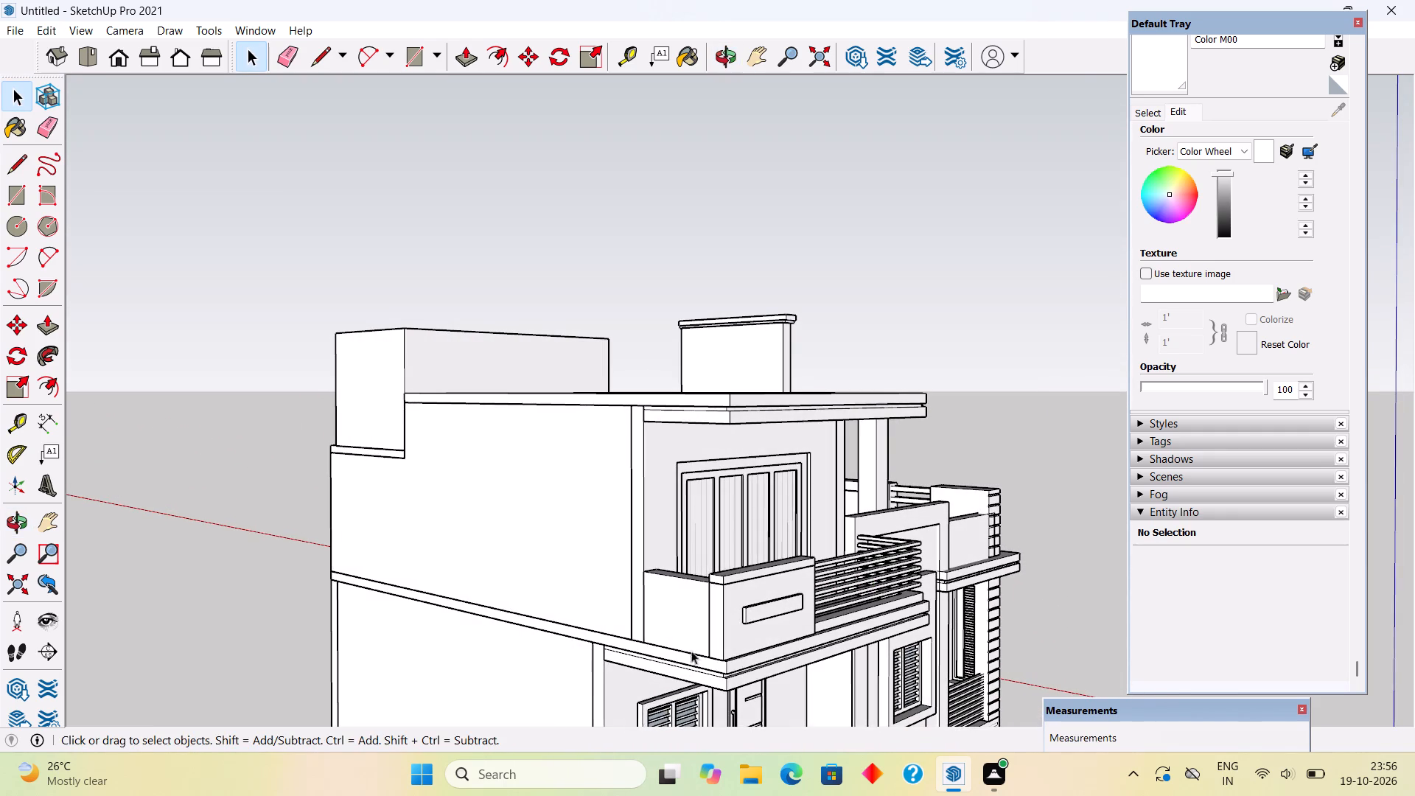
{"action": "left_click", "coordinate": [690, 643]}
{"action": "left_click", "coordinate": [724, 627], "text": "ctrl"}
{"action": "scroll", "coordinate": [738, 576], "scroll_direction": "up", "scroll_amount": 4, "text": "ctrl"}
{"action": "left_click", "coordinate": [741, 573], "text": "ctrl"}
{"action": "left_click", "coordinate": [760, 635], "text": "ctrl"}
{"action": "scroll", "coordinate": [761, 635], "scroll_direction": "up", "scroll_amount": 4, "text": "ctrl"}
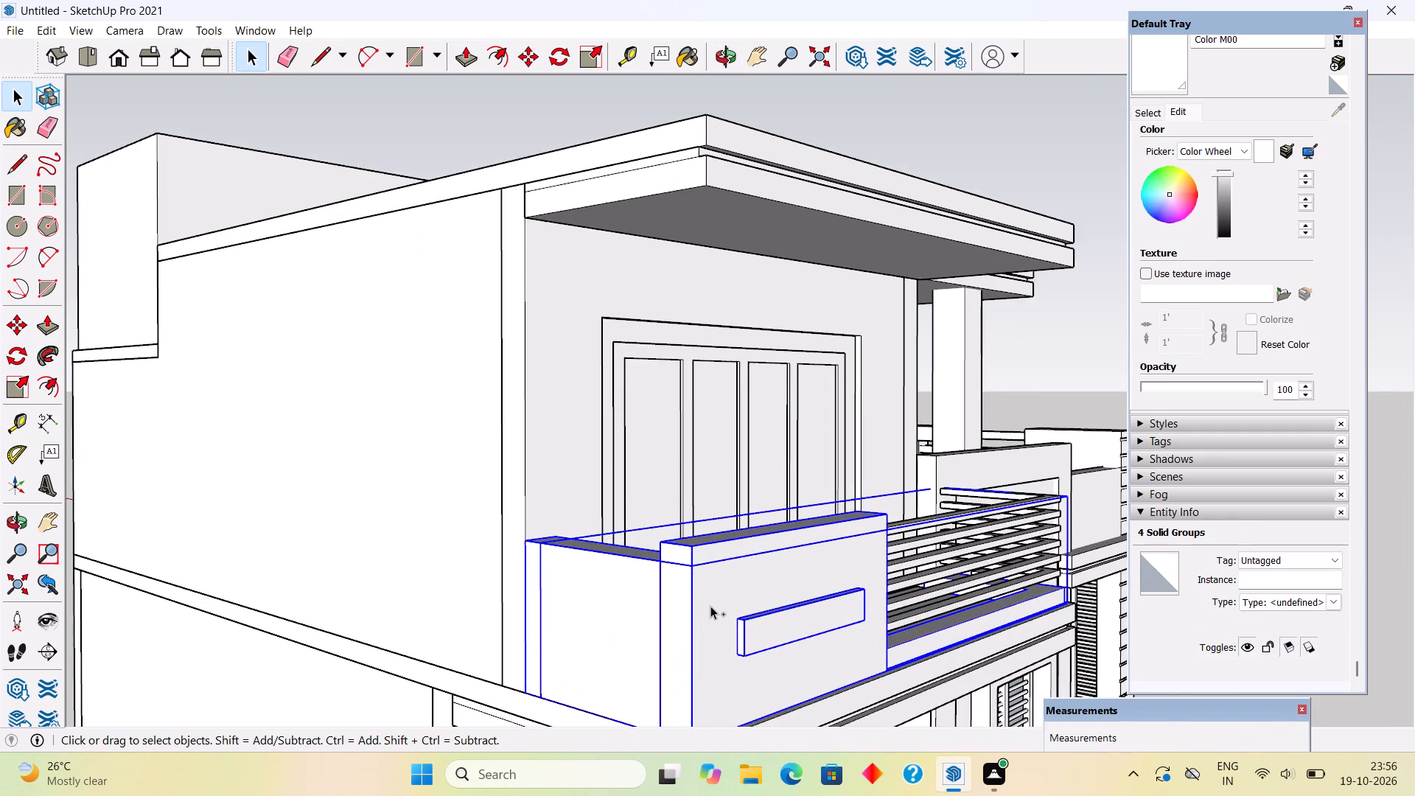
{"action": "scroll", "coordinate": [710, 606], "scroll_direction": "down", "scroll_amount": 8, "text": "ctrl"}
{"action": "scroll", "coordinate": [823, 631], "scroll_direction": "up", "scroll_amount": 4, "text": "ctrl"}
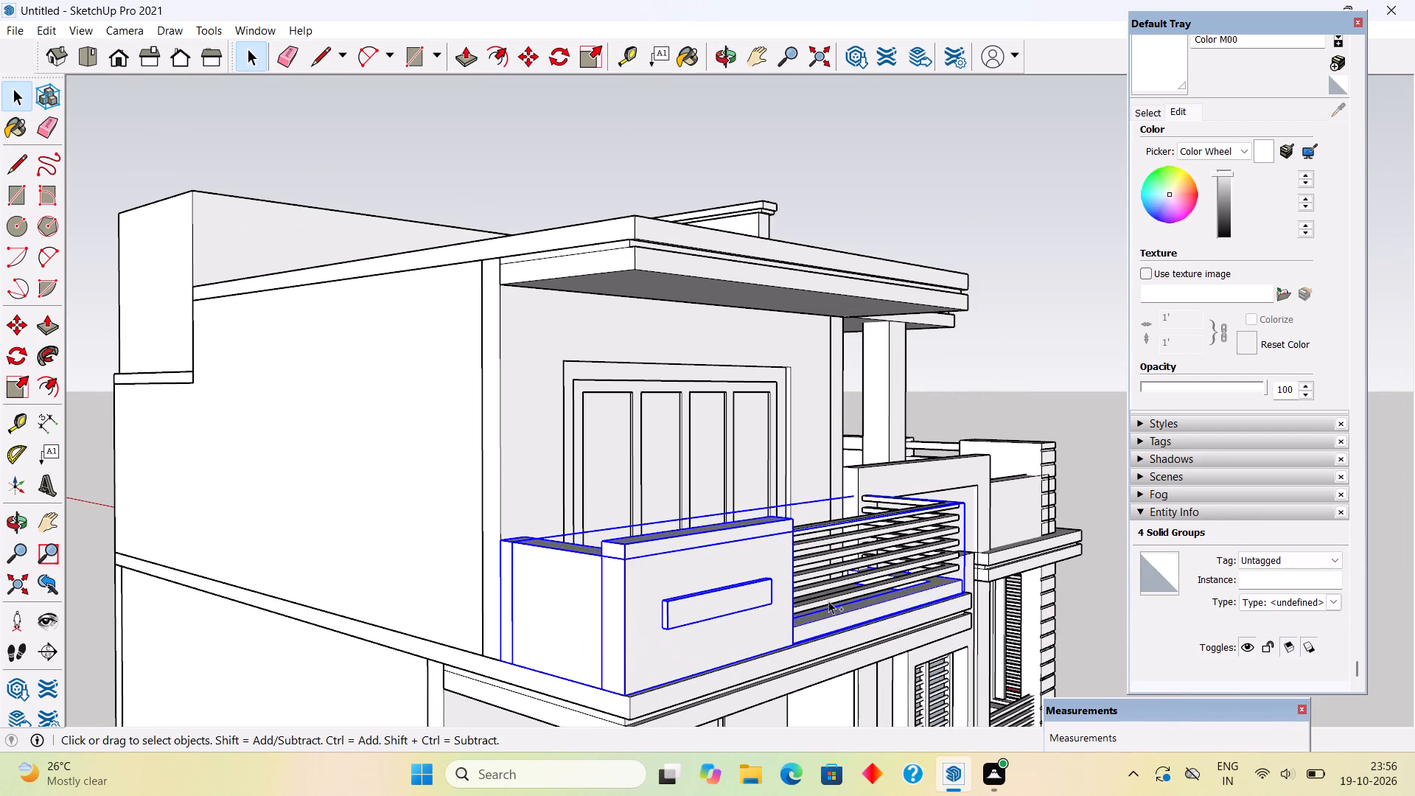
{"action": "left_click", "coordinate": [828, 601], "text": "ctrl"}
{"action": "left_click", "coordinate": [825, 587], "text": "ctrl"}
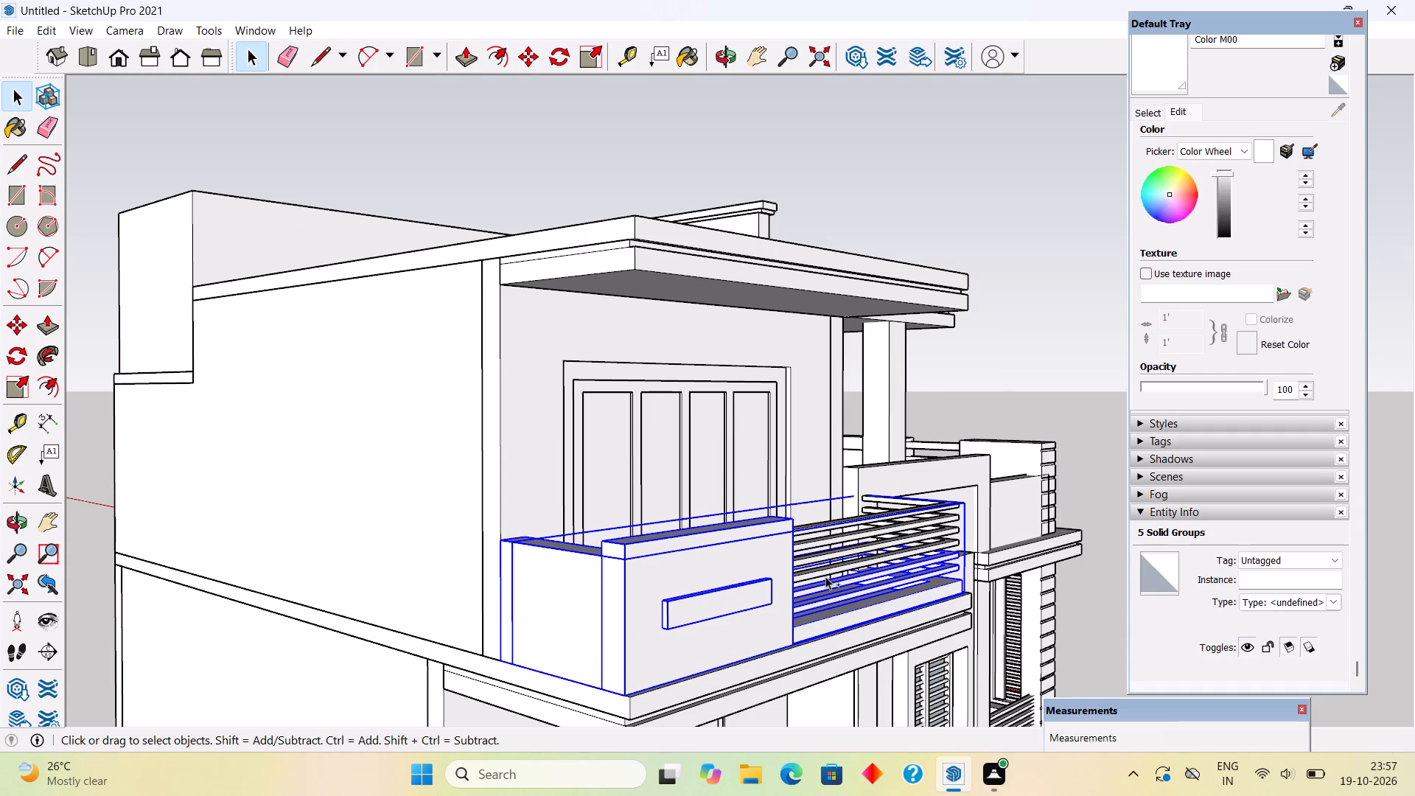
{"action": "left_click", "coordinate": [826, 571], "text": "ctrl"}
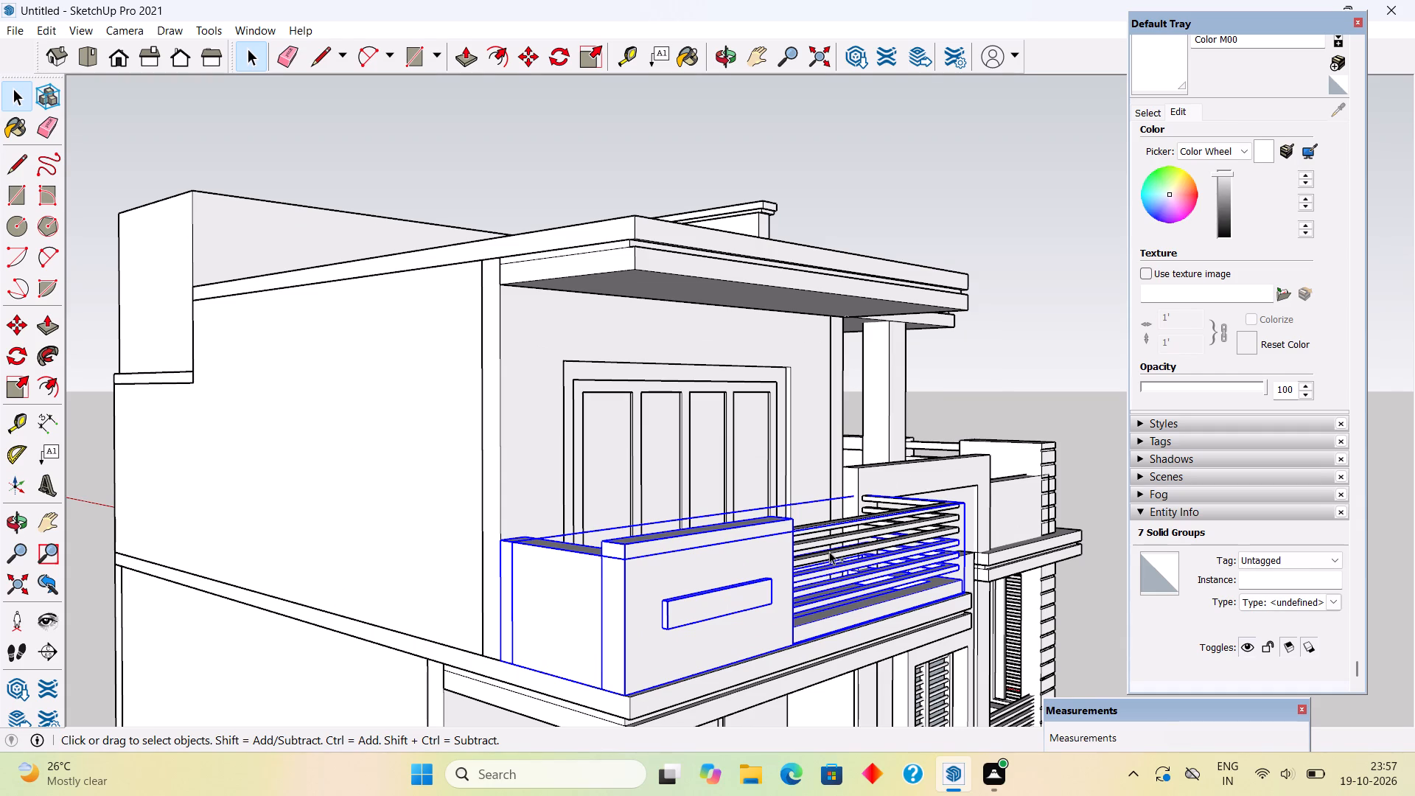
{"action": "left_click", "coordinate": [829, 557], "text": "ctrl"}
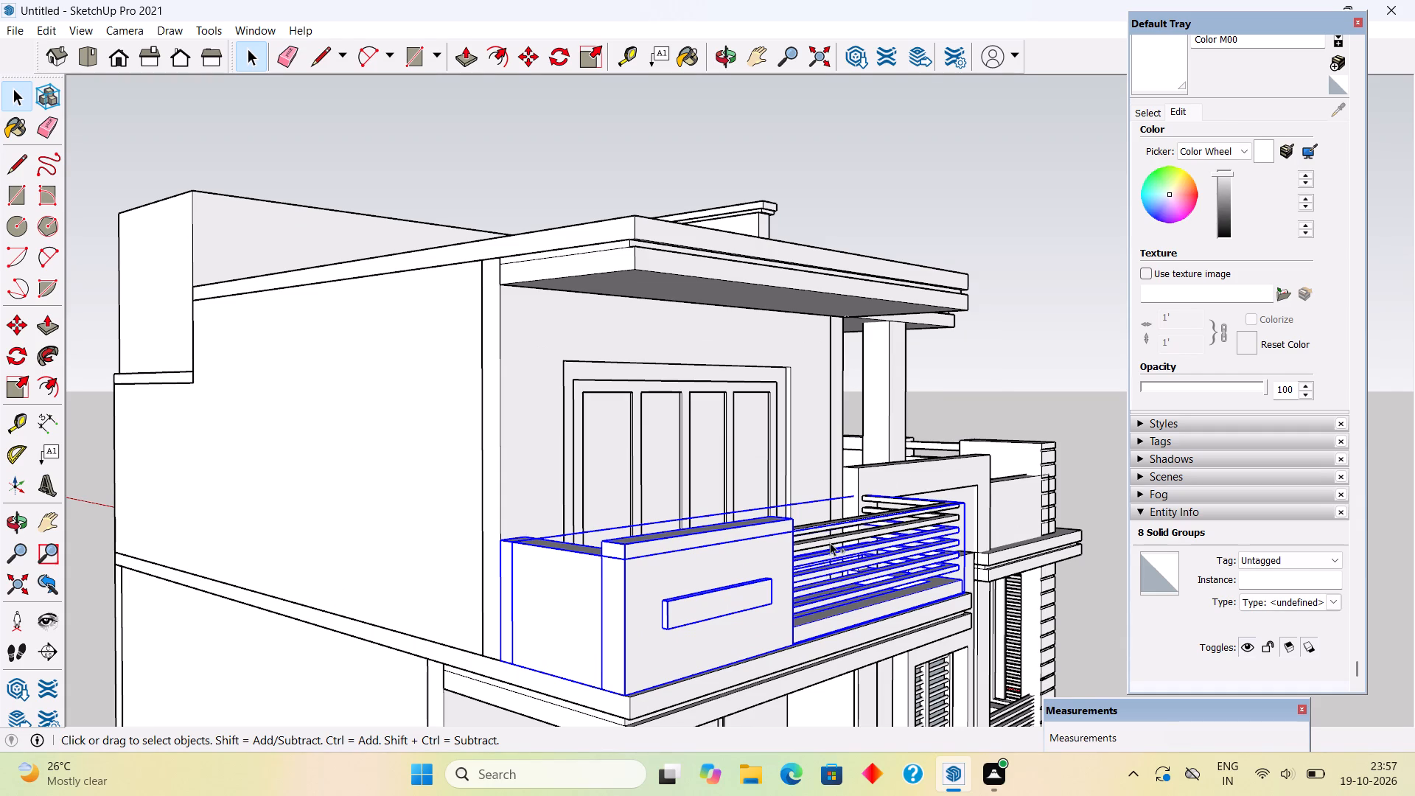
{"action": "left_click", "coordinate": [830, 542], "text": "ctrl"}
{"action": "scroll", "coordinate": [831, 531], "scroll_direction": "up", "scroll_amount": 10, "text": "ctrl"}
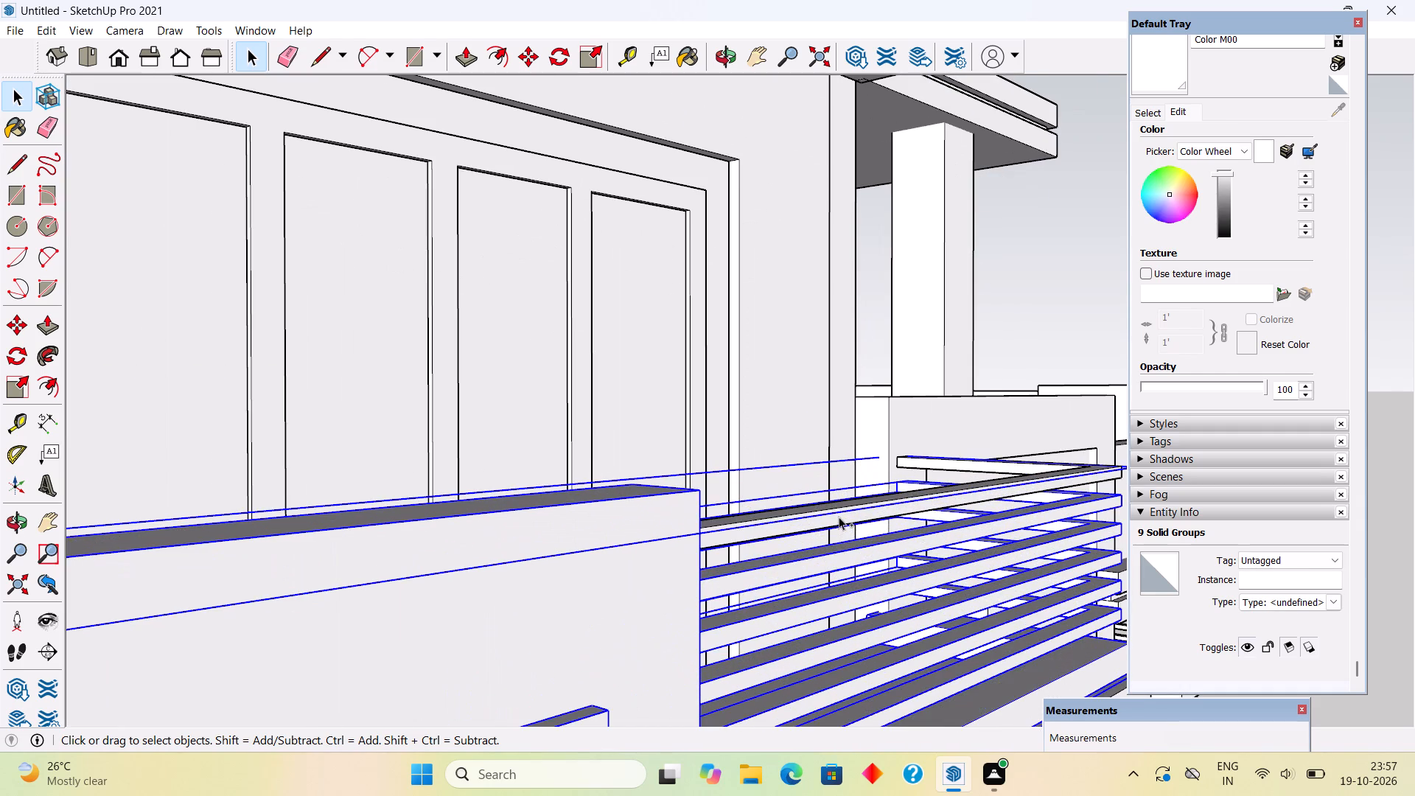
{"action": "left_click", "coordinate": [839, 517], "text": "ctrl"}
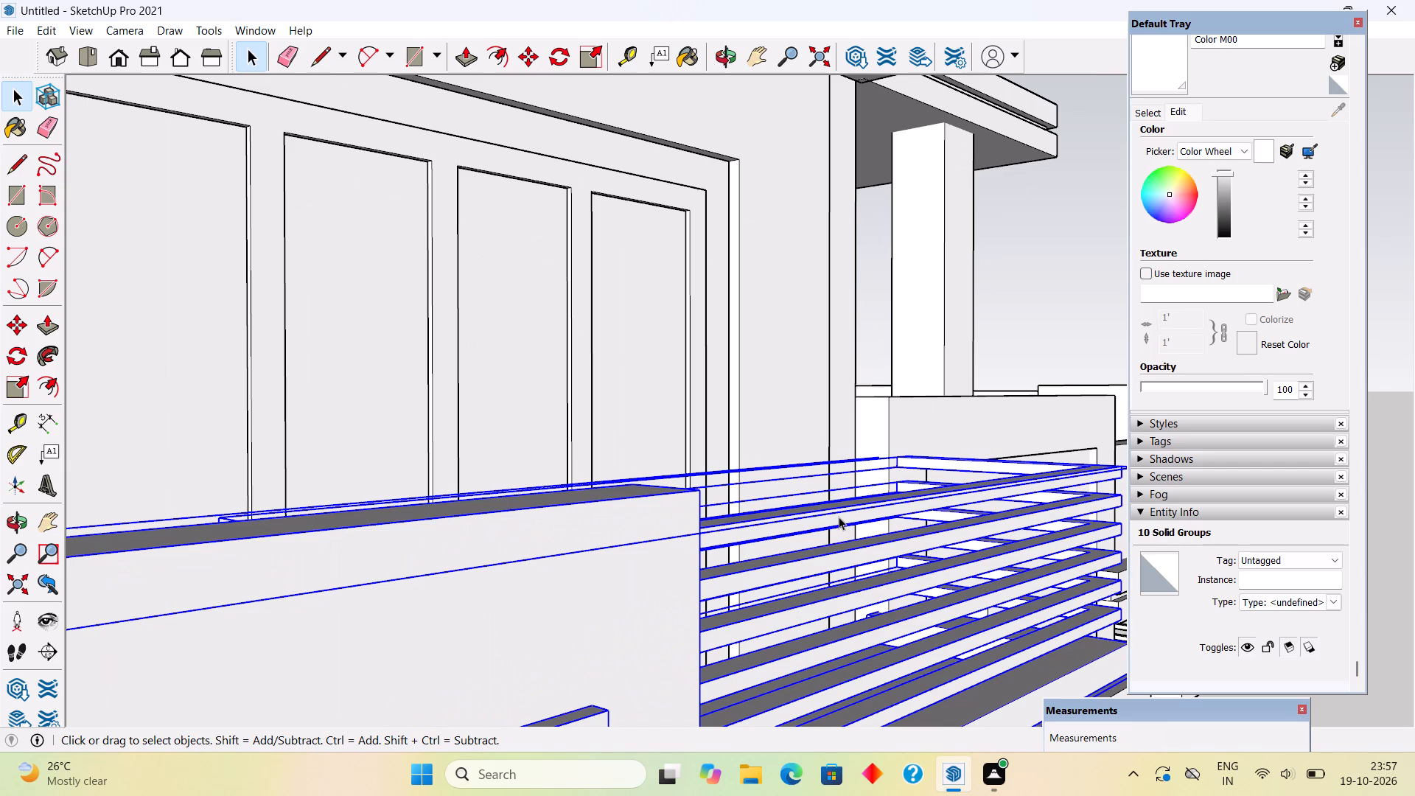
{"action": "scroll", "coordinate": [839, 517], "scroll_direction": "down", "scroll_amount": 7}
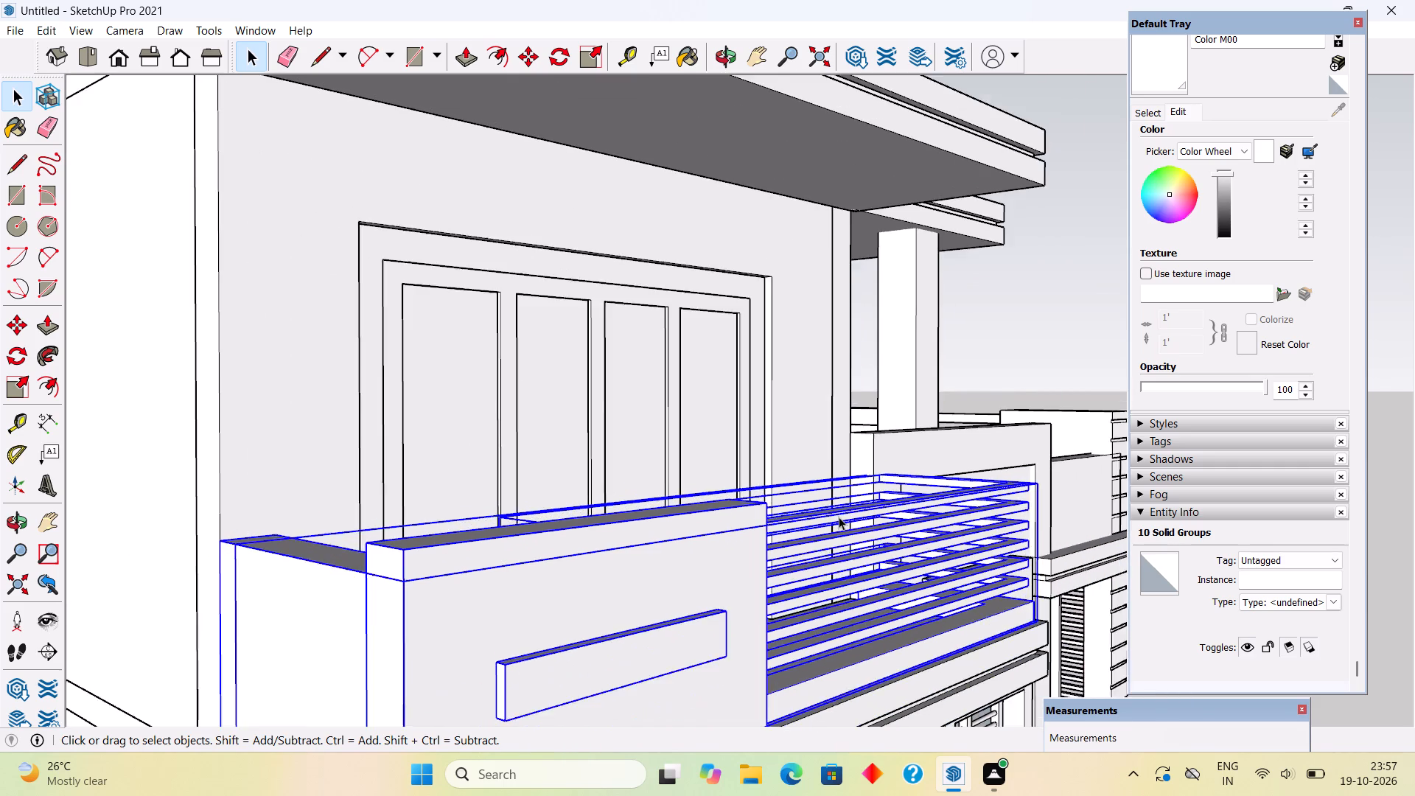
{"action": "scroll", "coordinate": [839, 517], "scroll_direction": "down", "scroll_amount": 6}
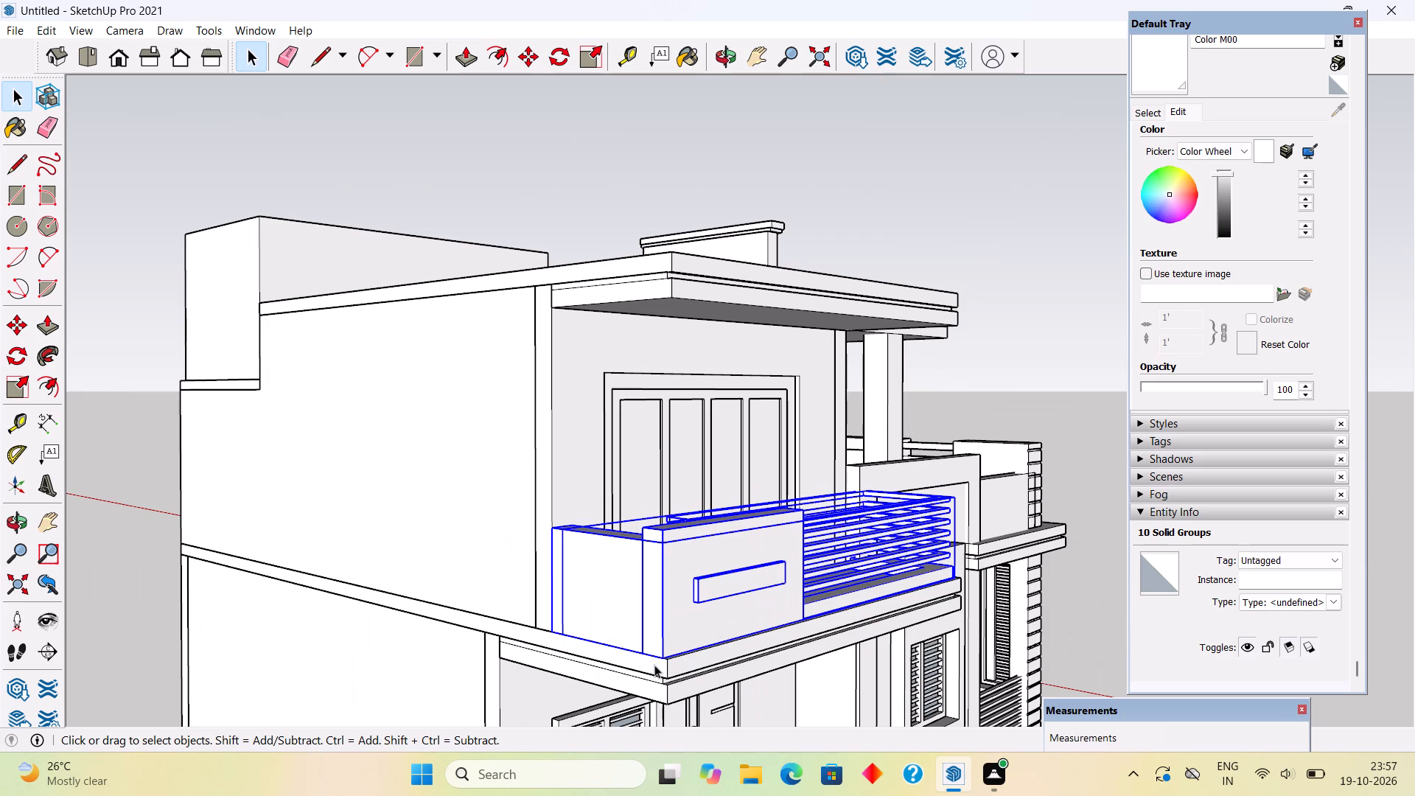
{"action": "scroll", "coordinate": [654, 665], "scroll_direction": "up", "scroll_amount": 13}
{"action": "key", "text": "m"}
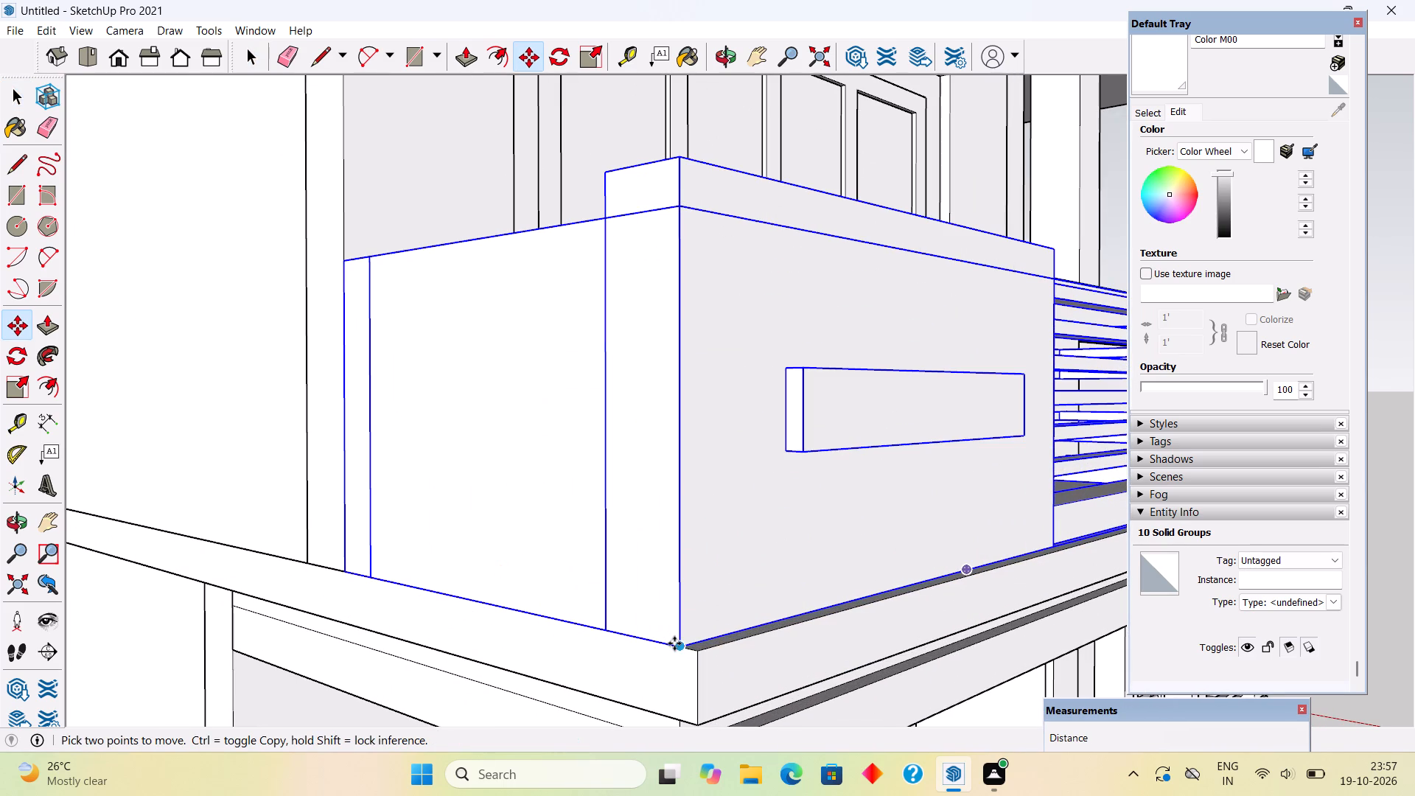
{"action": "left_click", "coordinate": [675, 643]}
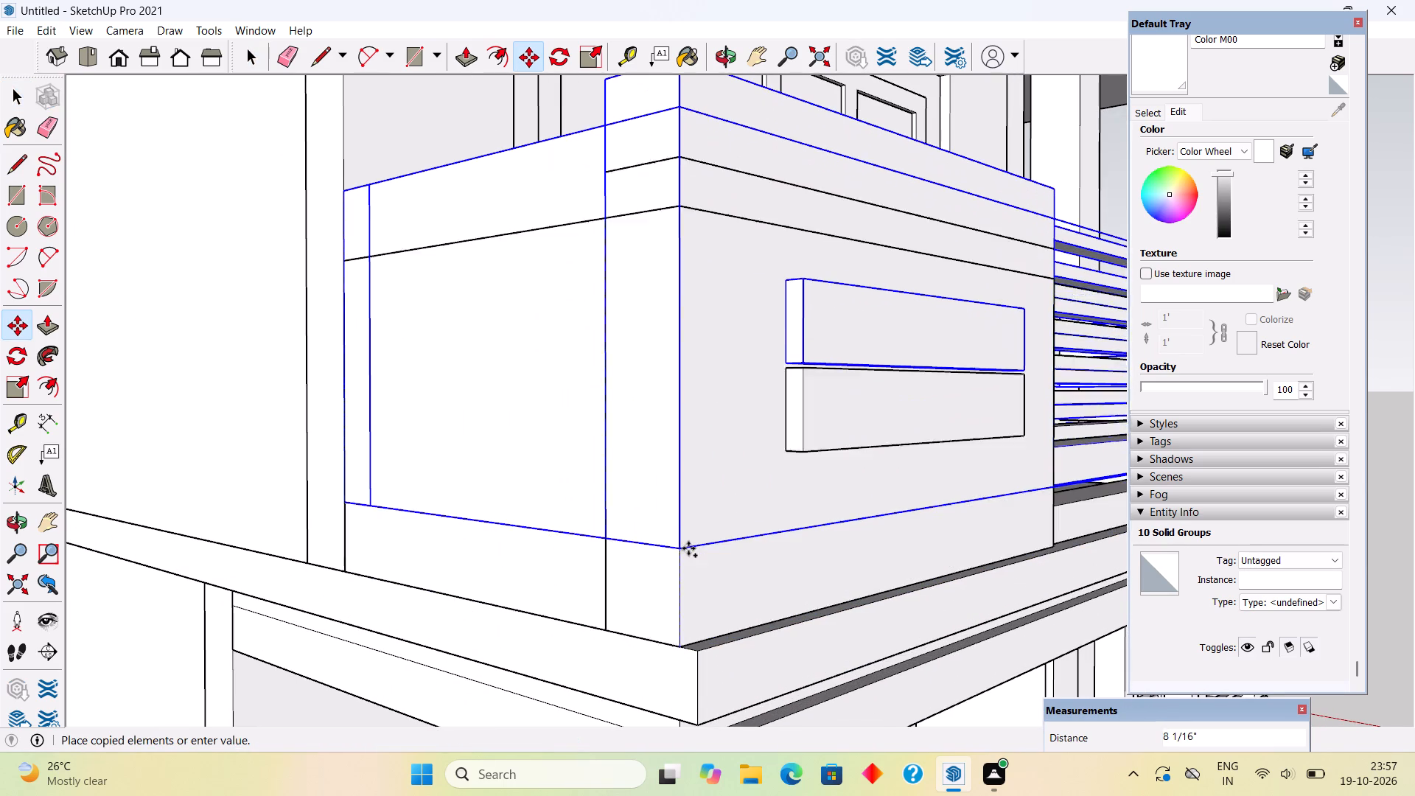
{"action": "scroll", "coordinate": [688, 548], "scroll_direction": "down", "scroll_amount": 20}
{"action": "scroll", "coordinate": [688, 548], "scroll_direction": "down", "scroll_amount": 2}
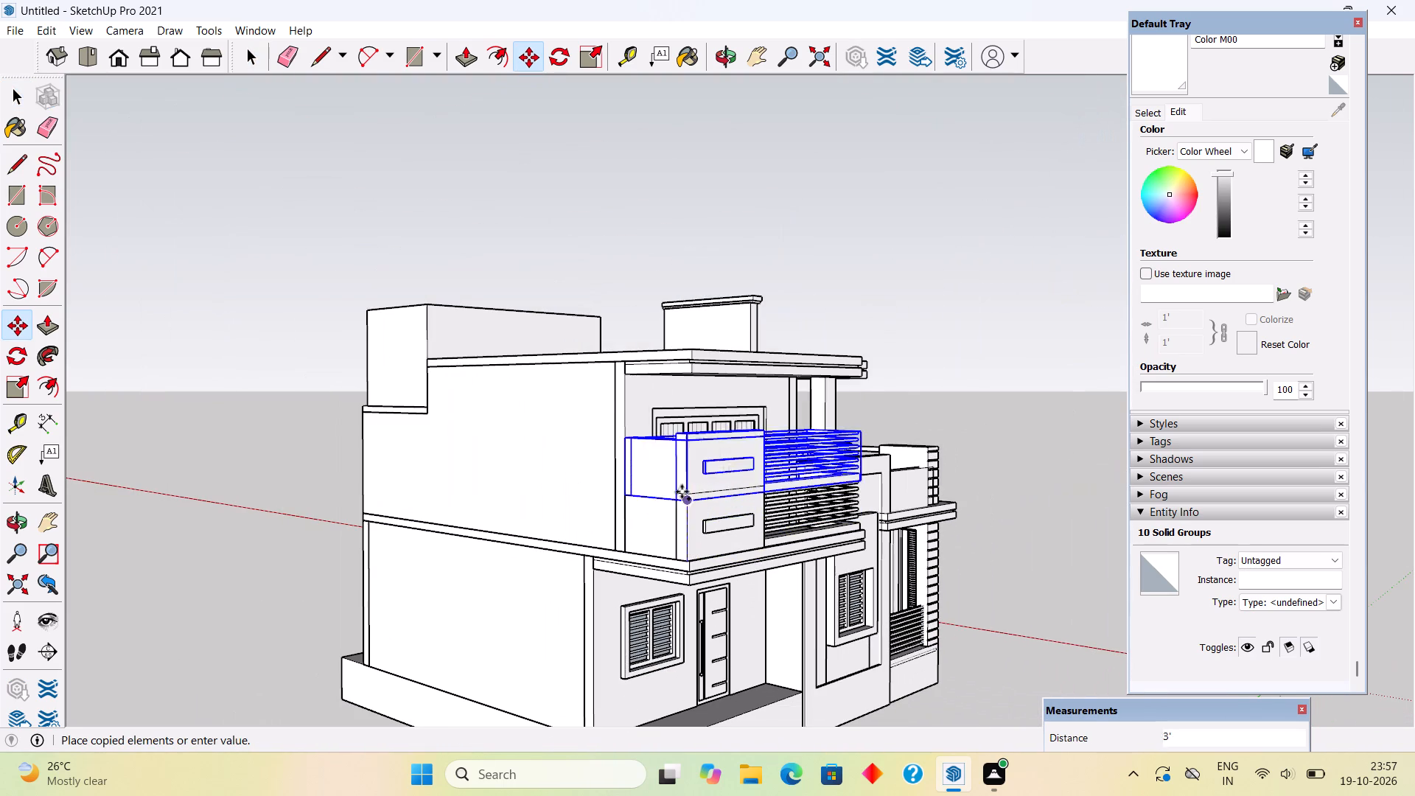
{"action": "scroll", "coordinate": [678, 369], "scroll_direction": "up", "scroll_amount": 15}
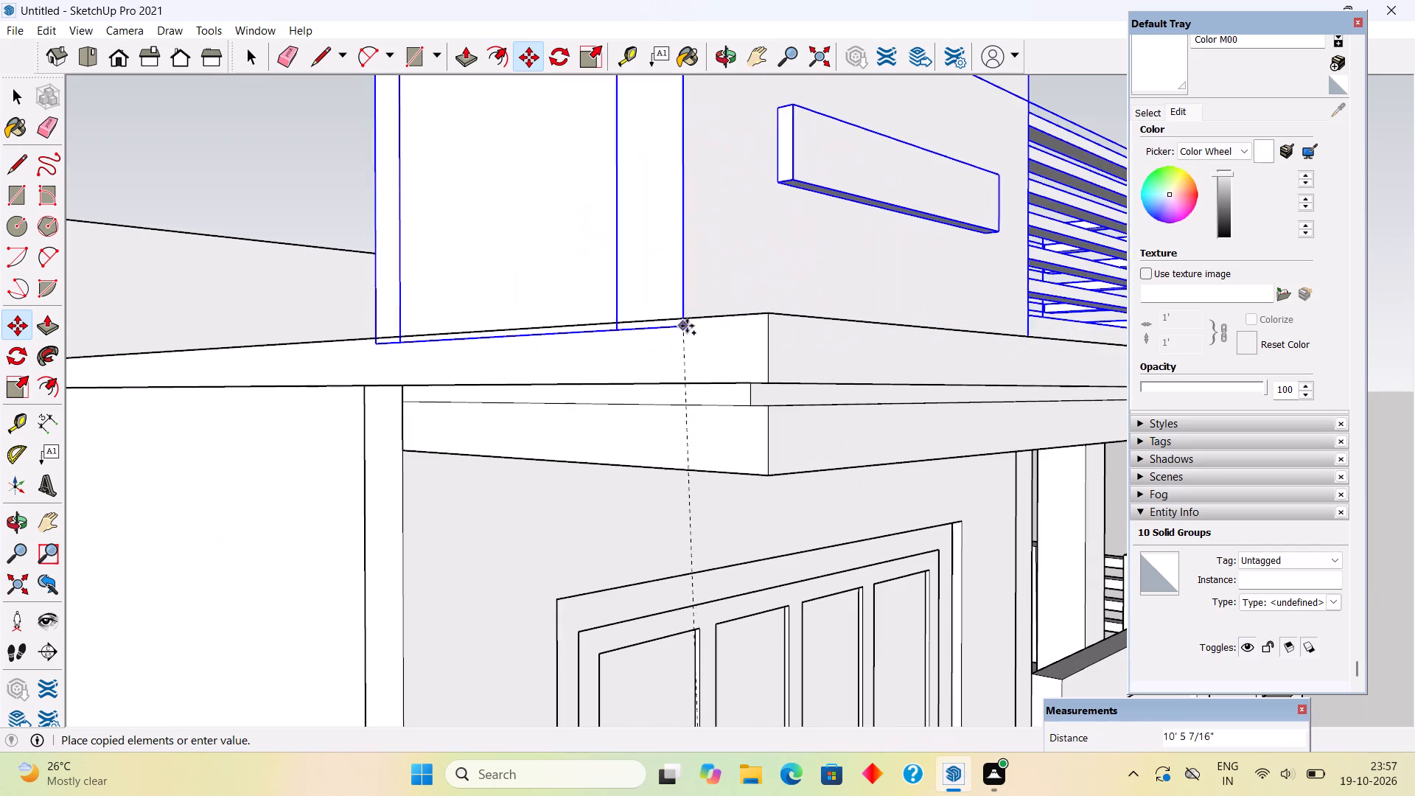
{"action": "scroll", "coordinate": [730, 318], "scroll_direction": "up", "scroll_amount": 3}
{"action": "left_click", "coordinate": [739, 314]}
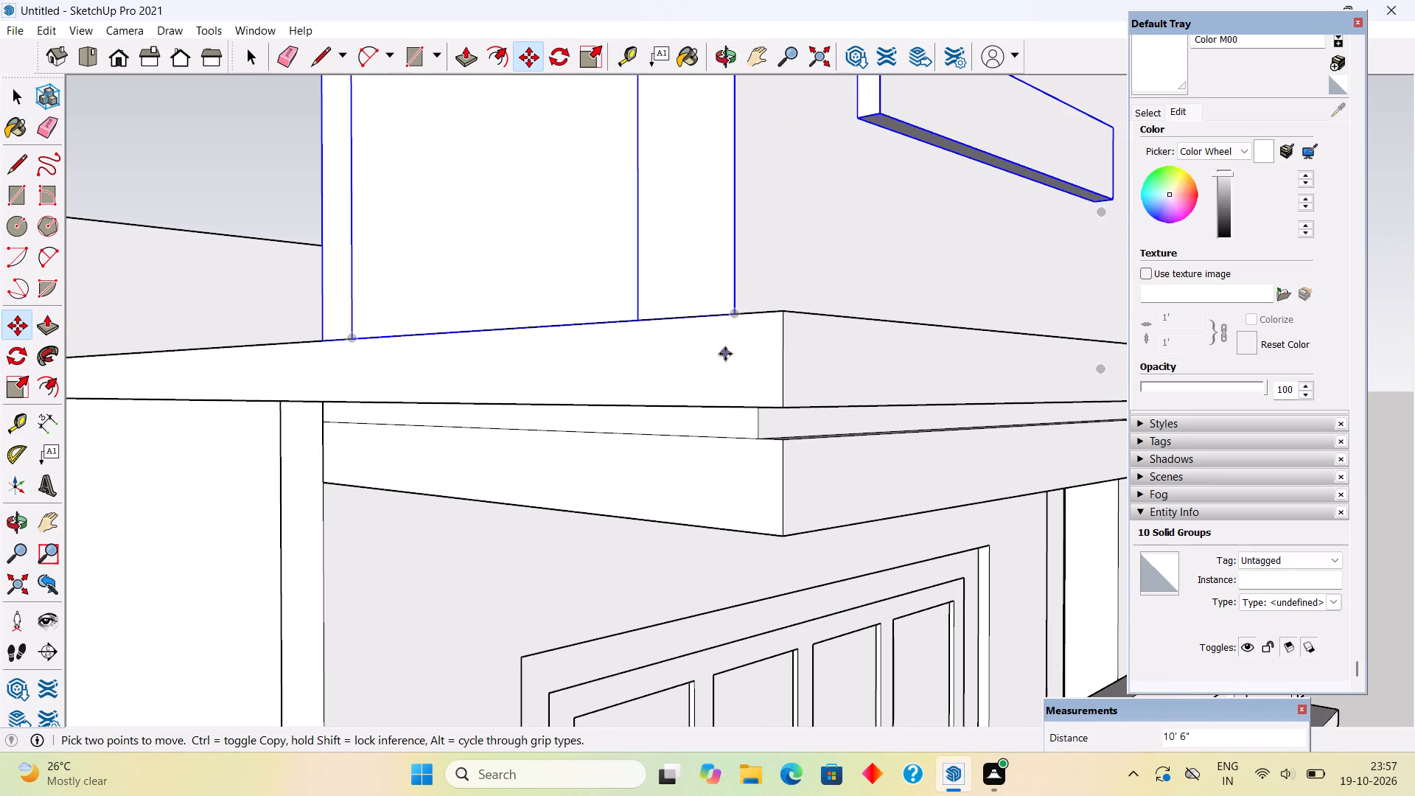
{"action": "key", "text": "space"}
{"action": "scroll", "coordinate": [710, 374], "scroll_direction": "down", "scroll_amount": 13}
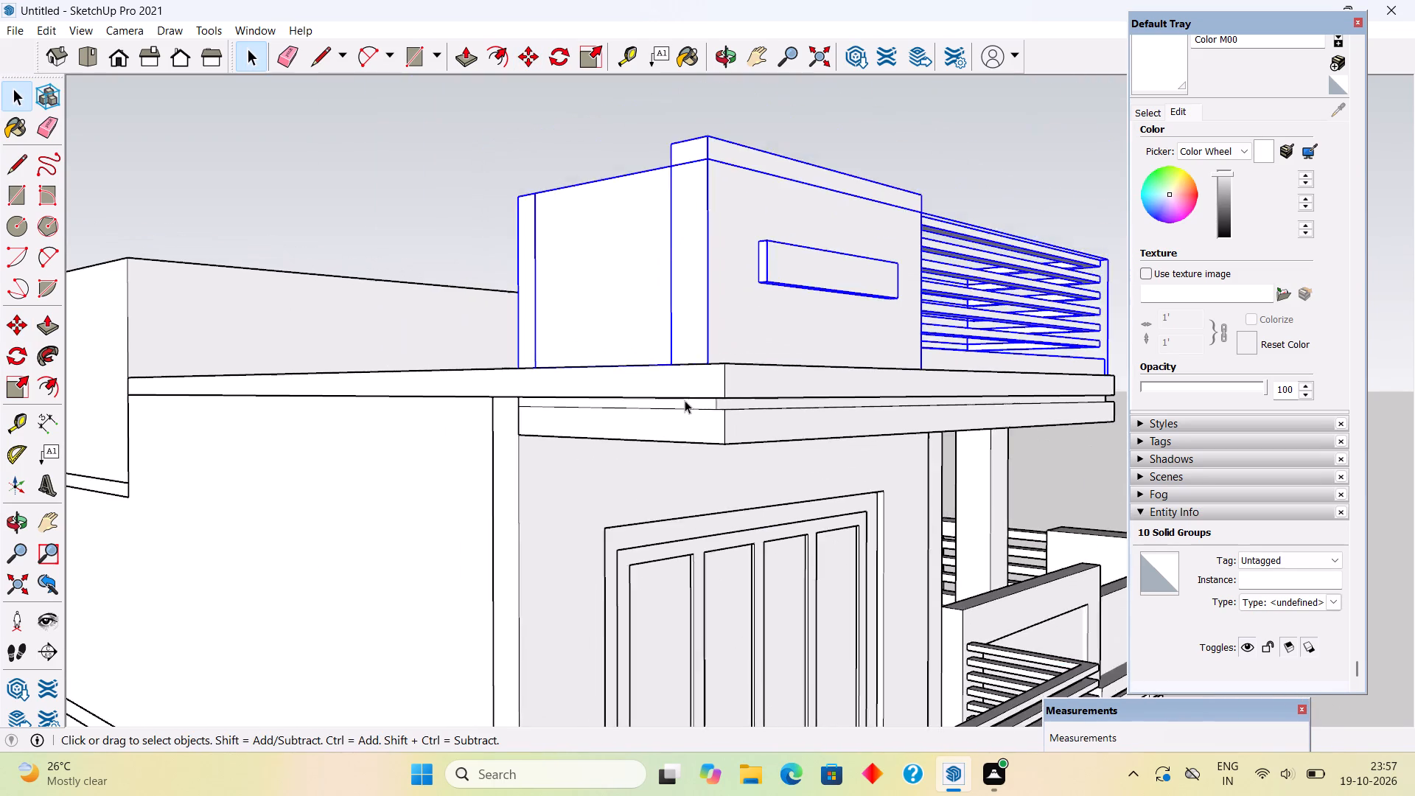
{"action": "scroll", "coordinate": [685, 400], "scroll_direction": "down", "scroll_amount": 14}
{"action": "left_click", "coordinate": [797, 234]}
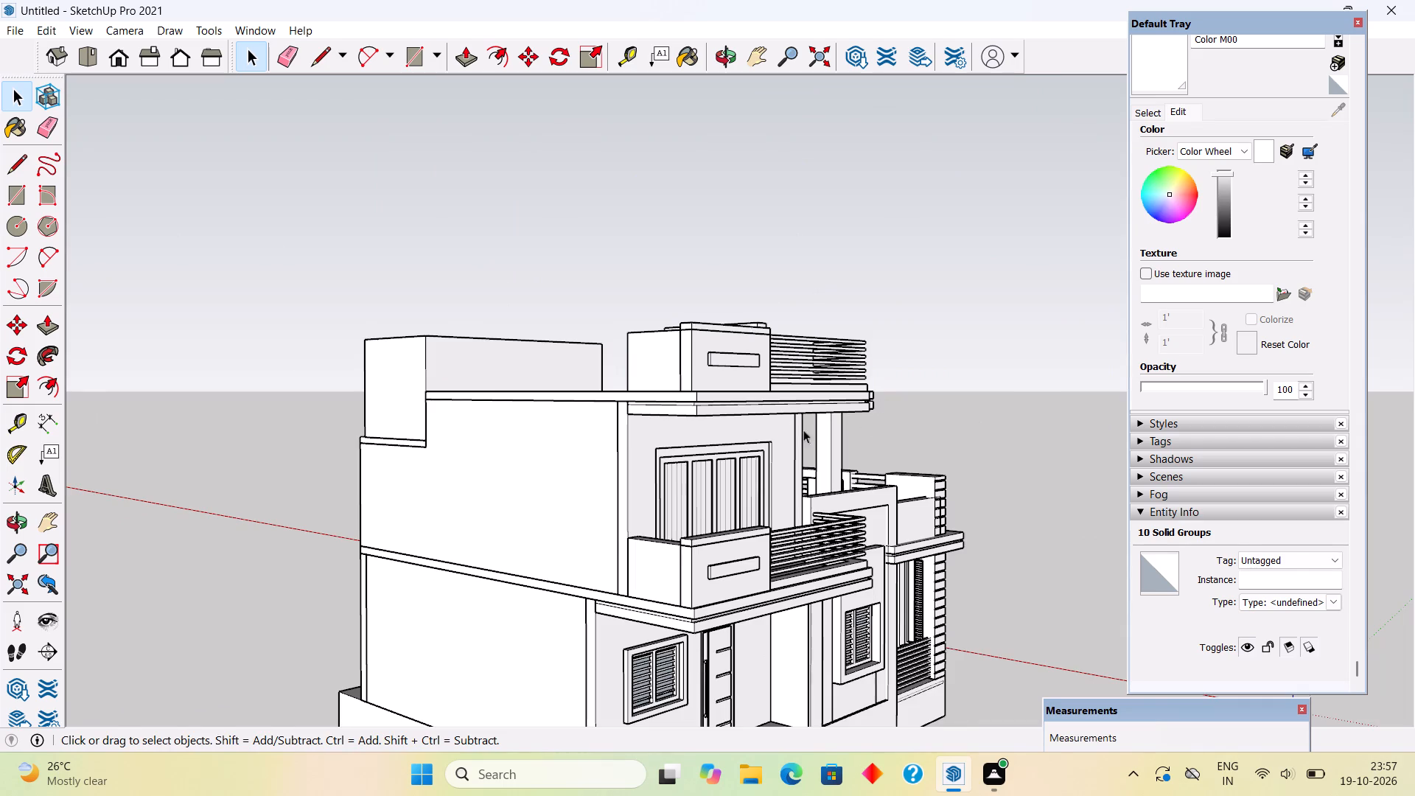
Extend the copied roof parapet's short side wall 18' 6" along the slab edge to the rooftop block, and leave the group.
{"action": "middle_click_drag", "start_coordinate": [791, 434], "coordinate": [814, 578]}
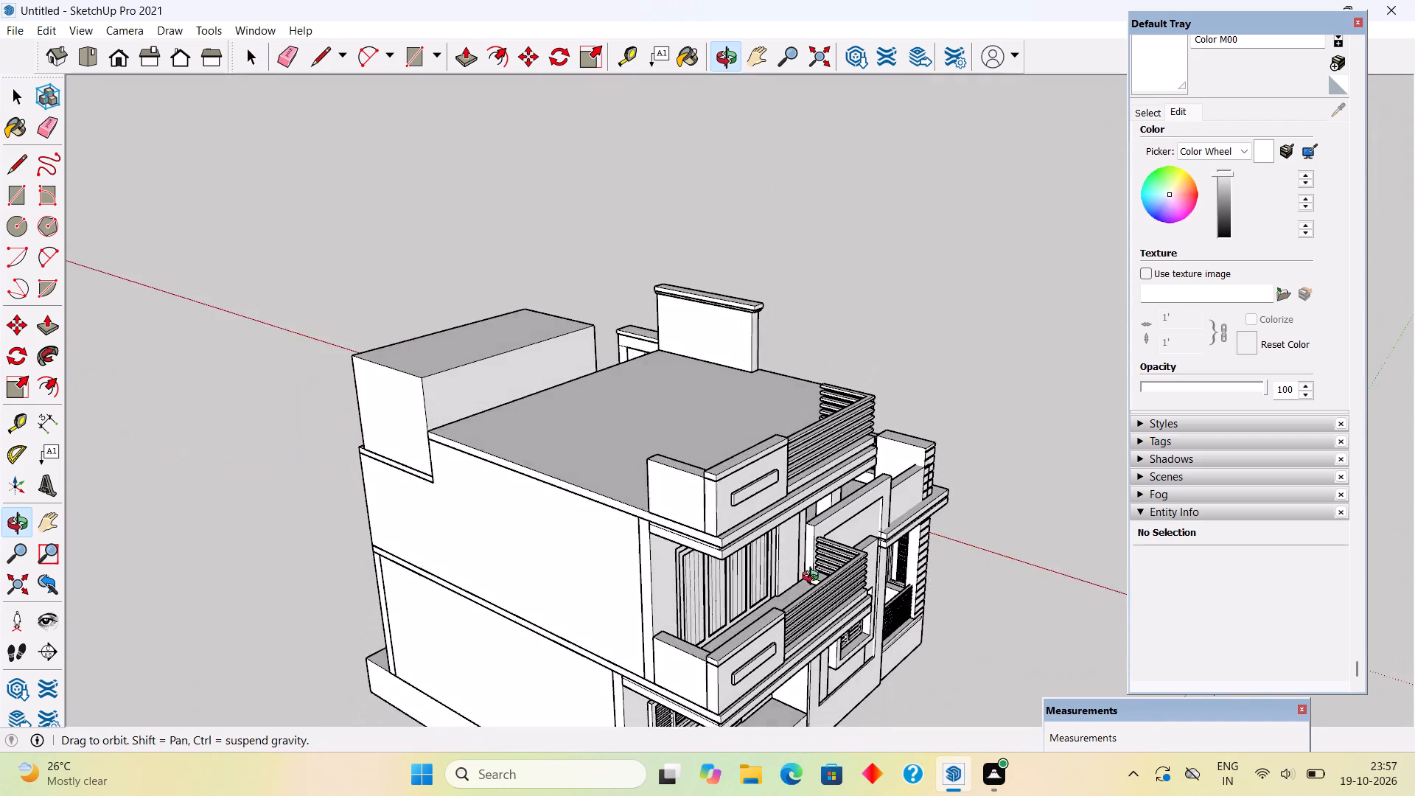
{"action": "middle_click_drag", "start_coordinate": [814, 578], "coordinate": [374, 610]}
{"action": "scroll", "coordinate": [459, 483], "scroll_direction": "up", "scroll_amount": 2}
{"action": "middle_click_drag", "start_coordinate": [407, 478], "coordinate": [647, 483]}
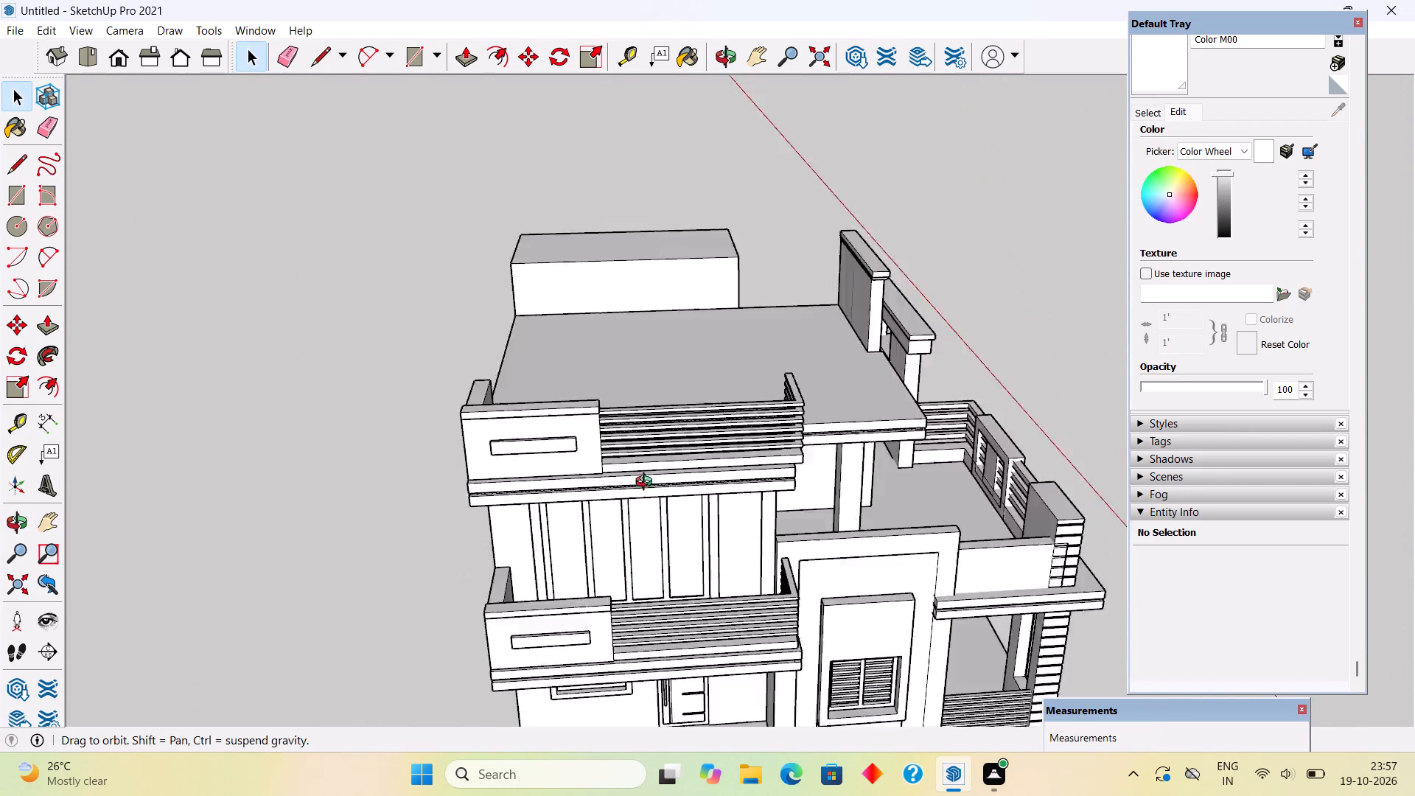
{"action": "middle_click_drag", "start_coordinate": [647, 483], "coordinate": [1086, 433]}
{"action": "scroll", "coordinate": [794, 403], "scroll_direction": "up", "scroll_amount": 2}
{"action": "middle_click_drag", "start_coordinate": [937, 430], "coordinate": [1044, 428]}
{"action": "scroll", "coordinate": [1044, 428], "scroll_direction": "down", "scroll_amount": 8}
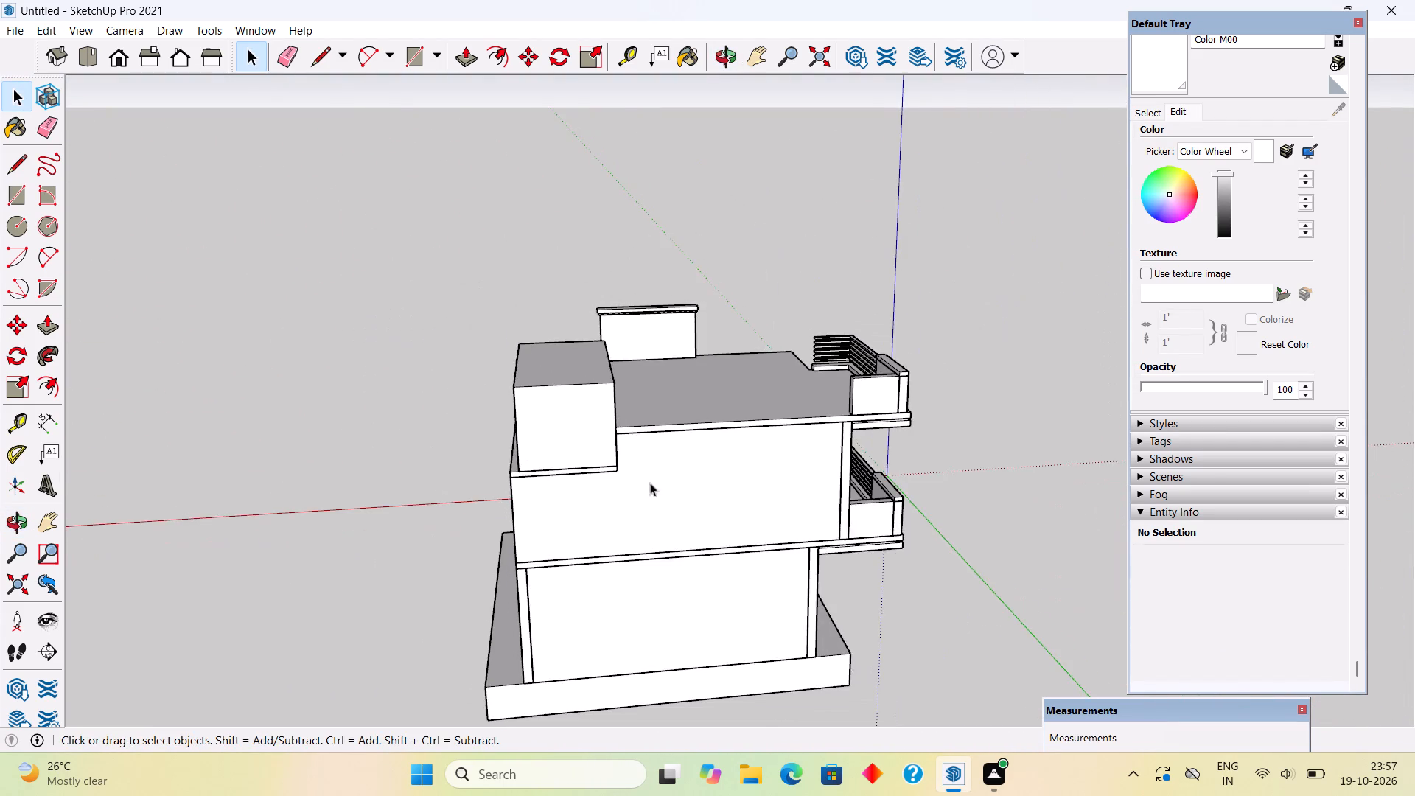
{"action": "scroll", "coordinate": [852, 437], "scroll_direction": "up", "scroll_amount": 10}
{"action": "left_click_drag", "start_coordinate": [799, 380], "coordinate": [831, 387]}
{"action": "middle_click_drag", "start_coordinate": [780, 380], "coordinate": [796, 390]}
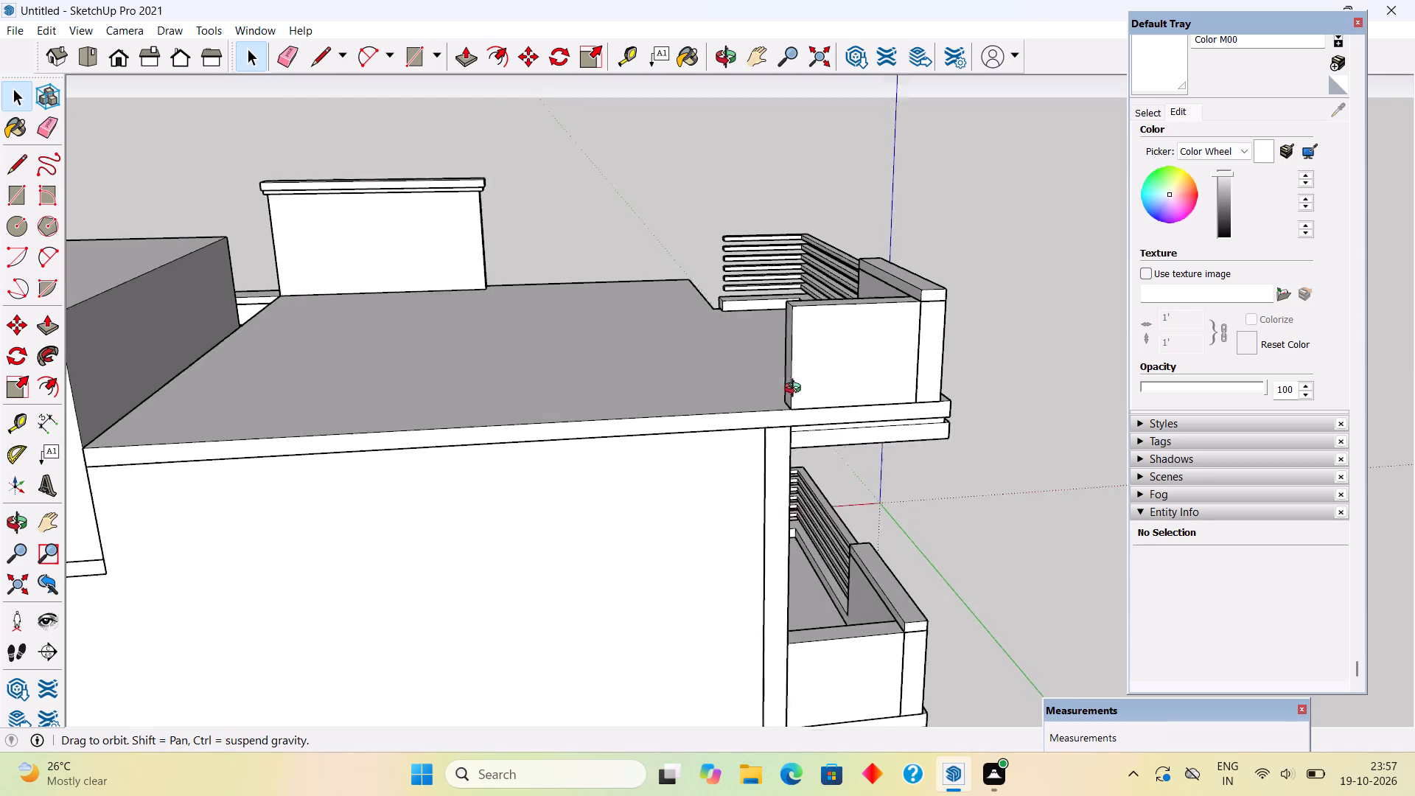
{"action": "middle_click_drag", "start_coordinate": [796, 390], "coordinate": [929, 406]}
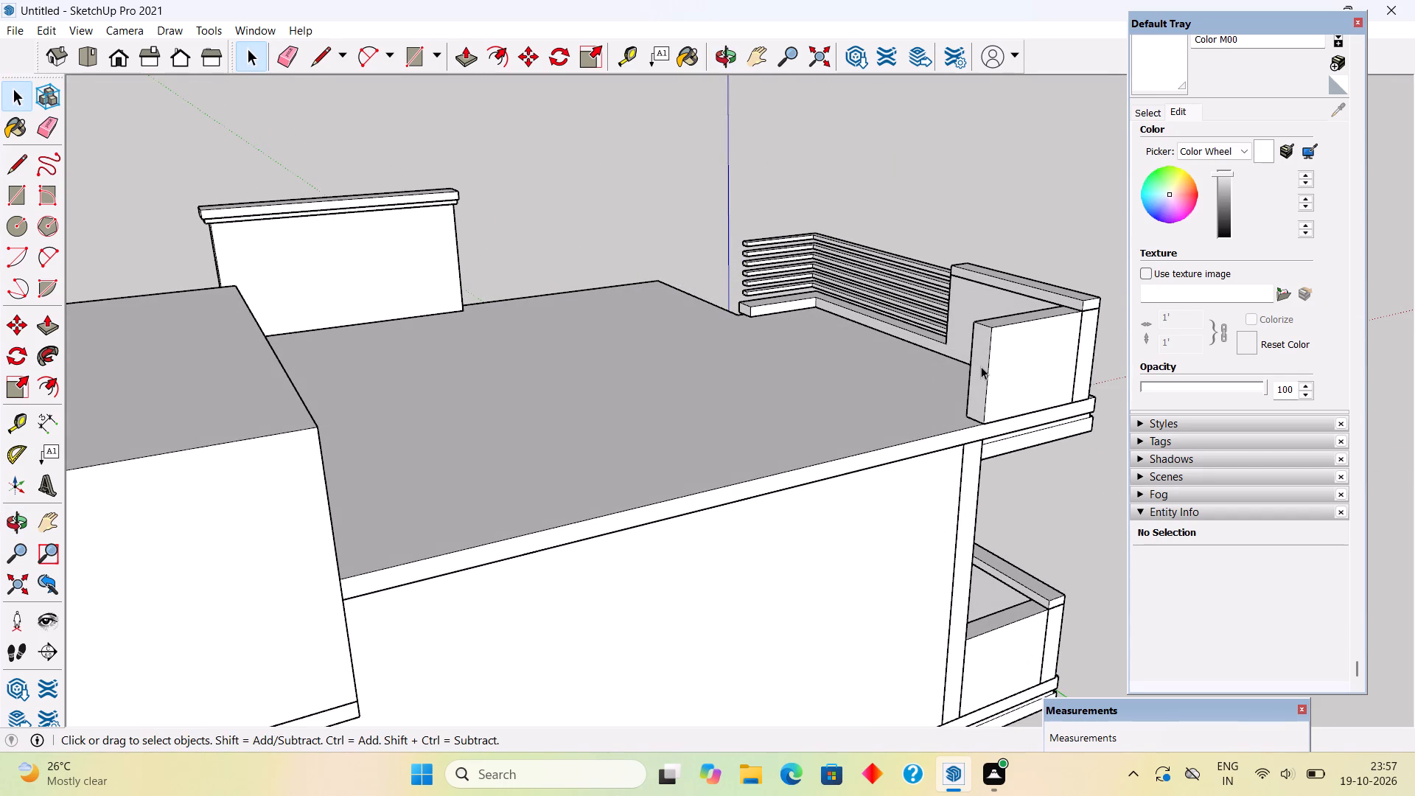
{"action": "triple_click", "coordinate": [981, 366]}
{"action": "key", "text": "p"}
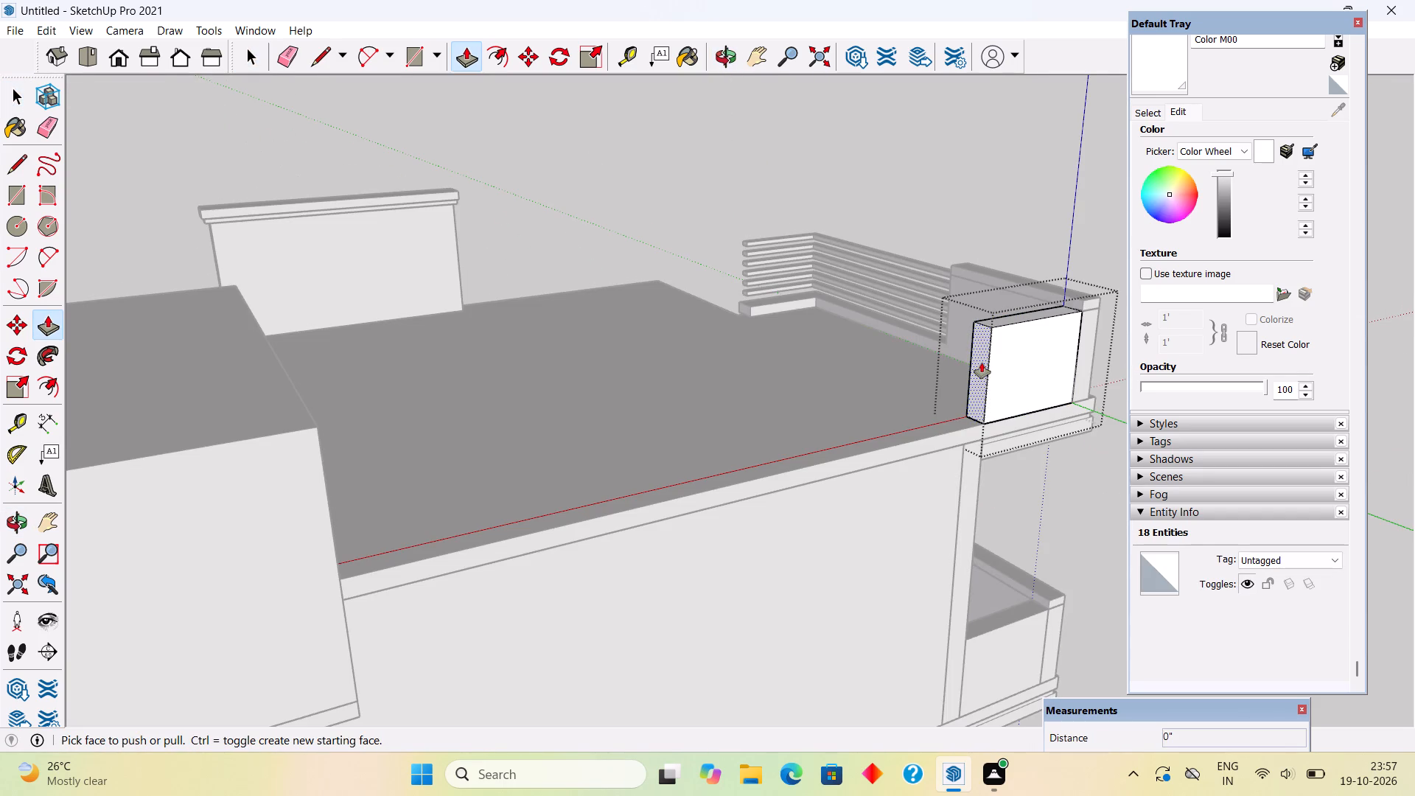
{"action": "left_click", "coordinate": [982, 363]}
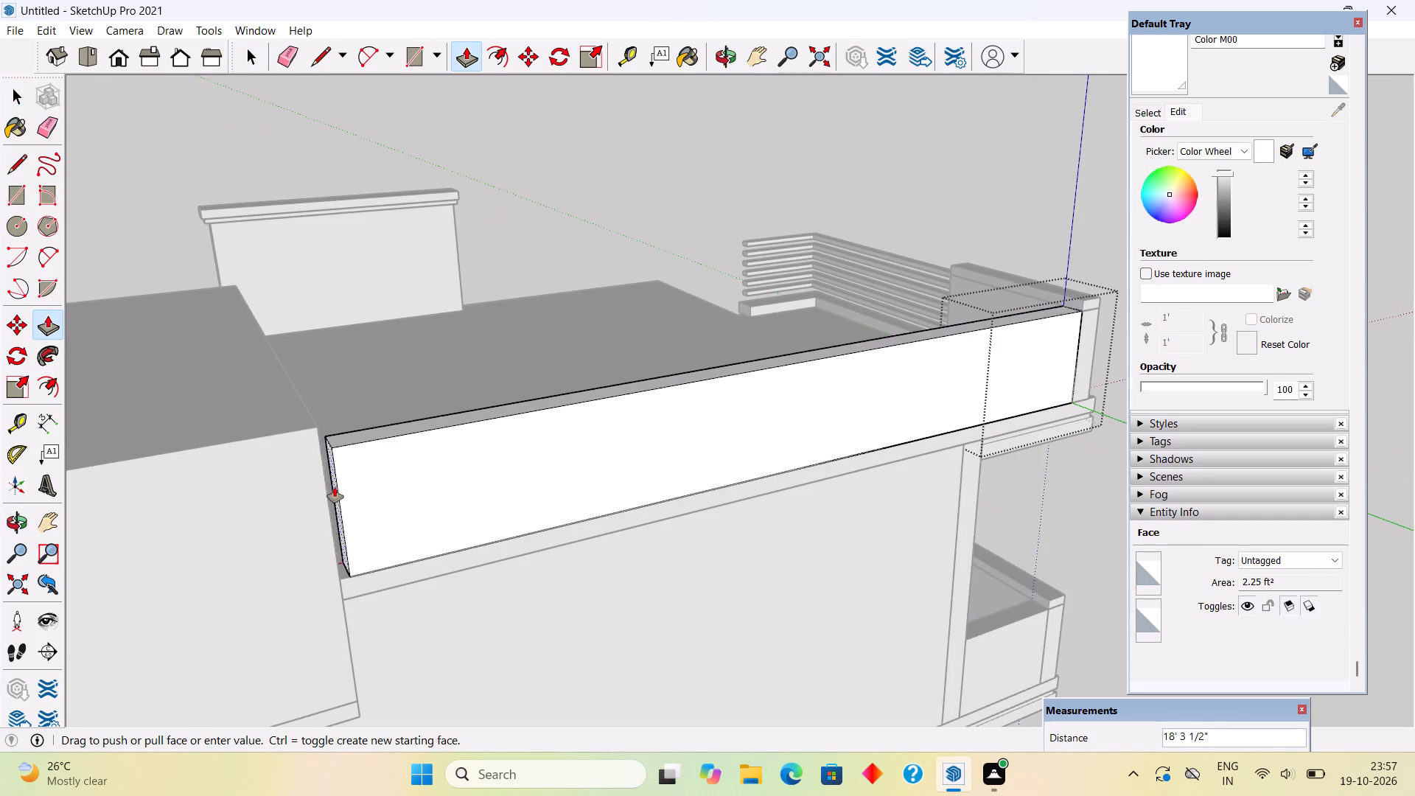
{"action": "left_click", "coordinate": [333, 536]}
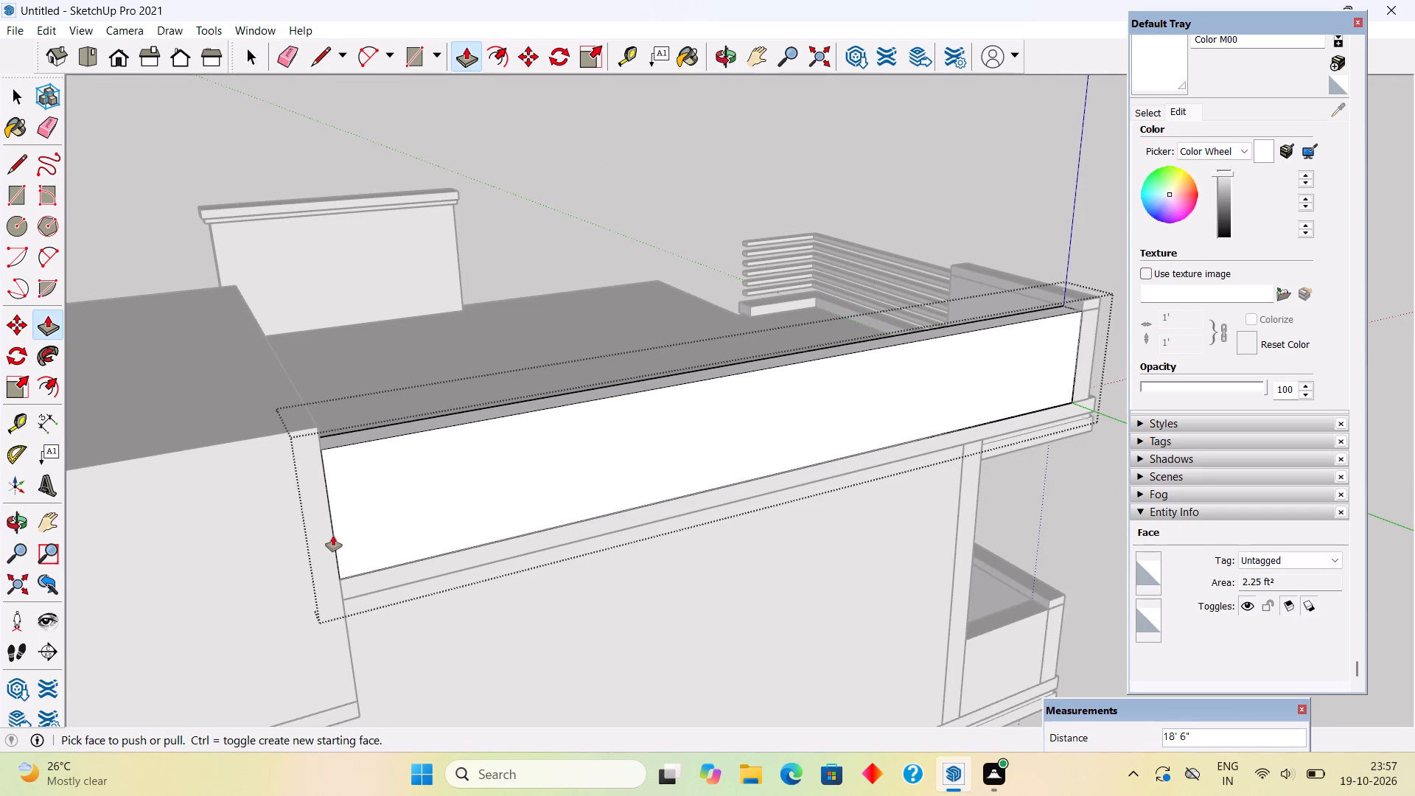
{"action": "key", "text": "space"}
{"action": "left_click", "coordinate": [501, 205]}
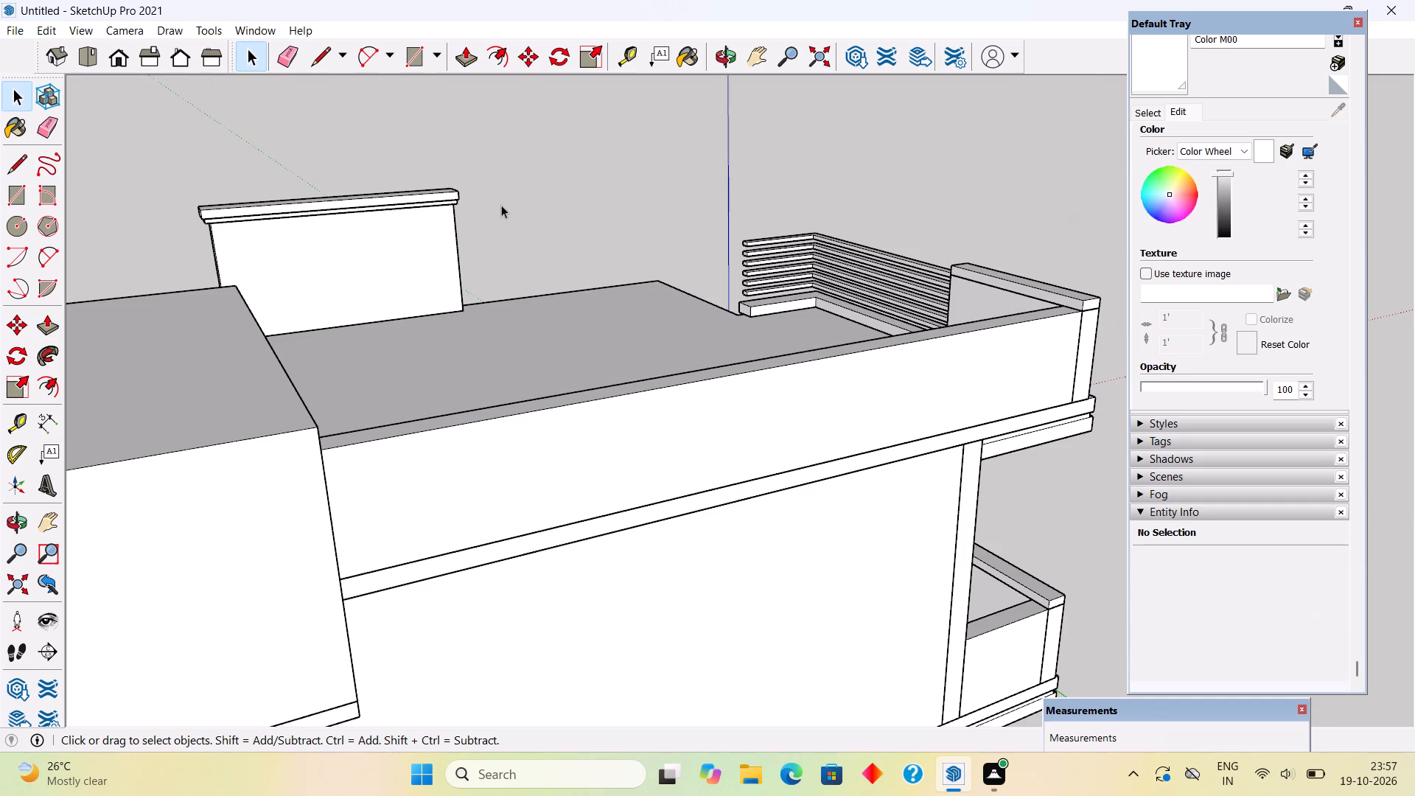
Place a guide 9" inward from the roof slab's exposed edge, between the copied railing's open end and the slab's outer corner.
{"action": "middle_click_drag", "start_coordinate": [720, 425], "coordinate": [458, 469]}
{"action": "scroll", "coordinate": [461, 469], "scroll_direction": "down", "scroll_amount": 8}
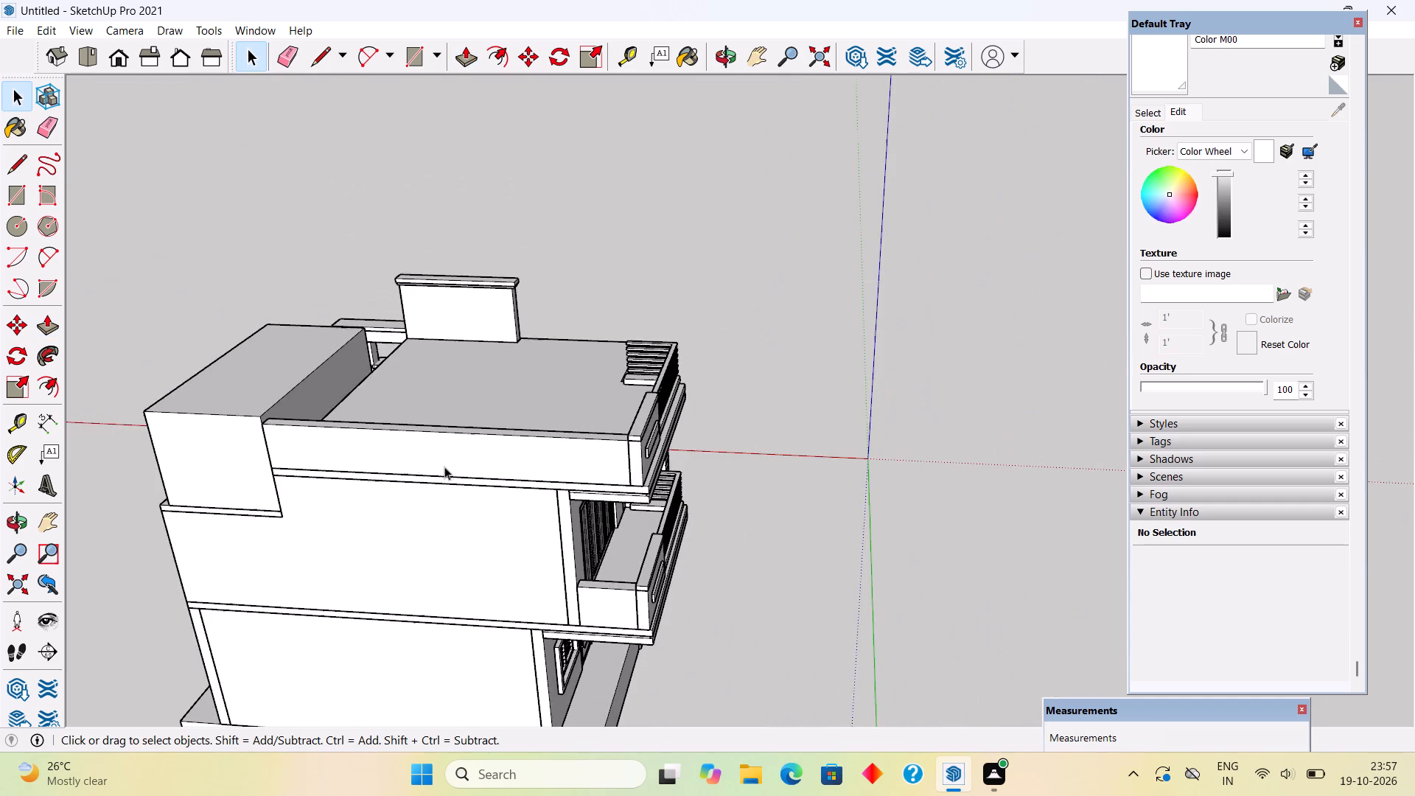
{"action": "middle_click_drag", "start_coordinate": [662, 520], "coordinate": [210, 459]}
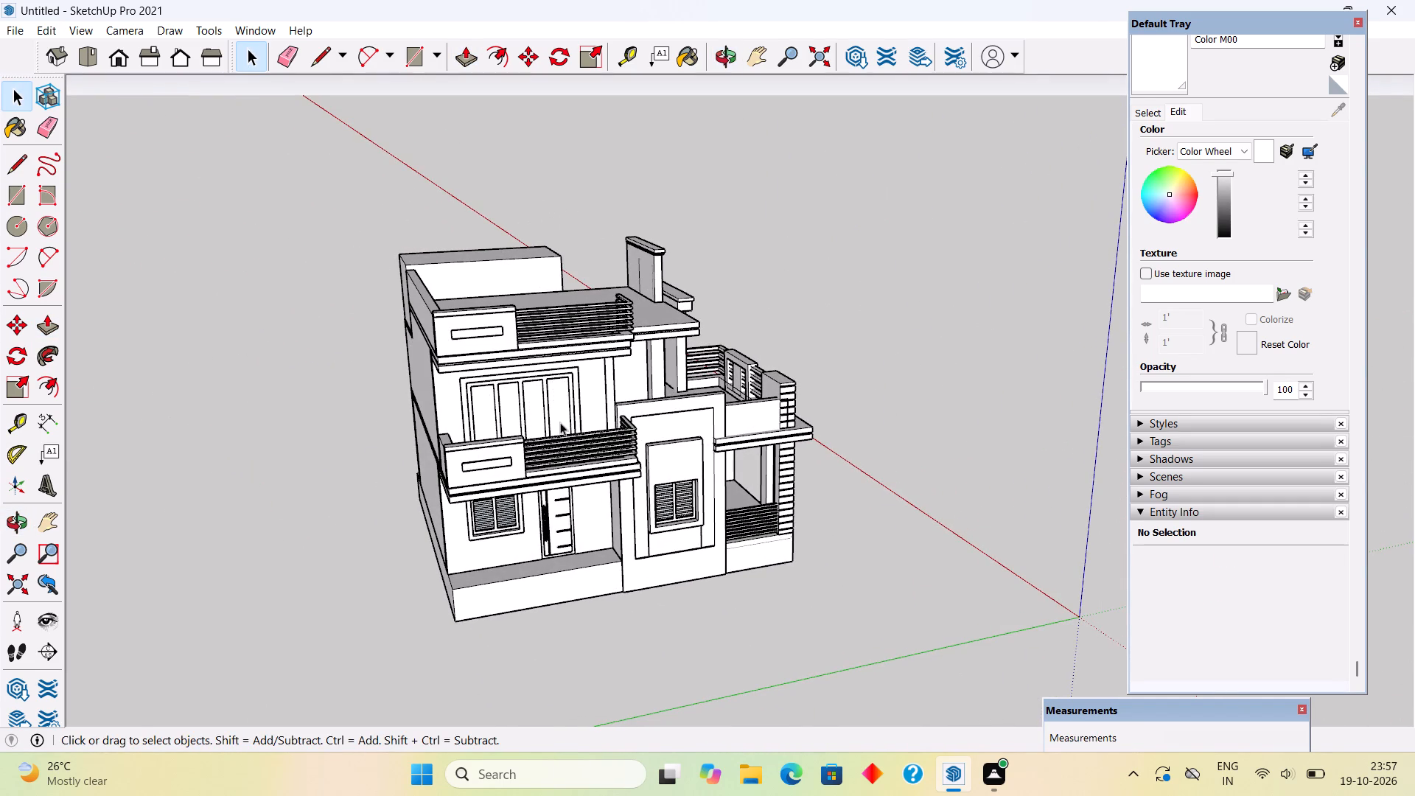
{"action": "middle_click_drag", "start_coordinate": [531, 436], "coordinate": [145, 447]}
{"action": "scroll", "coordinate": [611, 308], "scroll_direction": "up", "scroll_amount": 4}
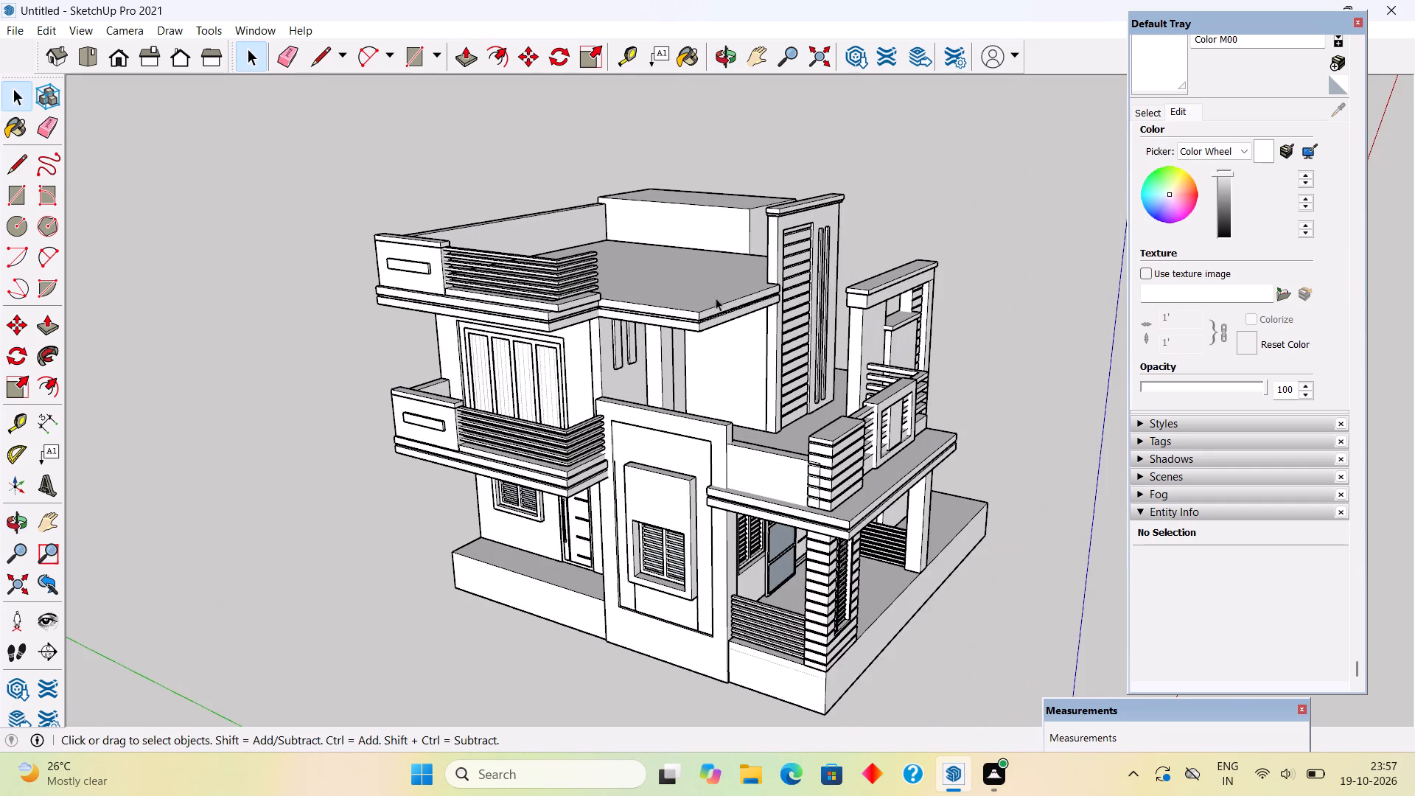
{"action": "scroll", "coordinate": [730, 298], "scroll_direction": "up", "scroll_amount": 1}
{"action": "middle_click_drag", "start_coordinate": [727, 307], "coordinate": [604, 512]}
{"action": "scroll", "coordinate": [627, 343], "scroll_direction": "up", "scroll_amount": 5}
{"action": "middle_click_drag", "start_coordinate": [581, 394], "coordinate": [436, 471]}
{"action": "scroll", "coordinate": [474, 338], "scroll_direction": "up", "scroll_amount": 8}
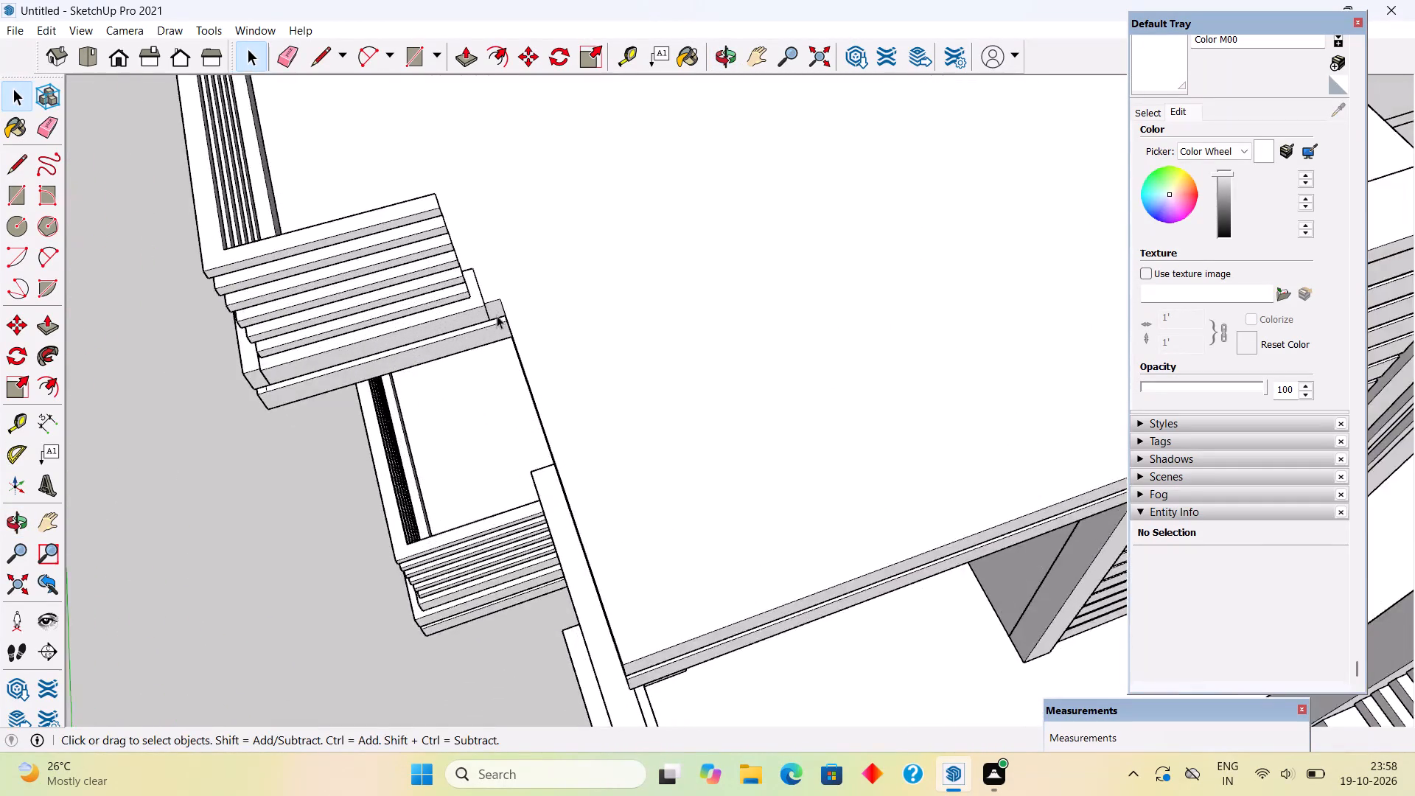
{"action": "scroll", "coordinate": [497, 315], "scroll_direction": "up", "scroll_amount": 2}
{"action": "middle_click_drag", "start_coordinate": [499, 279], "coordinate": [349, 296]}
{"action": "scroll", "coordinate": [432, 250], "scroll_direction": "up", "scroll_amount": 8}
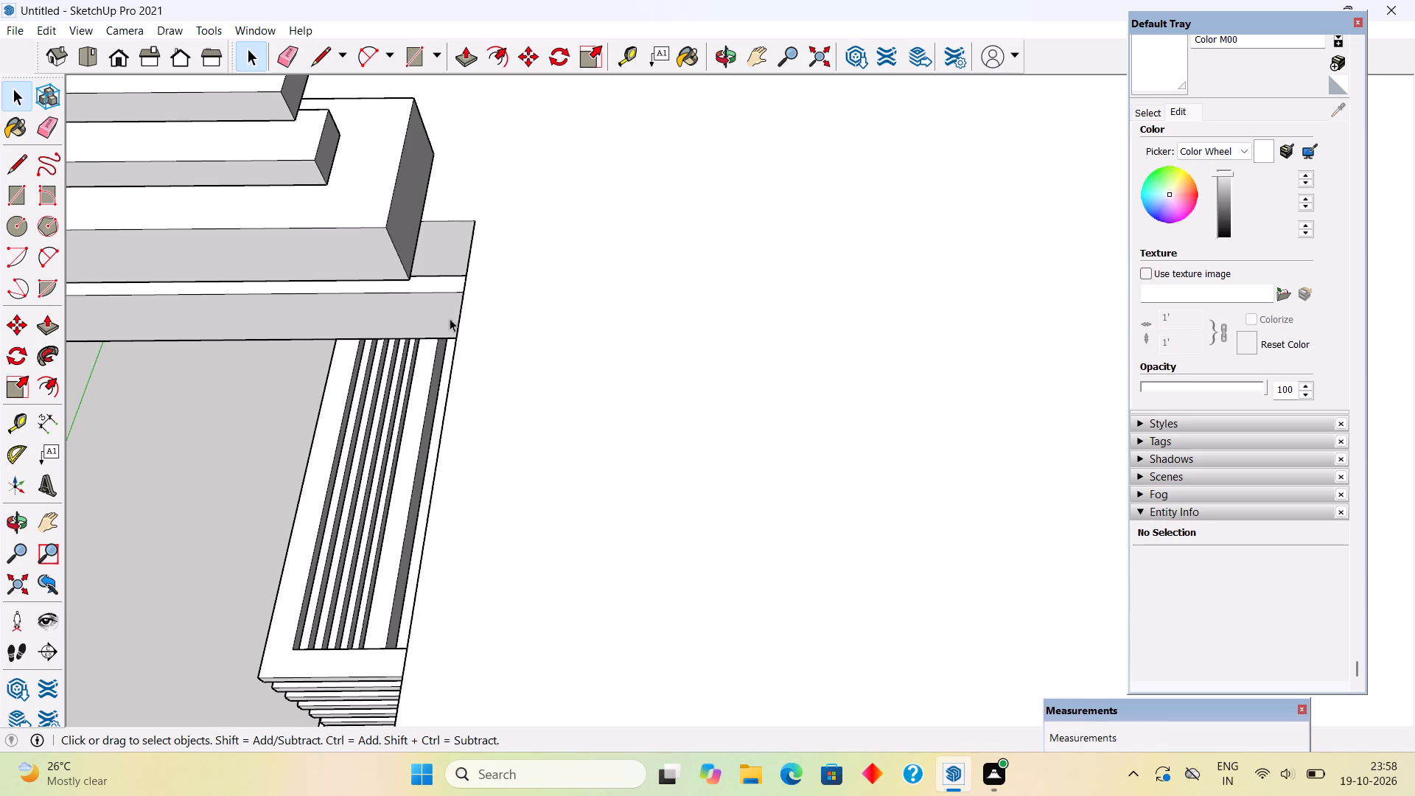
{"action": "middle_click_drag", "start_coordinate": [450, 320], "coordinate": [377, 296]}
{"action": "scroll", "coordinate": [377, 296], "scroll_direction": "down", "scroll_amount": 4}
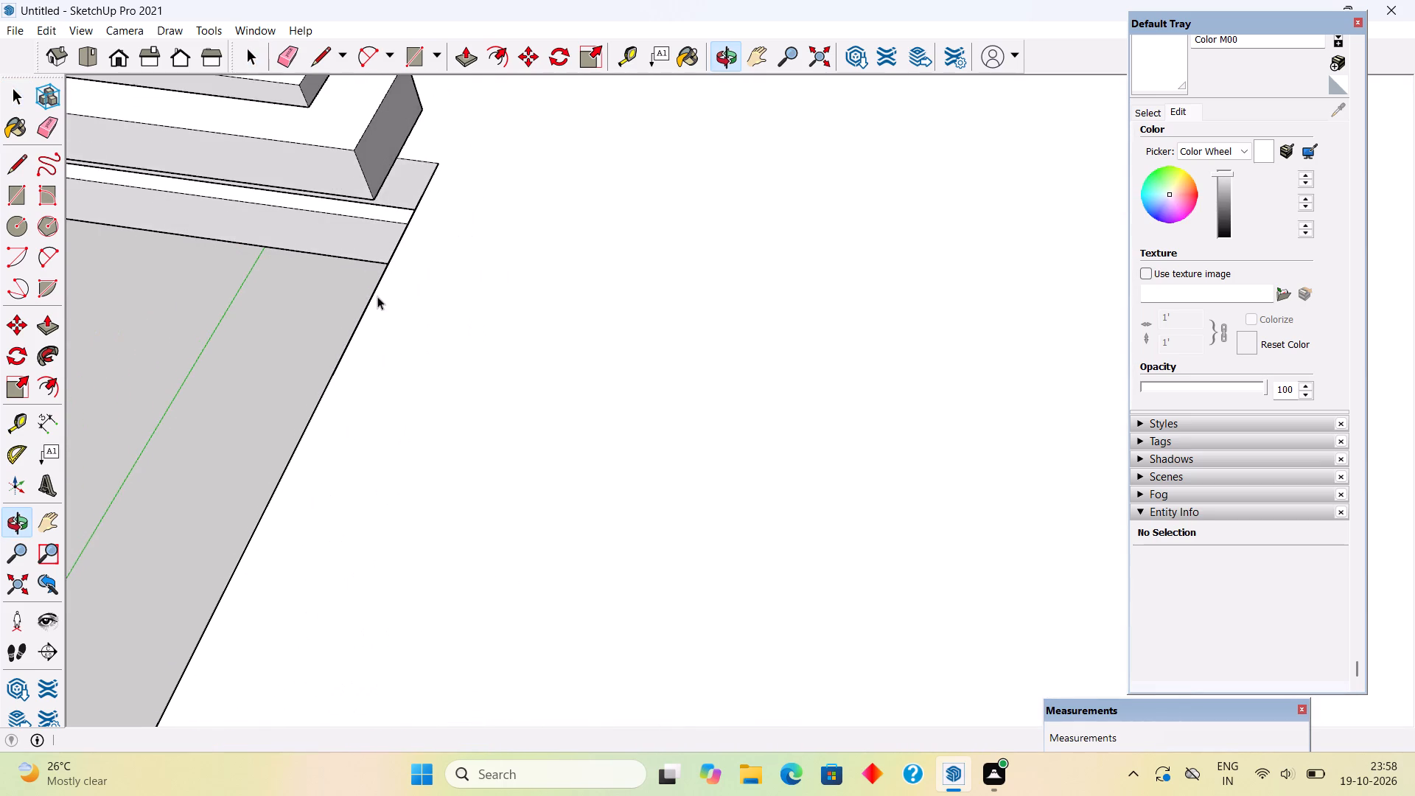
{"action": "double_click", "coordinate": [386, 149]}
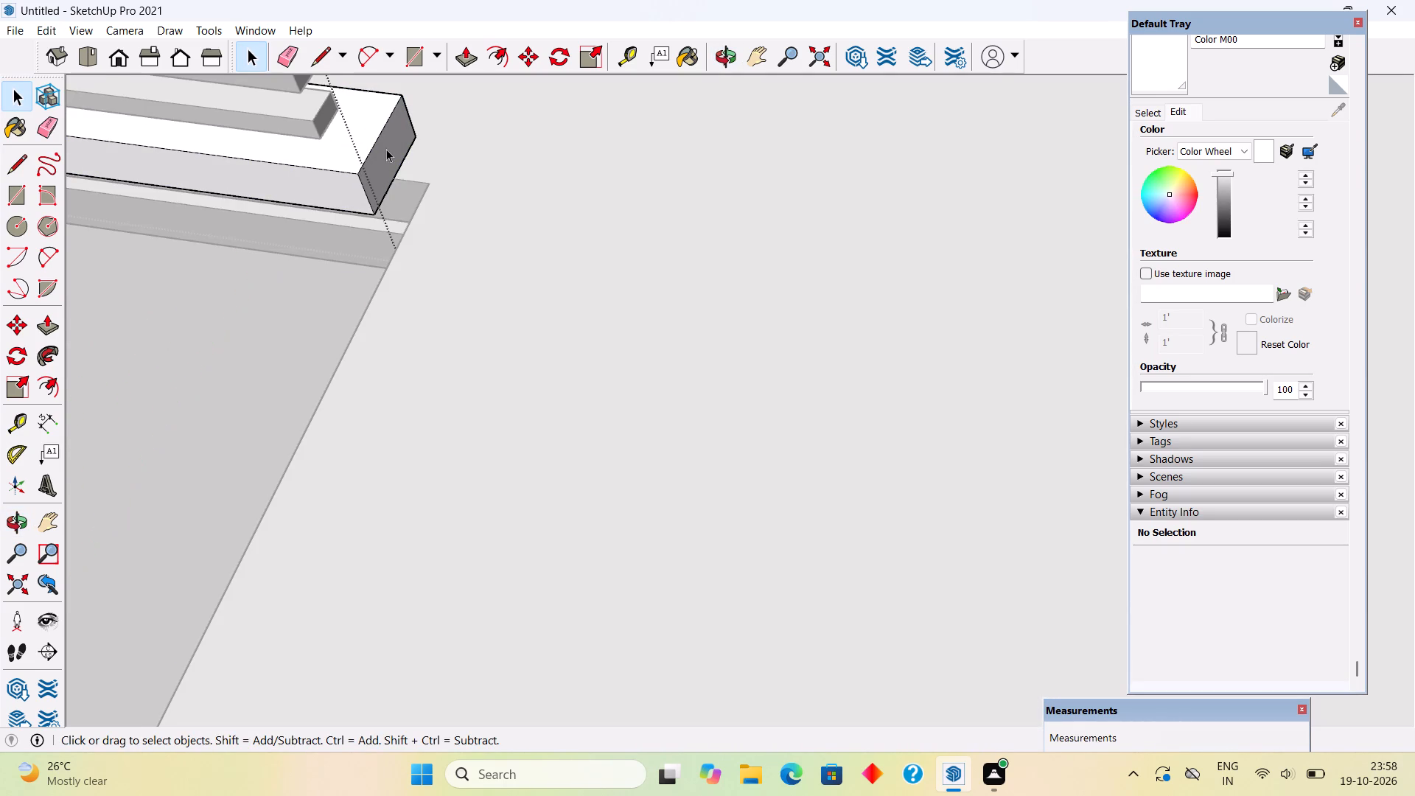
{"action": "scroll", "coordinate": [405, 191], "scroll_direction": "down", "scroll_amount": 3}
{"action": "left_click", "coordinate": [250, 346]}
{"action": "key", "text": "t"}
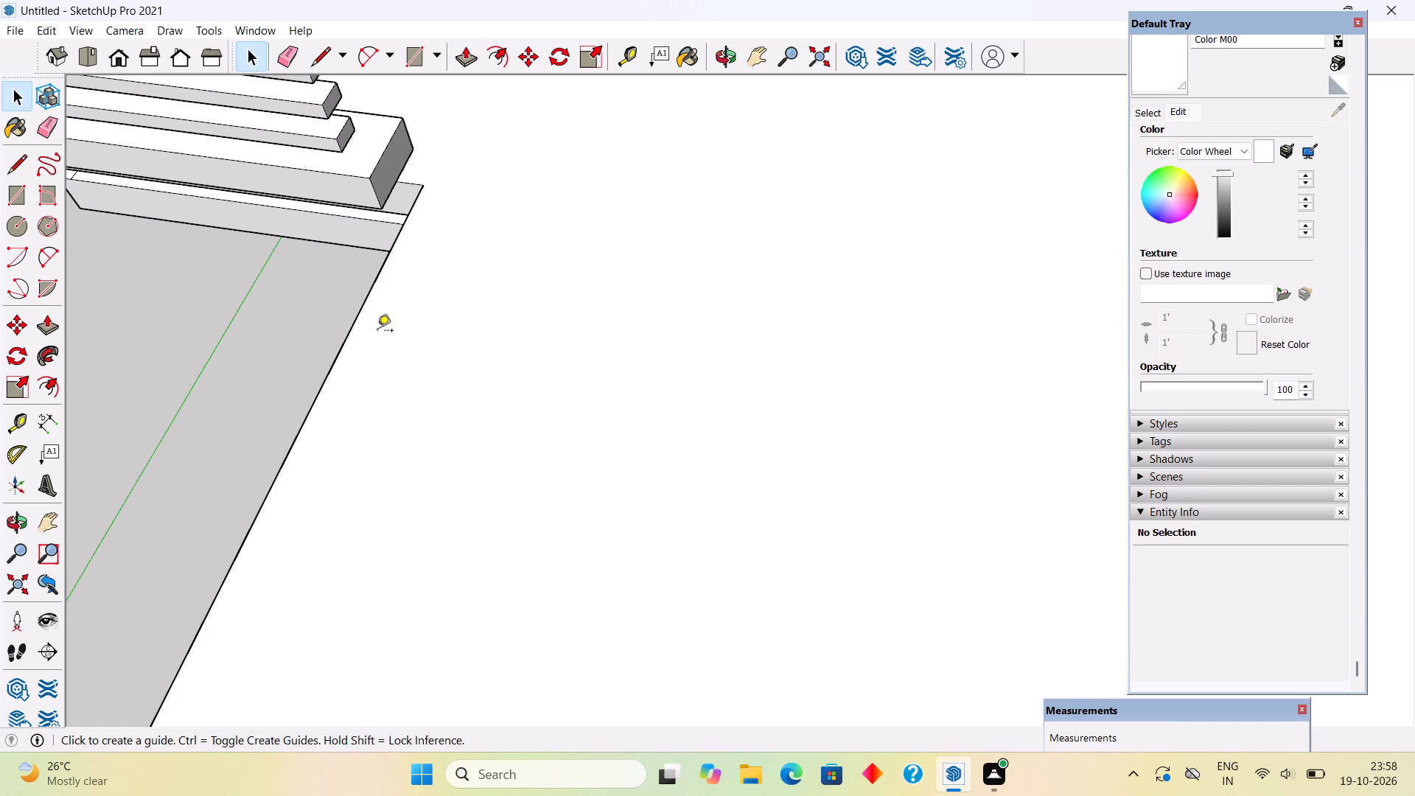
{"action": "triple_click", "coordinate": [335, 363]}
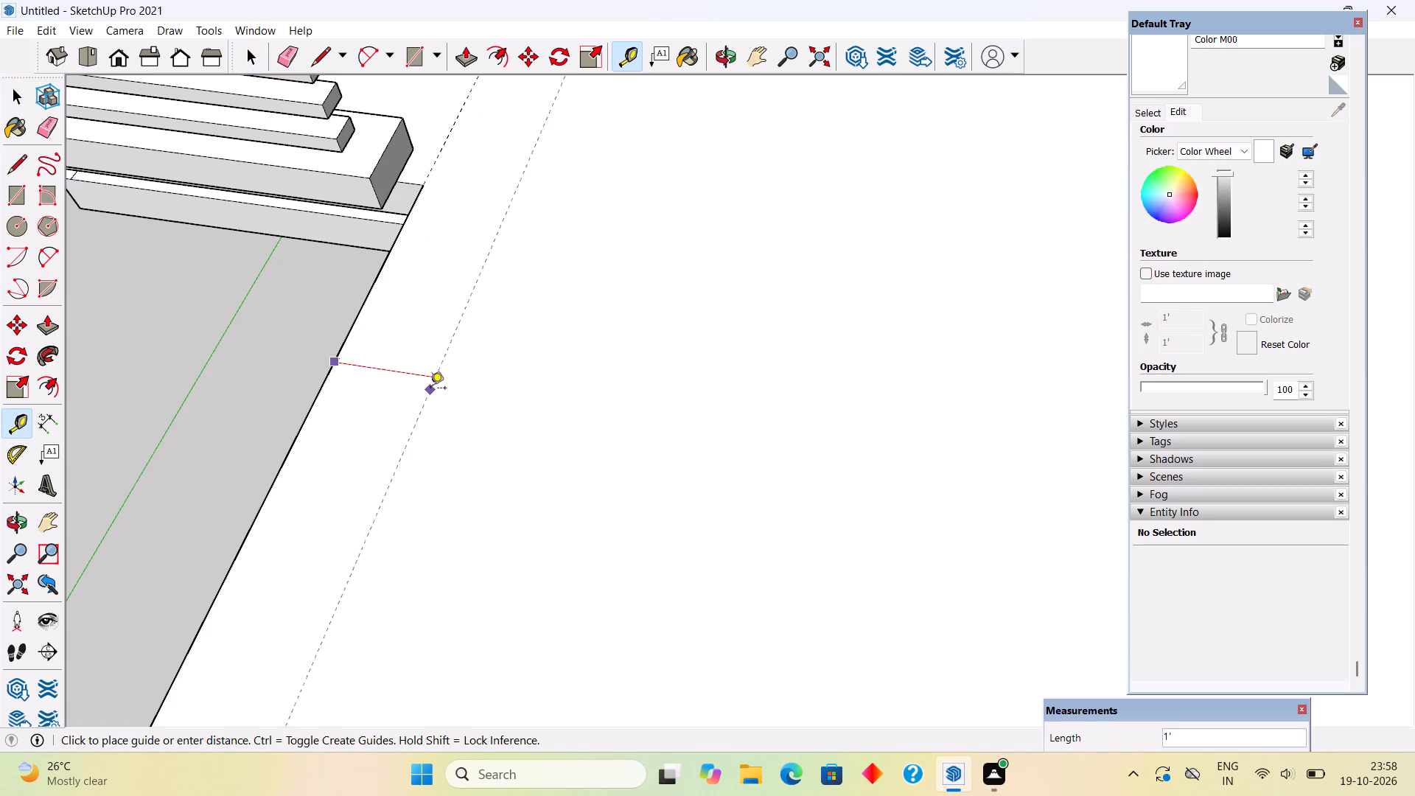
{"action": "type", "text": "9\""}
{"action": "key", "text": "Return"}
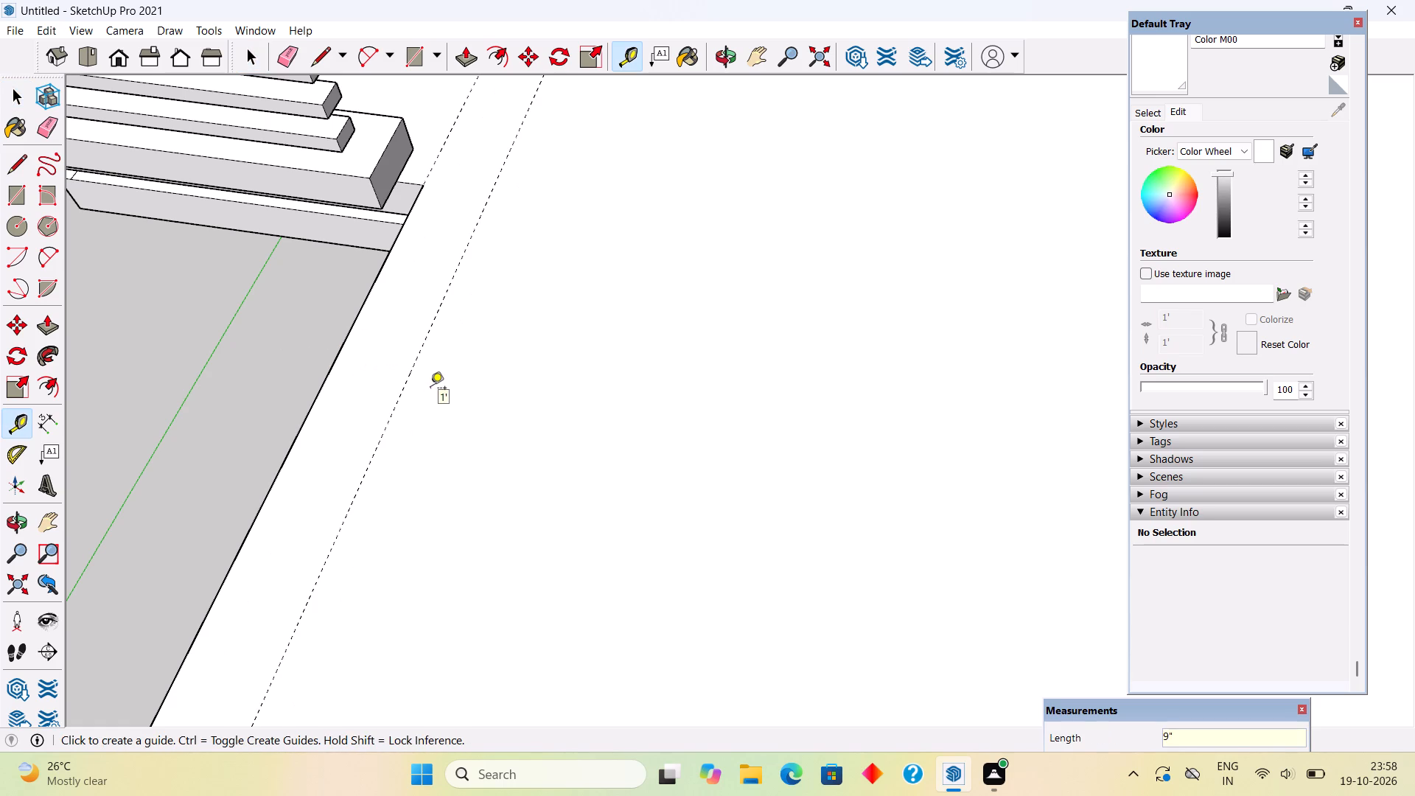
Draw a 9" by 7' 6" rectangle between the roof slab's edge and the guide, from the railing end to the outer corner.
{"action": "key", "text": "r"}
{"action": "left_click", "coordinate": [424, 180]}
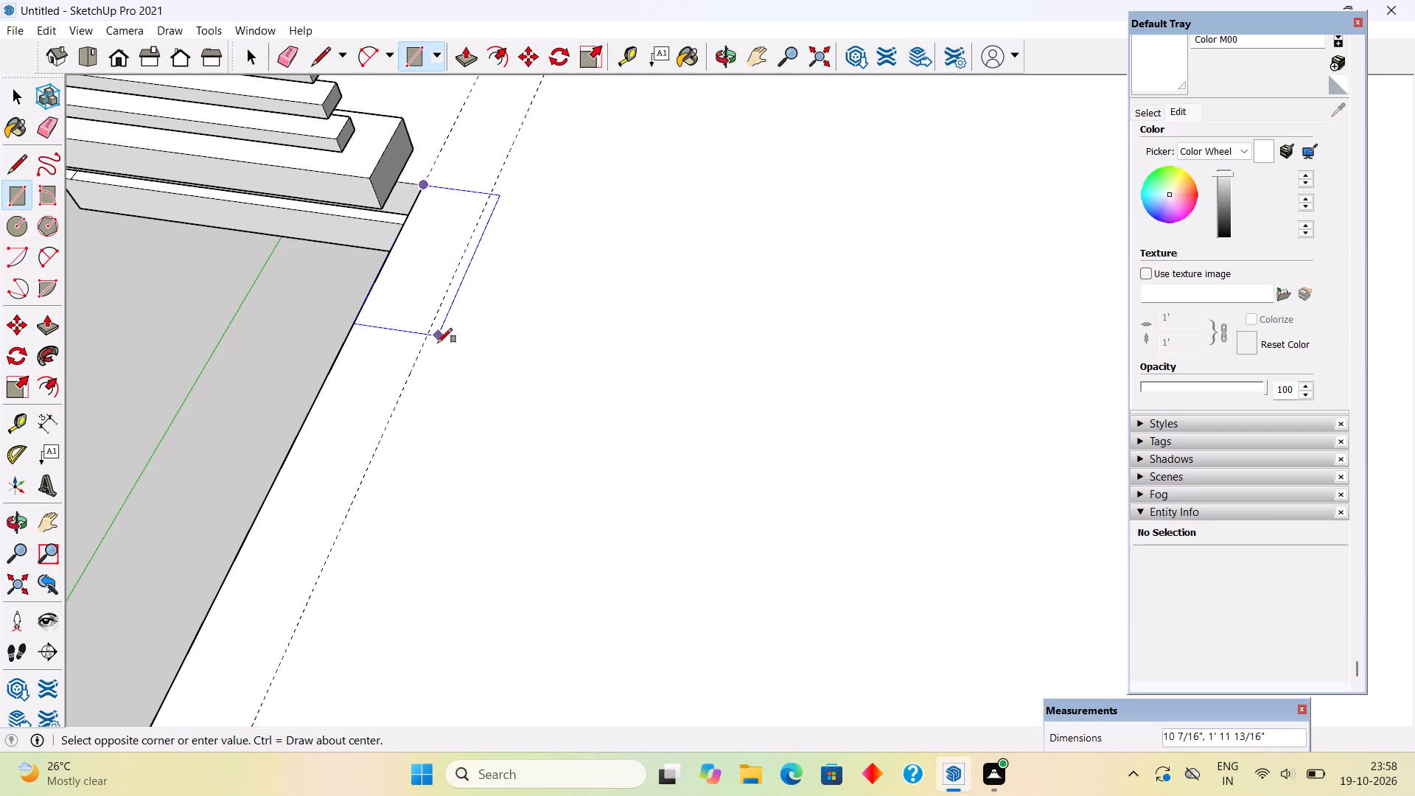
{"action": "scroll", "coordinate": [439, 346], "scroll_direction": "down", "scroll_amount": 11}
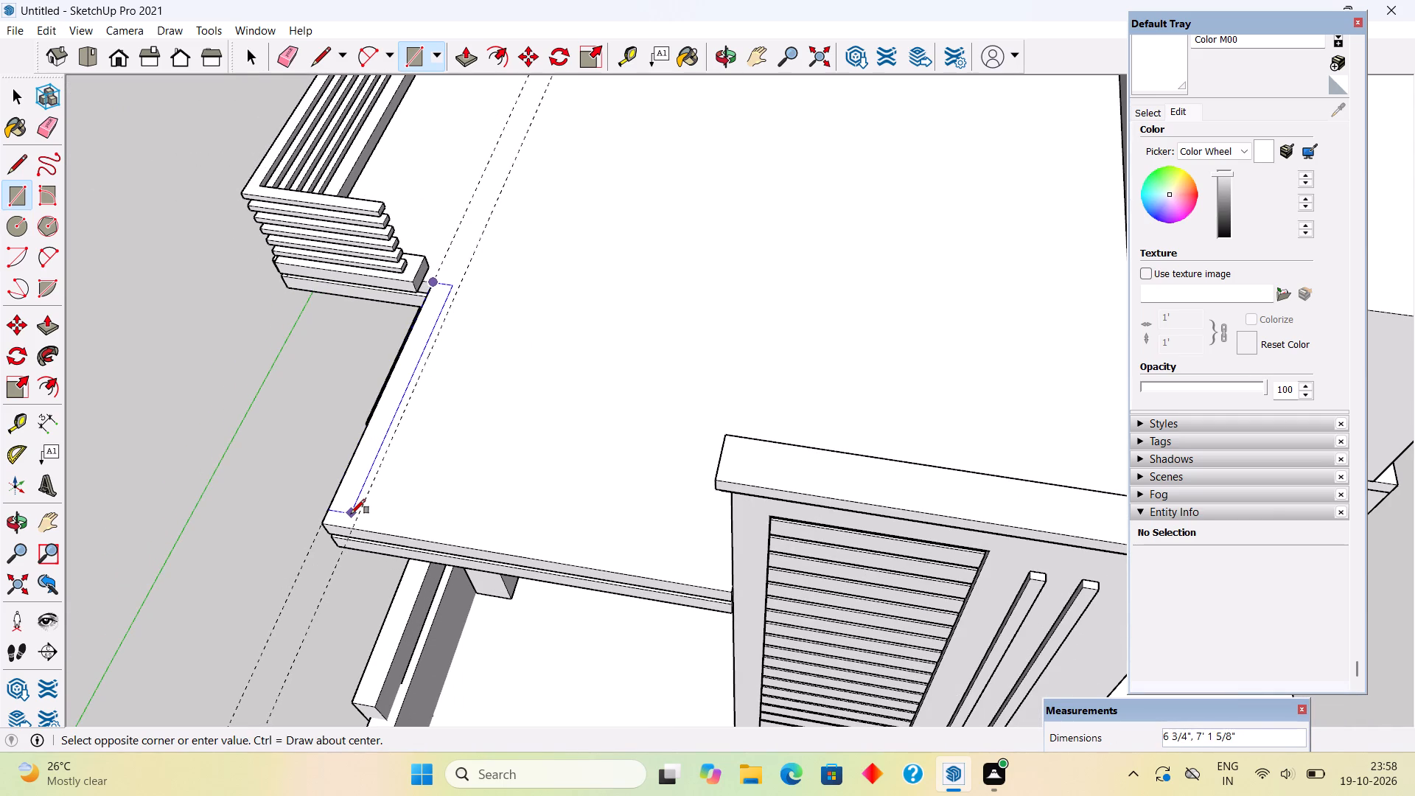
{"action": "left_click", "coordinate": [351, 527]}
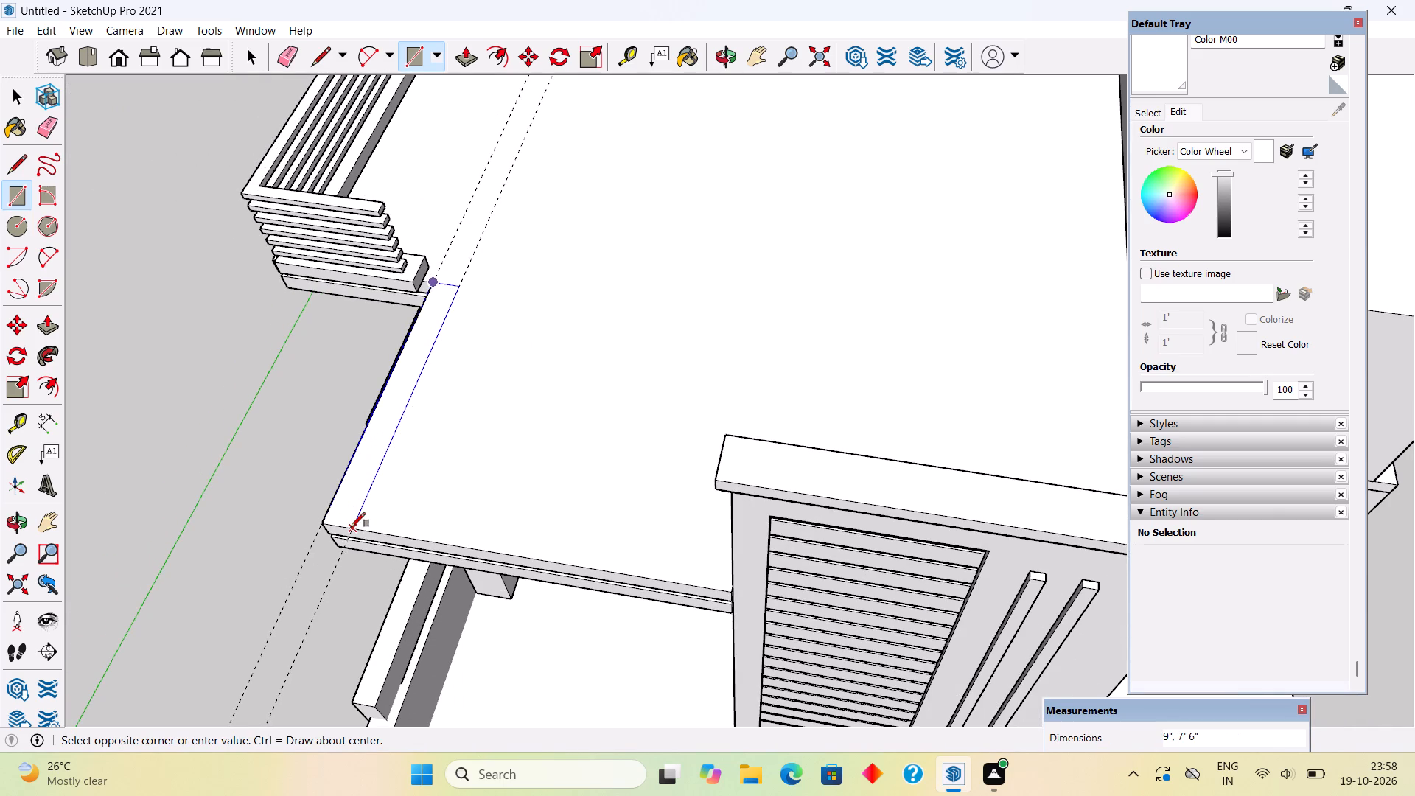
Push/pull the 9" wide strip on the roof slab up 3' as a parapet wall.
{"action": "key", "text": "p"}
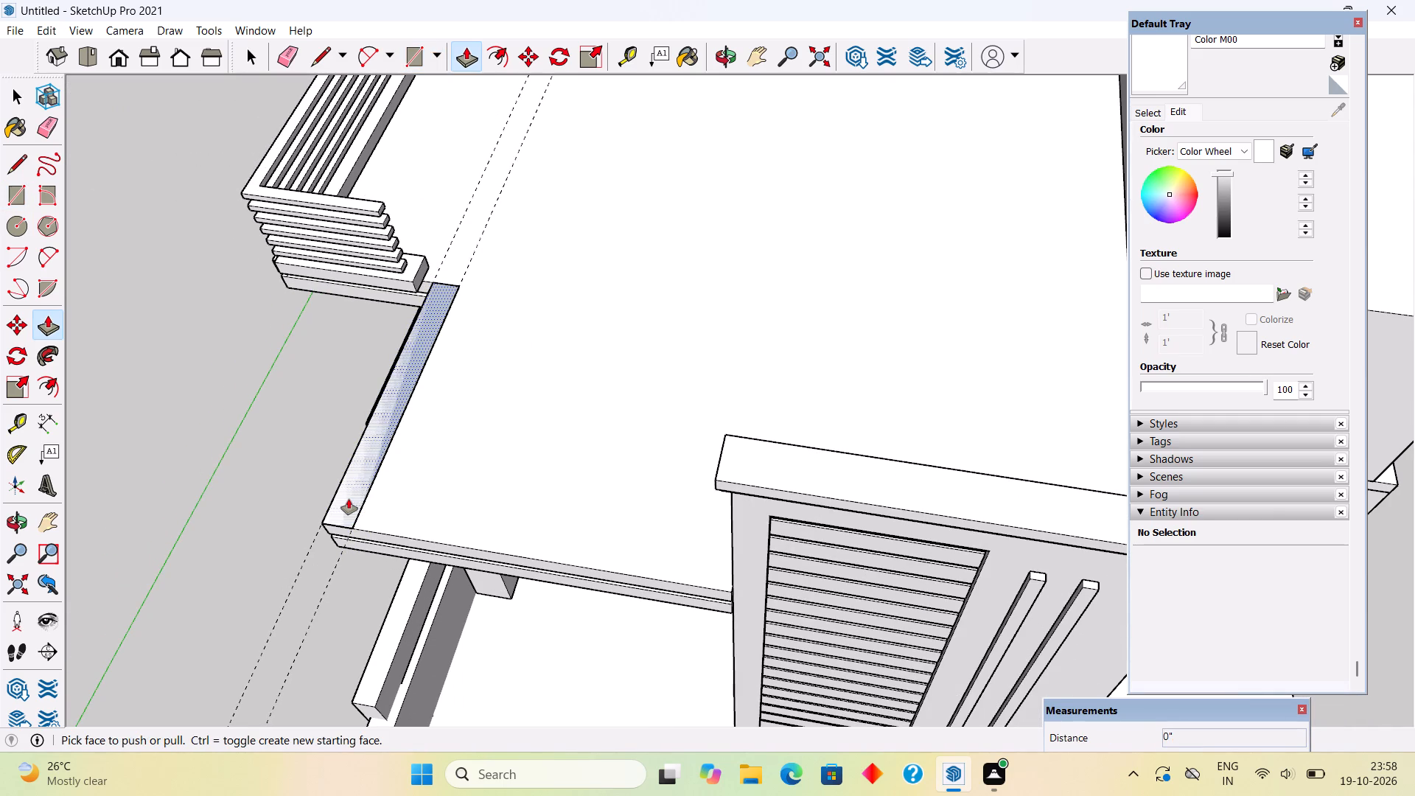
{"action": "left_click", "coordinate": [349, 499]}
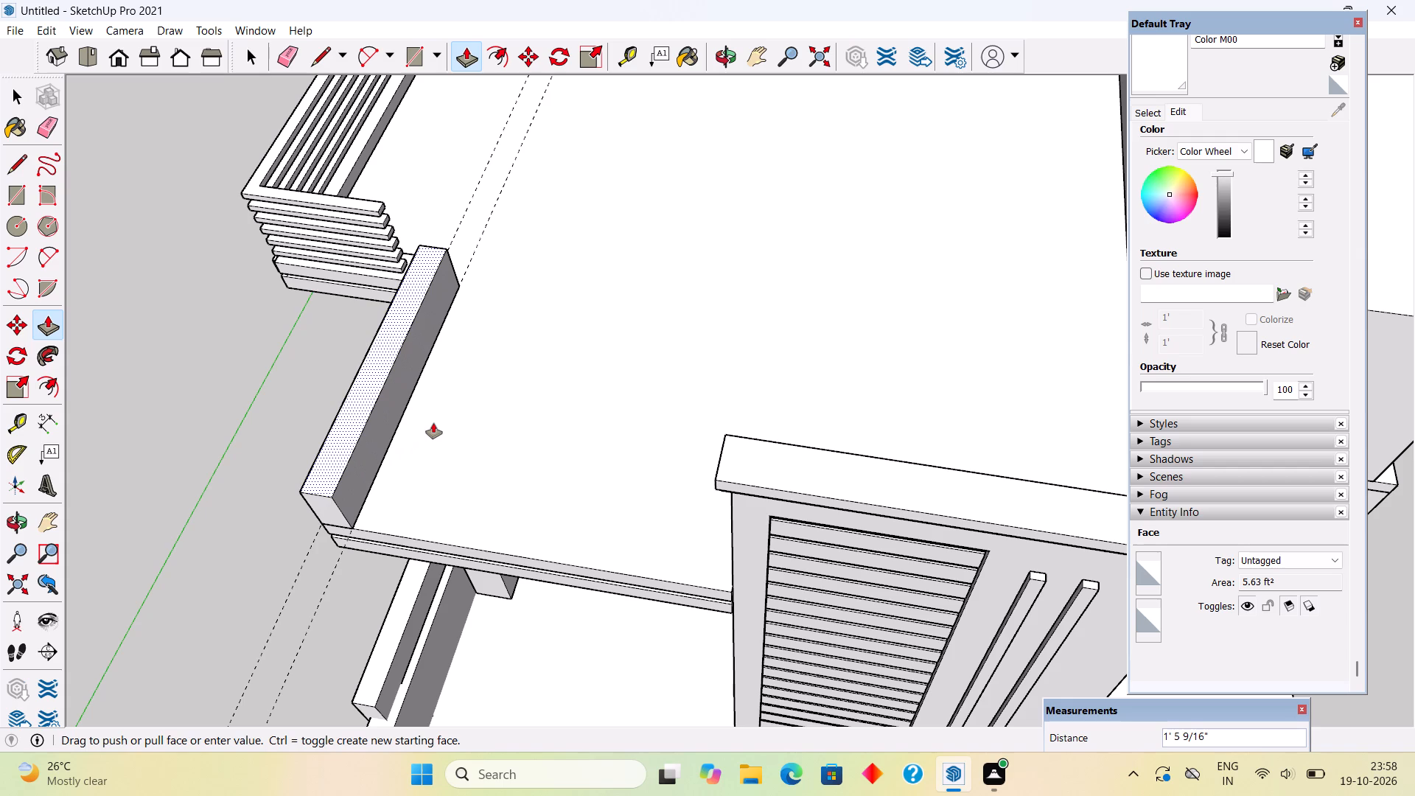
{"action": "key", "text": "3"}
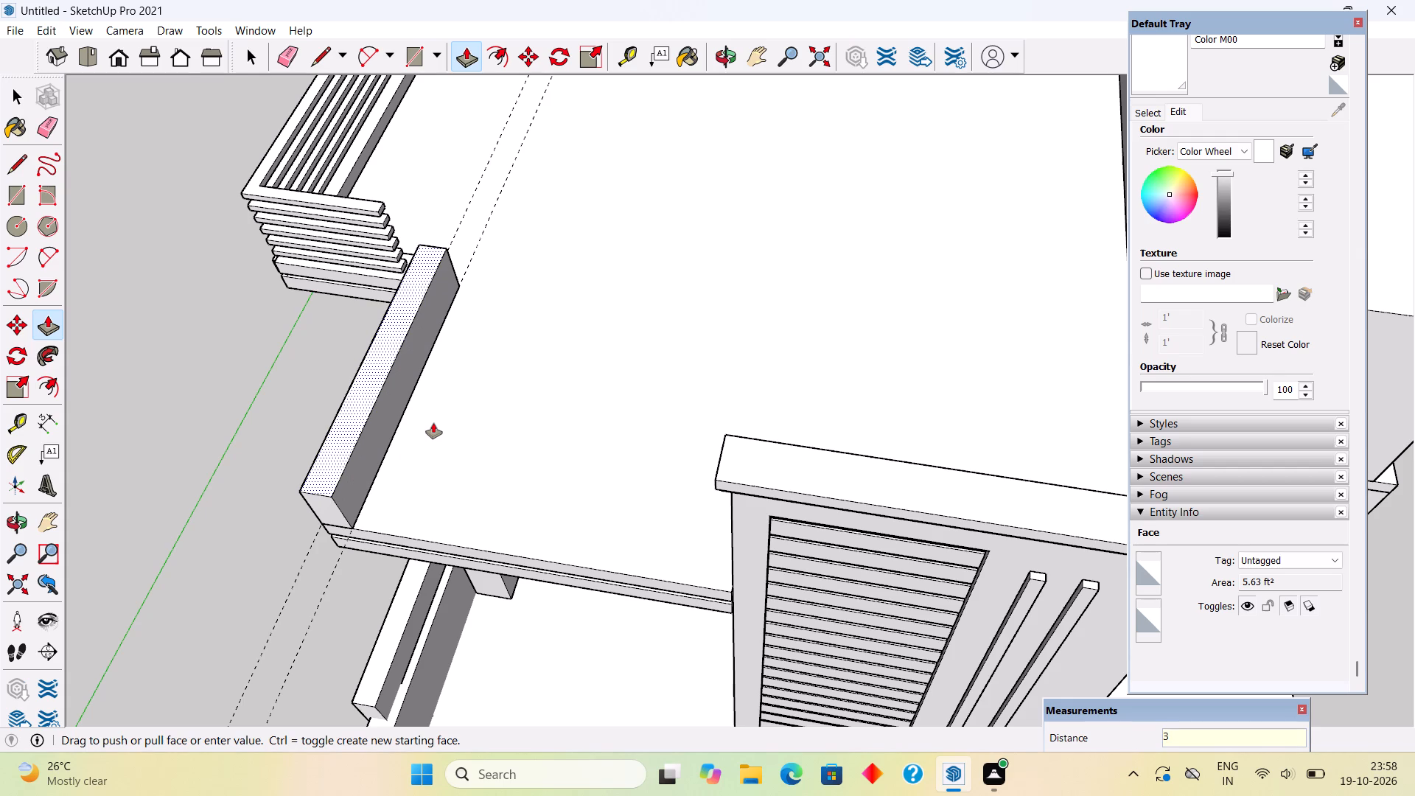
{"action": "key", "text": "apostrophe"}
{"action": "key", "text": "Return"}
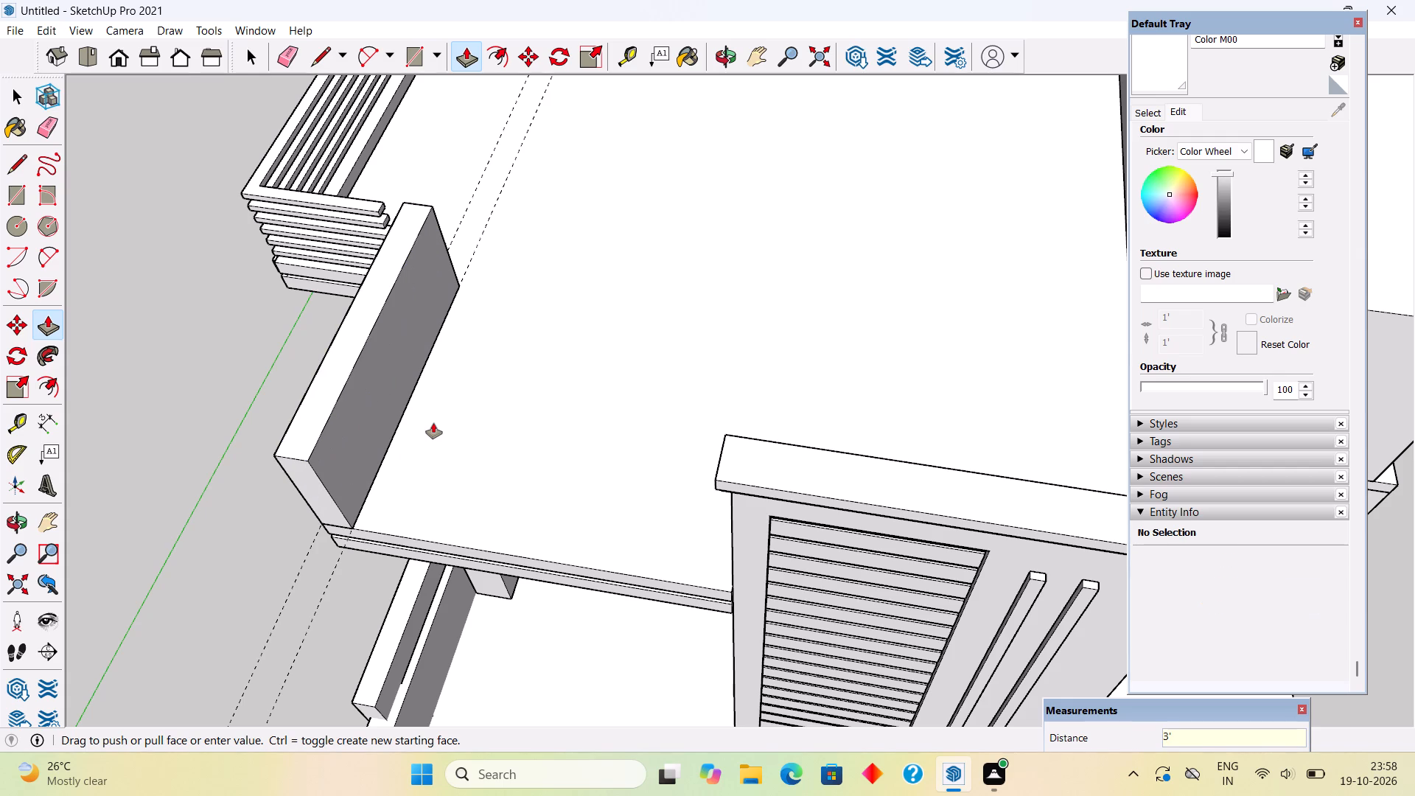
Make the new 3' high roof parapet wall a group.
{"action": "middle_click_drag", "start_coordinate": [385, 444], "coordinate": [696, 300]}
{"action": "scroll", "coordinate": [691, 306], "scroll_direction": "down", "scroll_amount": 4}
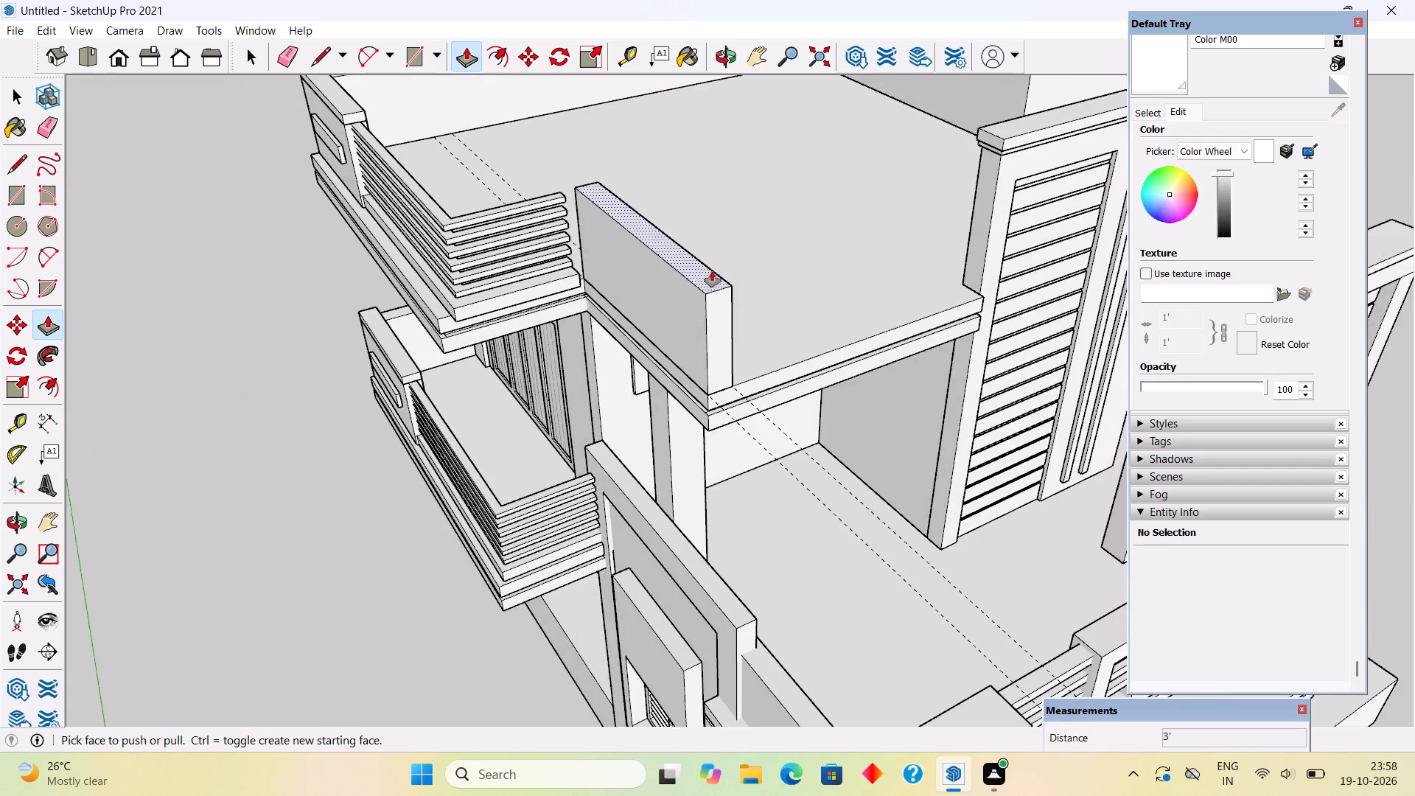
{"action": "middle_click_drag", "start_coordinate": [640, 321], "coordinate": [685, 181]}
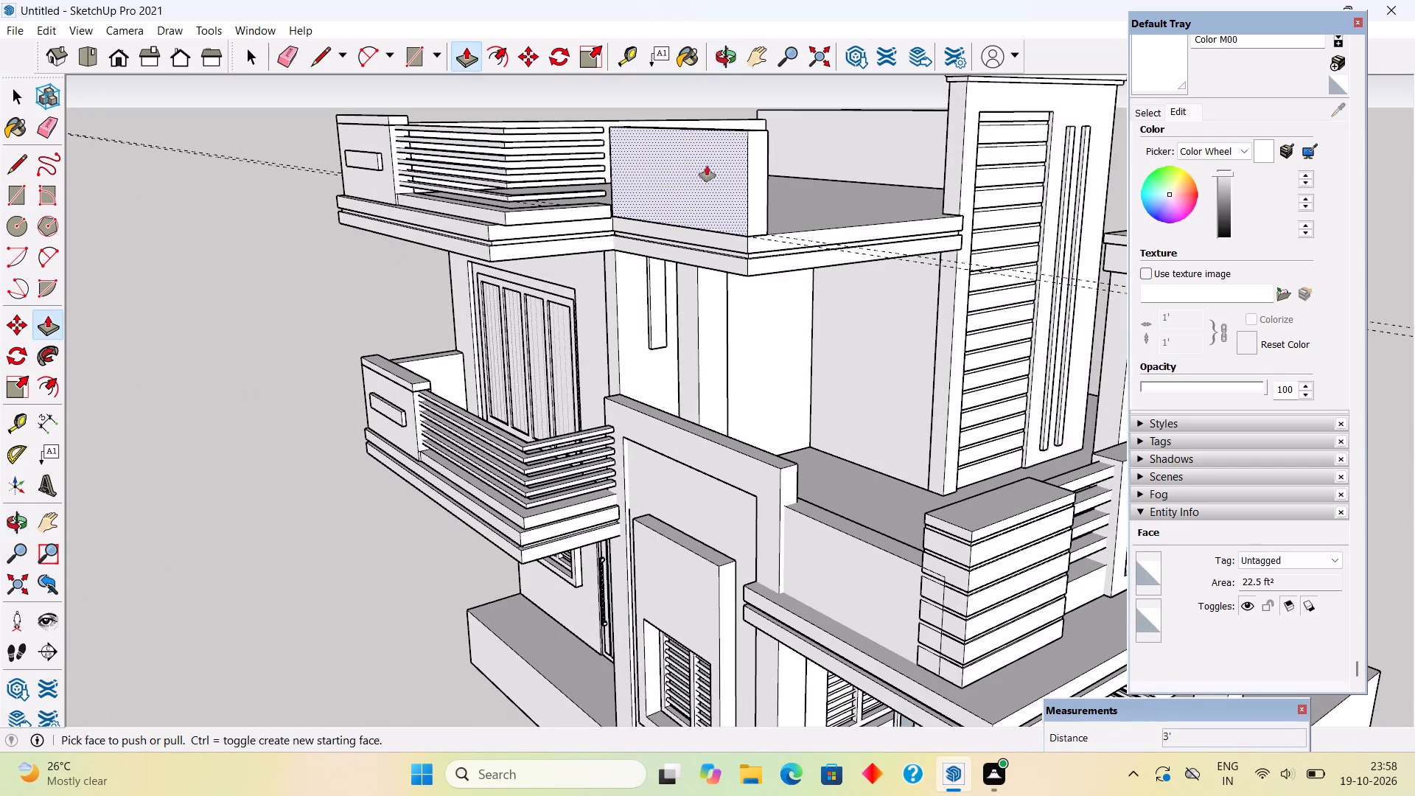
{"action": "key", "text": "space"}
{"action": "triple_click", "coordinate": [712, 162]}
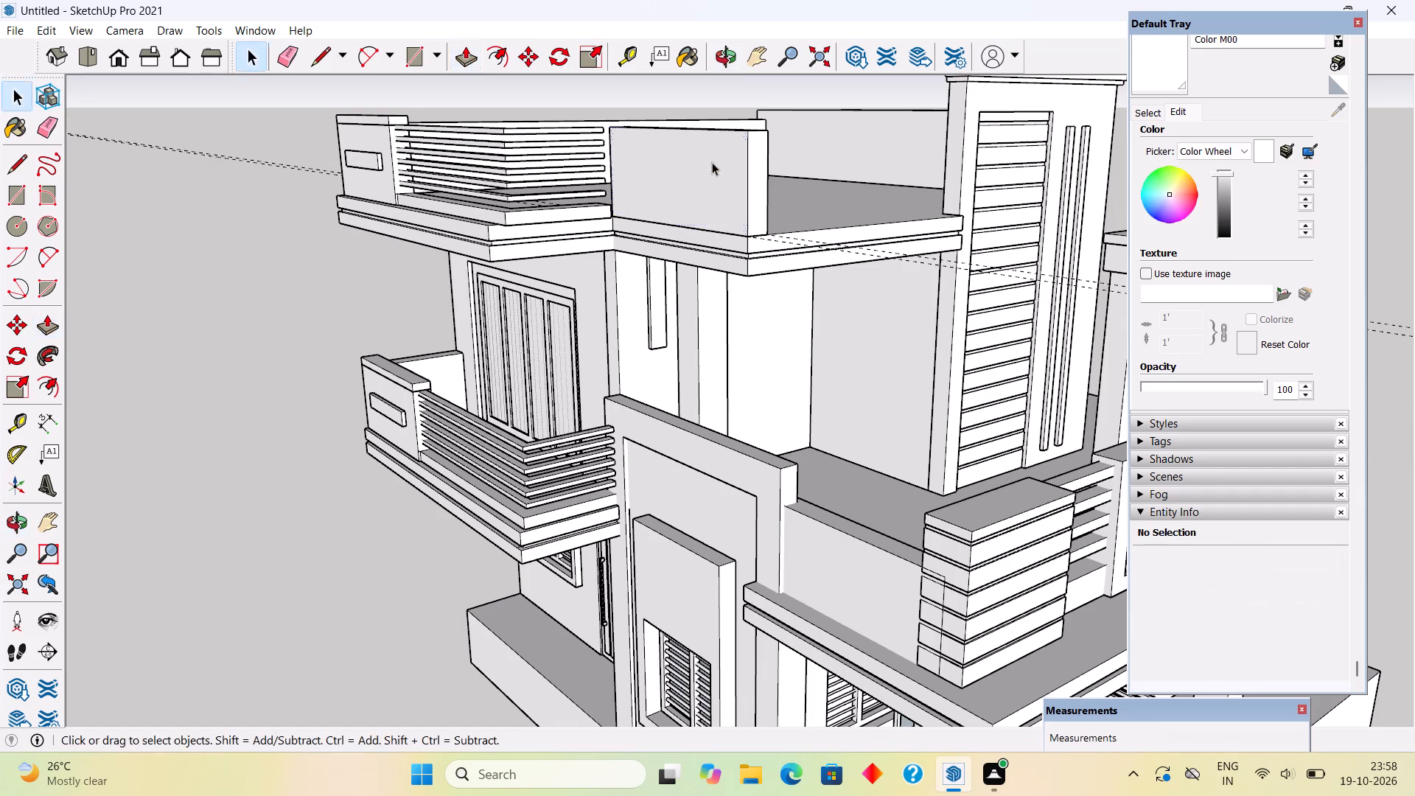
{"action": "right_click", "coordinate": [712, 162]}
{"action": "left_click", "coordinate": [800, 313]}
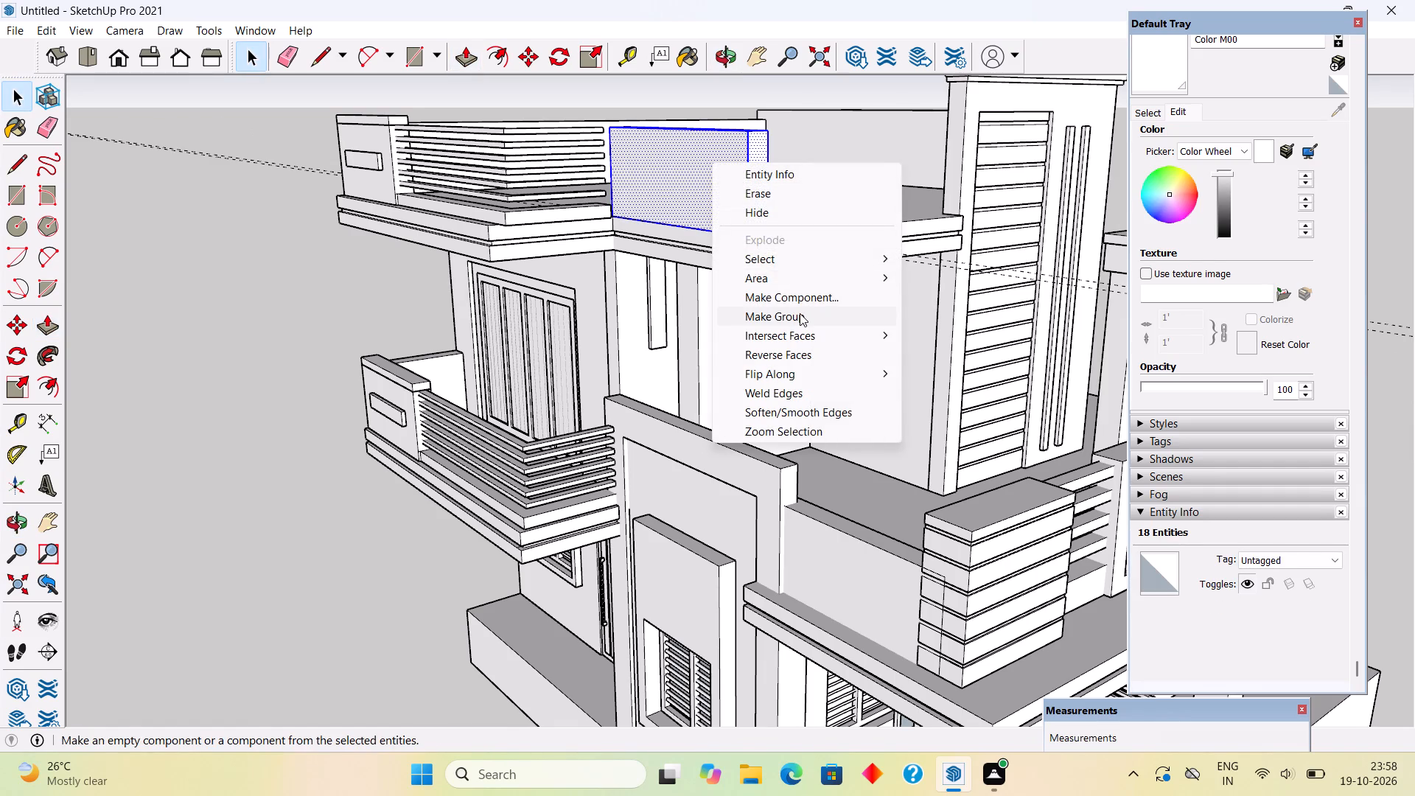
{"action": "left_click", "coordinate": [277, 379]}
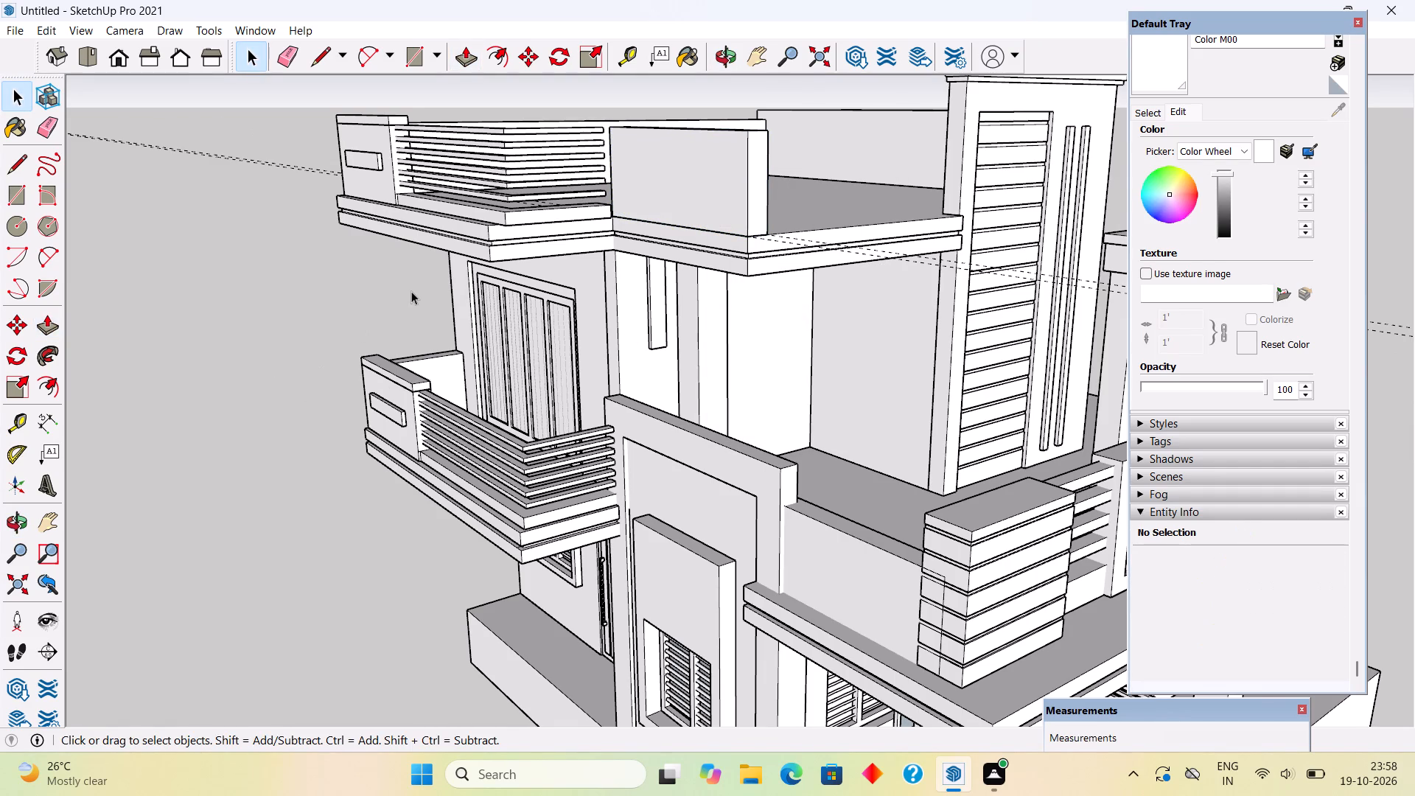
Extend the open end of the roof railing's topmost bar 6" to the new parapet wall, and leave its group.
{"action": "scroll", "coordinate": [419, 287], "scroll_direction": "up", "scroll_amount": 4}
{"action": "scroll", "coordinate": [423, 285], "scroll_direction": "down", "scroll_amount": 5}
{"action": "scroll", "coordinate": [559, 104], "scroll_direction": "up", "scroll_amount": 5}
{"action": "scroll", "coordinate": [621, 188], "scroll_direction": "up", "scroll_amount": 3}
{"action": "middle_click_drag", "start_coordinate": [576, 211], "coordinate": [452, 265]}
{"action": "scroll", "coordinate": [495, 210], "scroll_direction": "up", "scroll_amount": 5}
{"action": "middle_click_drag", "start_coordinate": [482, 223], "coordinate": [433, 253]}
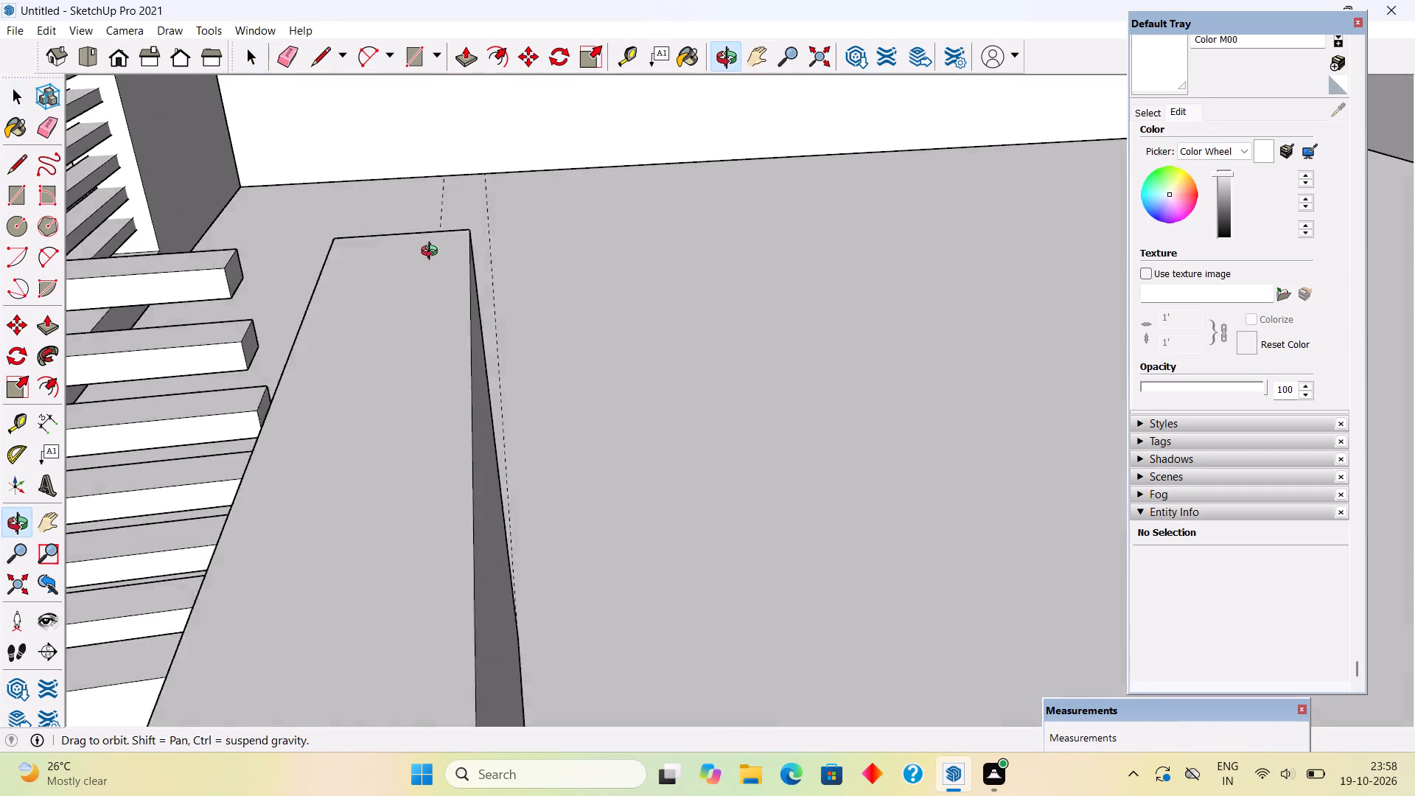
{"action": "middle_click_drag", "start_coordinate": [433, 253], "coordinate": [436, 268]}
{"action": "scroll", "coordinate": [331, 369], "scroll_direction": "up", "scroll_amount": 5}
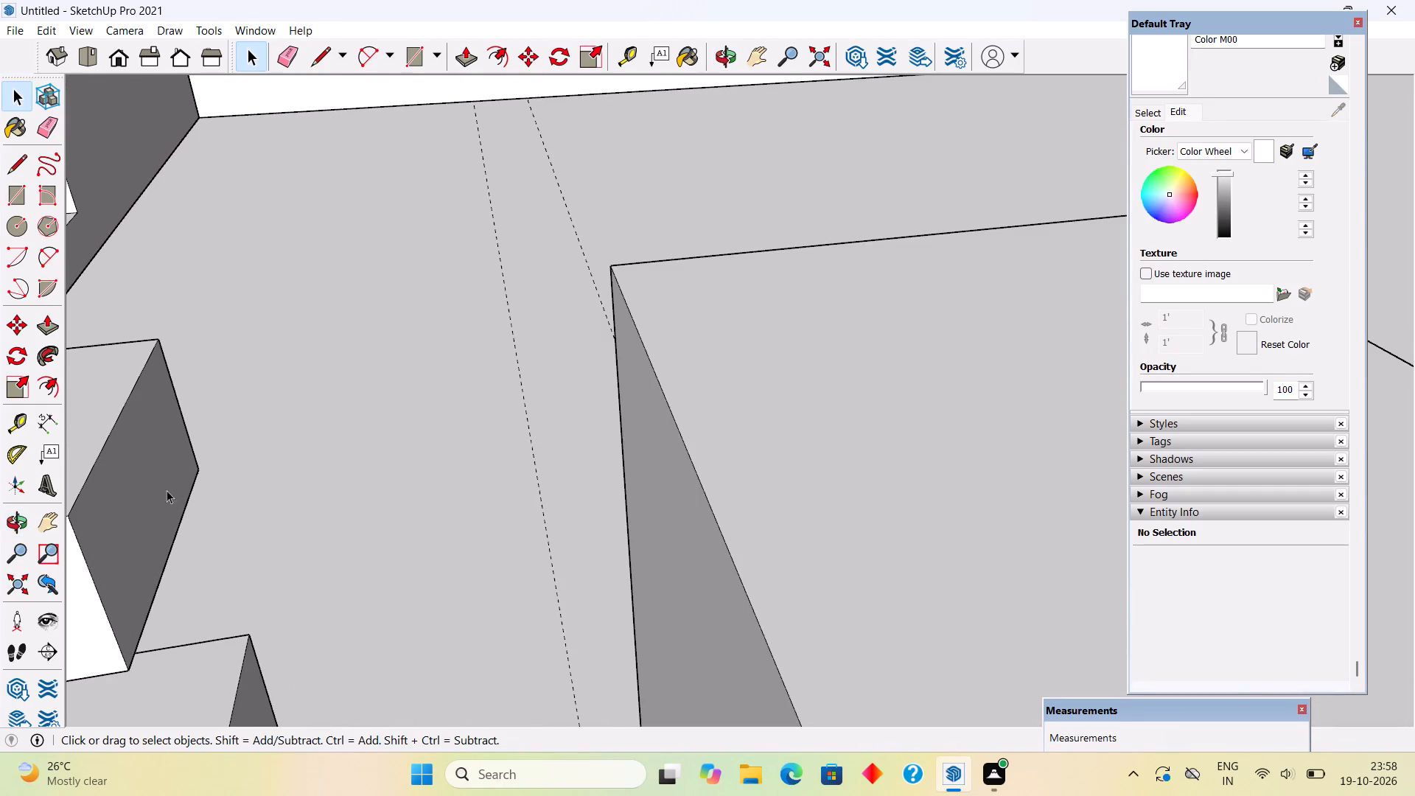
{"action": "triple_click", "coordinate": [148, 495]}
{"action": "key", "text": "p"}
{"action": "left_click", "coordinate": [148, 488]}
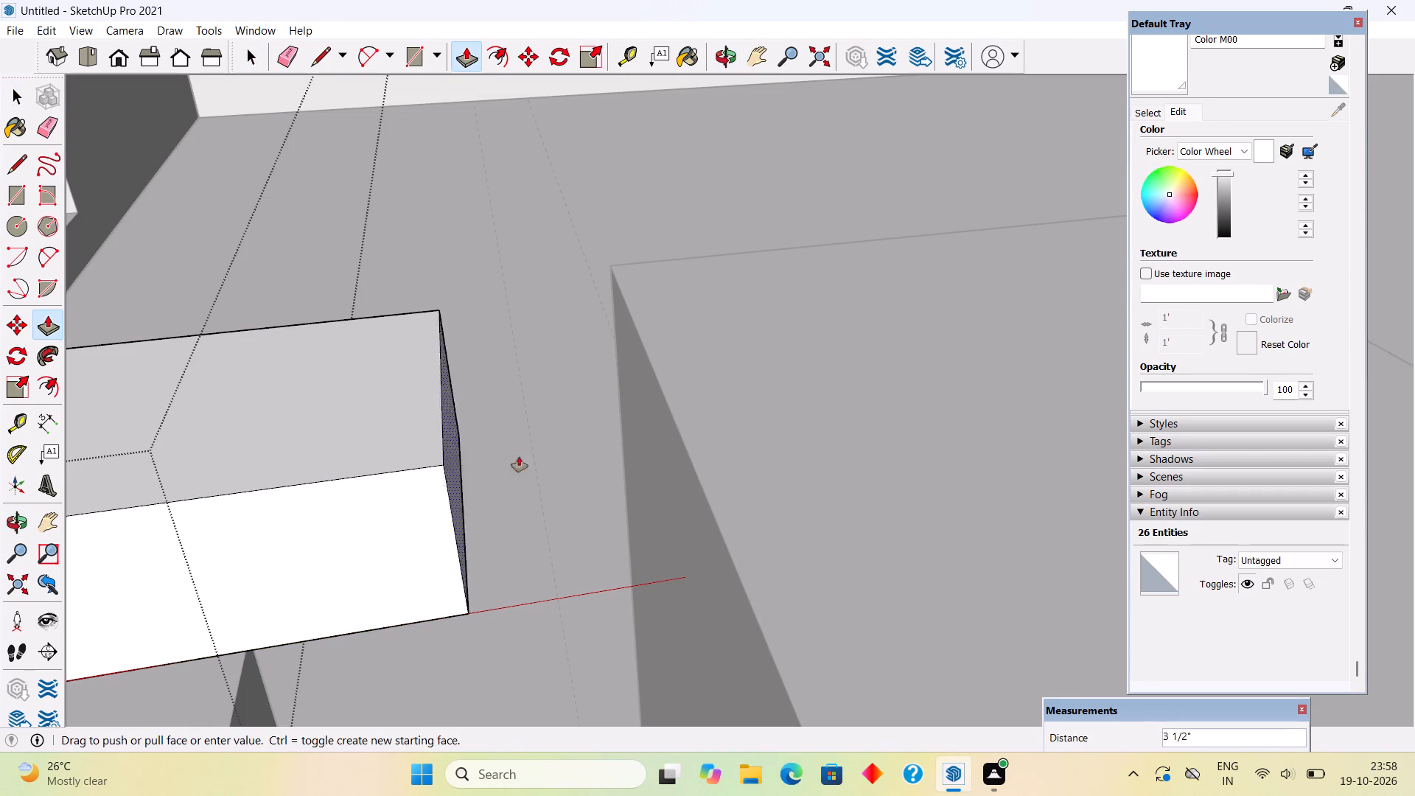
{"action": "left_click", "coordinate": [708, 488]}
{"action": "scroll", "coordinate": [696, 453], "scroll_direction": "down", "scroll_amount": 12}
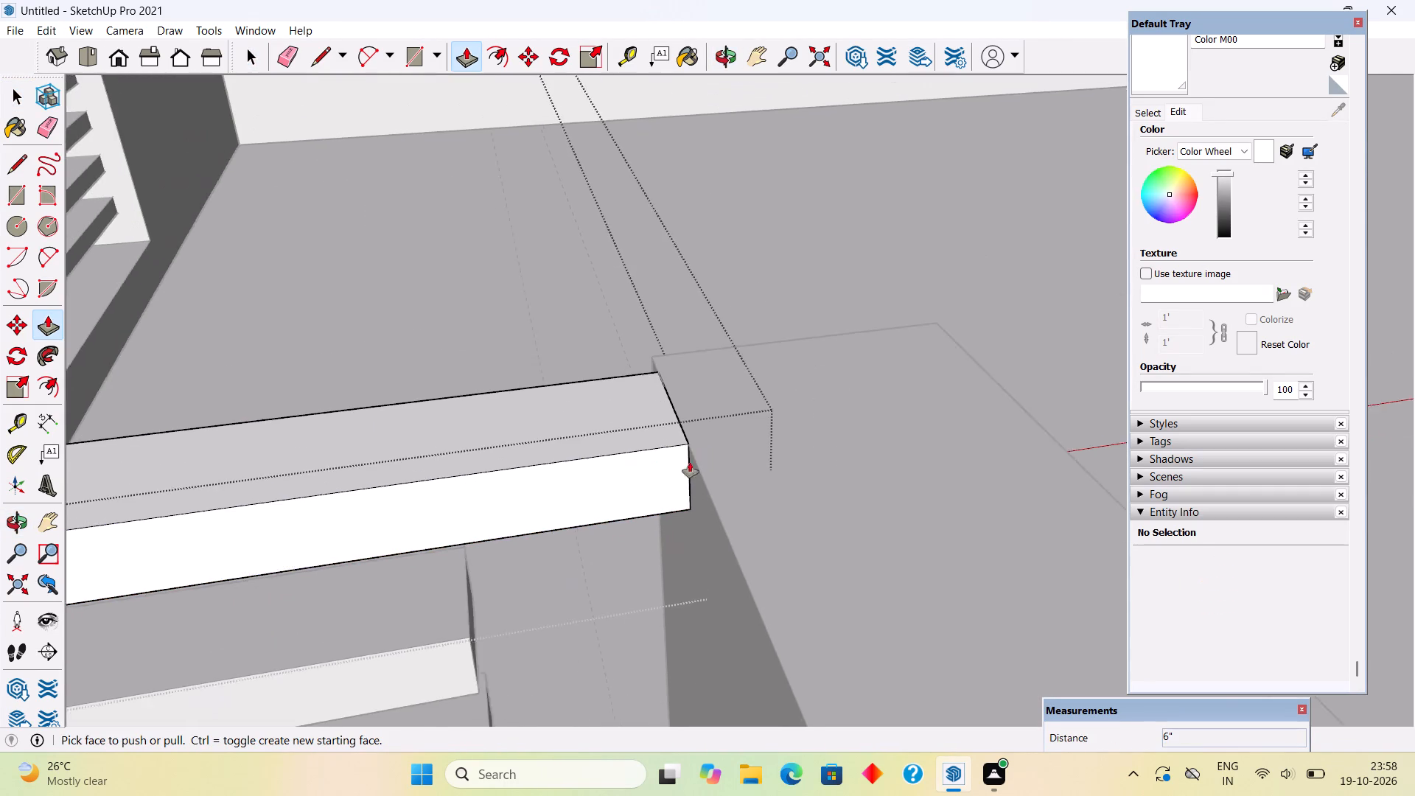
{"action": "scroll", "coordinate": [678, 457], "scroll_direction": "down", "scroll_amount": 6}
{"action": "middle_click_drag", "start_coordinate": [559, 584], "coordinate": [460, 389]}
{"action": "scroll", "coordinate": [460, 389], "scroll_direction": "down", "scroll_amount": 2}
{"action": "middle_click_drag", "start_coordinate": [457, 524], "coordinate": [679, 626]}
{"action": "scroll", "coordinate": [679, 626], "scroll_direction": "down", "scroll_amount": 3}
{"action": "scroll", "coordinate": [286, 552], "scroll_direction": "down", "scroll_amount": 3}
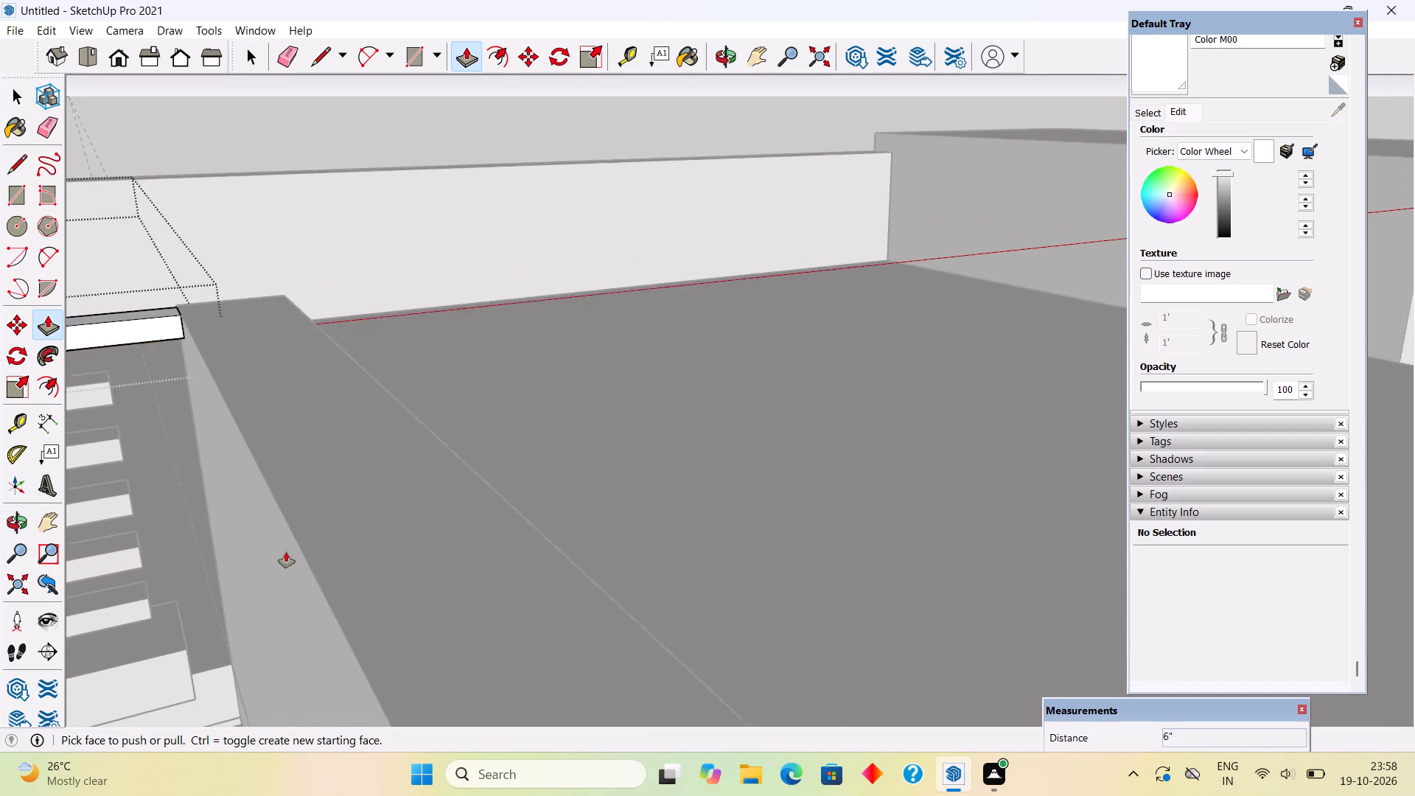
{"action": "scroll", "coordinate": [286, 552], "scroll_direction": "down", "scroll_amount": 4}
{"action": "key", "text": "space"}
{"action": "scroll", "coordinate": [417, 480], "scroll_direction": "down", "scroll_amount": 2}
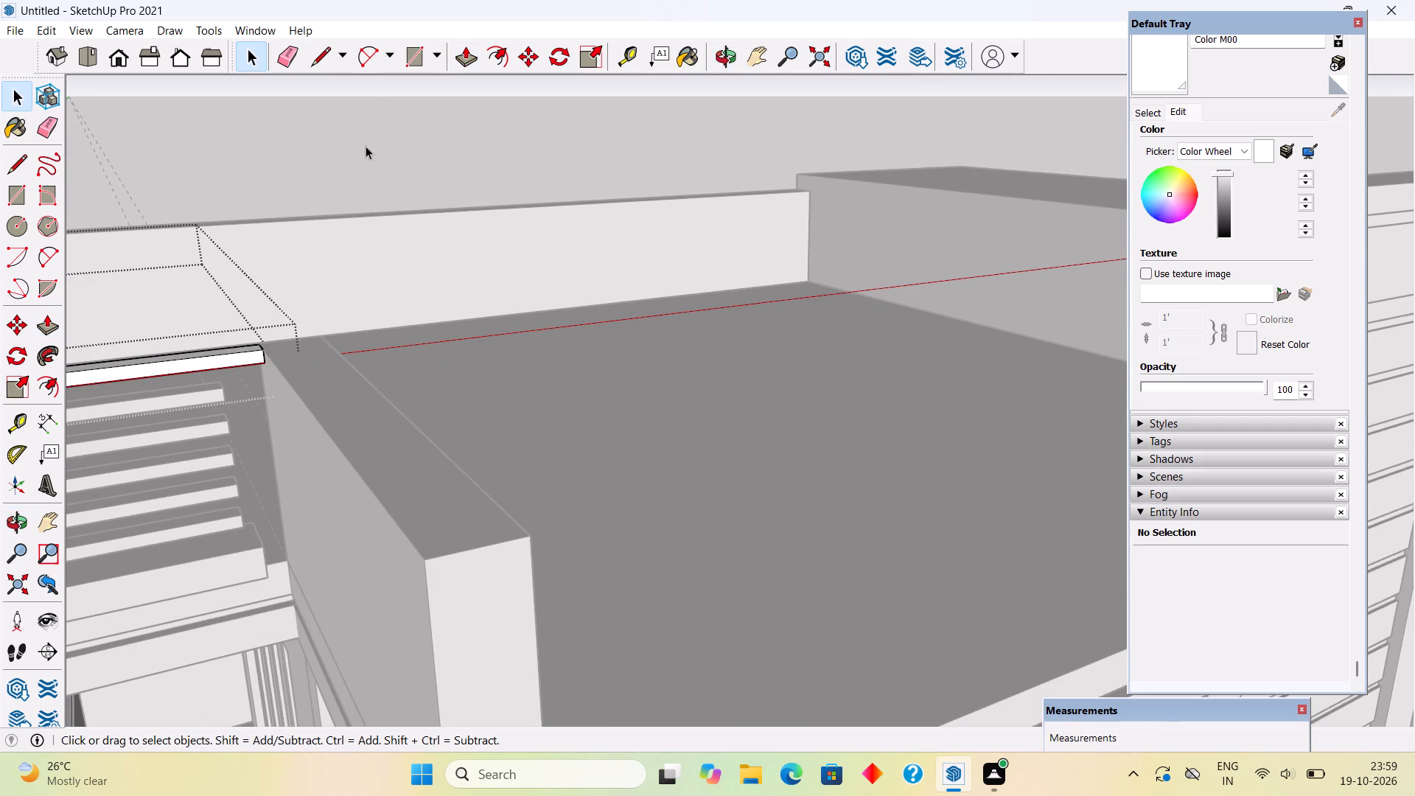
{"action": "left_click", "coordinate": [366, 146]}
Hide the new roof parapet wall group beside the railing ends.
{"action": "left_click", "coordinate": [279, 427]}
{"action": "right_click", "coordinate": [279, 427]}
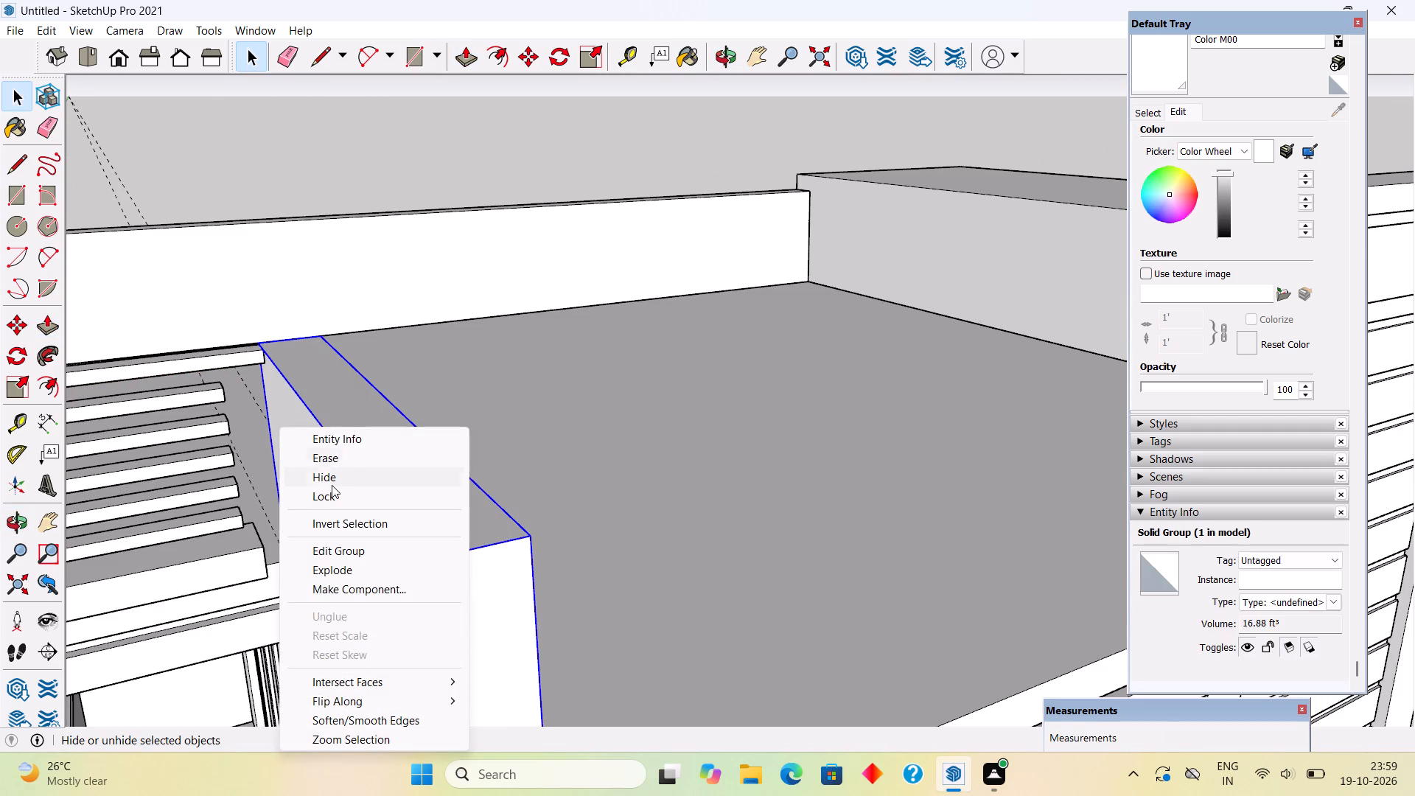
{"action": "left_click", "coordinate": [332, 484]}
Extend the open end of the roof railing's second bar from the top 6", flush with the topmost bar.
{"action": "middle_click_drag", "start_coordinate": [398, 427], "coordinate": [248, 461]}
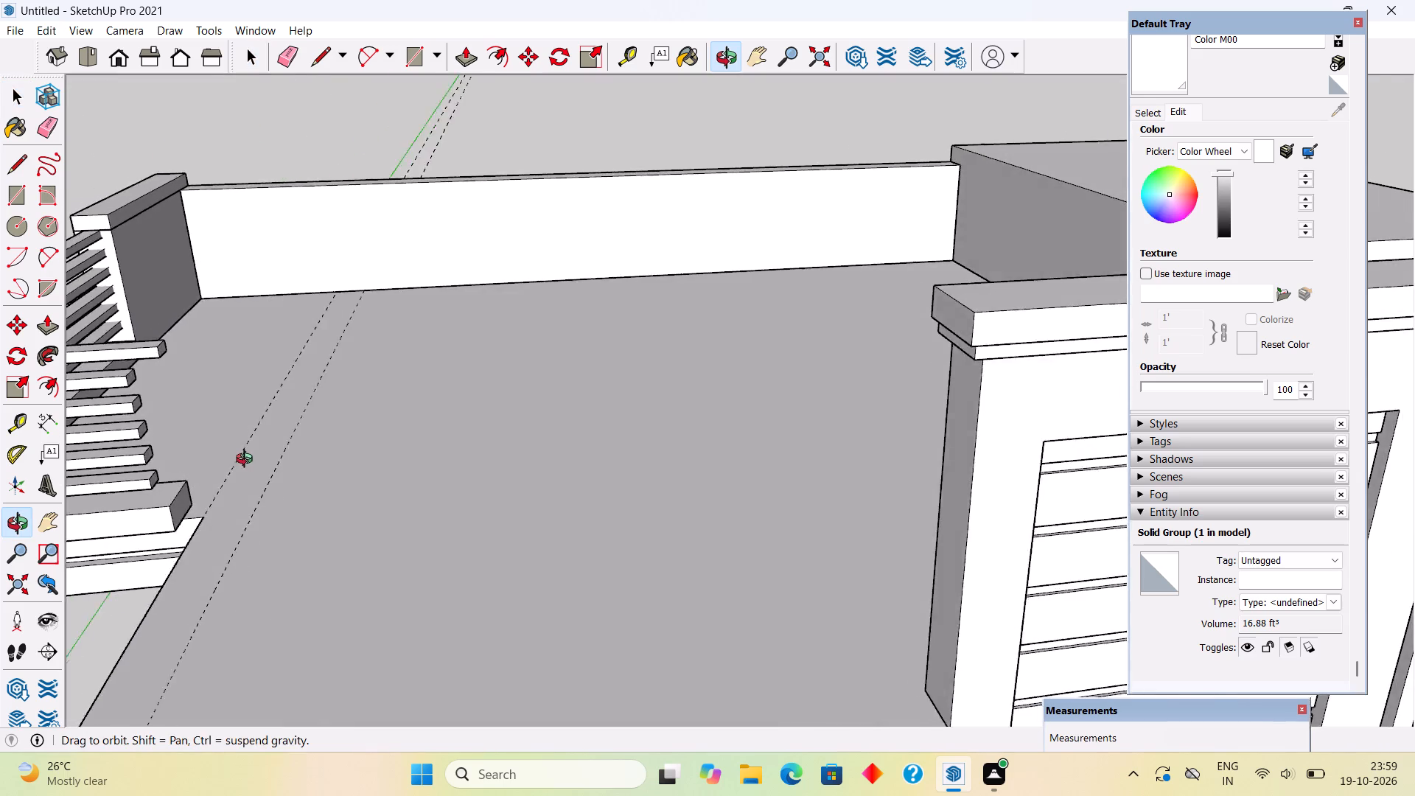
{"action": "middle_click_drag", "start_coordinate": [248, 461], "coordinate": [178, 436]}
{"action": "scroll", "coordinate": [148, 388], "scroll_direction": "up", "scroll_amount": 4}
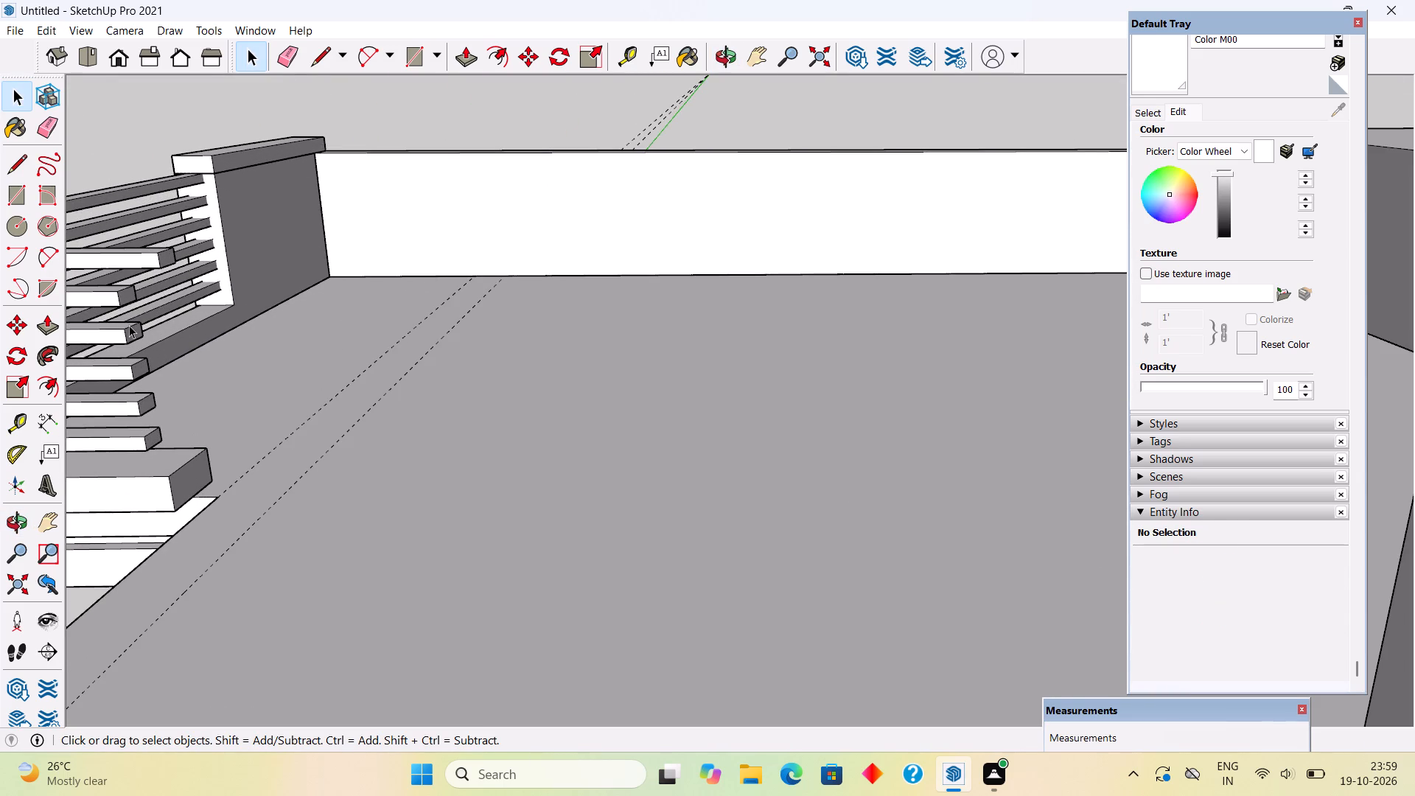
{"action": "triple_click", "coordinate": [133, 301]}
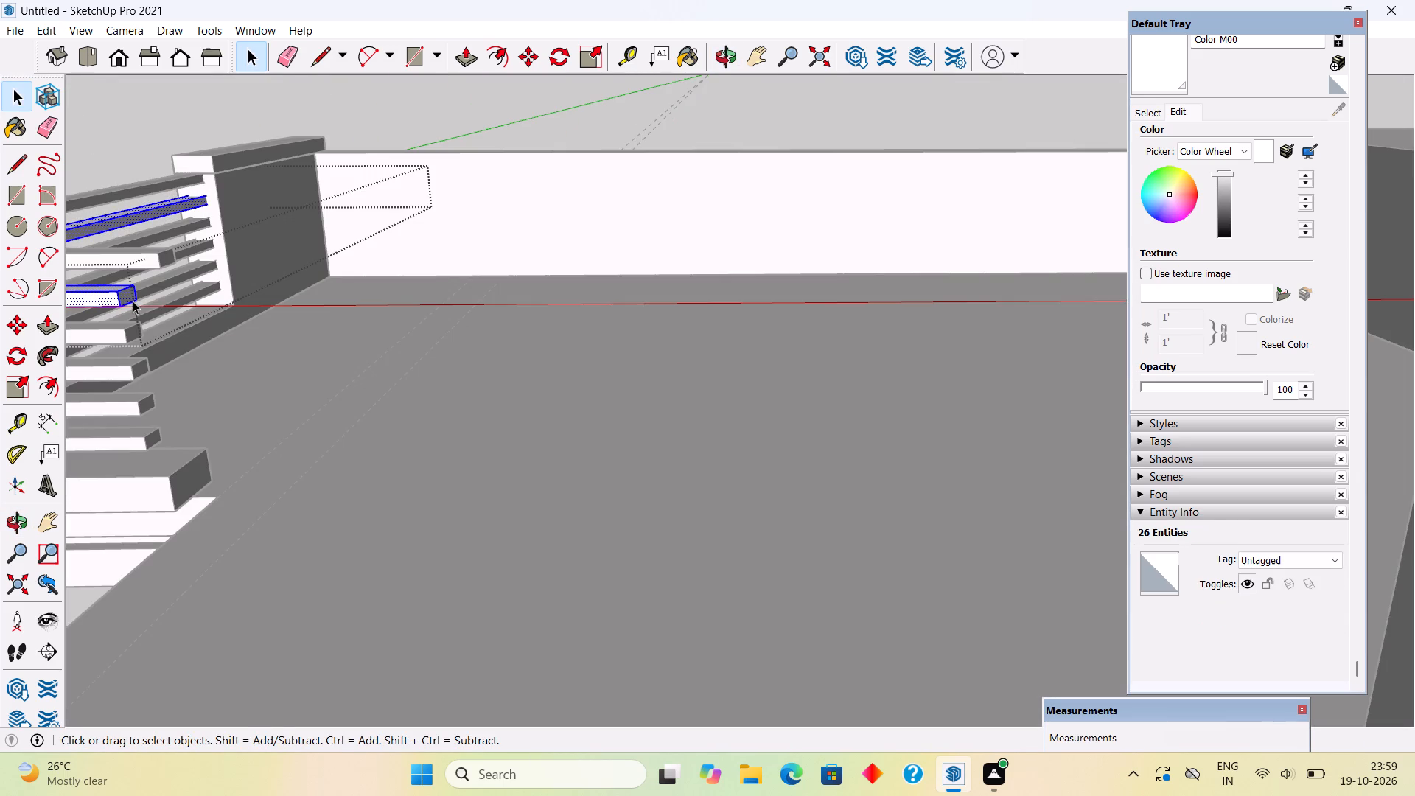
{"action": "key", "text": "p"}
{"action": "left_click", "coordinate": [133, 288]}
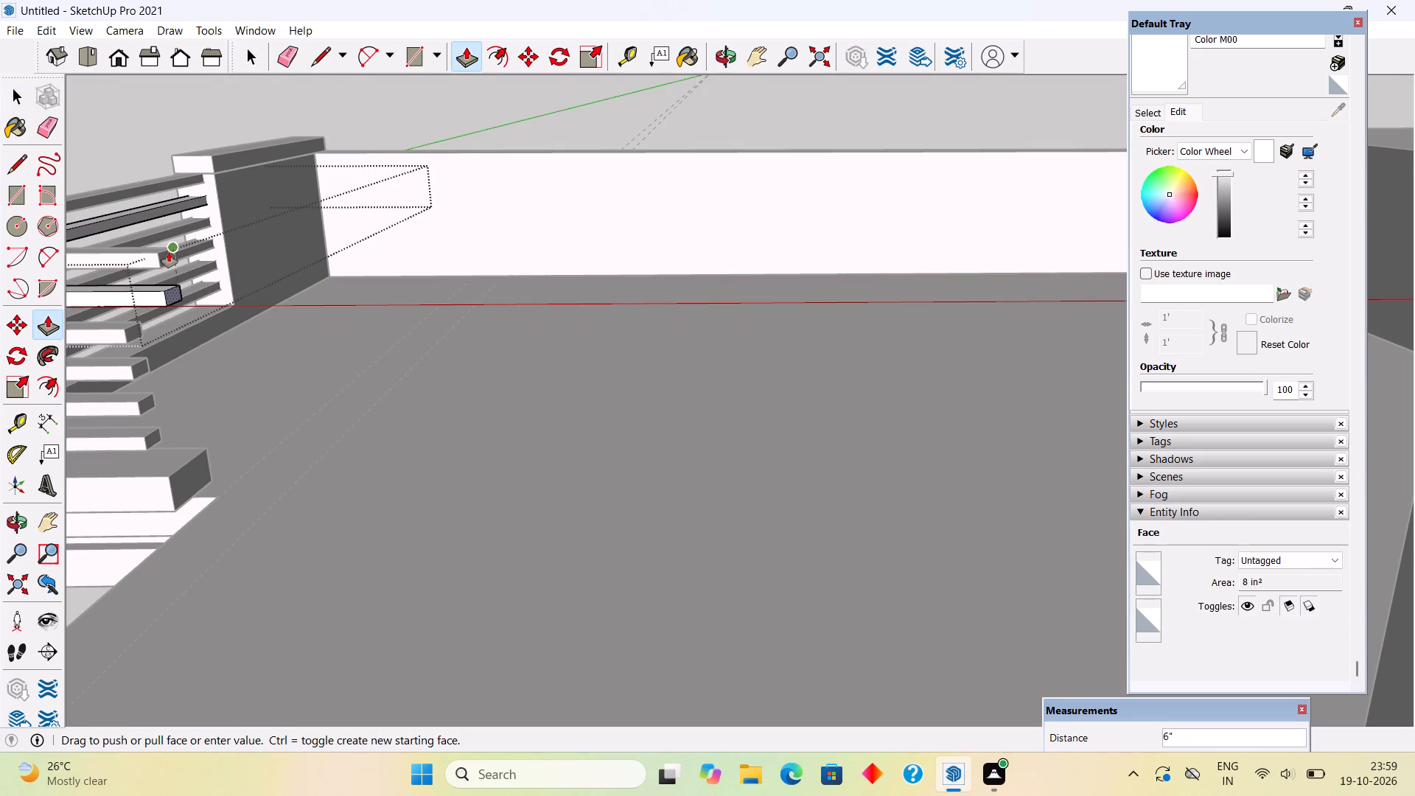
{"action": "left_click", "coordinate": [169, 252]}
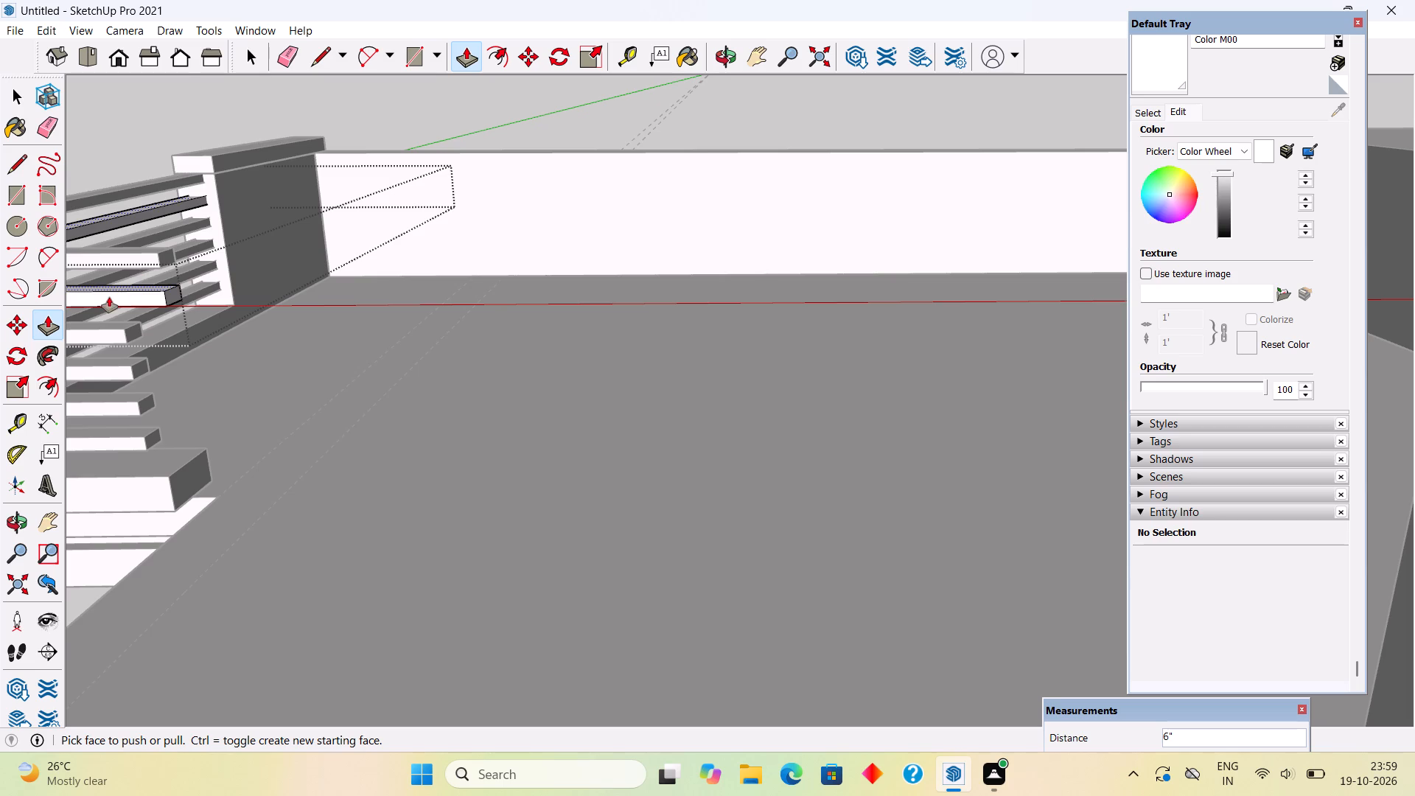
Extend the open ends of the roof railing's third and fourth bars from the top, using the end of the bar above each as reference.
{"action": "key", "text": "space"}
{"action": "triple_click", "coordinate": [134, 330]}
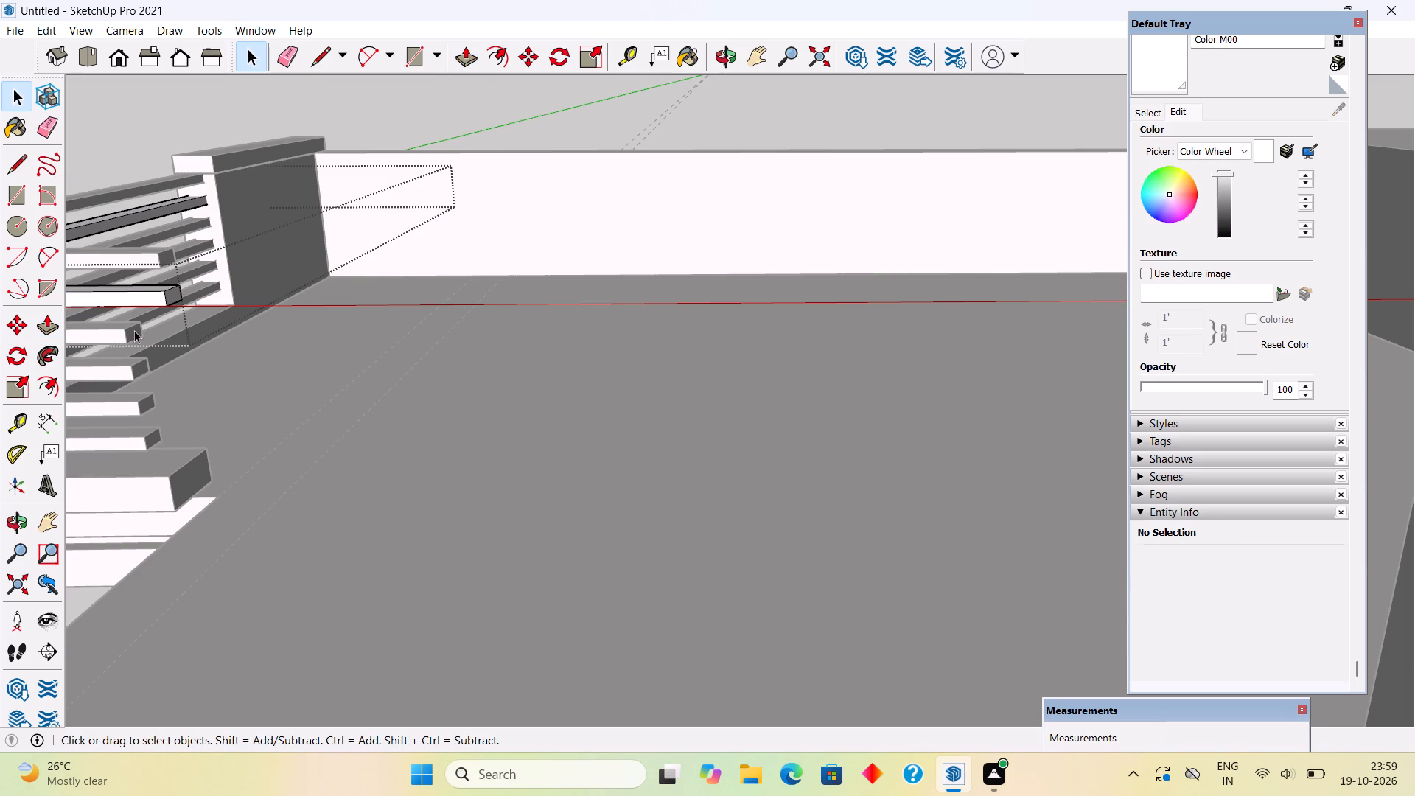
{"action": "key", "text": "p"}
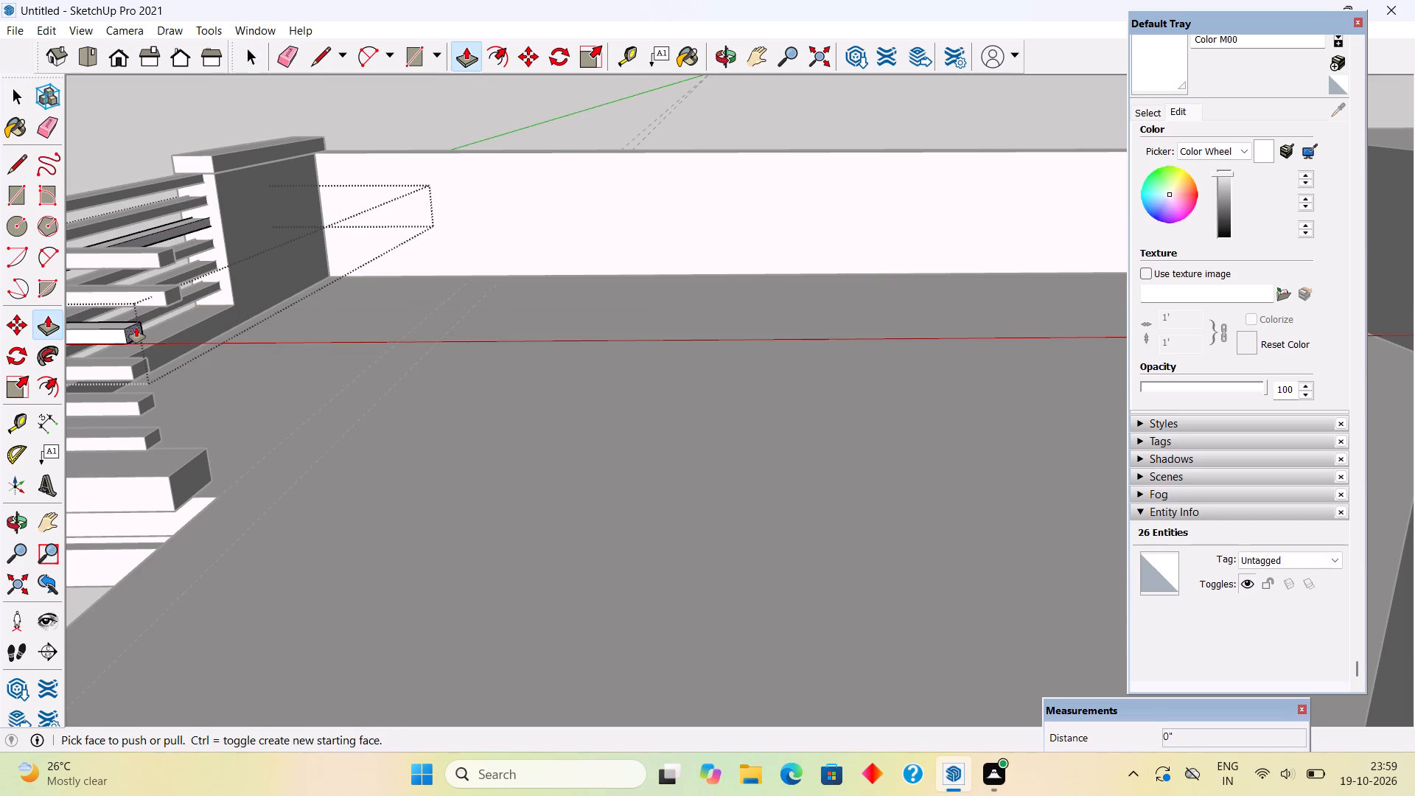
{"action": "left_click", "coordinate": [136, 327]}
{"action": "left_click", "coordinate": [160, 285]}
{"action": "key", "text": "space"}
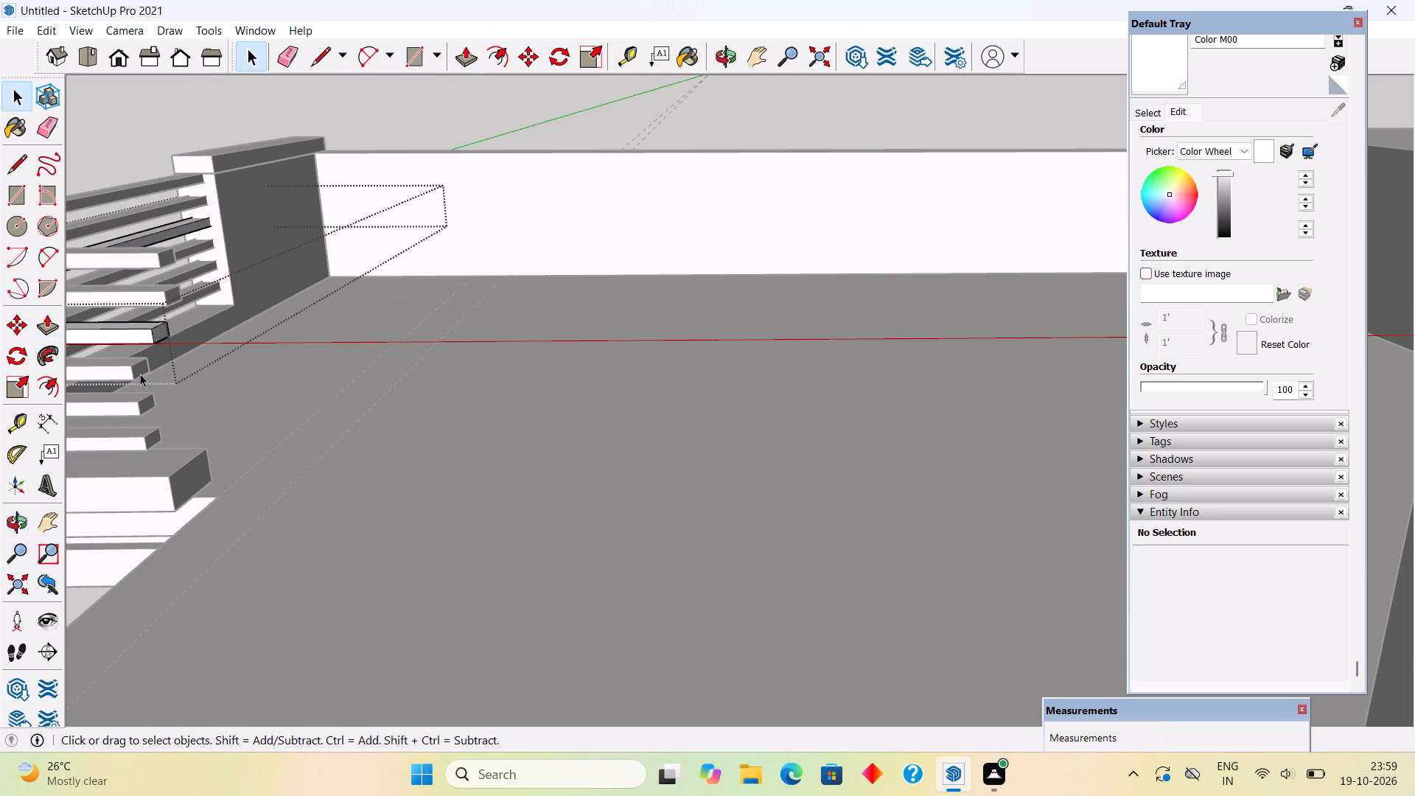
{"action": "triple_click", "coordinate": [140, 369]}
{"action": "key", "text": "p"}
{"action": "left_click", "coordinate": [140, 369]}
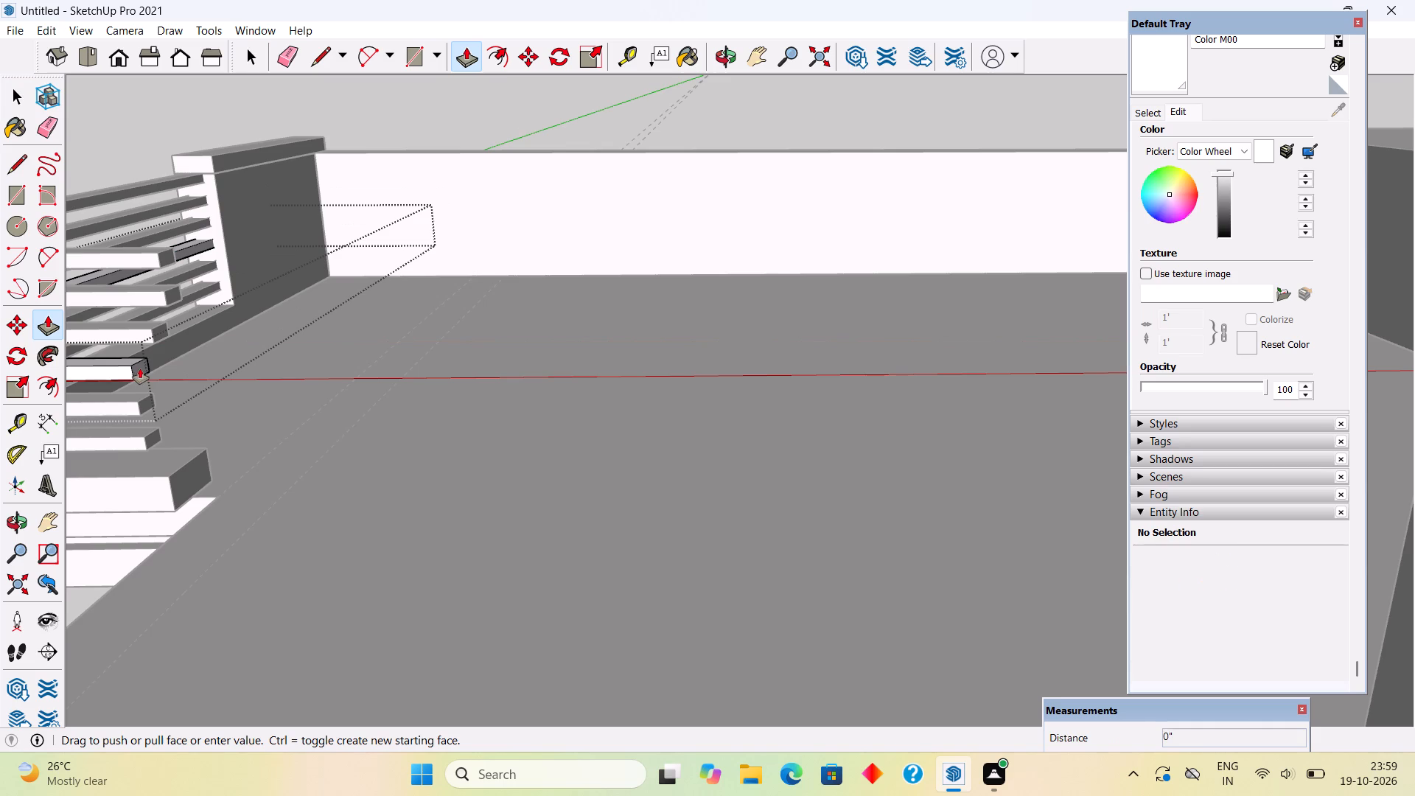
{"action": "left_click", "coordinate": [159, 333]}
{"action": "key", "text": "space"}
Extend the open ends of the roof railing's fifth and sixth bars from the top about 3 1/2", each aligned to the bar above.
{"action": "triple_click", "coordinate": [145, 408]}
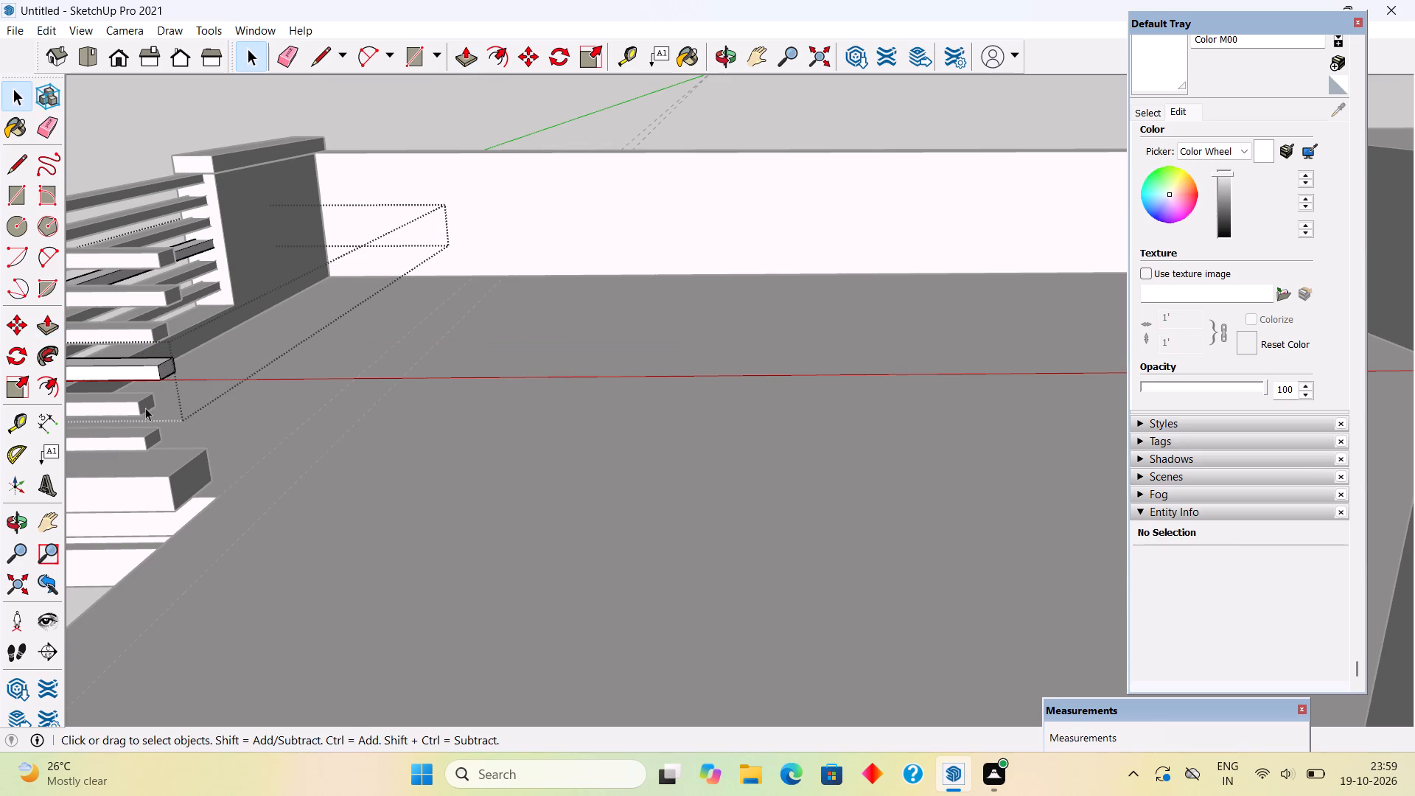
{"action": "key", "text": "p"}
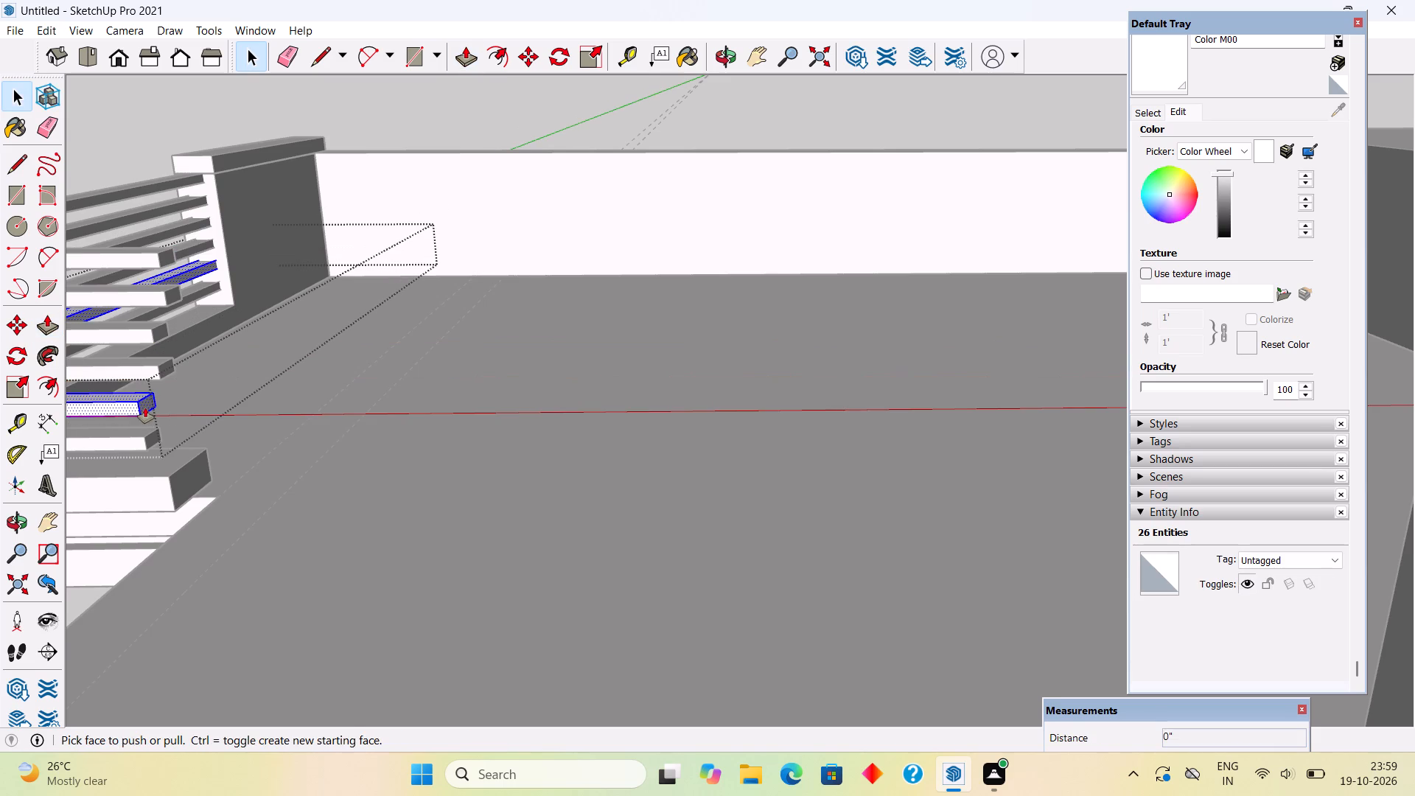
{"action": "left_click", "coordinate": [146, 405]}
{"action": "left_click", "coordinate": [156, 367]}
{"action": "key", "text": "space"}
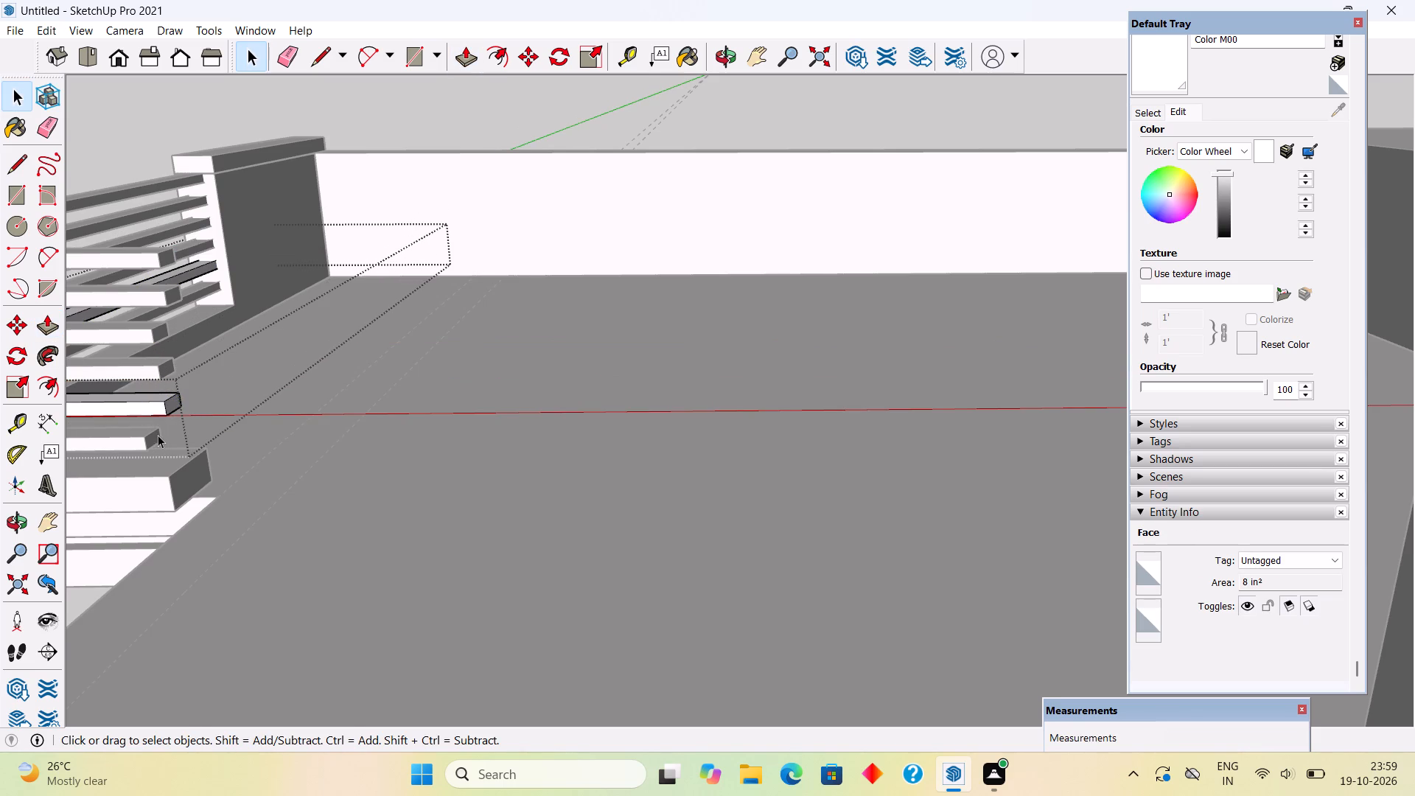
{"action": "triple_click", "coordinate": [155, 437]}
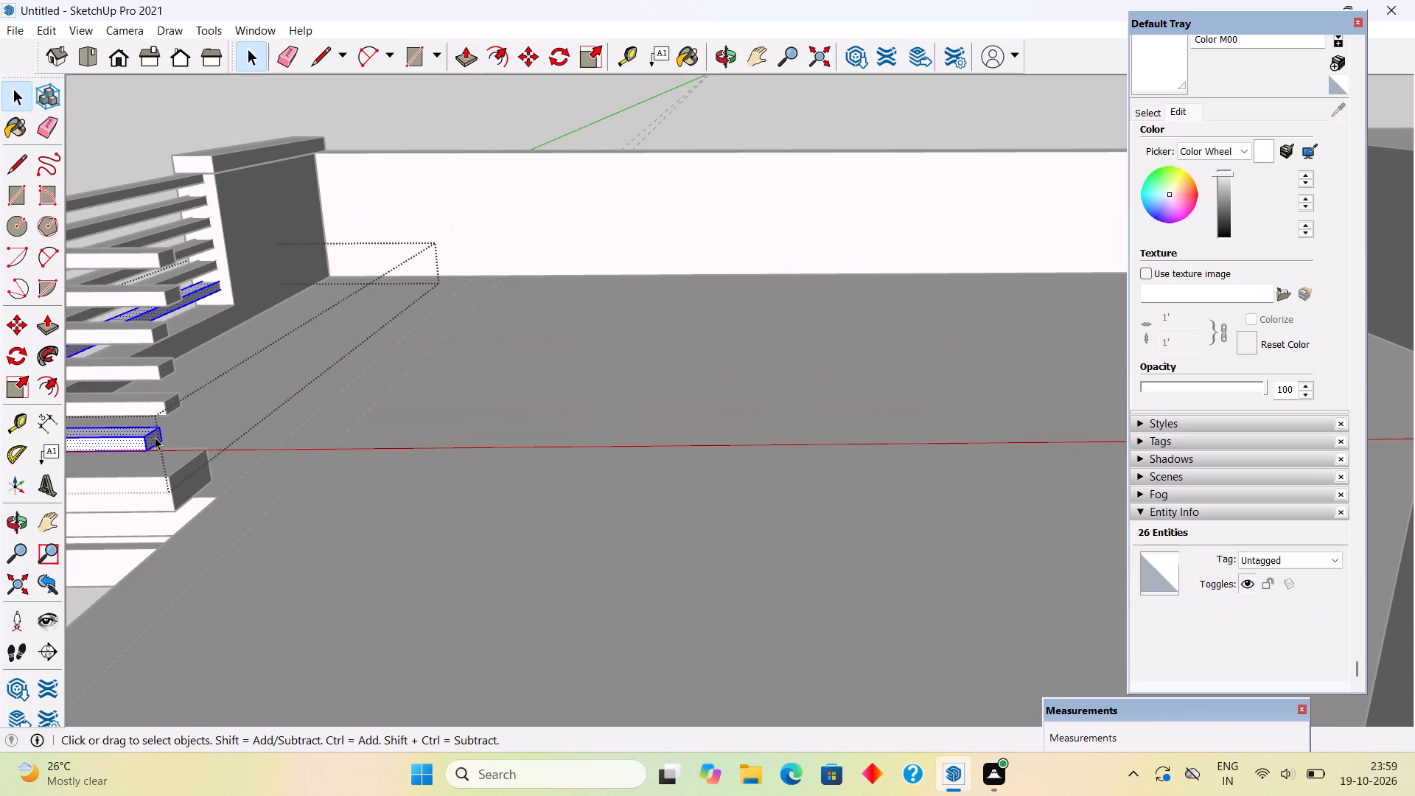
{"action": "key", "text": "p"}
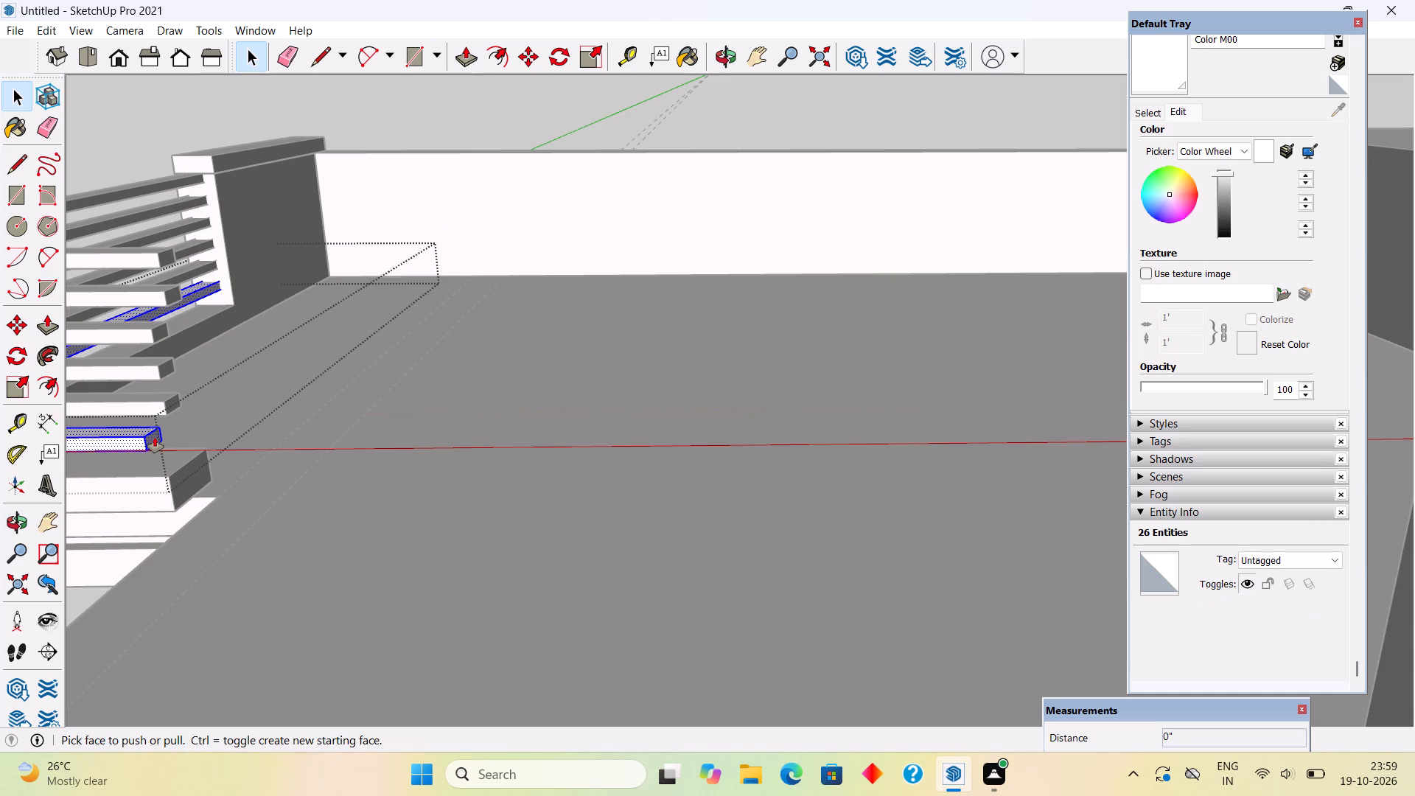
{"action": "left_click", "coordinate": [155, 437]}
{"action": "left_click", "coordinate": [160, 413]}
Extend the open end of the roof railing's lowest bar further, flush with the topmost bar.
{"action": "middle_click_drag", "start_coordinate": [218, 481], "coordinate": [363, 446]}
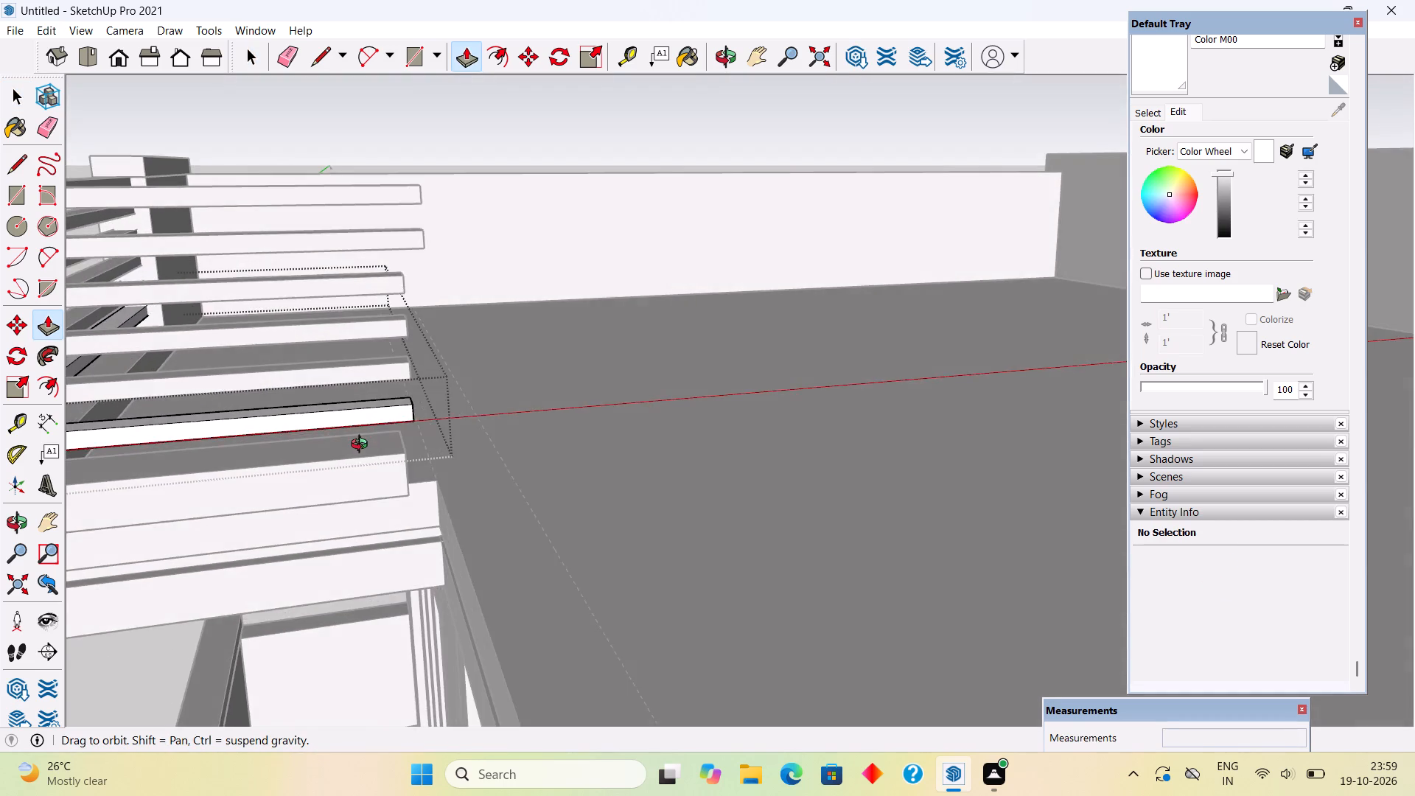
{"action": "middle_click_drag", "start_coordinate": [363, 446], "coordinate": [344, 431]}
{"action": "scroll", "coordinate": [357, 461], "scroll_direction": "down", "scroll_amount": 1}
{"action": "scroll", "coordinate": [398, 208], "scroll_direction": "up", "scroll_amount": 4}
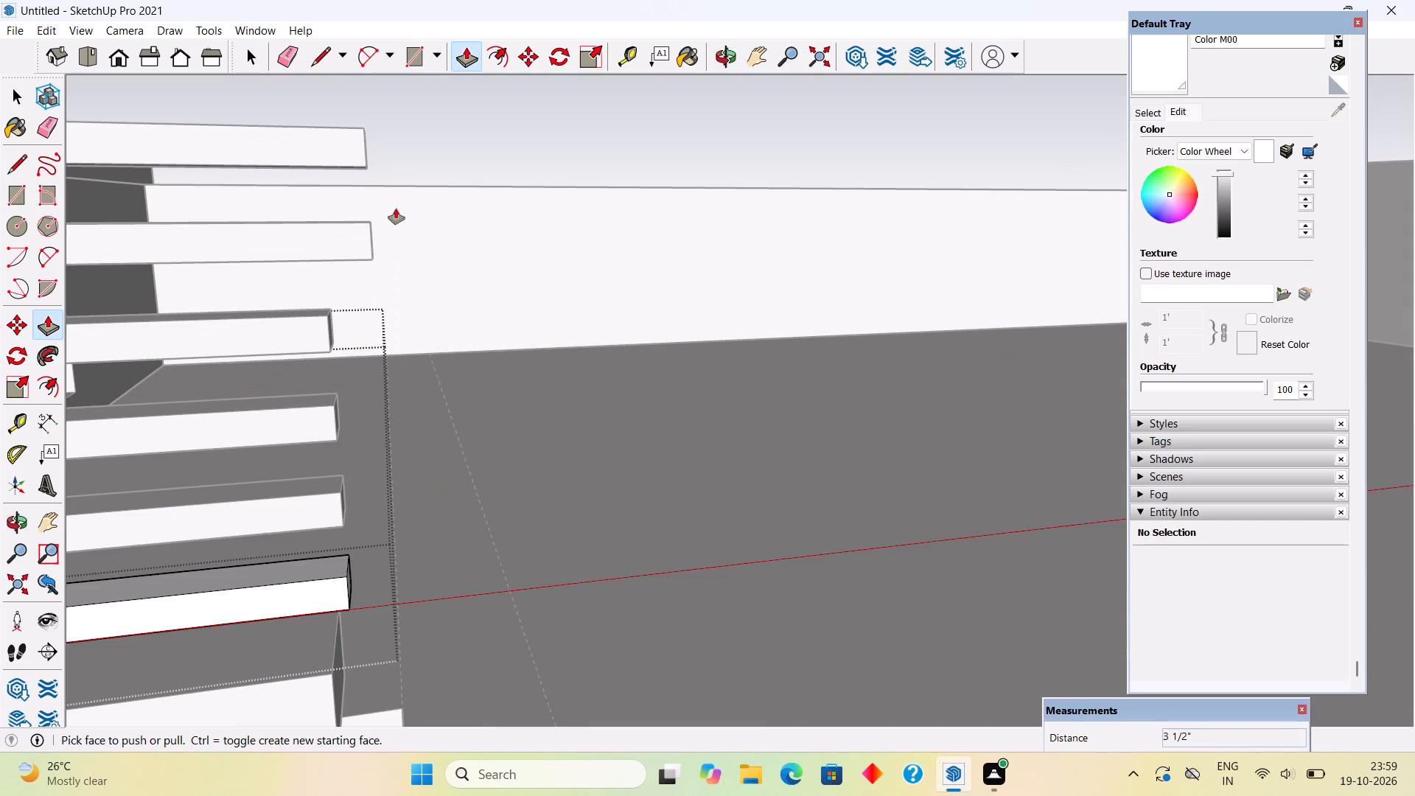
{"action": "scroll", "coordinate": [237, 338], "scroll_direction": "down", "scroll_amount": 2}
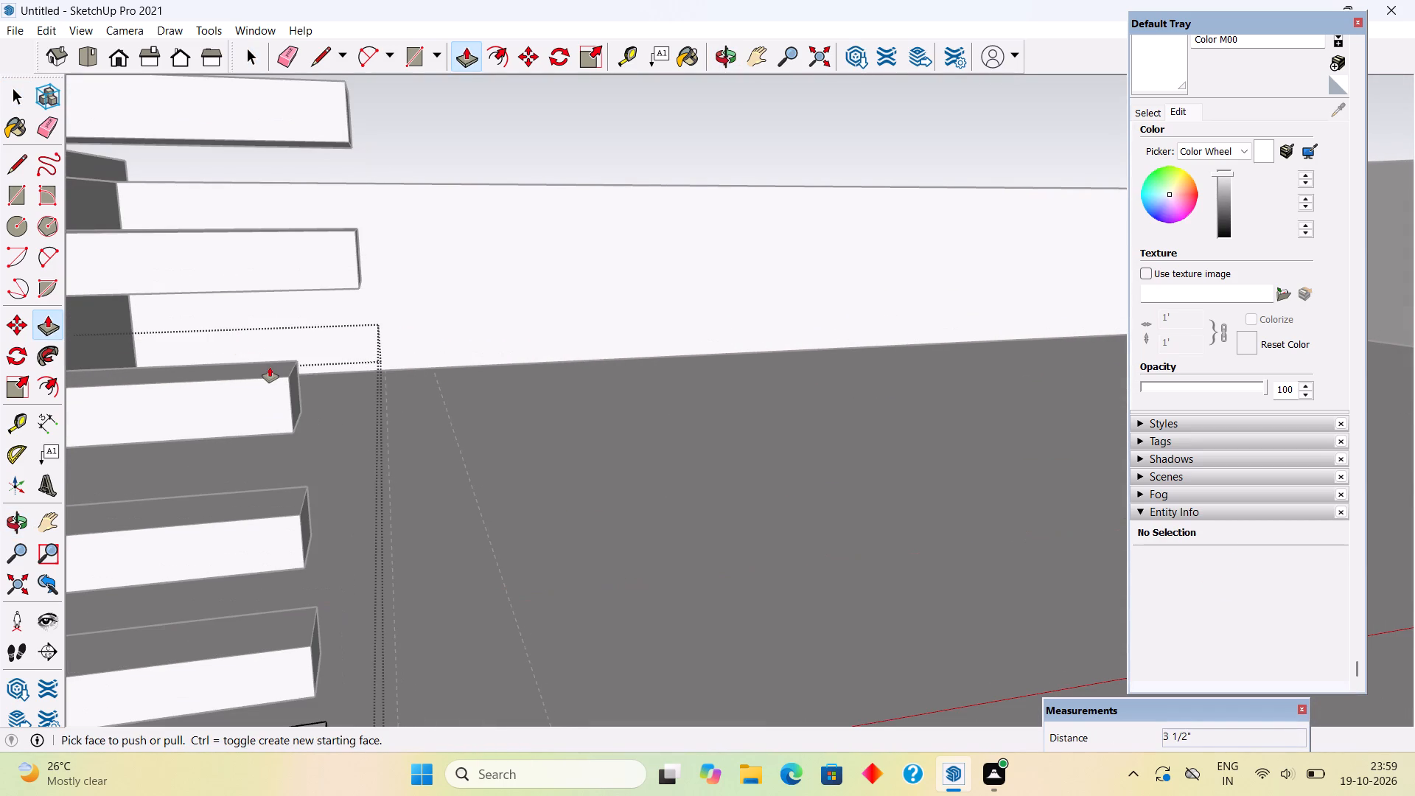
{"action": "left_click", "coordinate": [285, 562]}
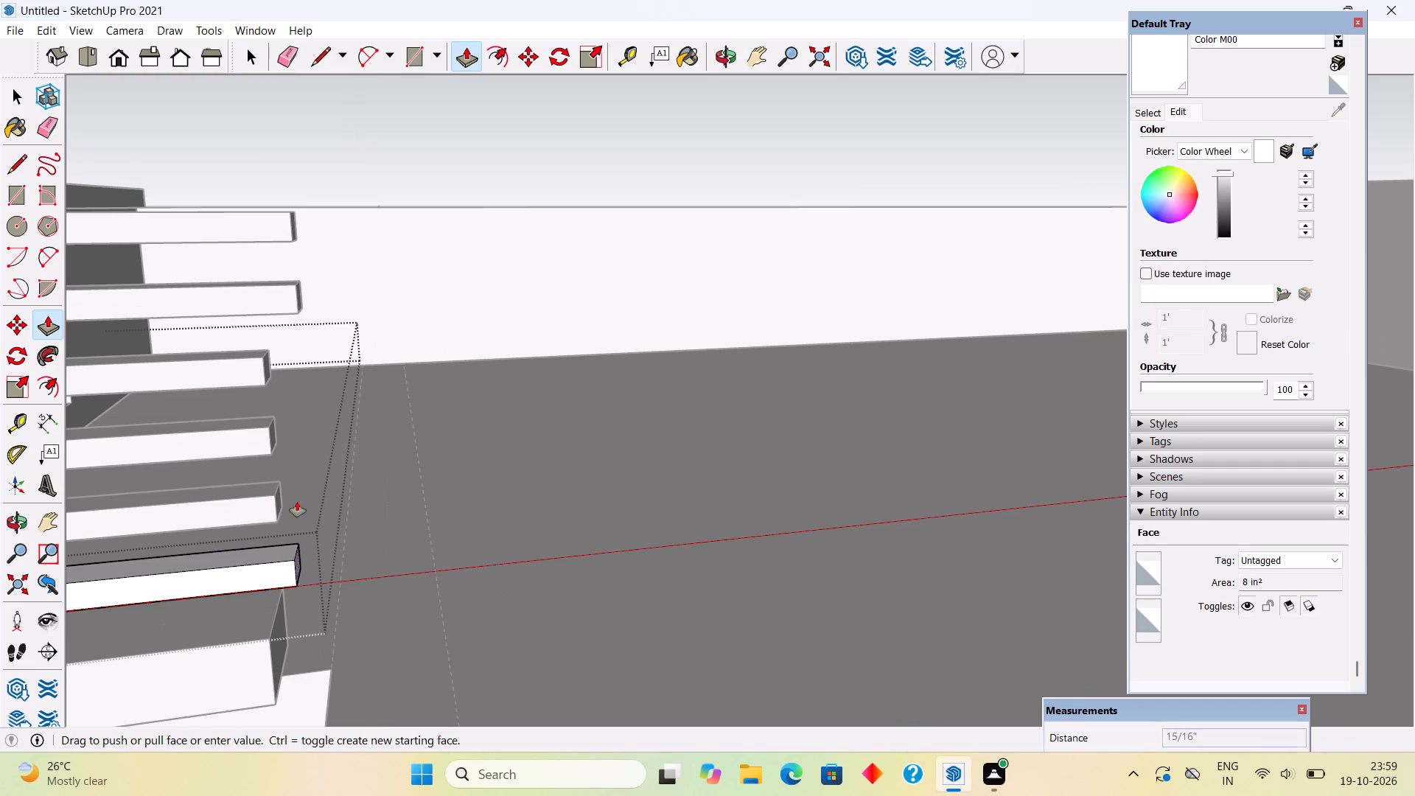
{"action": "left_click", "coordinate": [290, 232]}
{"action": "key", "text": "space"}
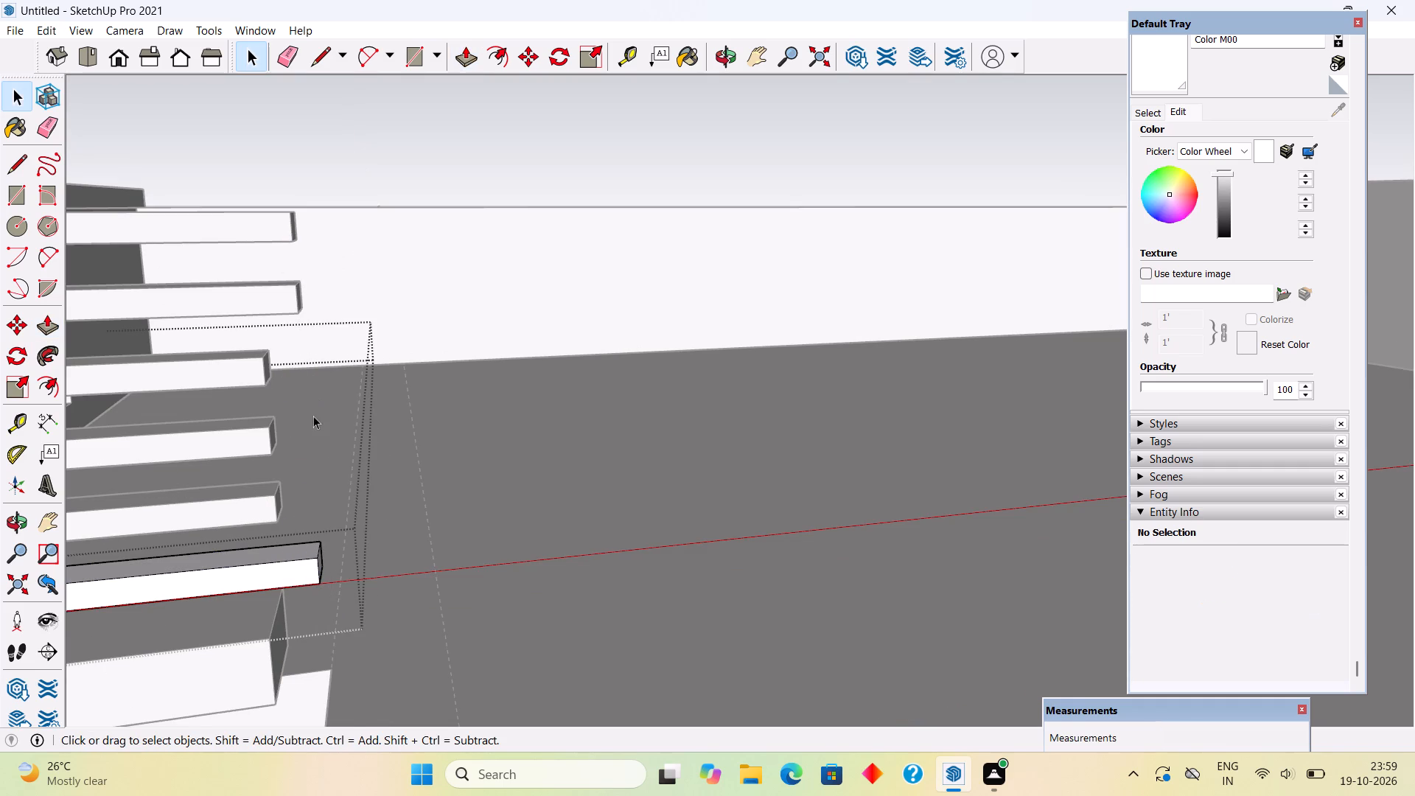
Extend the open end of the roof railing's fourth bar from the top another 2 1/2", flush with the topmost bar.
{"action": "triple_click", "coordinate": [270, 434]}
{"action": "key", "text": "p"}
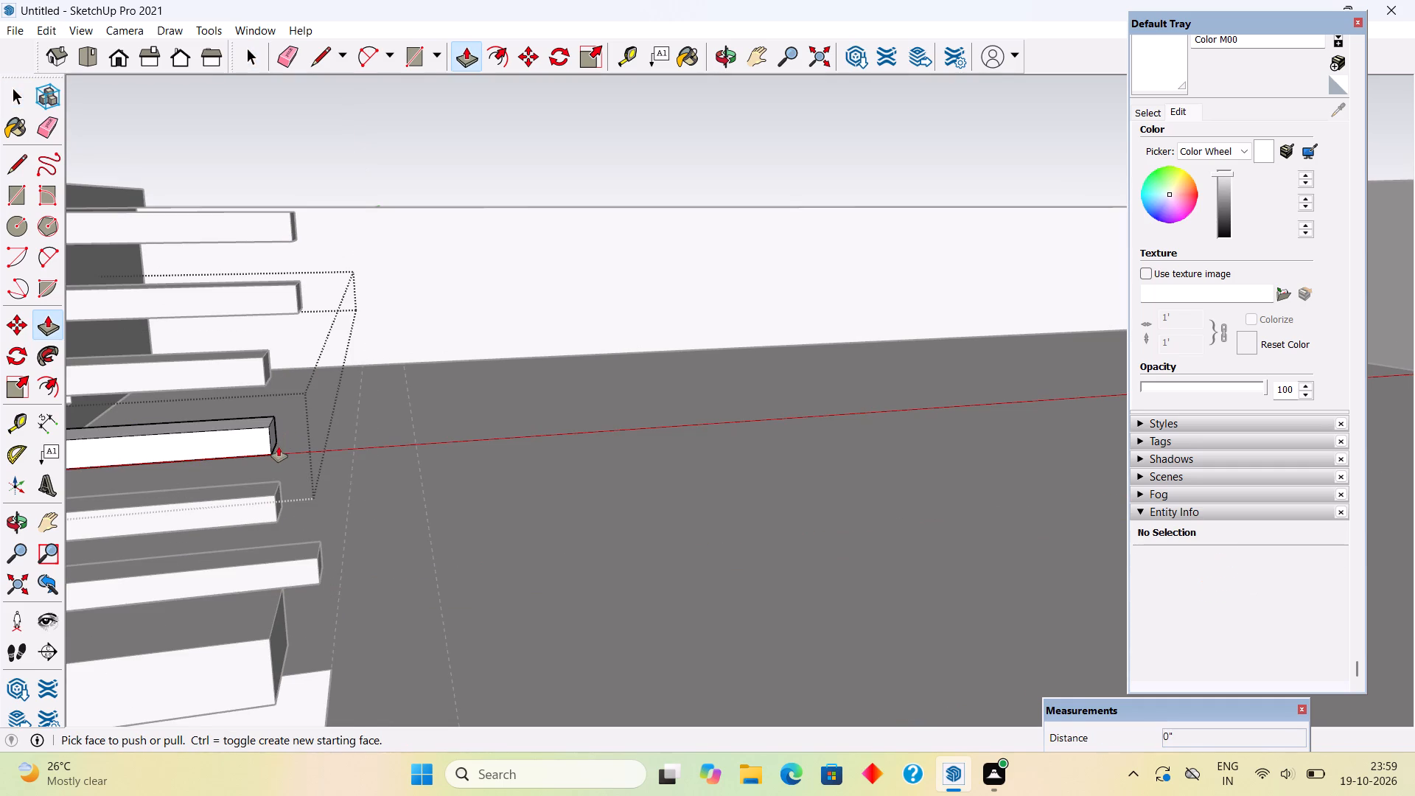
{"action": "left_click", "coordinate": [279, 447]}
{"action": "left_click", "coordinate": [273, 436]}
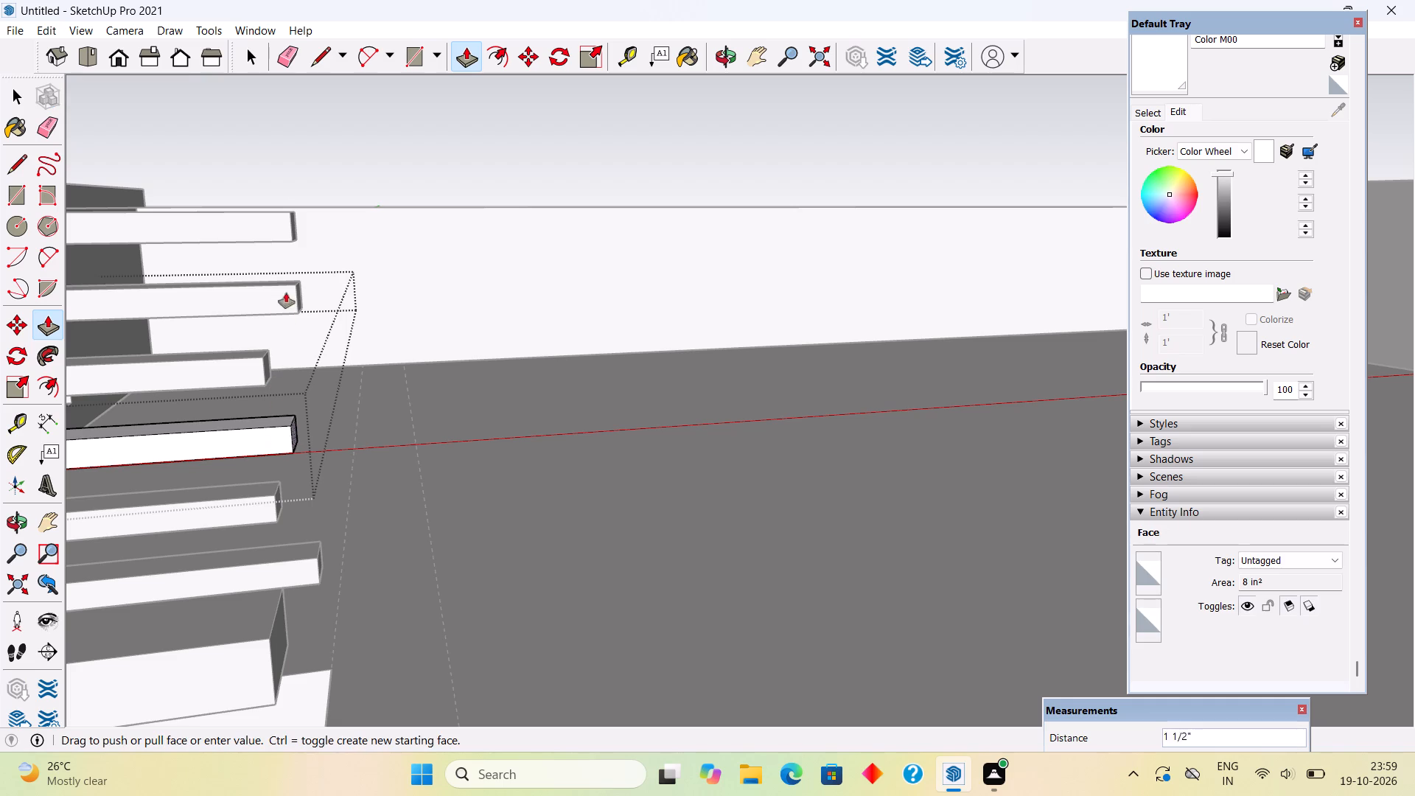
{"action": "left_click", "coordinate": [292, 235]}
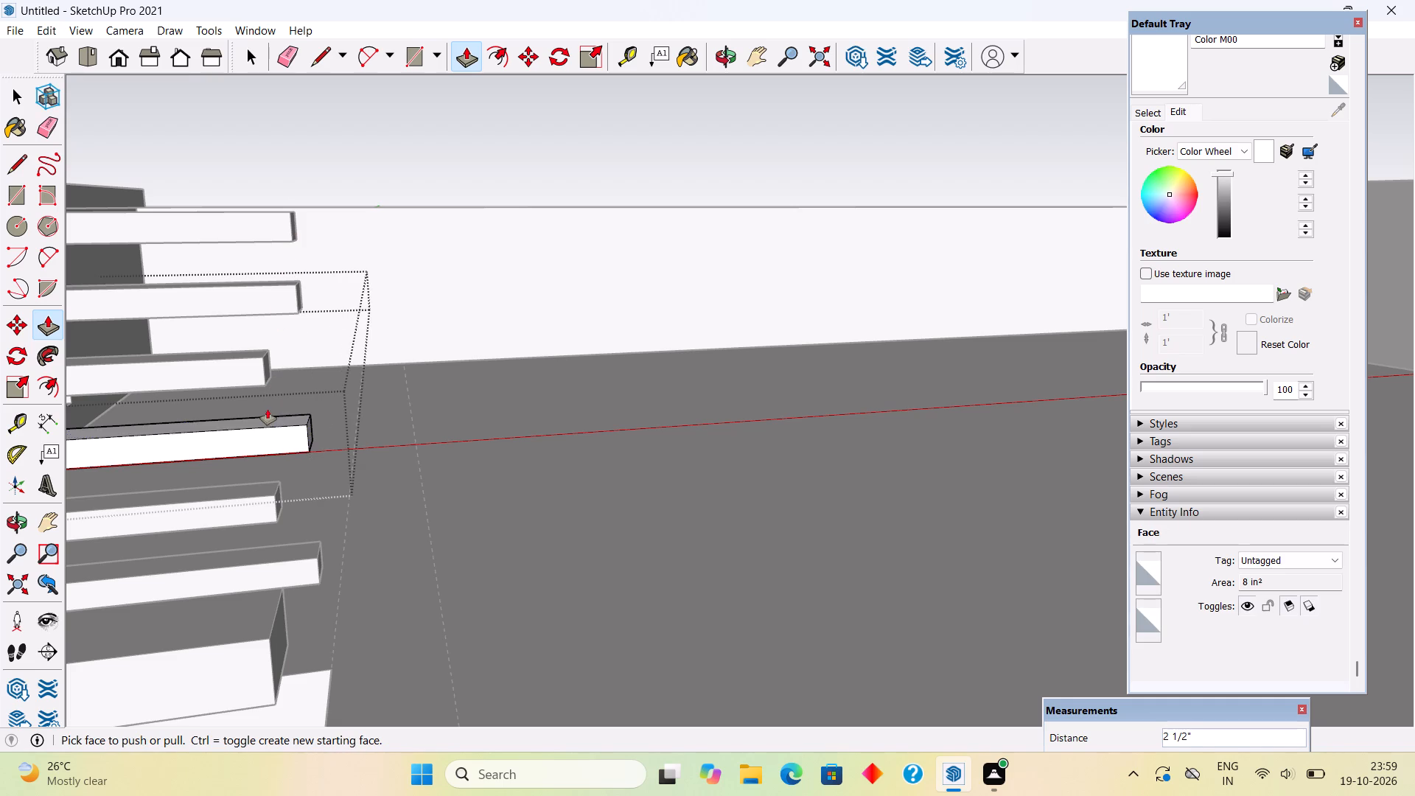
Extend the open end of the roof railing's fifth bar from the top another 2 1/2", flush with the topmost bar.
{"action": "scroll", "coordinate": [352, 441], "scroll_direction": "down", "scroll_amount": 4}
{"action": "scroll", "coordinate": [352, 441], "scroll_direction": "up", "scroll_amount": 1}
{"action": "scroll", "coordinate": [353, 439], "scroll_direction": "down", "scroll_amount": 5}
{"action": "middle_click_drag", "start_coordinate": [454, 421], "coordinate": [312, 446]}
{"action": "scroll", "coordinate": [268, 474], "scroll_direction": "up", "scroll_amount": 6}
{"action": "scroll", "coordinate": [294, 418], "scroll_direction": "up", "scroll_amount": 3}
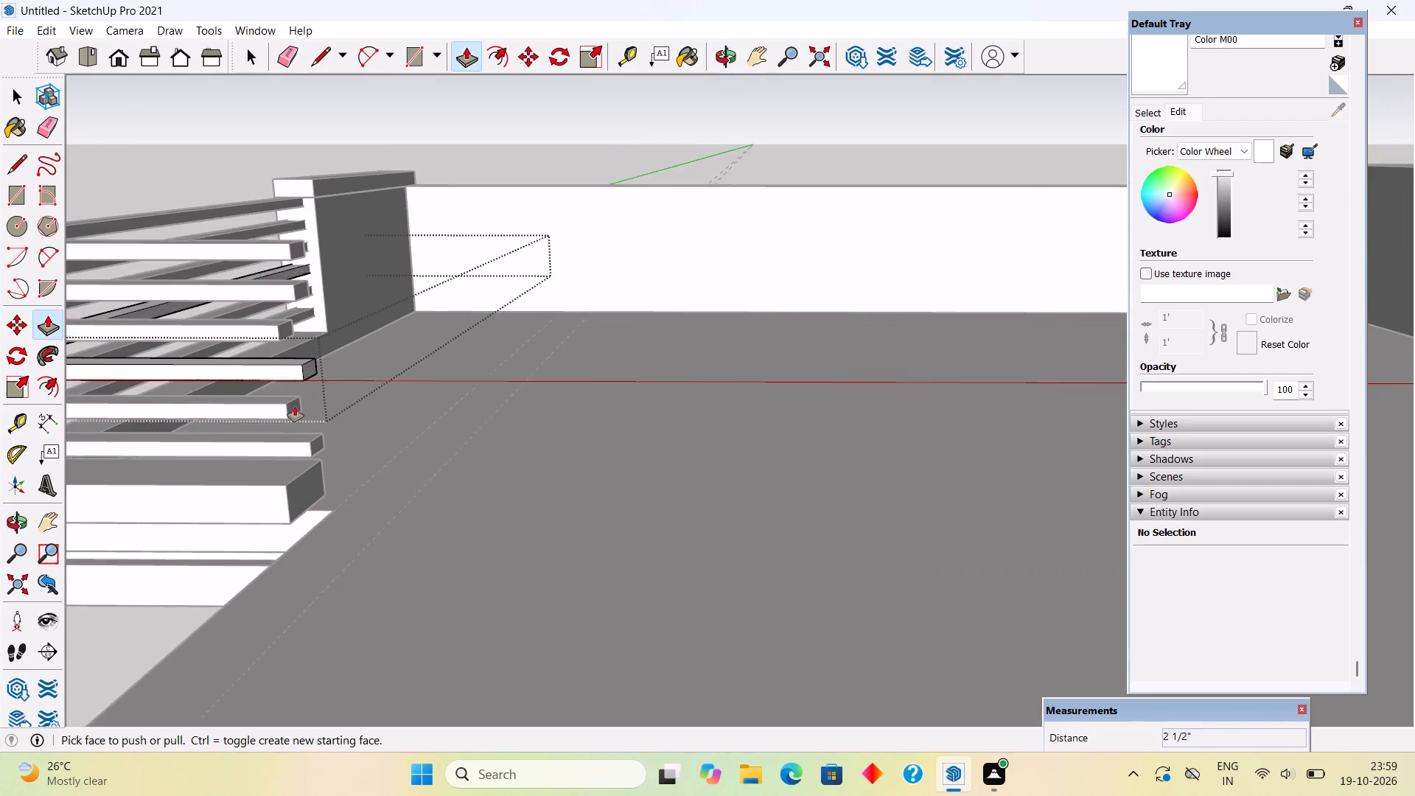
{"action": "scroll", "coordinate": [295, 406], "scroll_direction": "up", "scroll_amount": 1}
{"action": "key", "text": "space"}
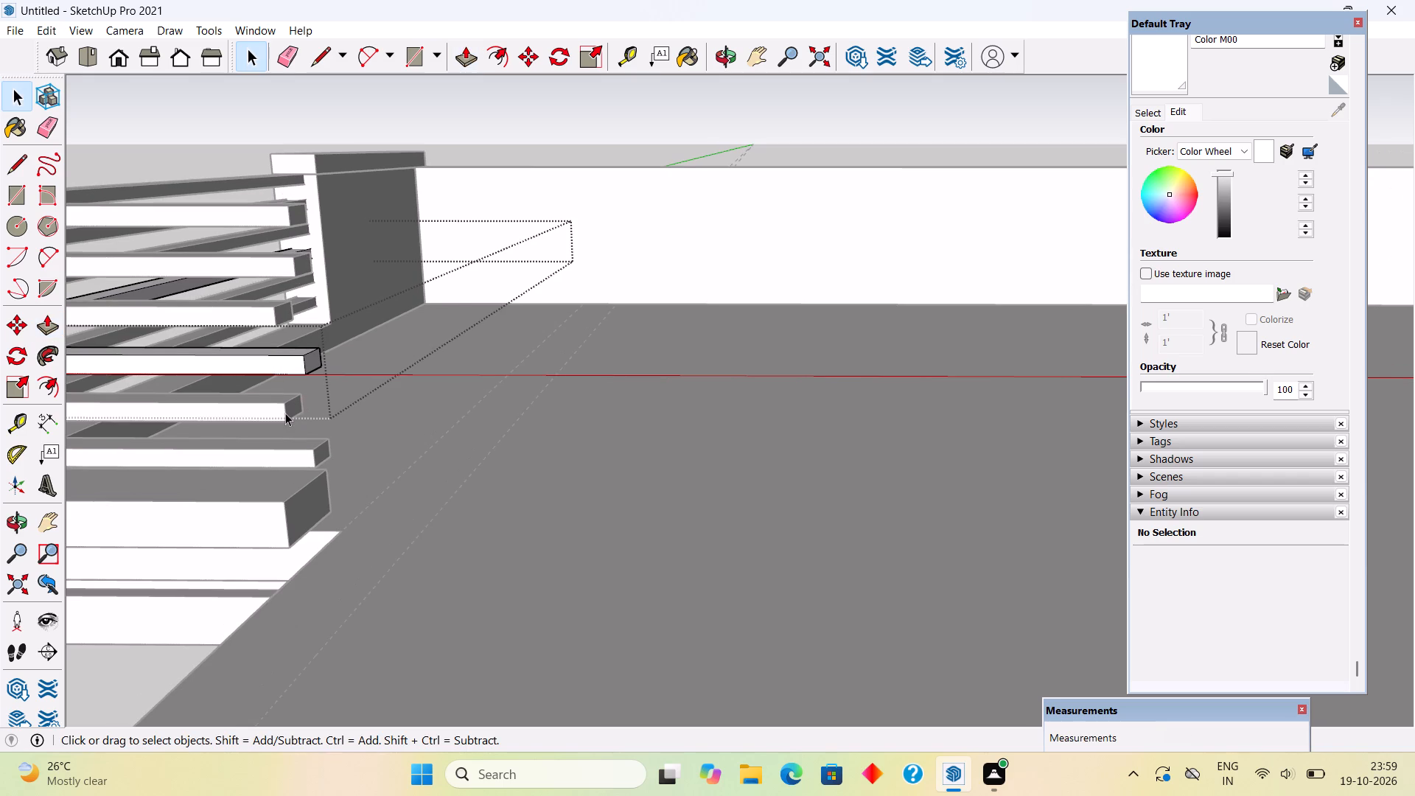
{"action": "triple_click", "coordinate": [285, 413]}
{"action": "key", "text": "p"}
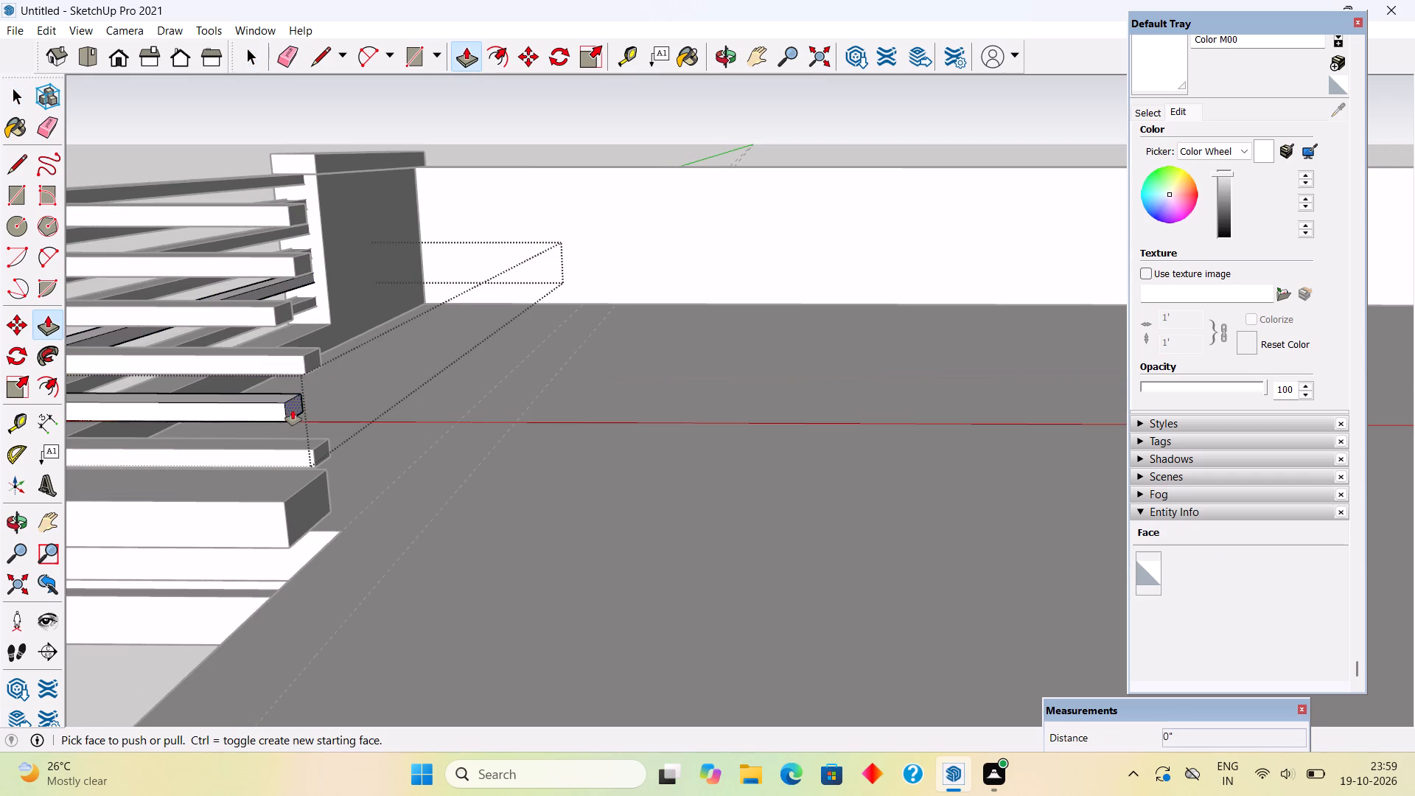
{"action": "left_click", "coordinate": [293, 409]}
{"action": "left_click", "coordinate": [291, 218]}
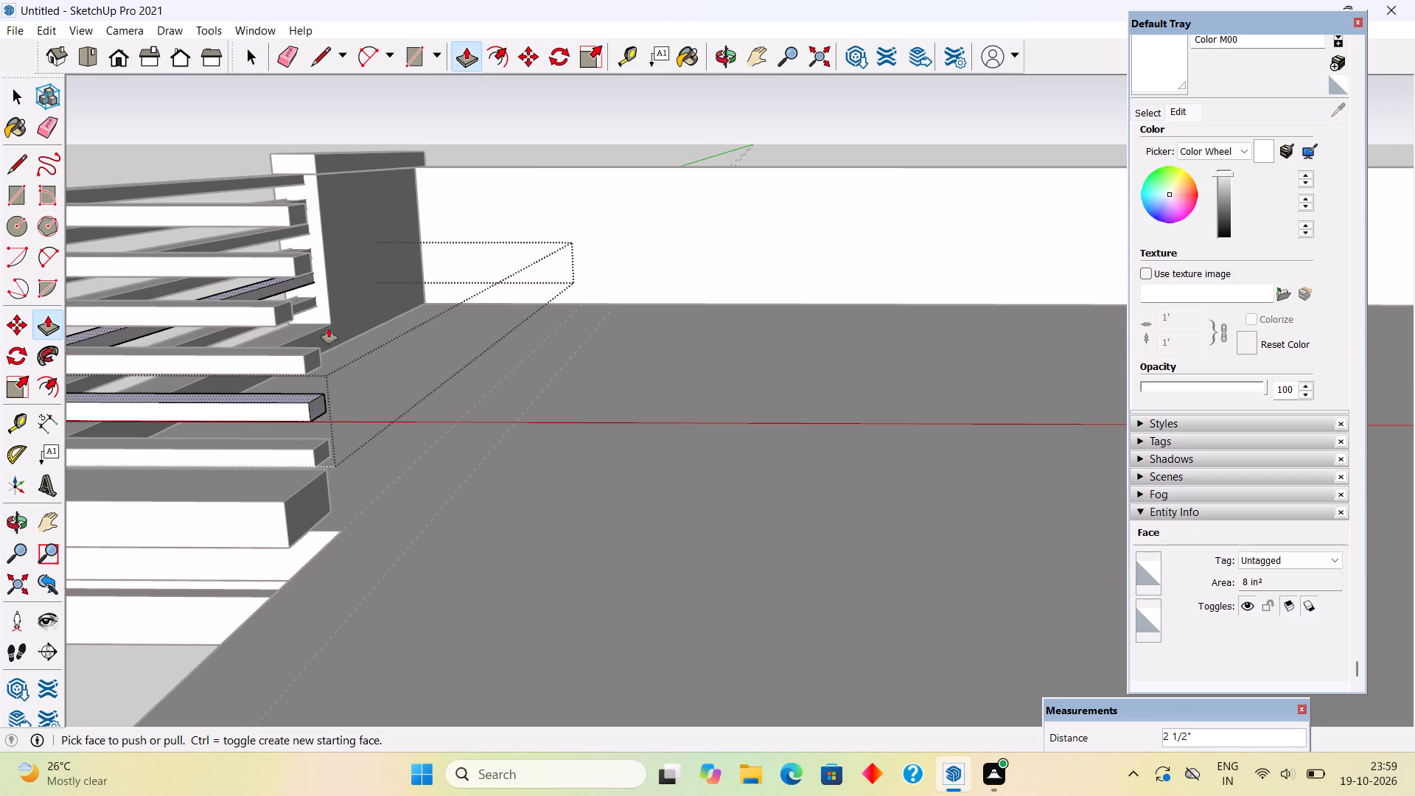
{"action": "key", "text": "space"}
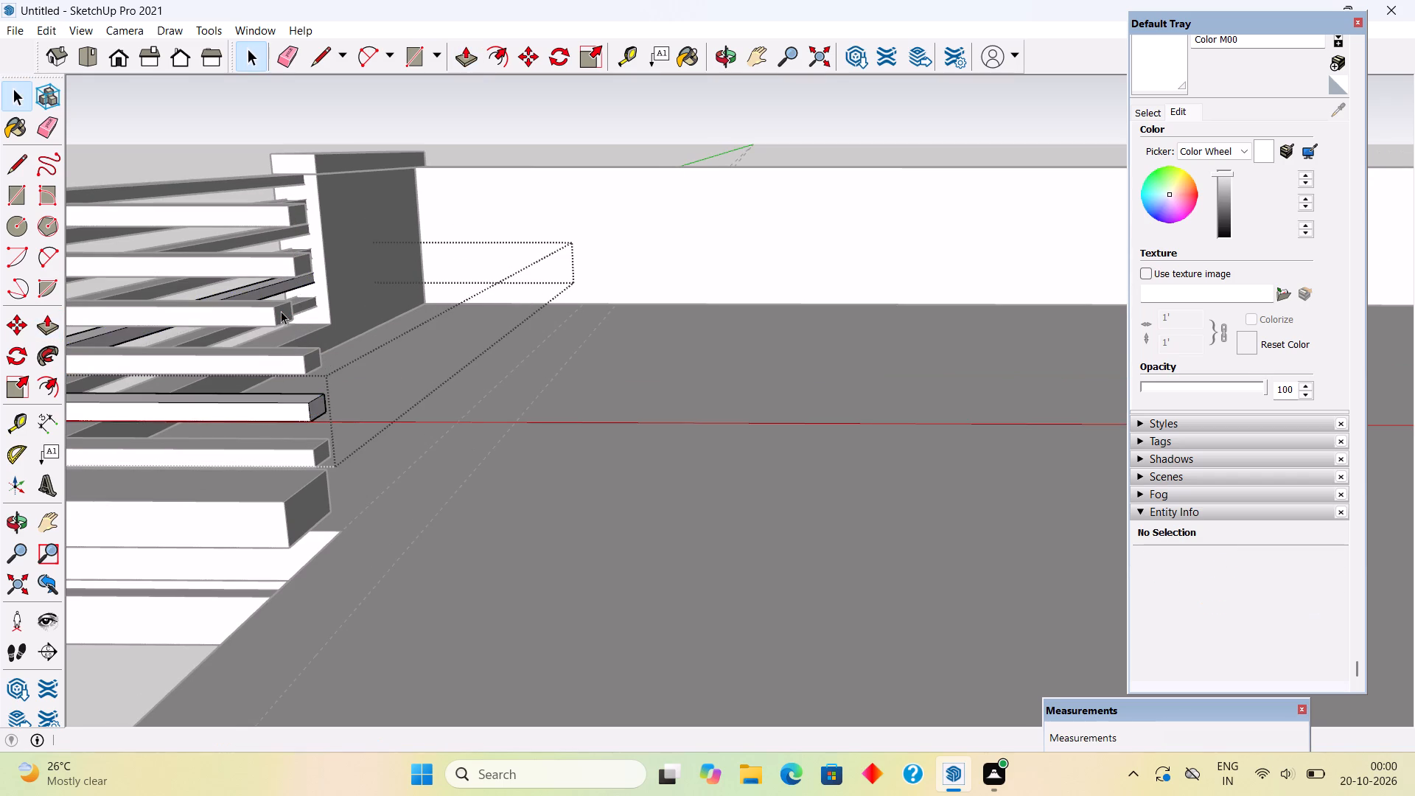
Extend the open end of the roof railing's third bar from the top another 2 1/2", flush with the topmost bar, and leave its group.
{"action": "triple_click", "coordinate": [281, 311]}
{"action": "key", "text": "p"}
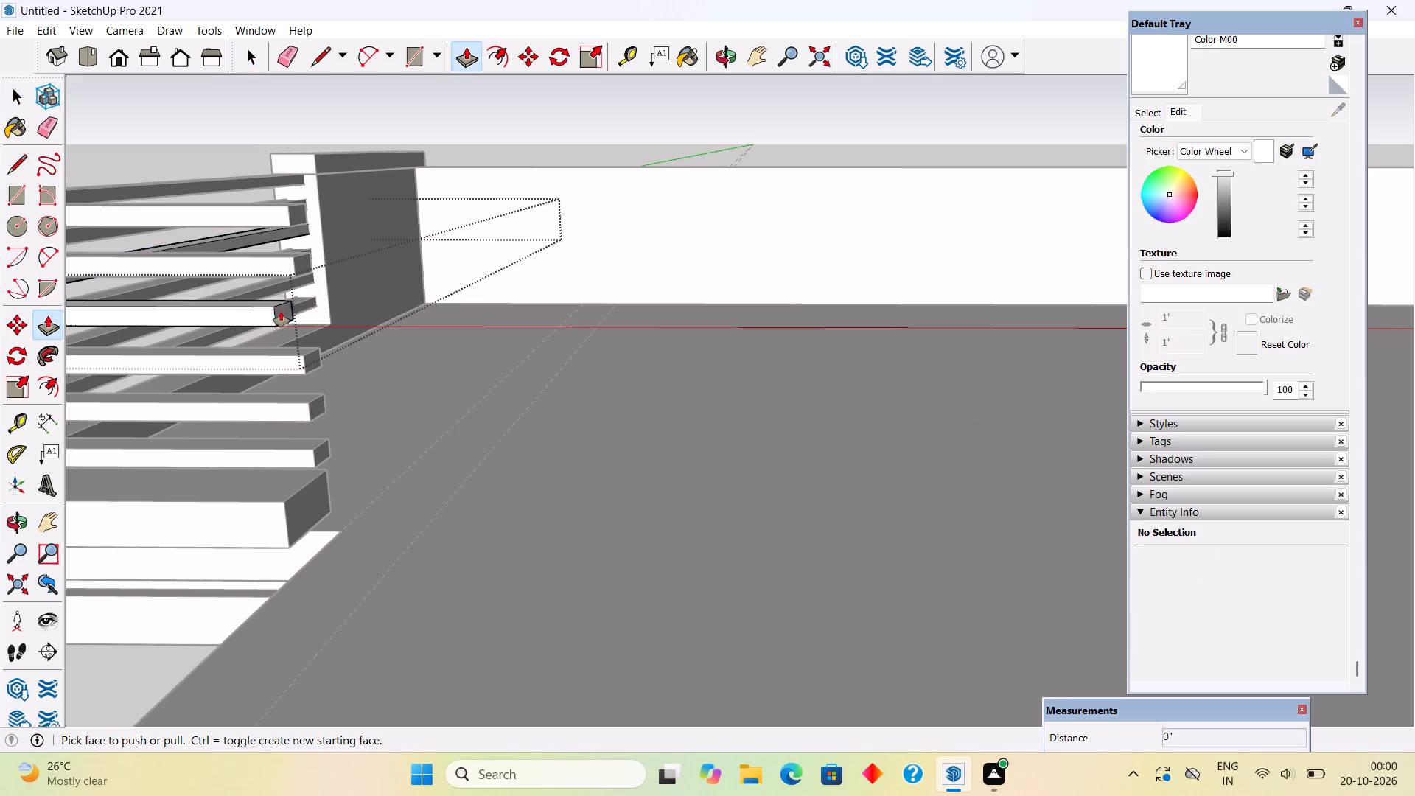
{"action": "left_click", "coordinate": [281, 311]}
{"action": "left_click", "coordinate": [286, 210]}
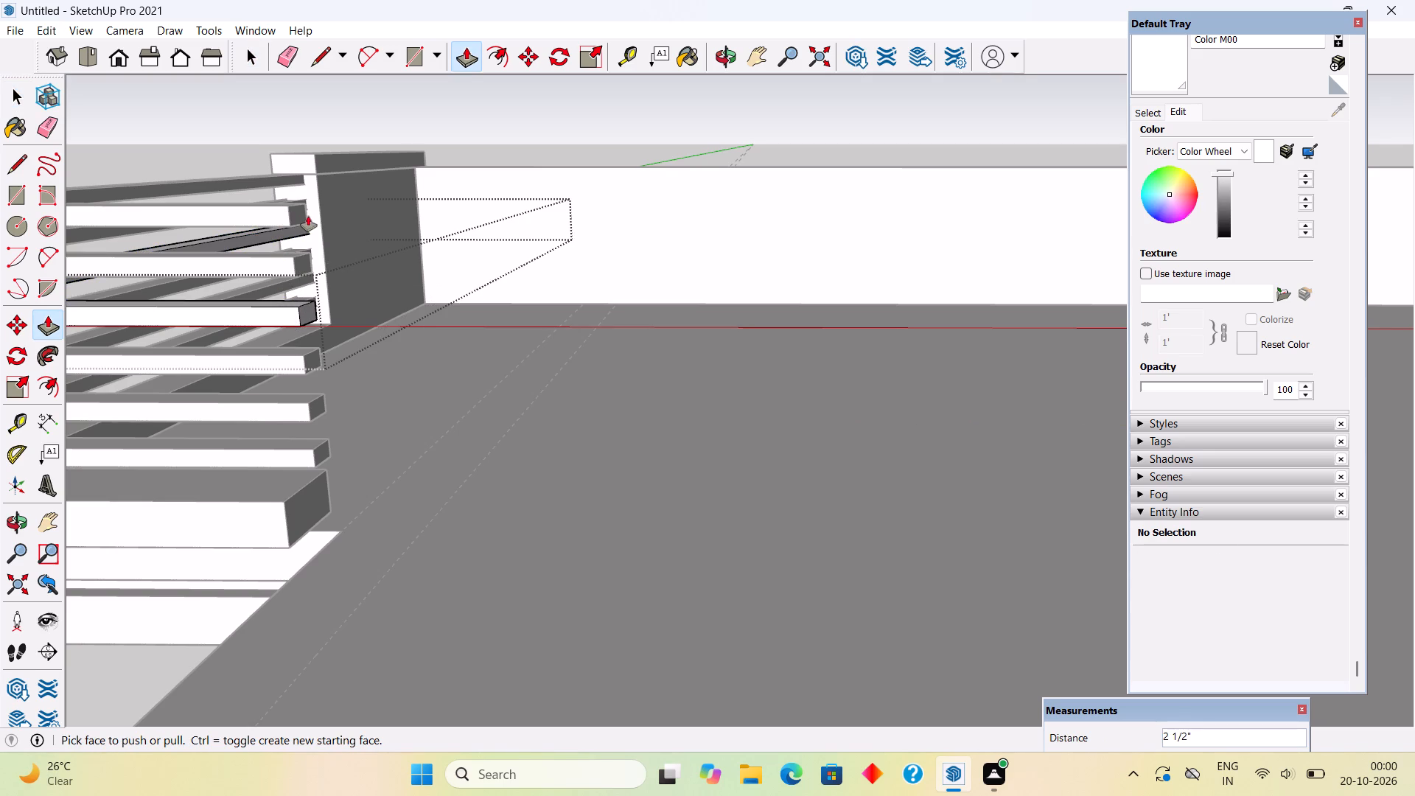
{"action": "key", "text": "space"}
{"action": "left_click", "coordinate": [453, 131]}
Extend the open end of the low base wall under the roof railing 3 11/16", aligned with the lowest bar's end, and leave its group.
{"action": "scroll", "coordinate": [416, 346], "scroll_direction": "down", "scroll_amount": 4}
{"action": "scroll", "coordinate": [363, 427], "scroll_direction": "down", "scroll_amount": 3}
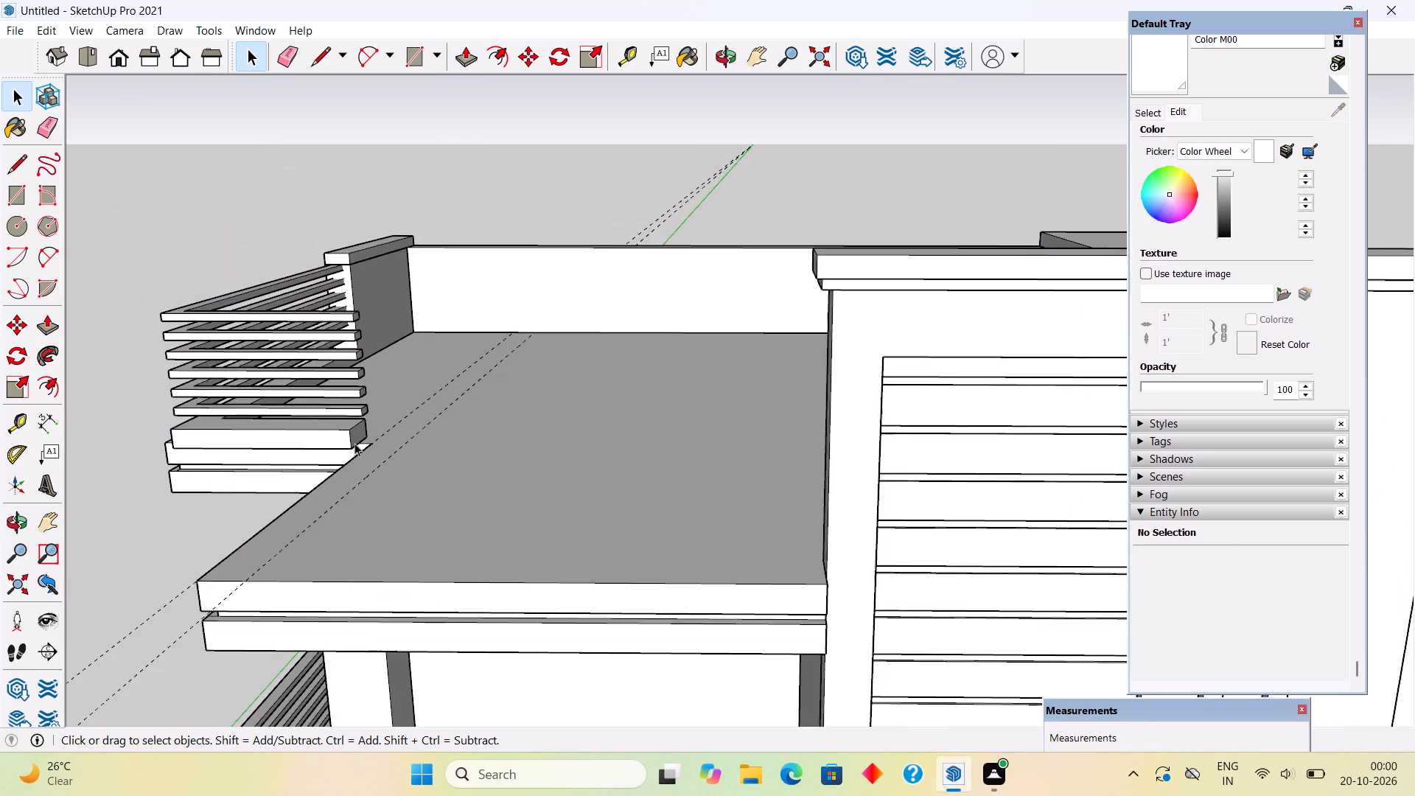
{"action": "scroll", "coordinate": [354, 443], "scroll_direction": "down", "scroll_amount": 1}
{"action": "middle_click_drag", "start_coordinate": [311, 479], "coordinate": [600, 436]}
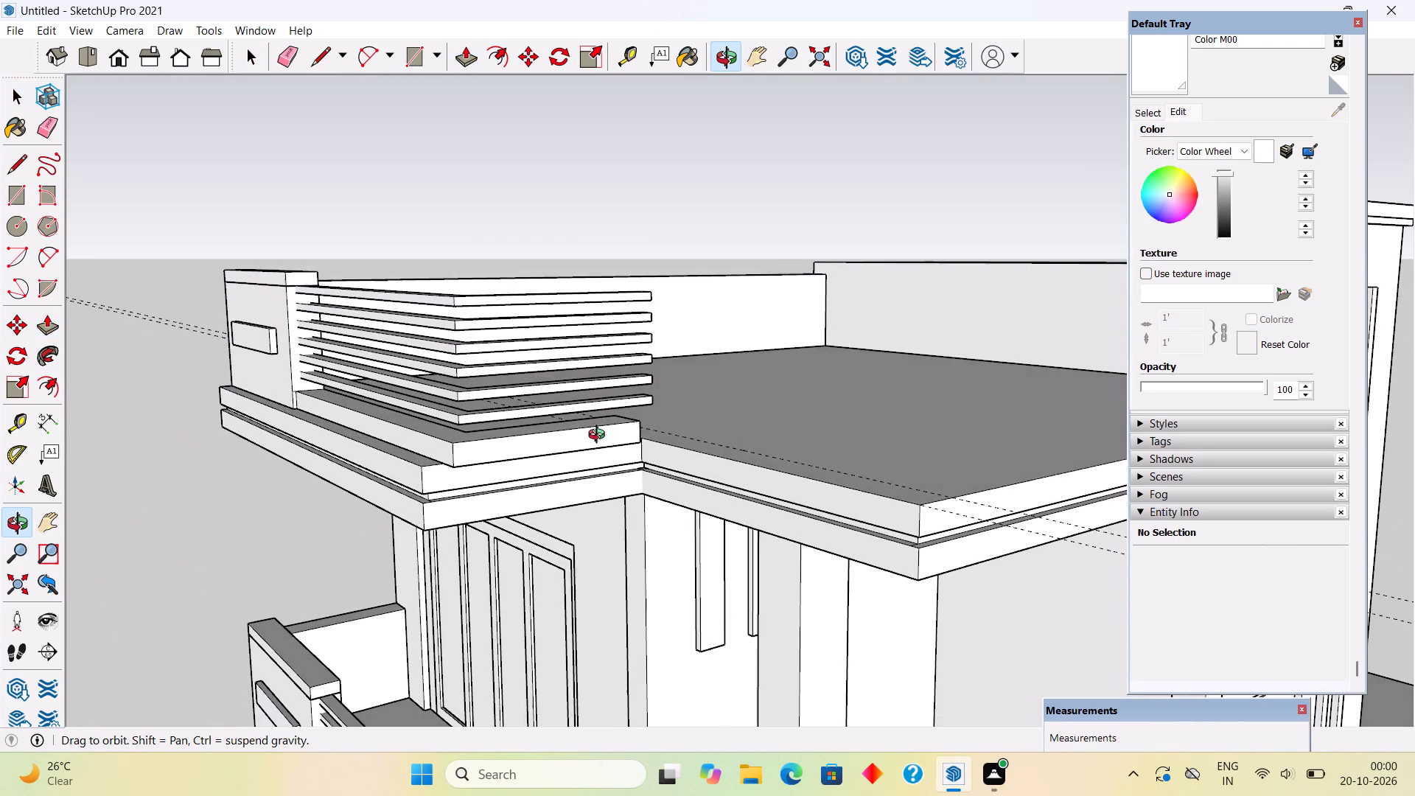
{"action": "middle_click_drag", "start_coordinate": [600, 436], "coordinate": [425, 490]}
{"action": "scroll", "coordinate": [428, 489], "scroll_direction": "up", "scroll_amount": 10}
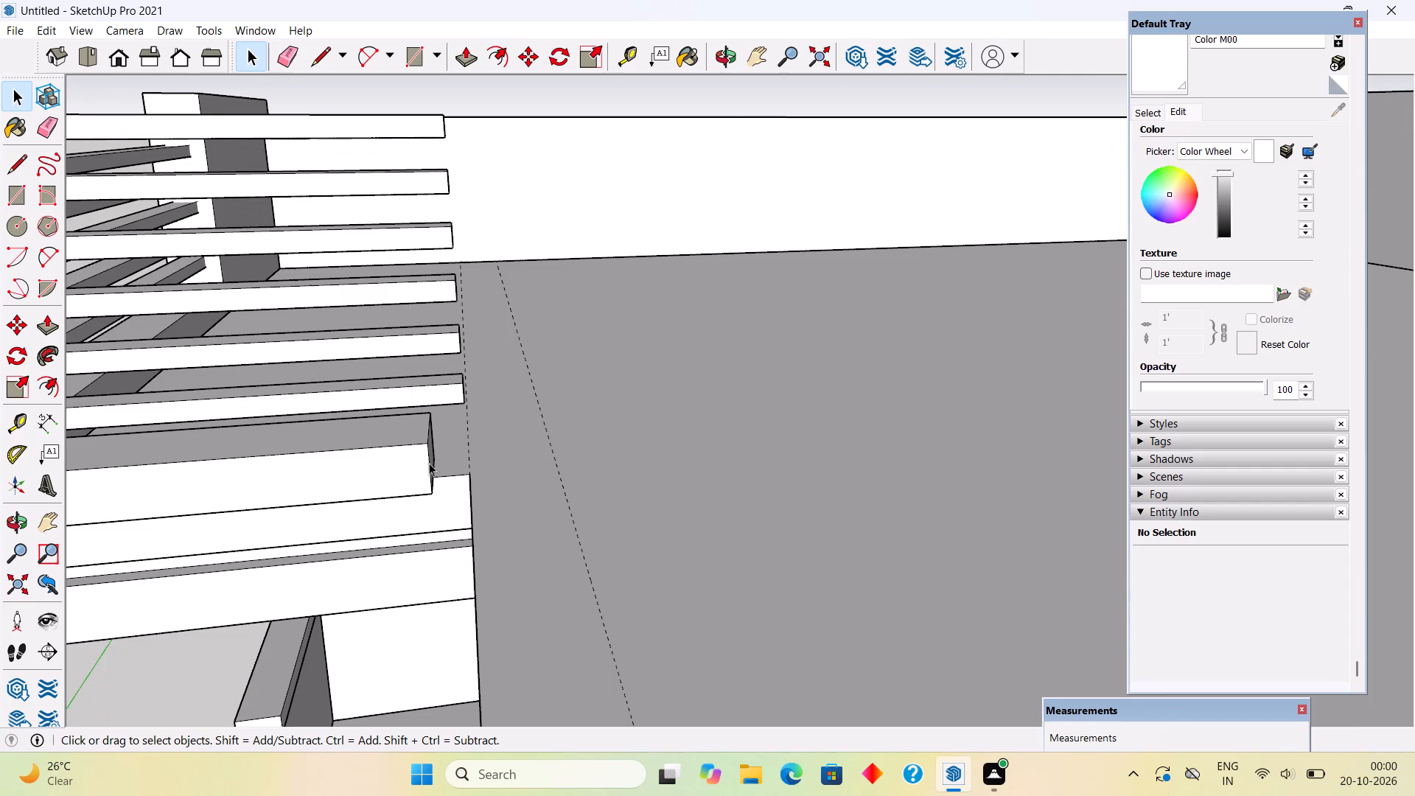
{"action": "triple_click", "coordinate": [428, 464]}
{"action": "middle_click_drag", "start_coordinate": [464, 444], "coordinate": [364, 461]}
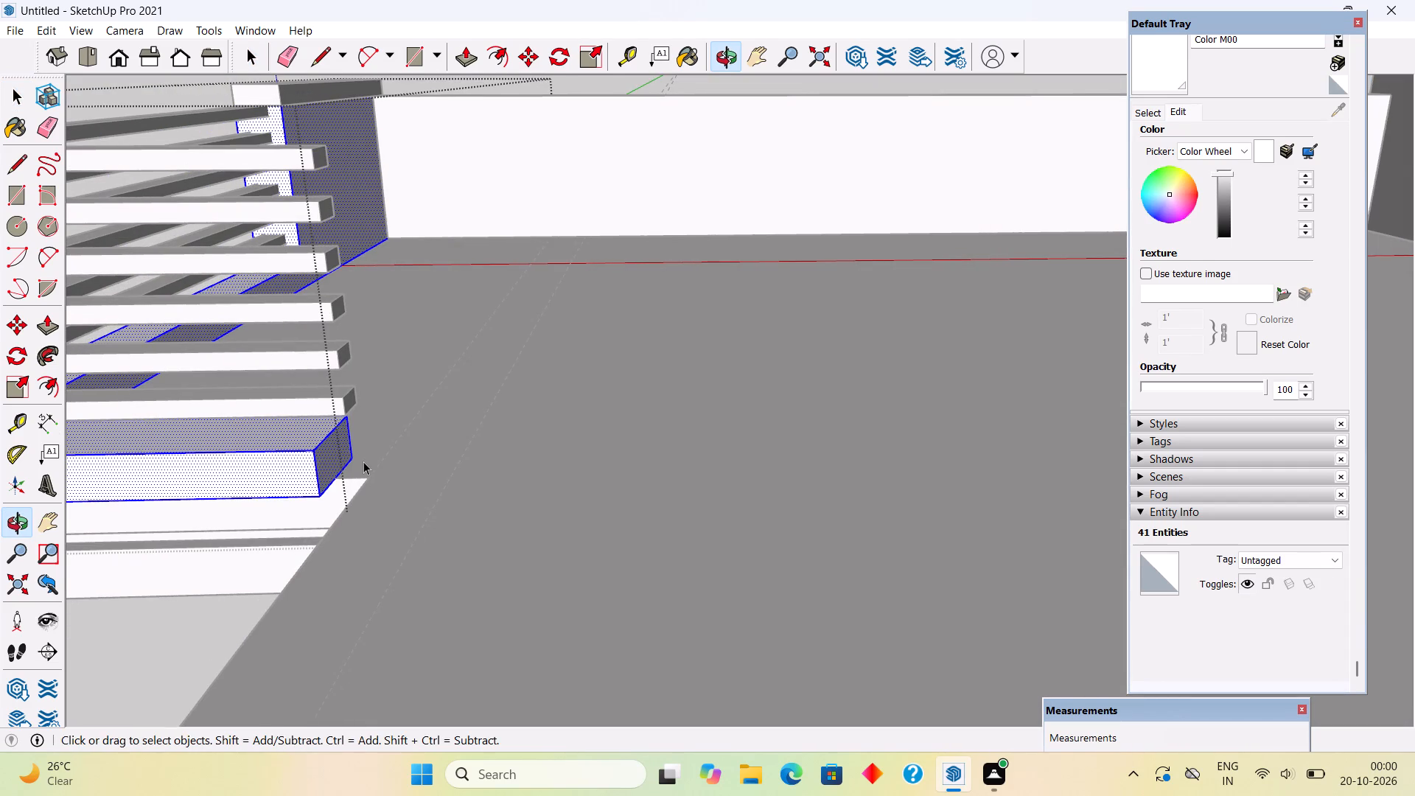
{"action": "key", "text": "p"}
{"action": "left_click", "coordinate": [323, 445]}
{"action": "left_click", "coordinate": [339, 387]}
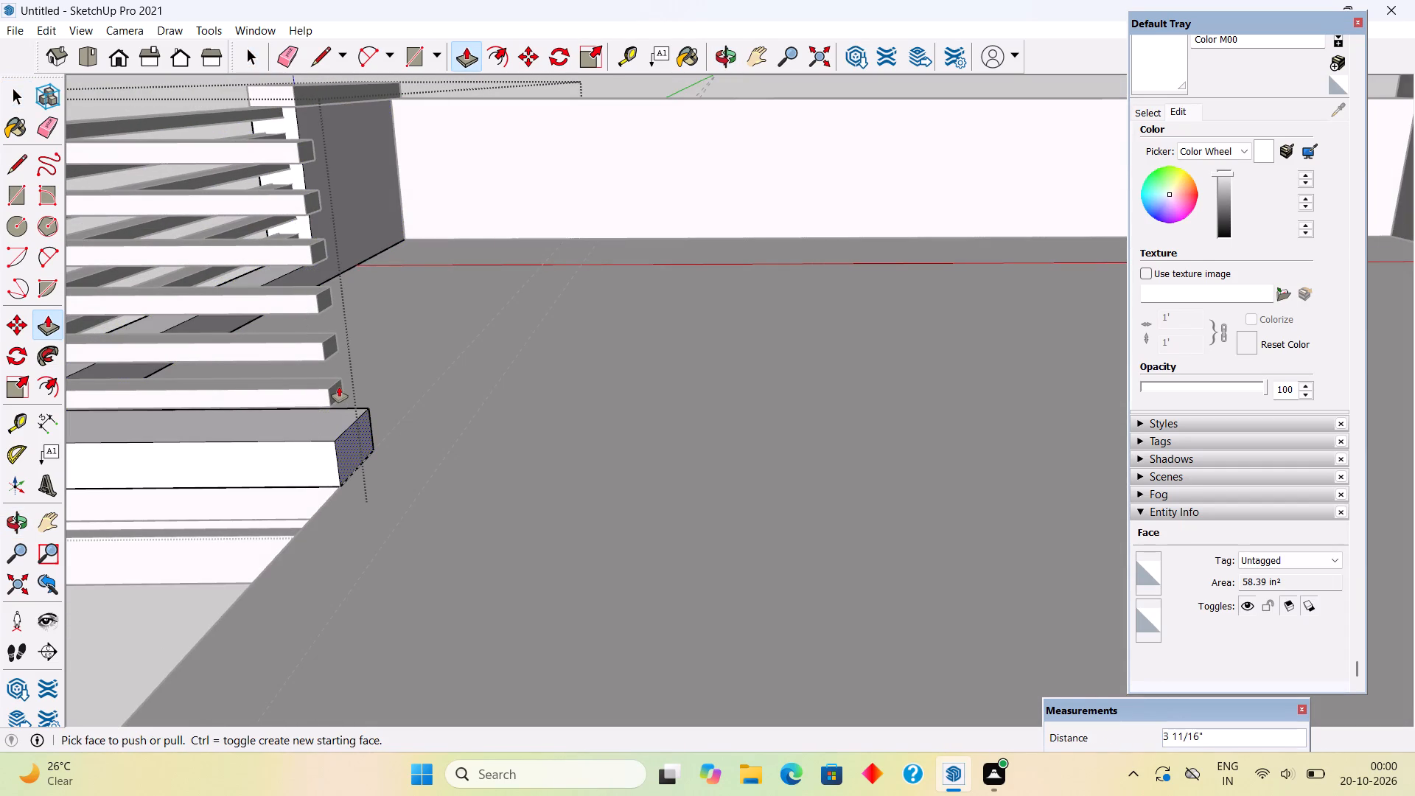
{"action": "key", "text": "space"}
{"action": "scroll", "coordinate": [339, 387], "scroll_direction": "down", "scroll_amount": 16}
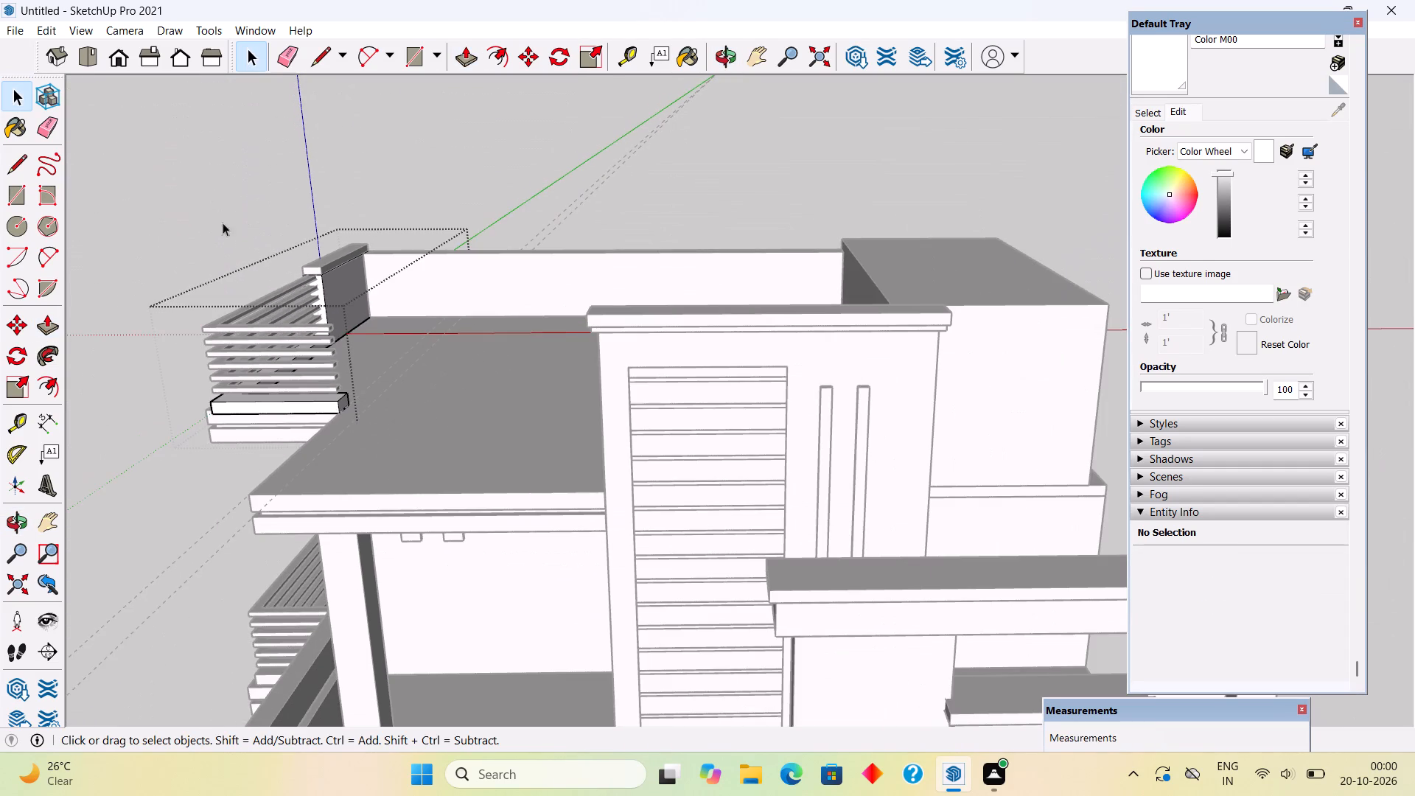
{"action": "left_click", "coordinate": [175, 190]}
Unhide all hidden geometry to bring back the new roof parapet wall beside the railing.
{"action": "middle_click_drag", "start_coordinate": [318, 422], "coordinate": [473, 370]}
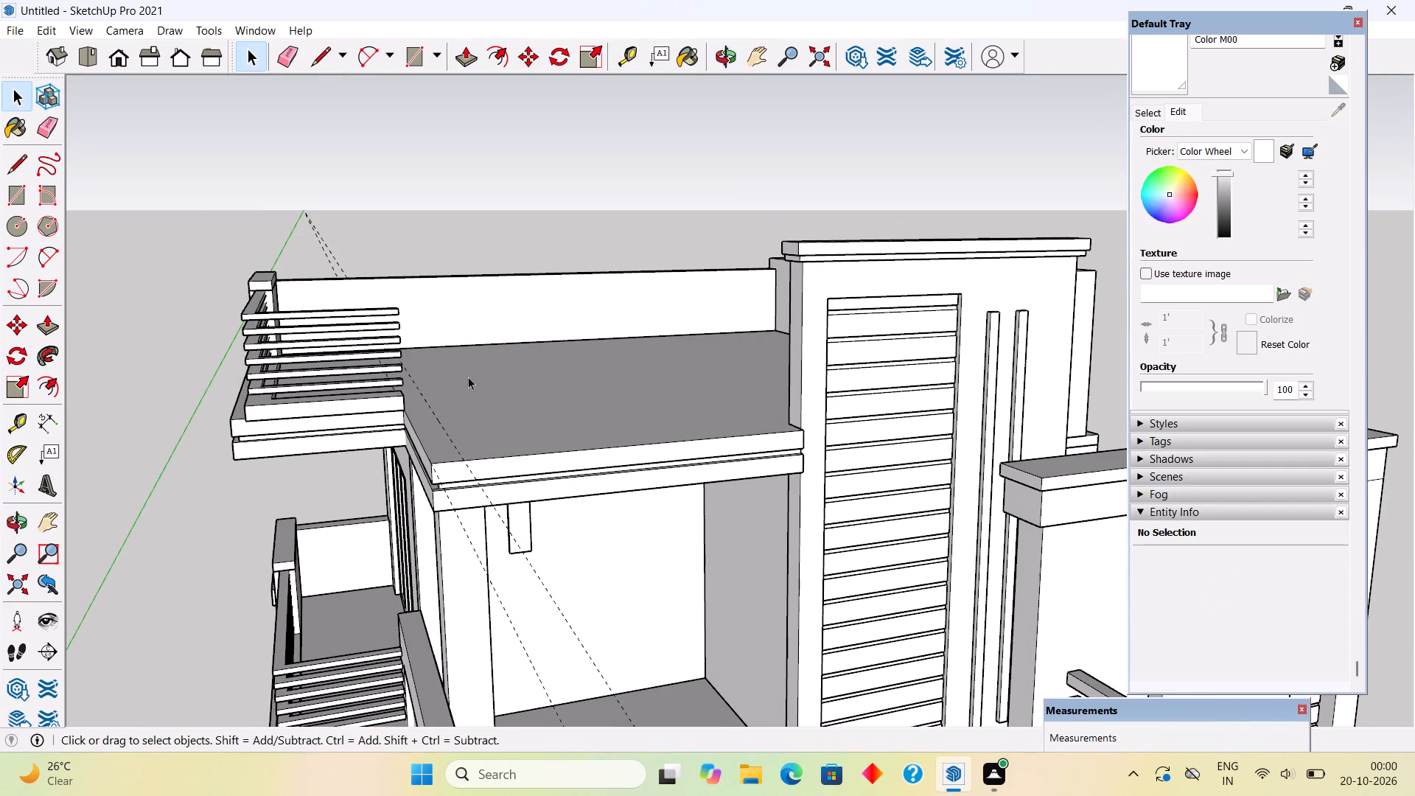
{"action": "left_click", "coordinate": [41, 24]}
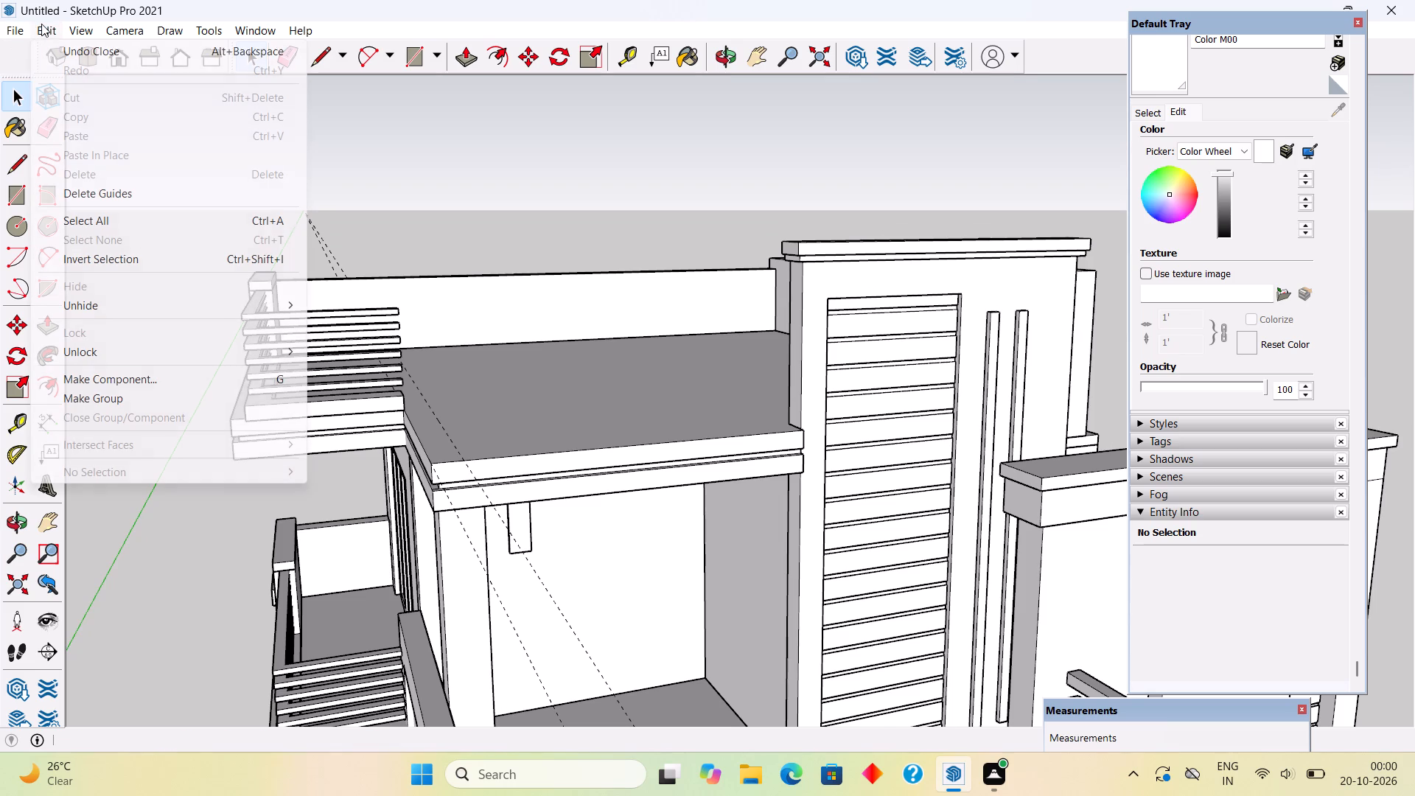
{"action": "left_click", "coordinate": [122, 304]}
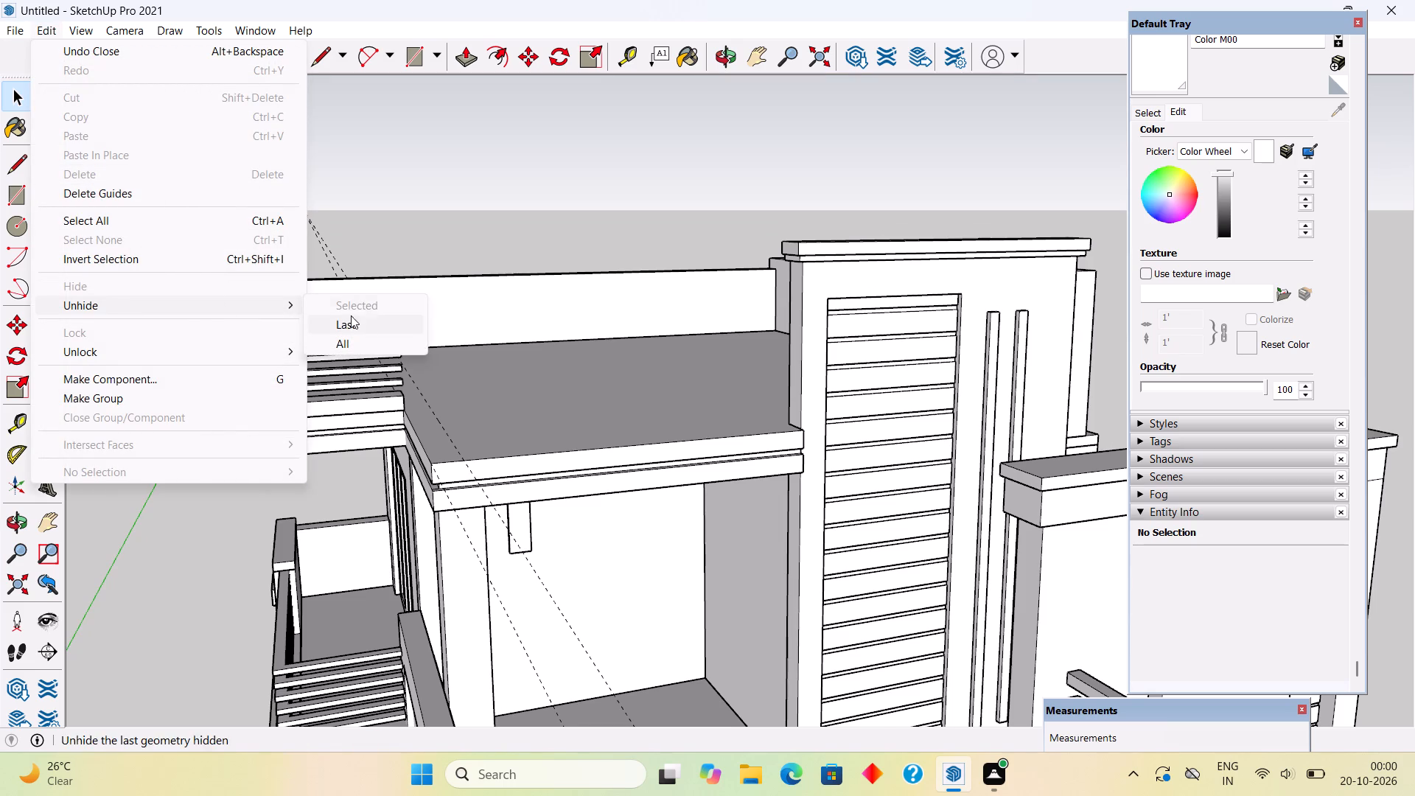
{"action": "left_click", "coordinate": [365, 343]}
{"action": "left_click", "coordinate": [408, 241]}
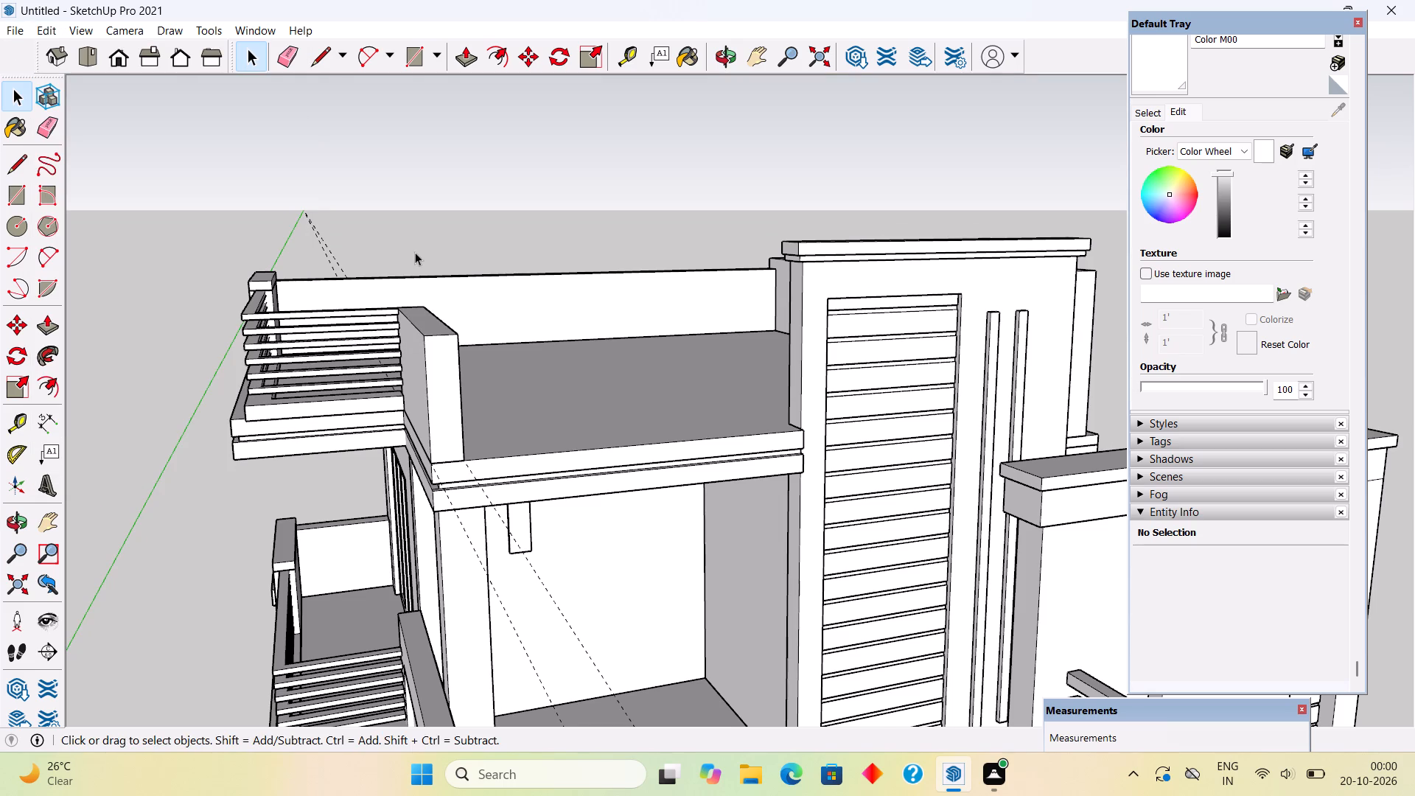
{"action": "middle_click_drag", "start_coordinate": [445, 343], "coordinate": [249, 489]}
{"action": "scroll", "coordinate": [438, 512], "scroll_direction": "up", "scroll_amount": 3}
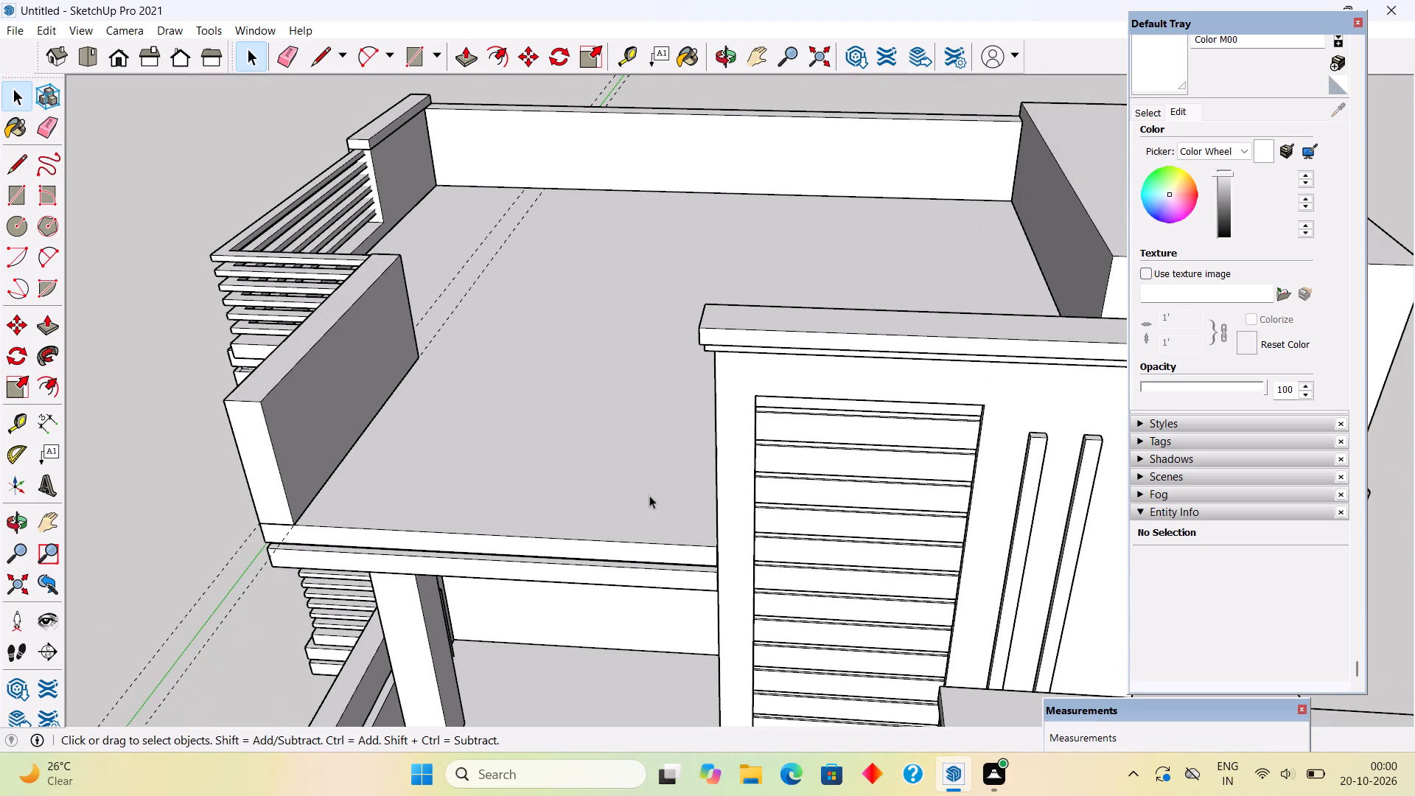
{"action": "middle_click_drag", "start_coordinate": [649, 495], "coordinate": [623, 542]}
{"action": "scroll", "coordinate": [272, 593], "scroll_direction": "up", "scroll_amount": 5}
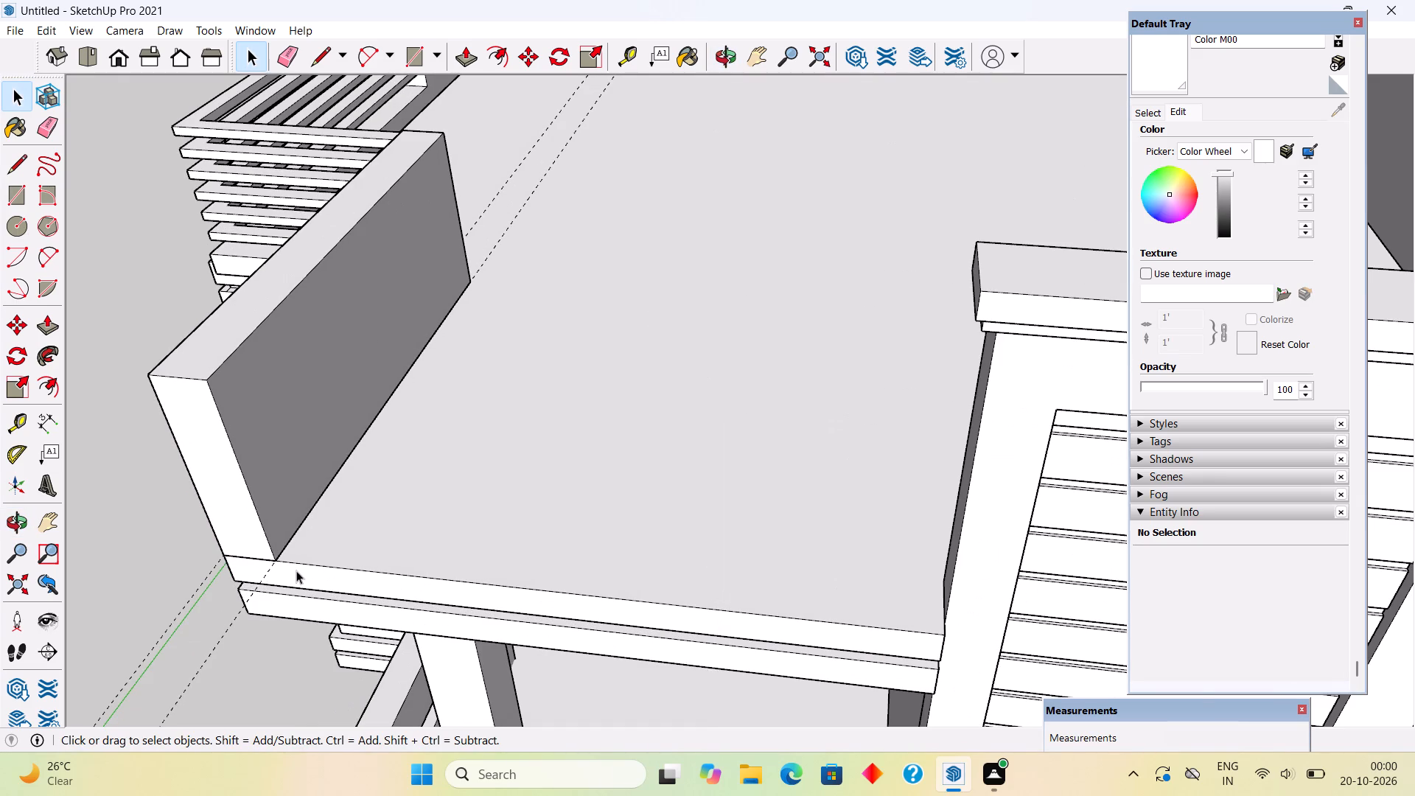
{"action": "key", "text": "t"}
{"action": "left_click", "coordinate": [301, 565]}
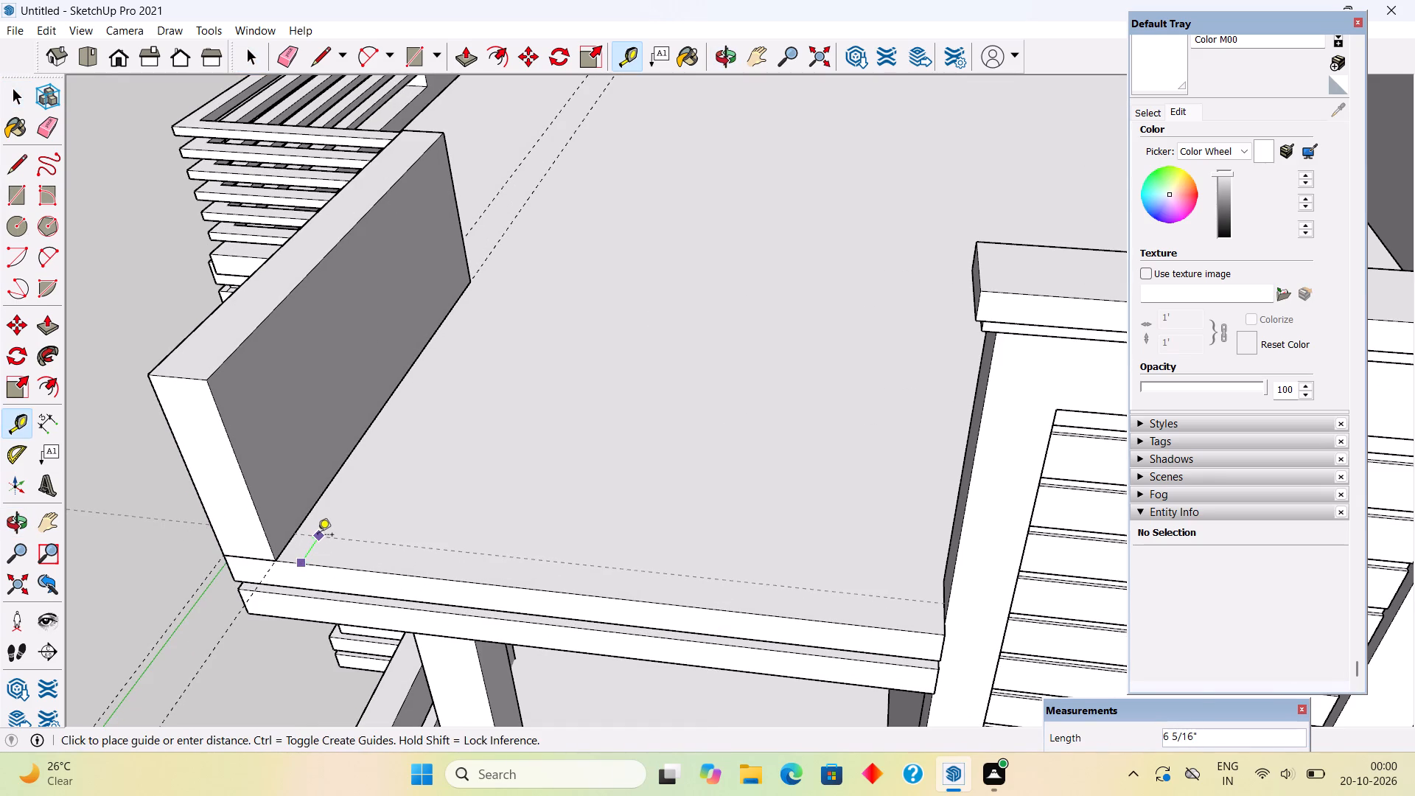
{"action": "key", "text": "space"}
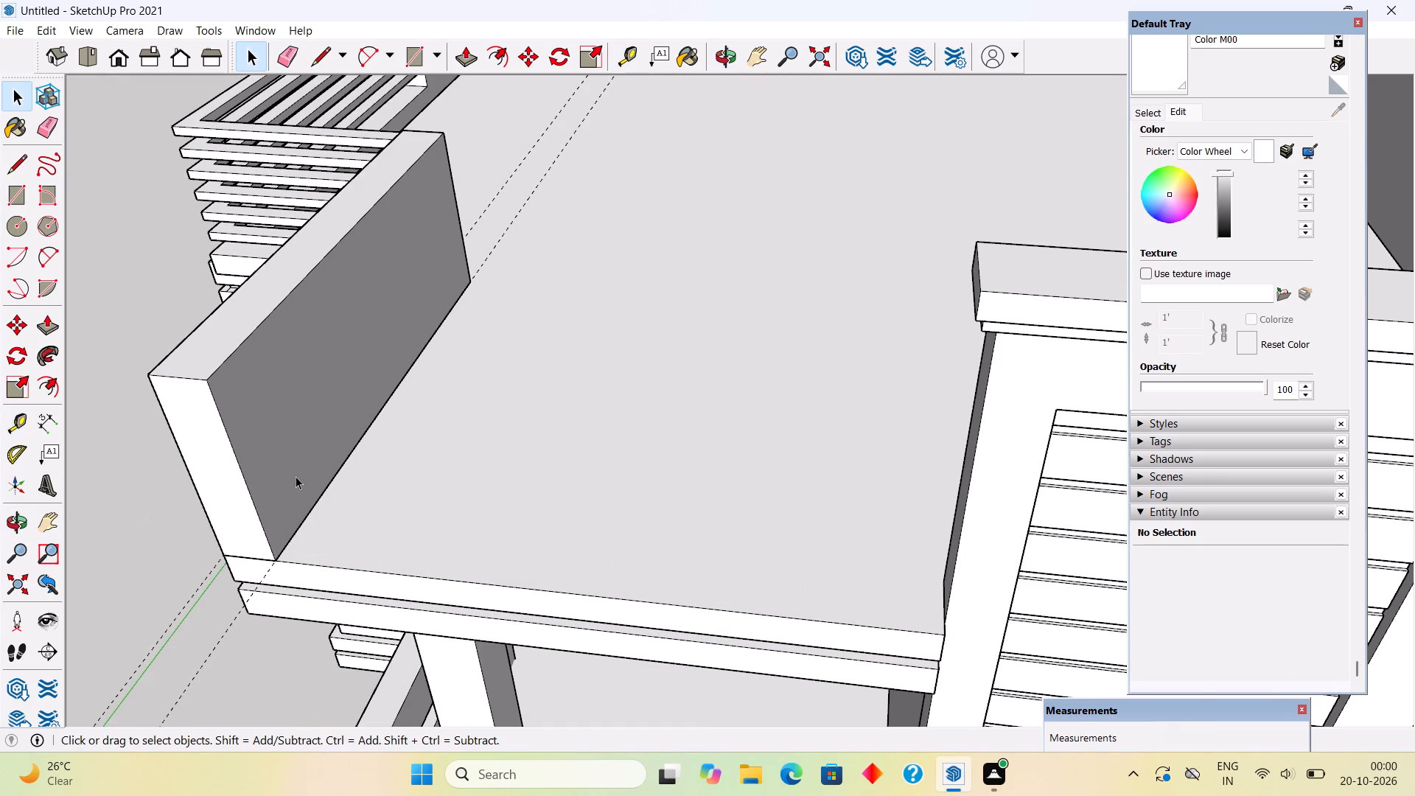
Place a vertical guide on the new roof parapet wall's inner face, 9" in from its front end edge.
{"action": "key", "text": "t"}
{"action": "left_click", "coordinate": [245, 483]}
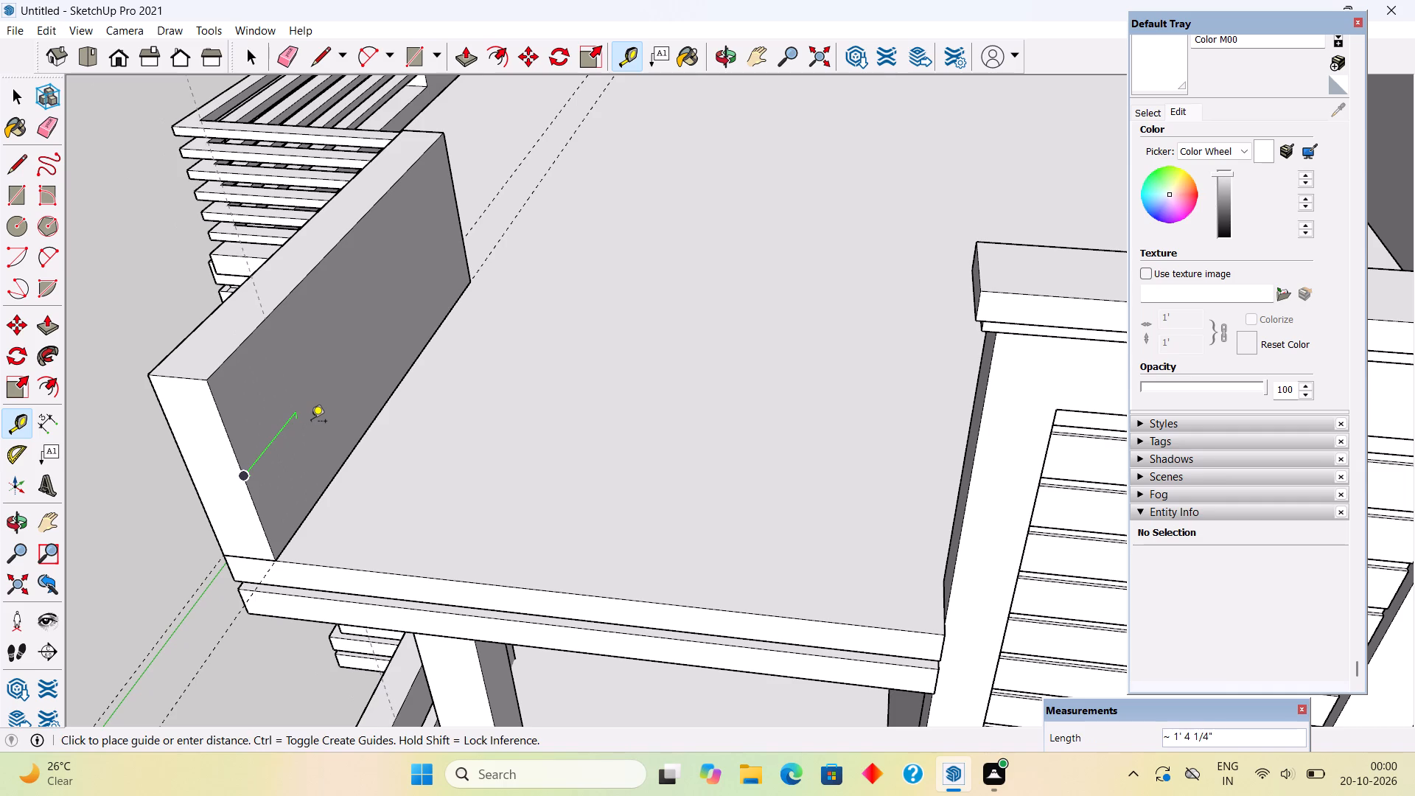
{"action": "key", "text": "9"}
{"action": "key", "text": "shift+quotedbl"}
{"action": "key", "text": "Return"}
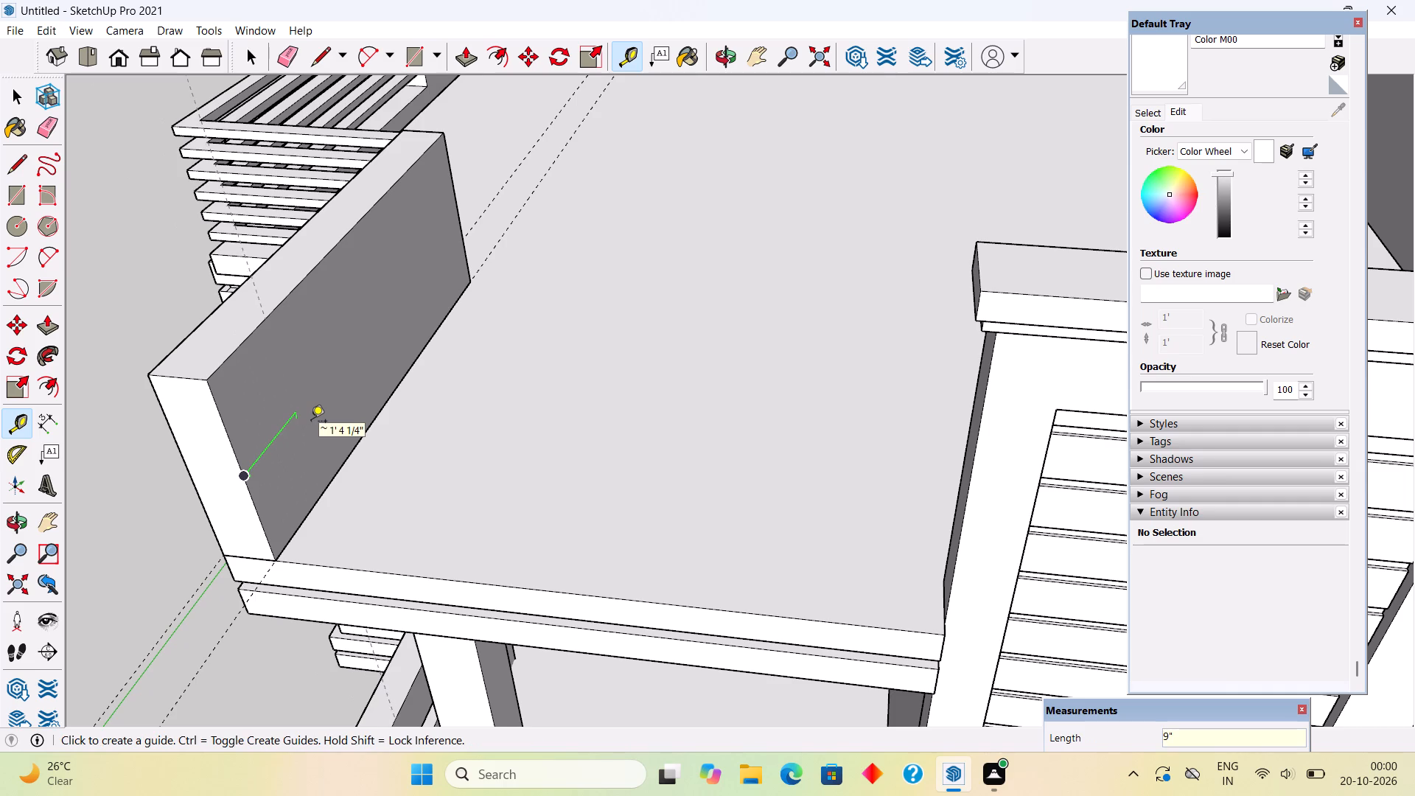
{"action": "key", "text": "space"}
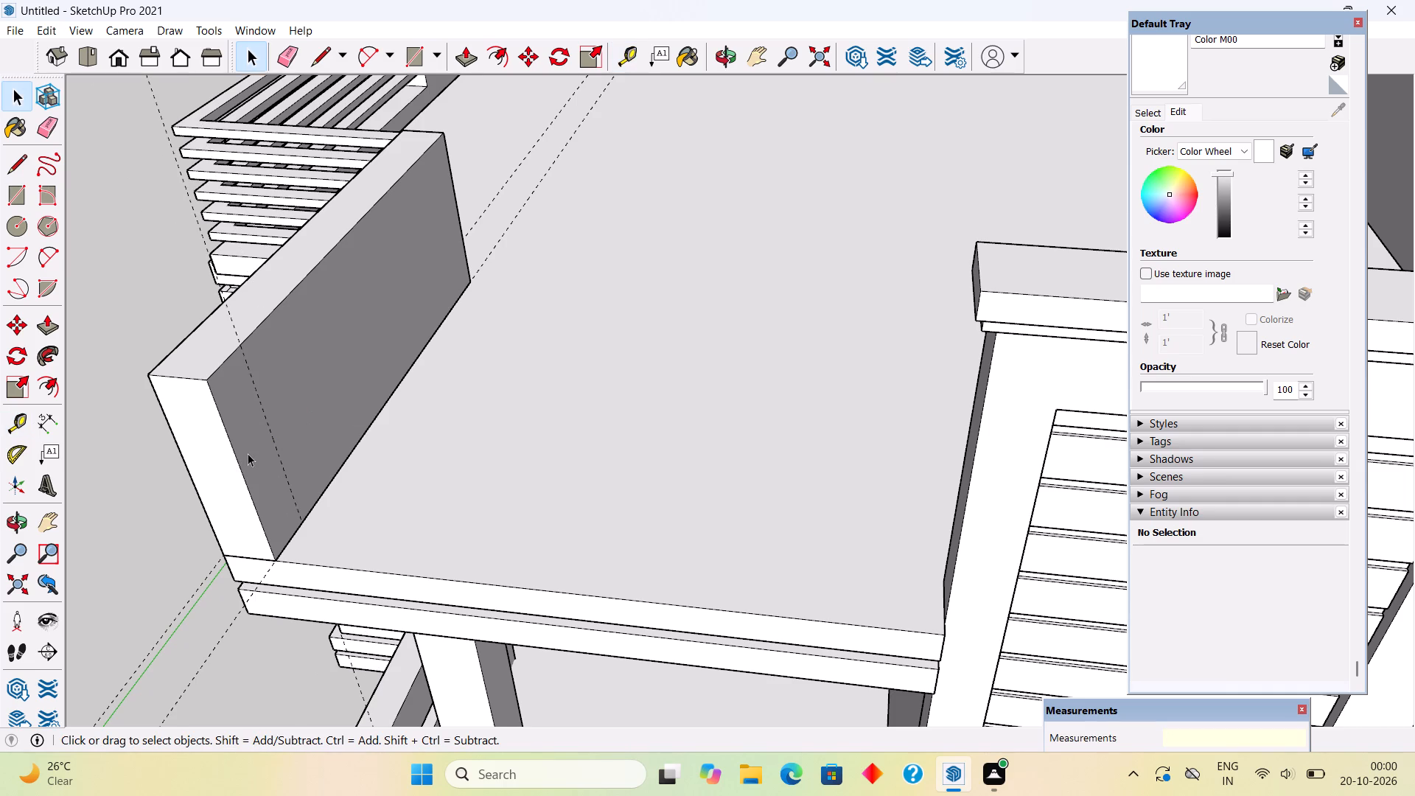
Inside the parapet wall's group, draw a 3' line down its inner face along the guide.
{"action": "triple_click", "coordinate": [248, 453]}
{"action": "key", "text": "l"}
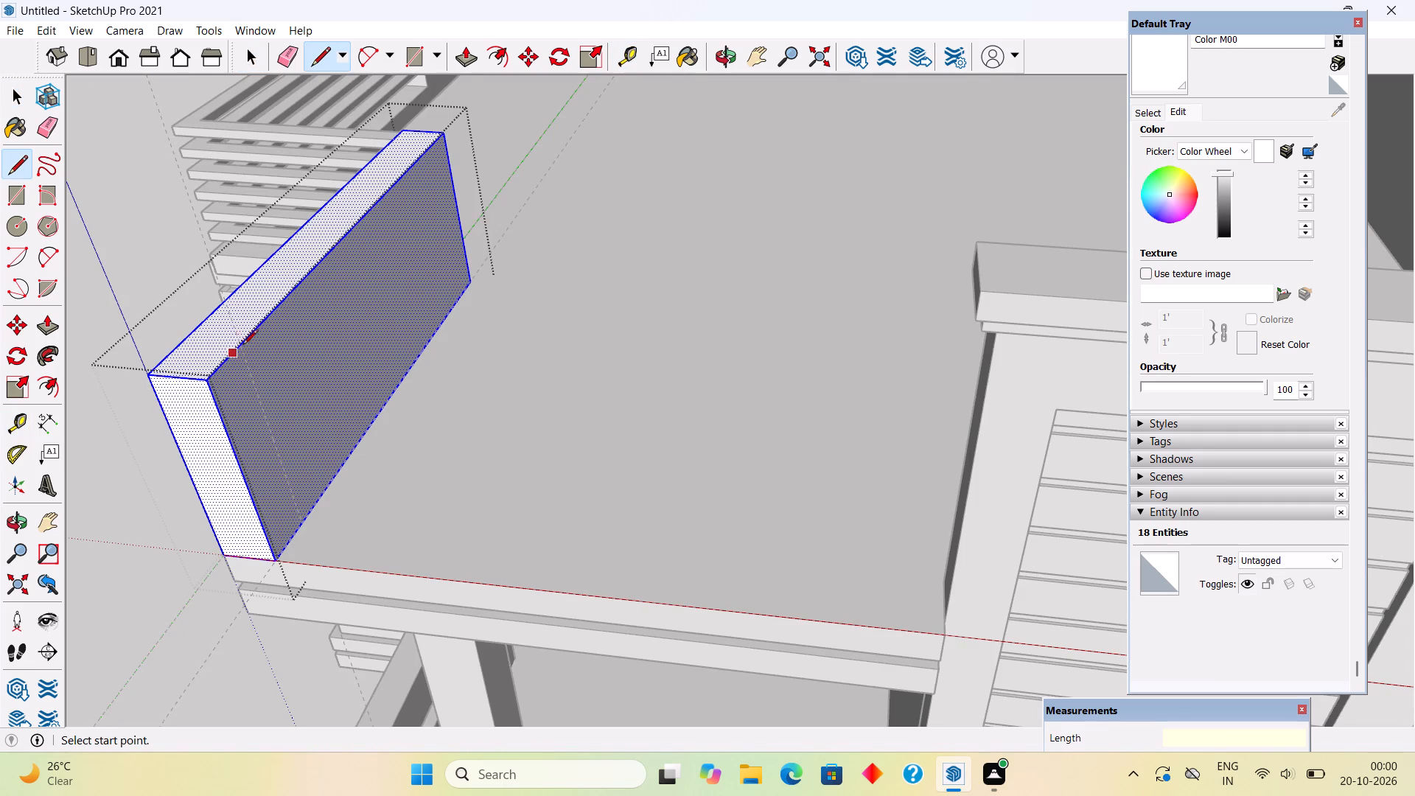
{"action": "left_click", "coordinate": [242, 349]}
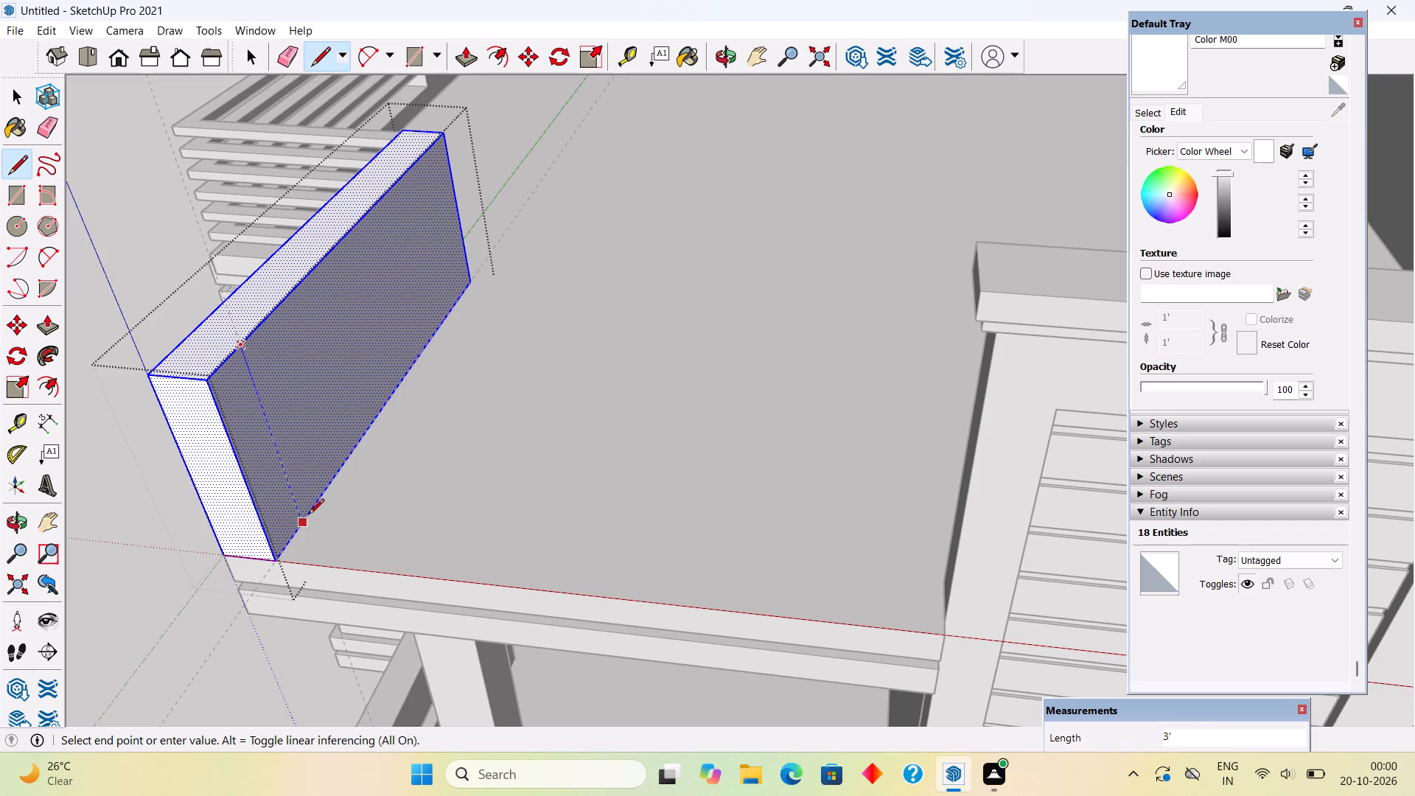
{"action": "left_click", "coordinate": [308, 520]}
Push/Pull the marked-off end strip of the parapet 8' 11" along the slab edge to the louvered tower, and leave the group.
{"action": "key", "text": "p"}
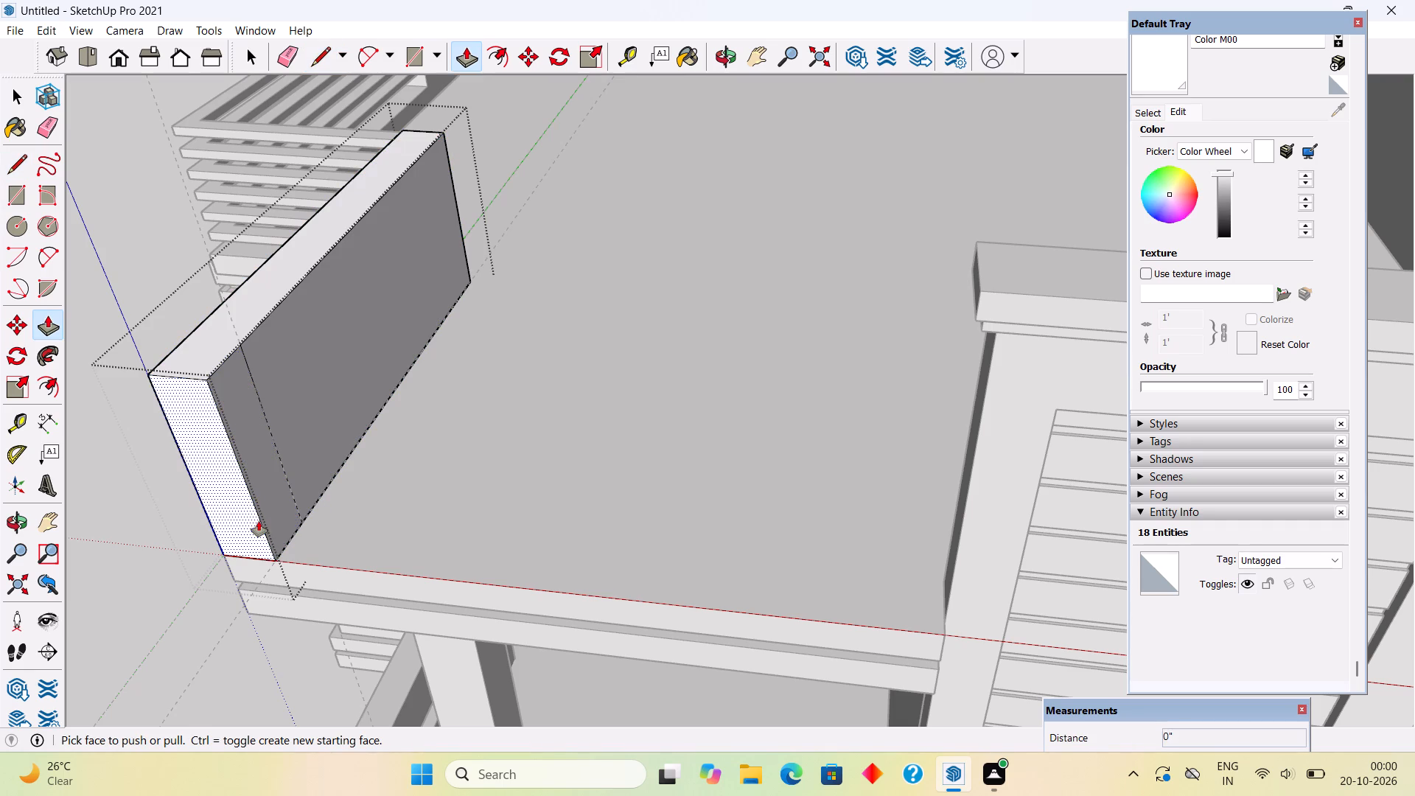
{"action": "left_click", "coordinate": [282, 503]}
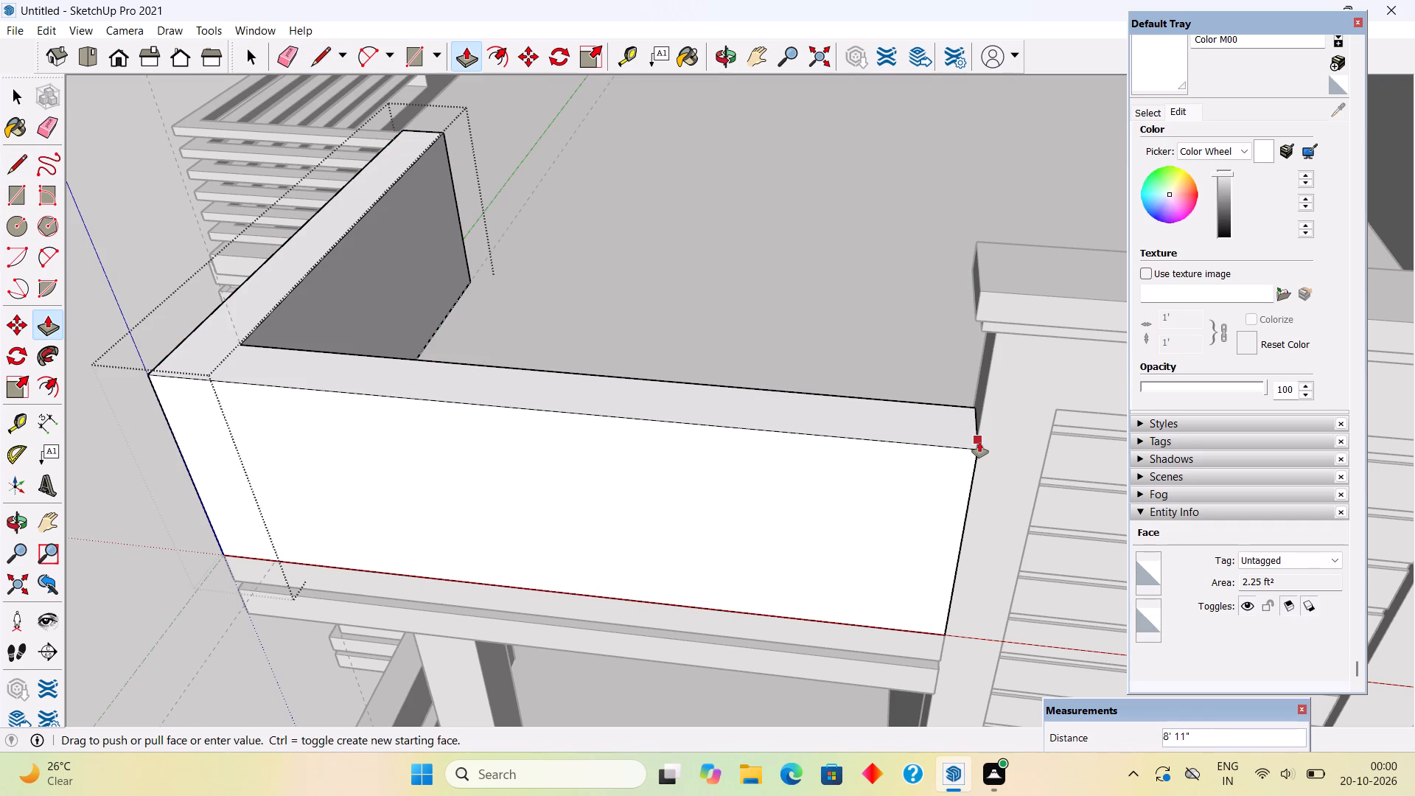
{"action": "left_click", "coordinate": [981, 444]}
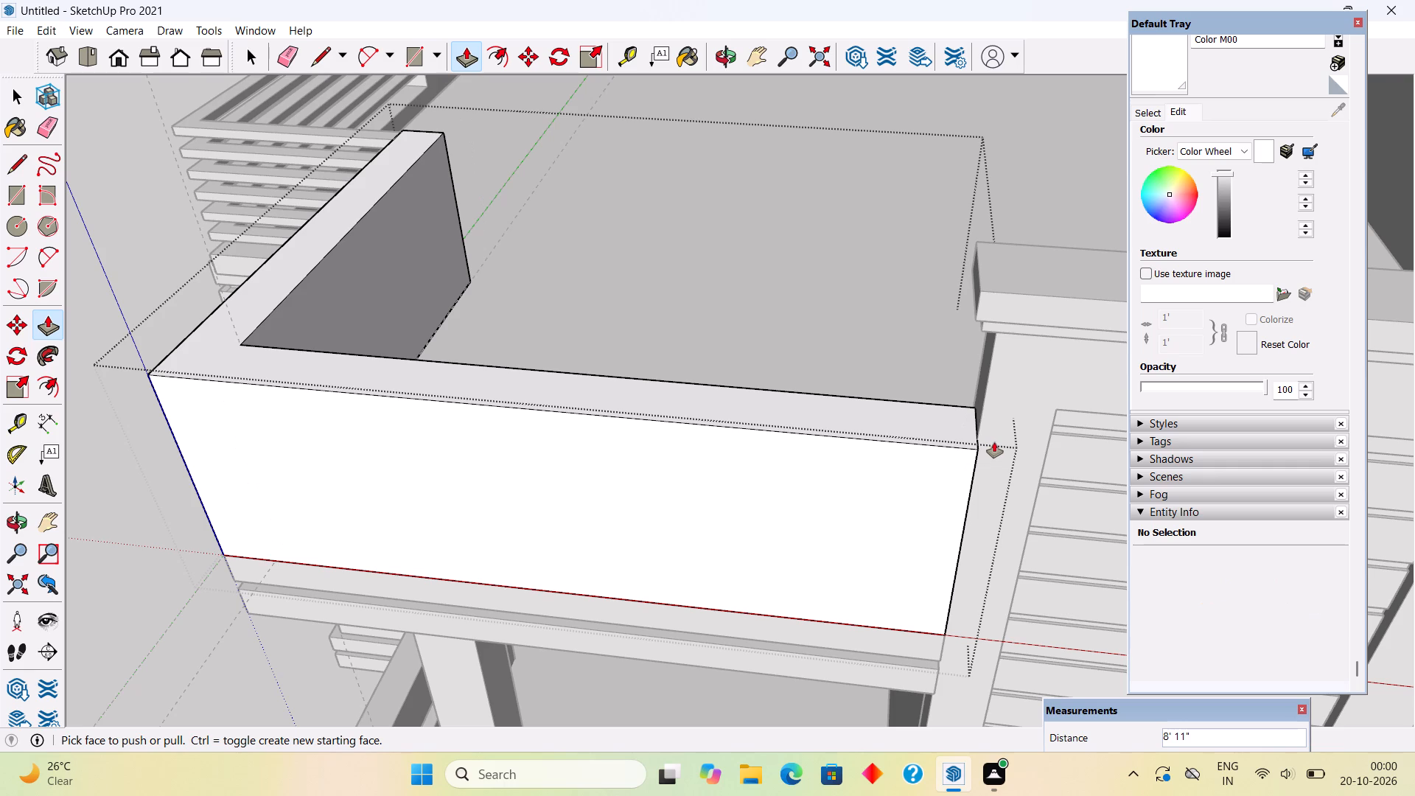
{"action": "key", "text": "space"}
{"action": "scroll", "coordinate": [994, 442], "scroll_direction": "down", "scroll_amount": 10}
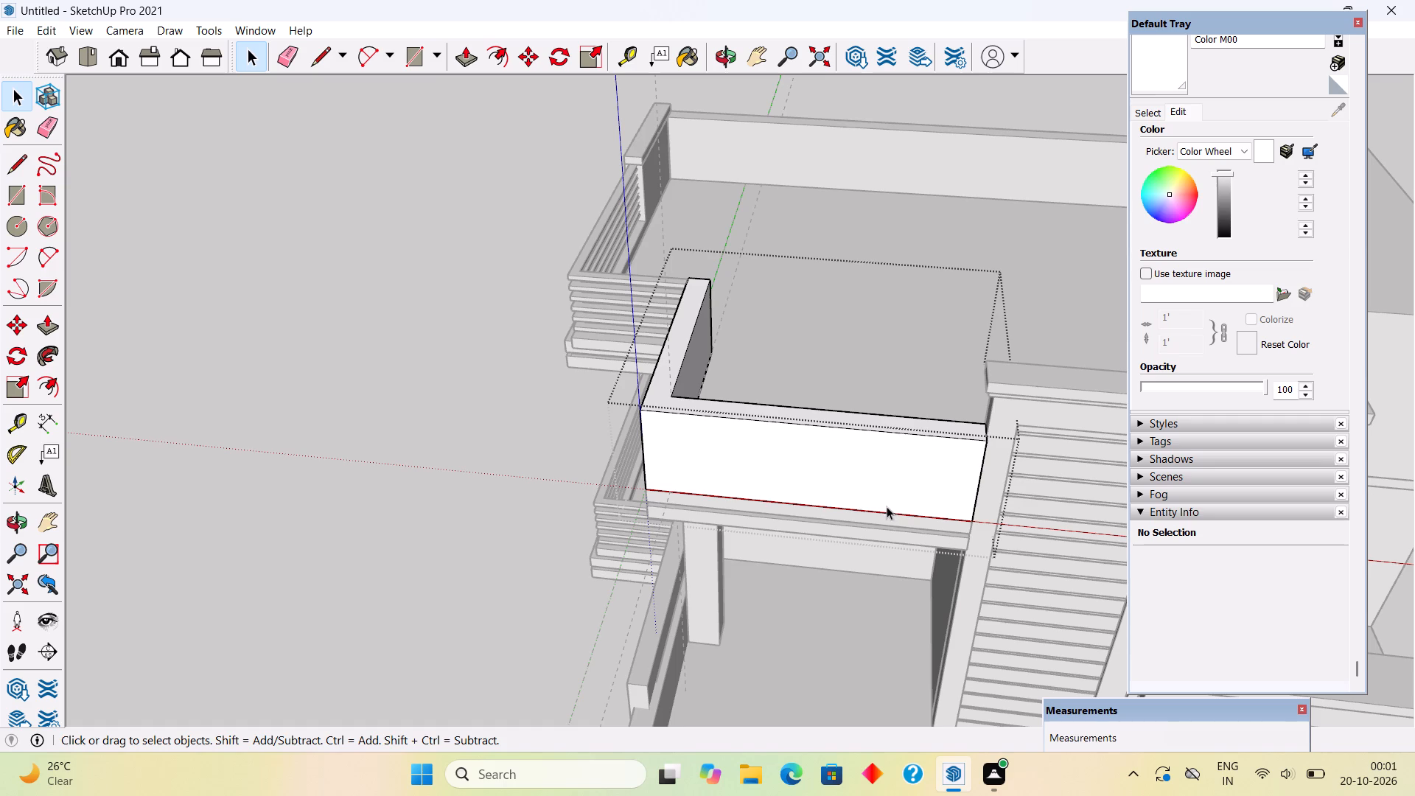
{"action": "middle_click_drag", "start_coordinate": [627, 542], "coordinate": [711, 523]}
{"action": "scroll", "coordinate": [711, 523], "scroll_direction": "down", "scroll_amount": 3}
{"action": "left_click", "coordinate": [508, 313]}
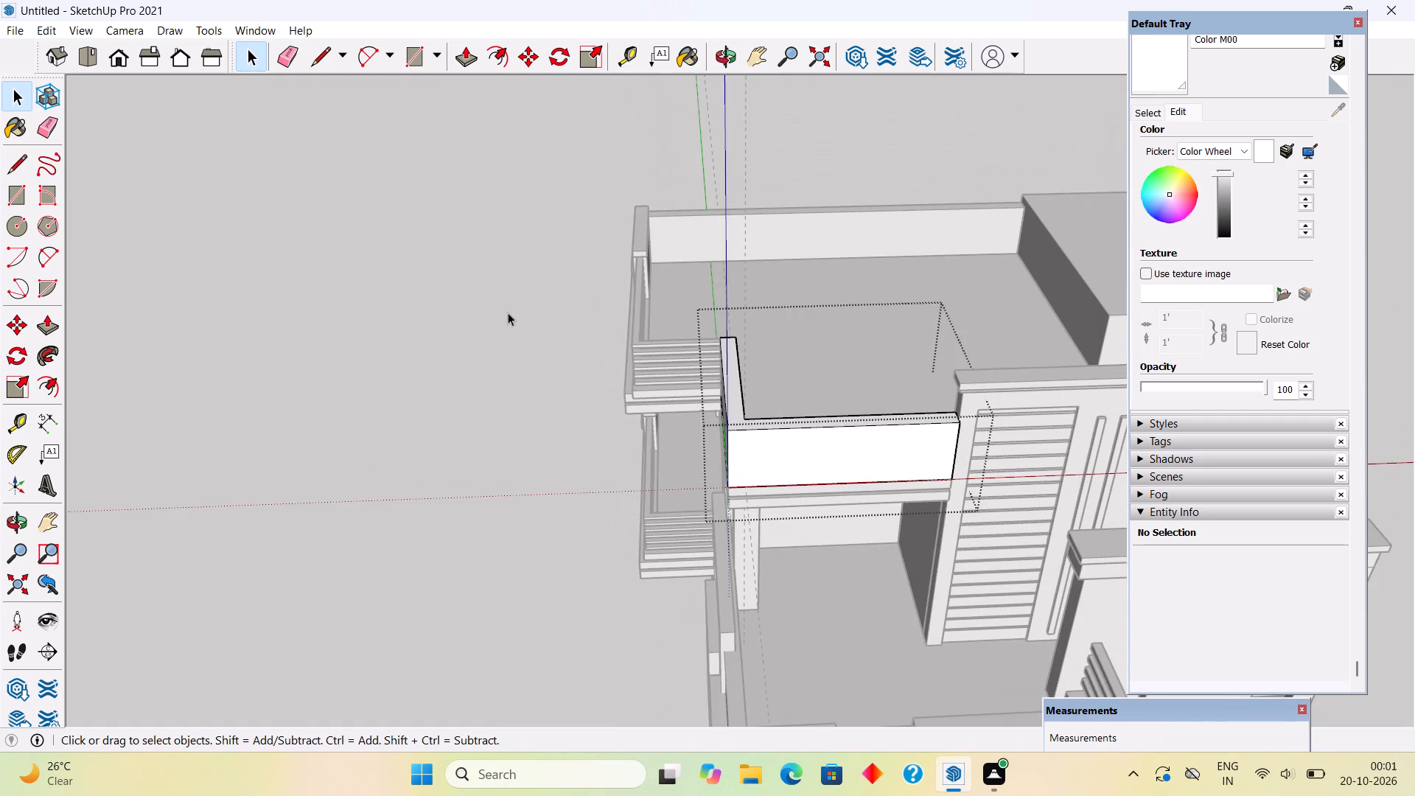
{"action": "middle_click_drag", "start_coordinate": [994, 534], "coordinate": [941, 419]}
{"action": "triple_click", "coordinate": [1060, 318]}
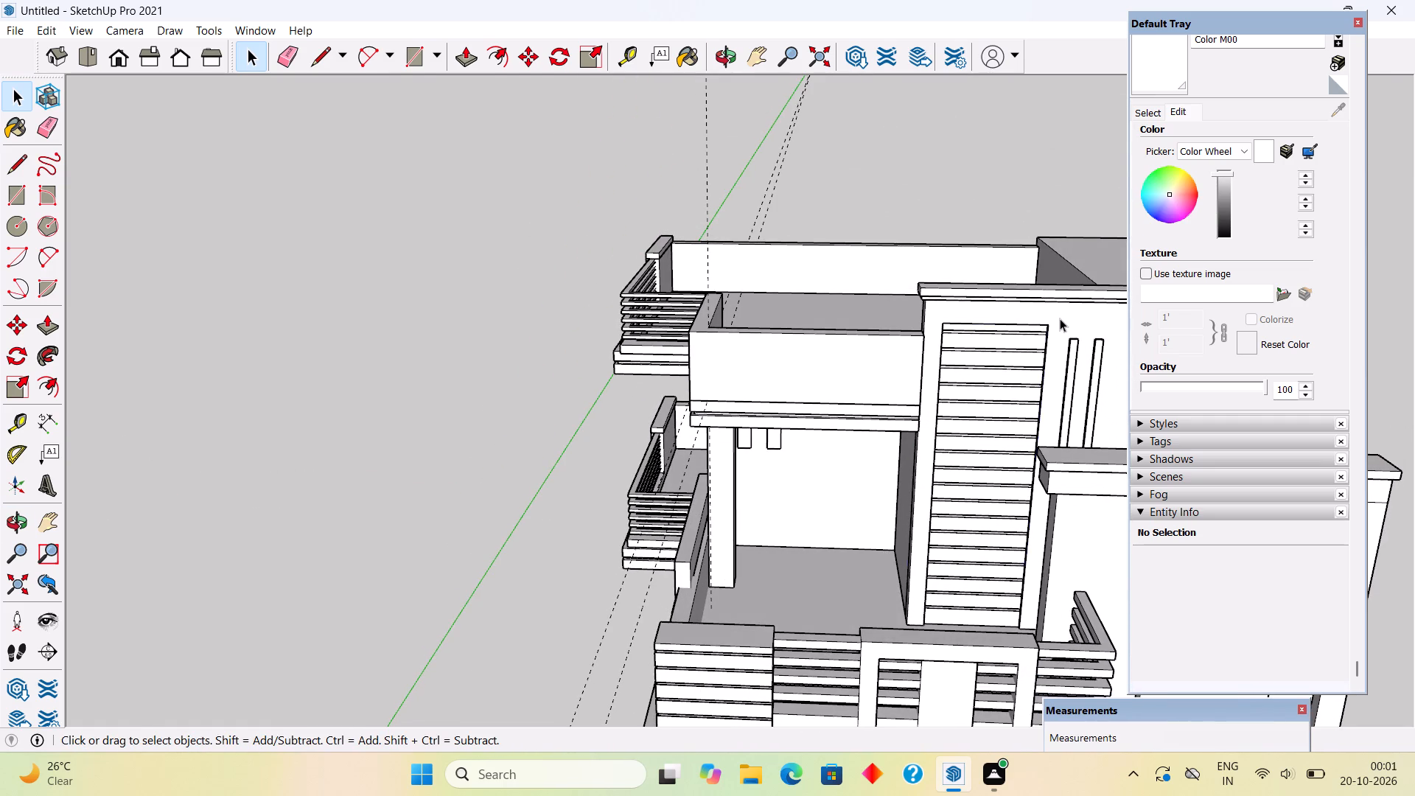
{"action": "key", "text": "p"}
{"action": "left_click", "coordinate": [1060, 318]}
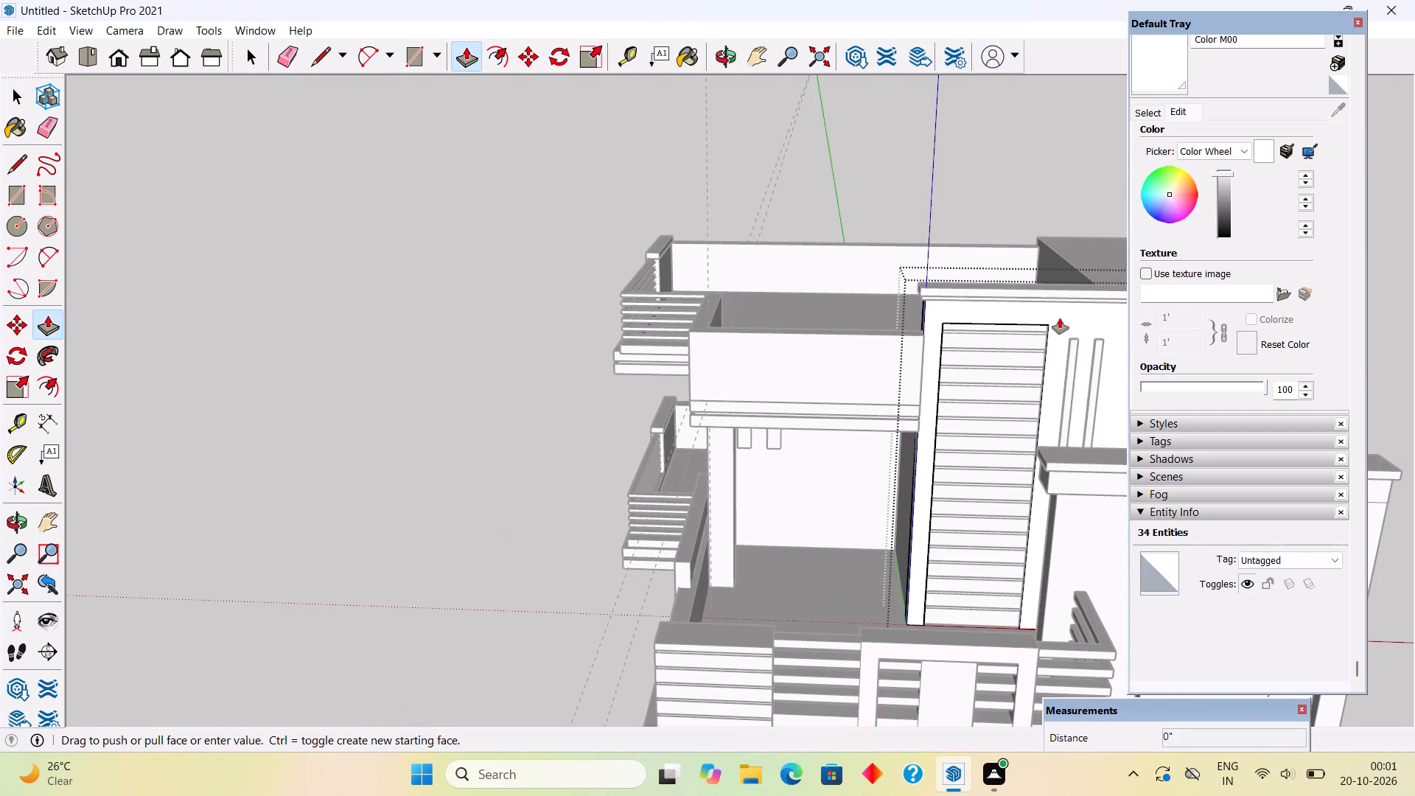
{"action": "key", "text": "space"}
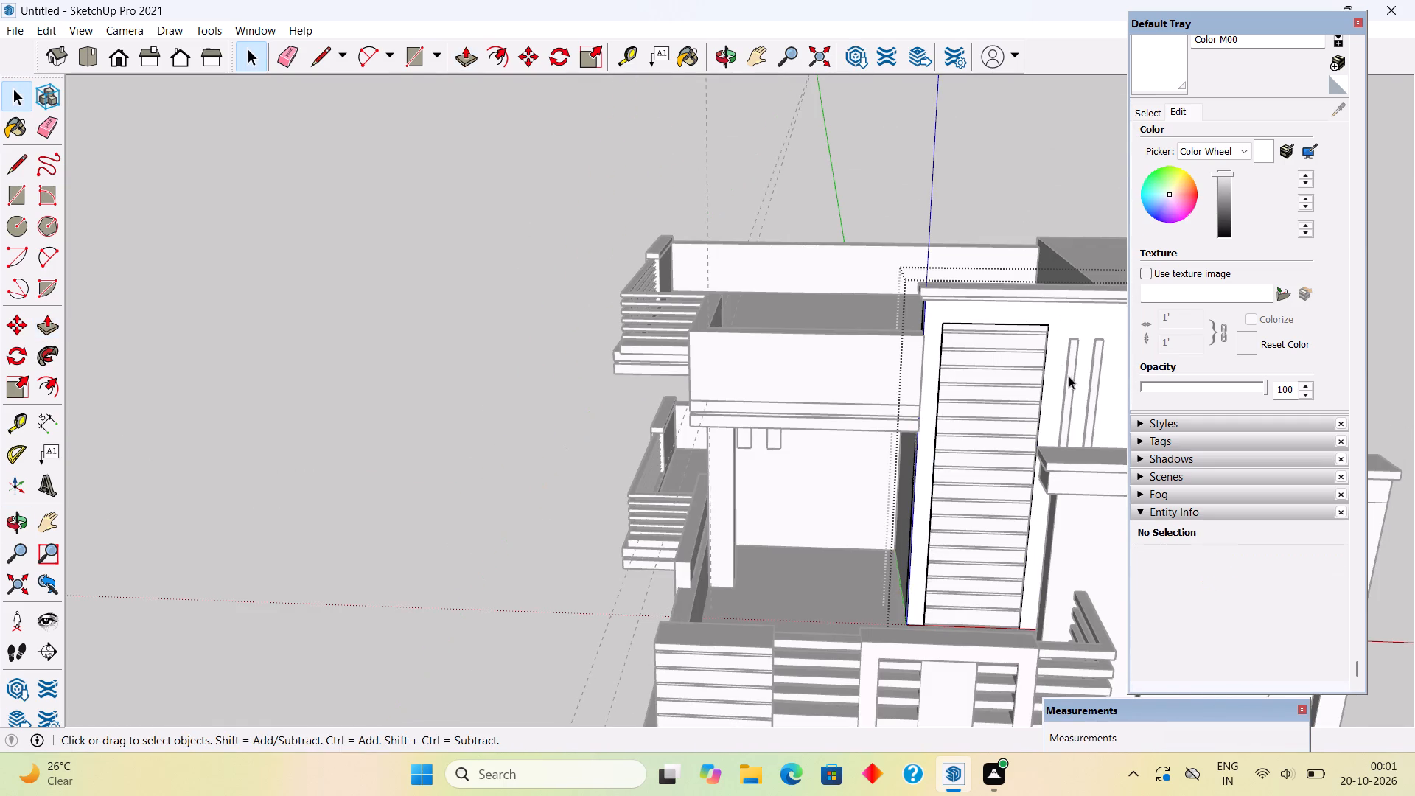
Push/Pull the front face of the vertical fin nearest the louvered panel outward 4".
{"action": "scroll", "coordinate": [1070, 377], "scroll_direction": "up", "scroll_amount": 4}
{"action": "triple_click", "coordinate": [1072, 377]}
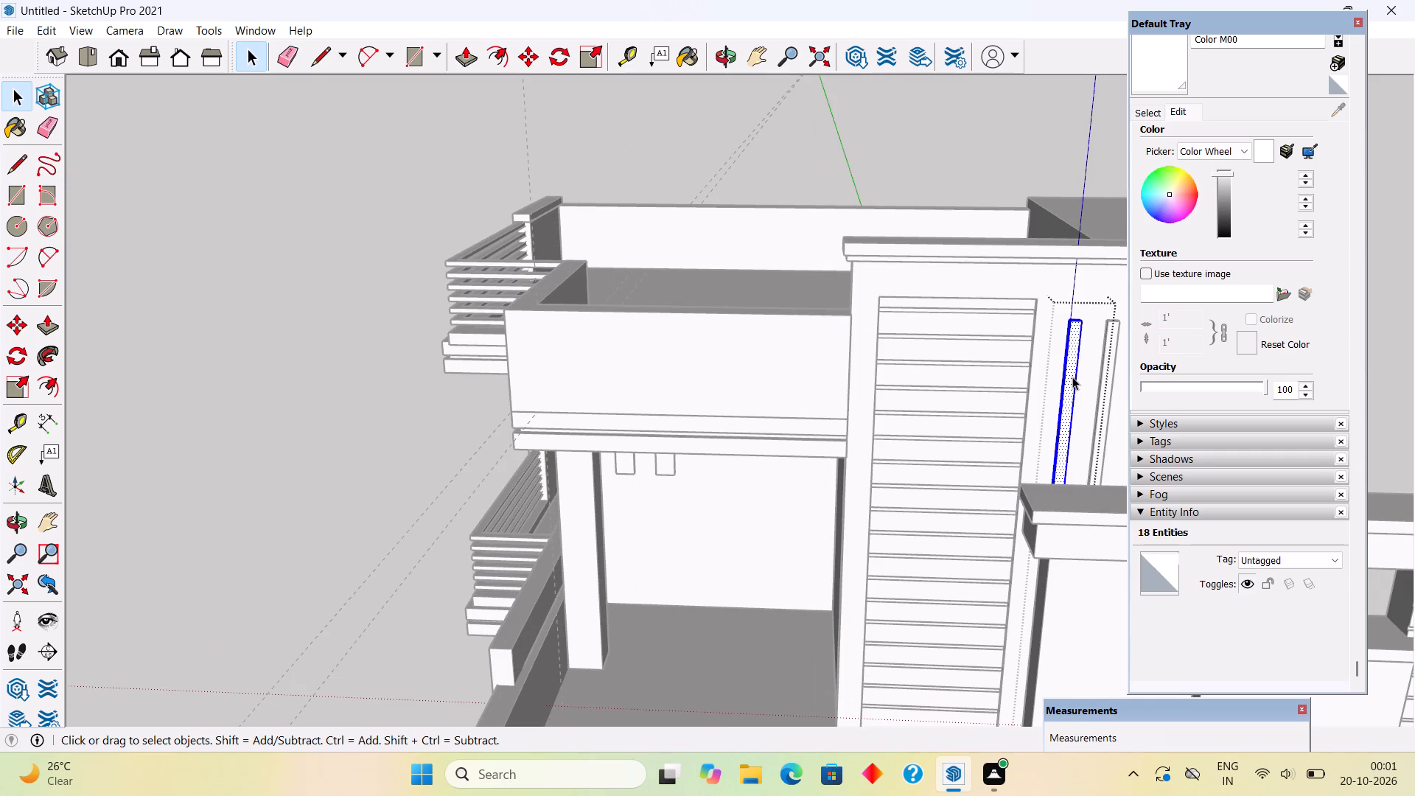
{"action": "key", "text": "p"}
{"action": "left_click", "coordinate": [1072, 377]}
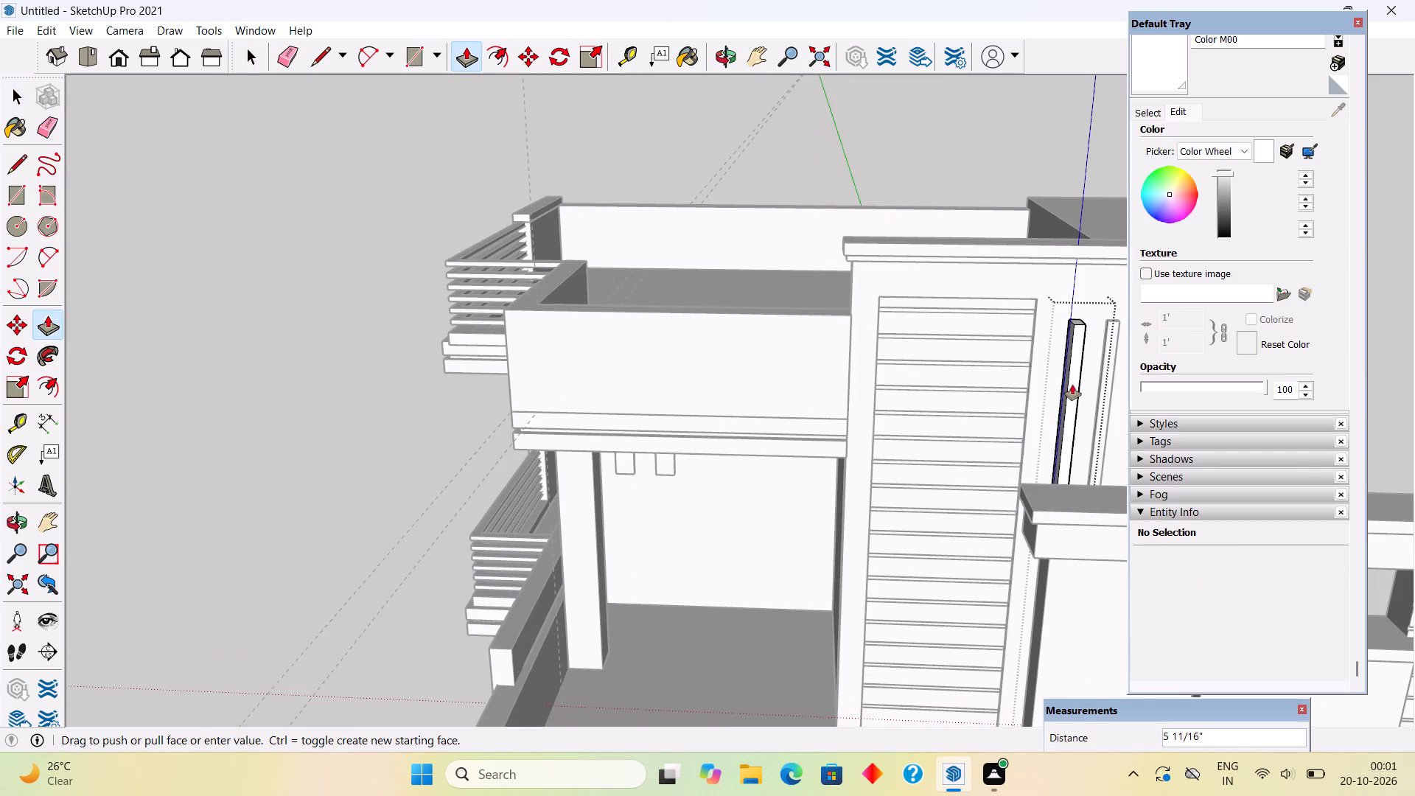
{"action": "key", "text": "4"}
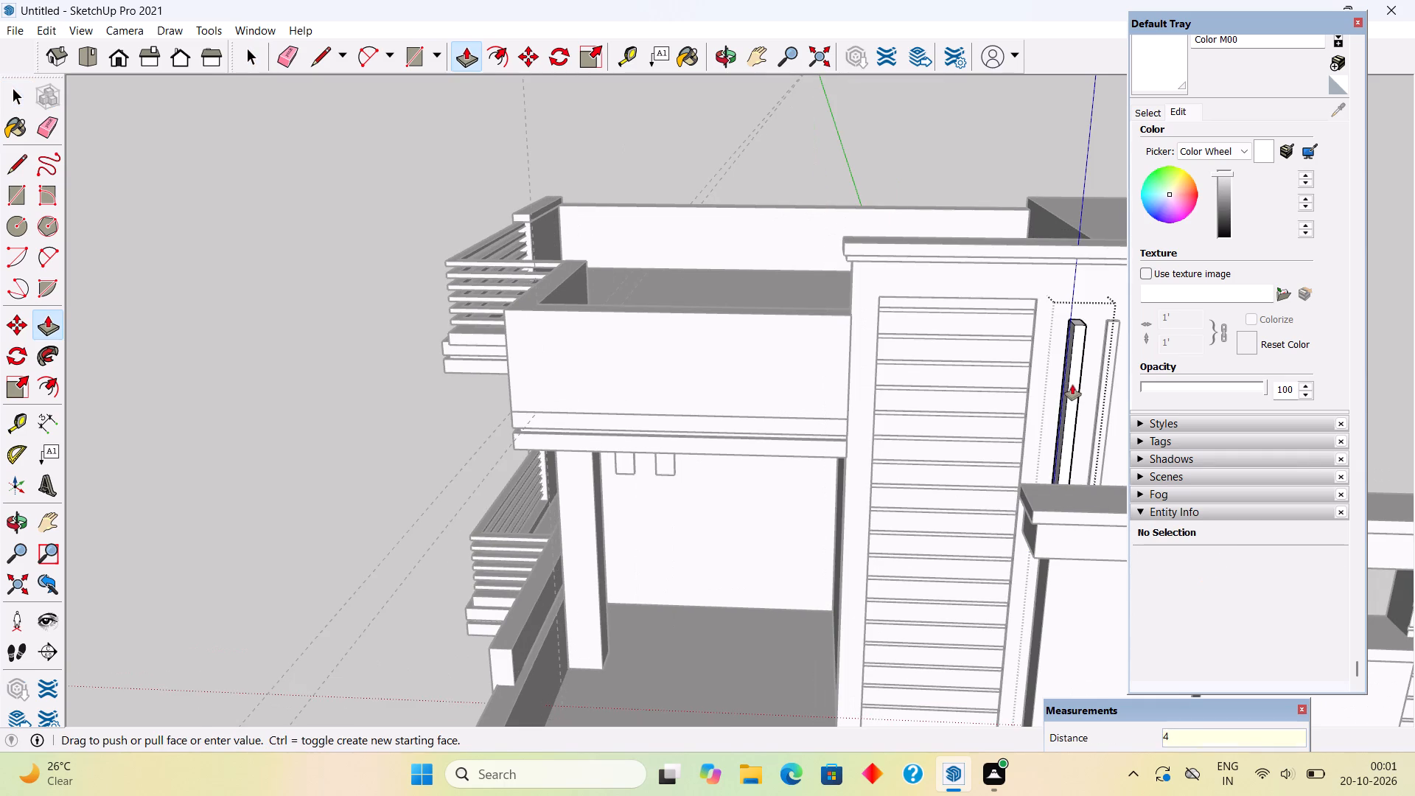
{"action": "key", "text": "shift+quotedbl"}
{"action": "key", "text": "Return"}
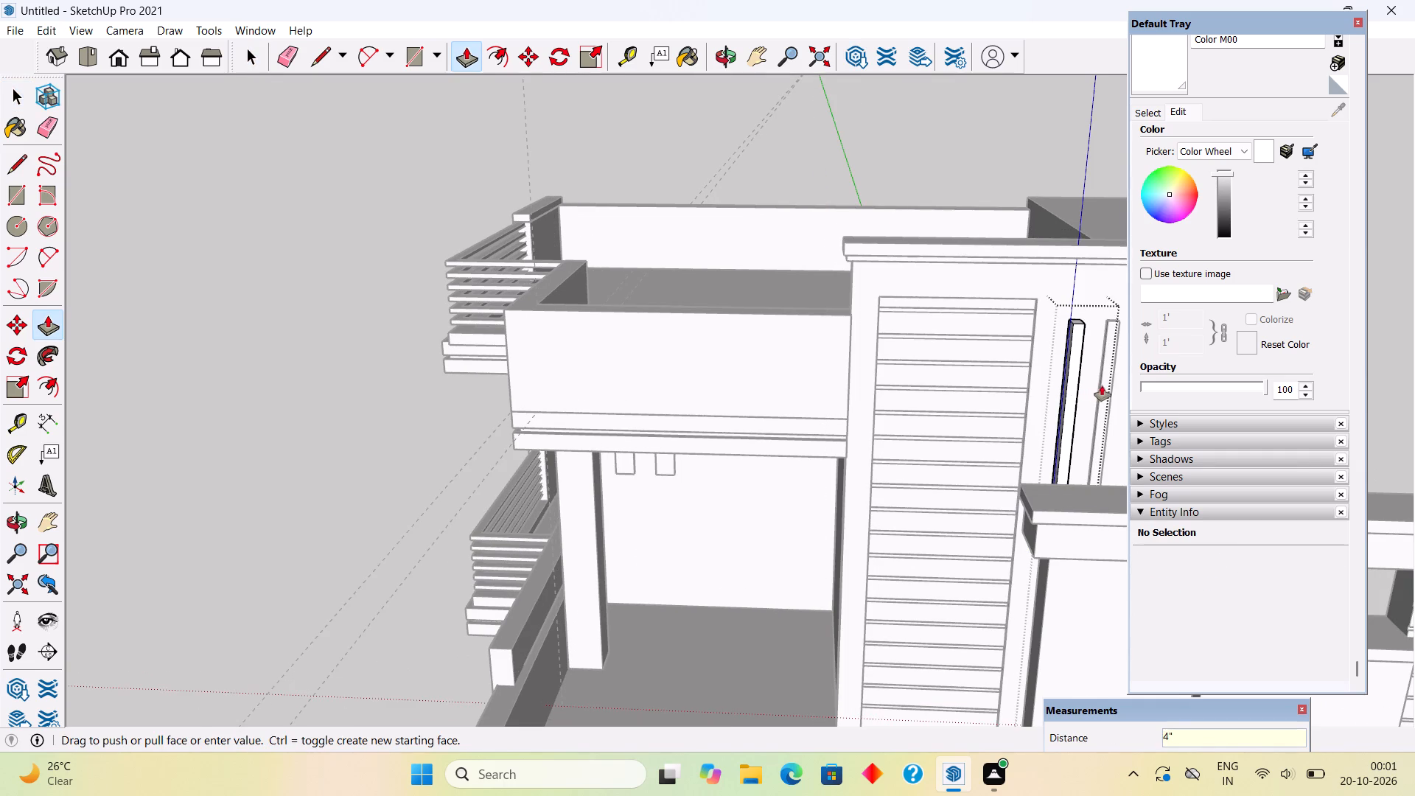
{"action": "key", "text": "space"}
Push/Pull the front face of the second vertical fin outward, flush with the first fin.
{"action": "triple_click", "coordinate": [1103, 385]}
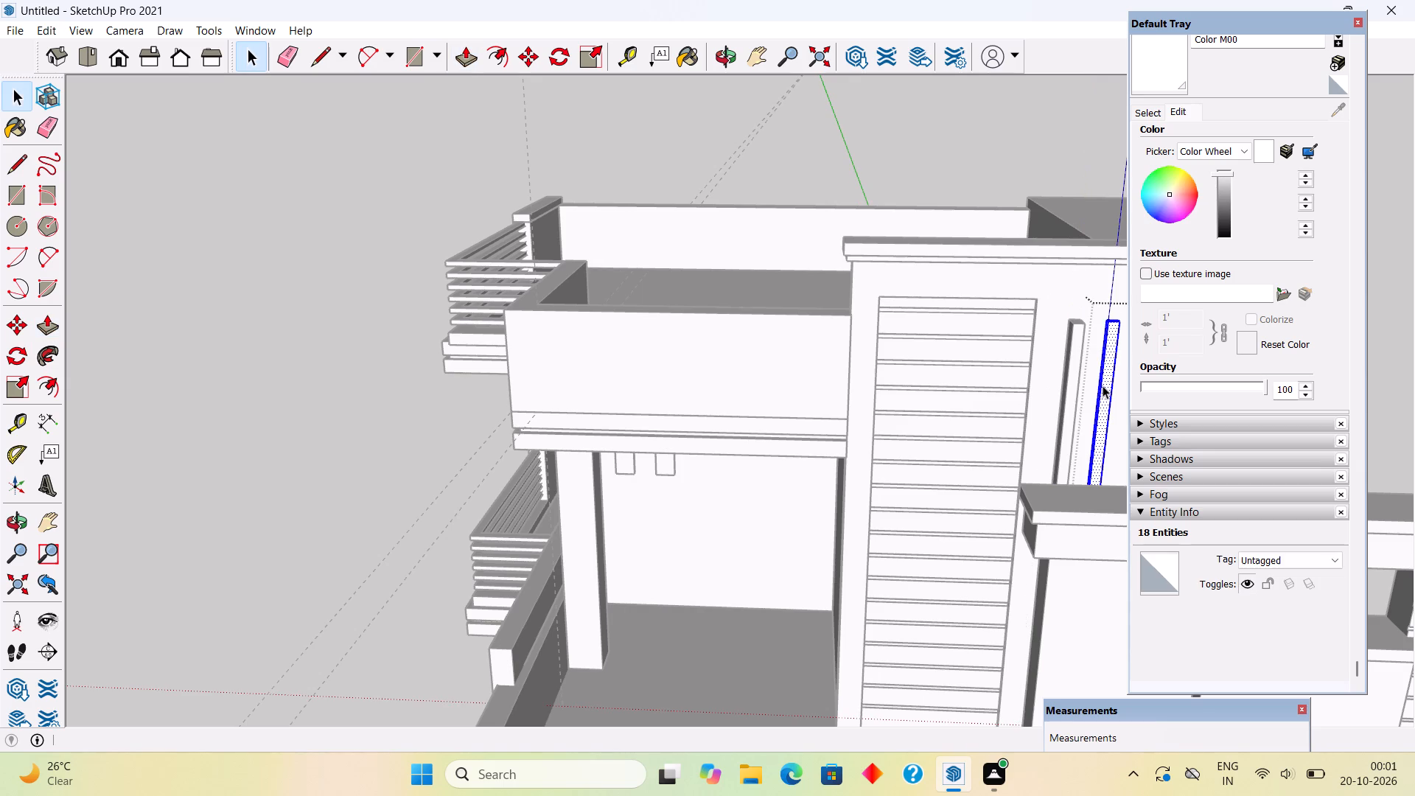
{"action": "key", "text": "p"}
{"action": "left_click", "coordinate": [1108, 385]}
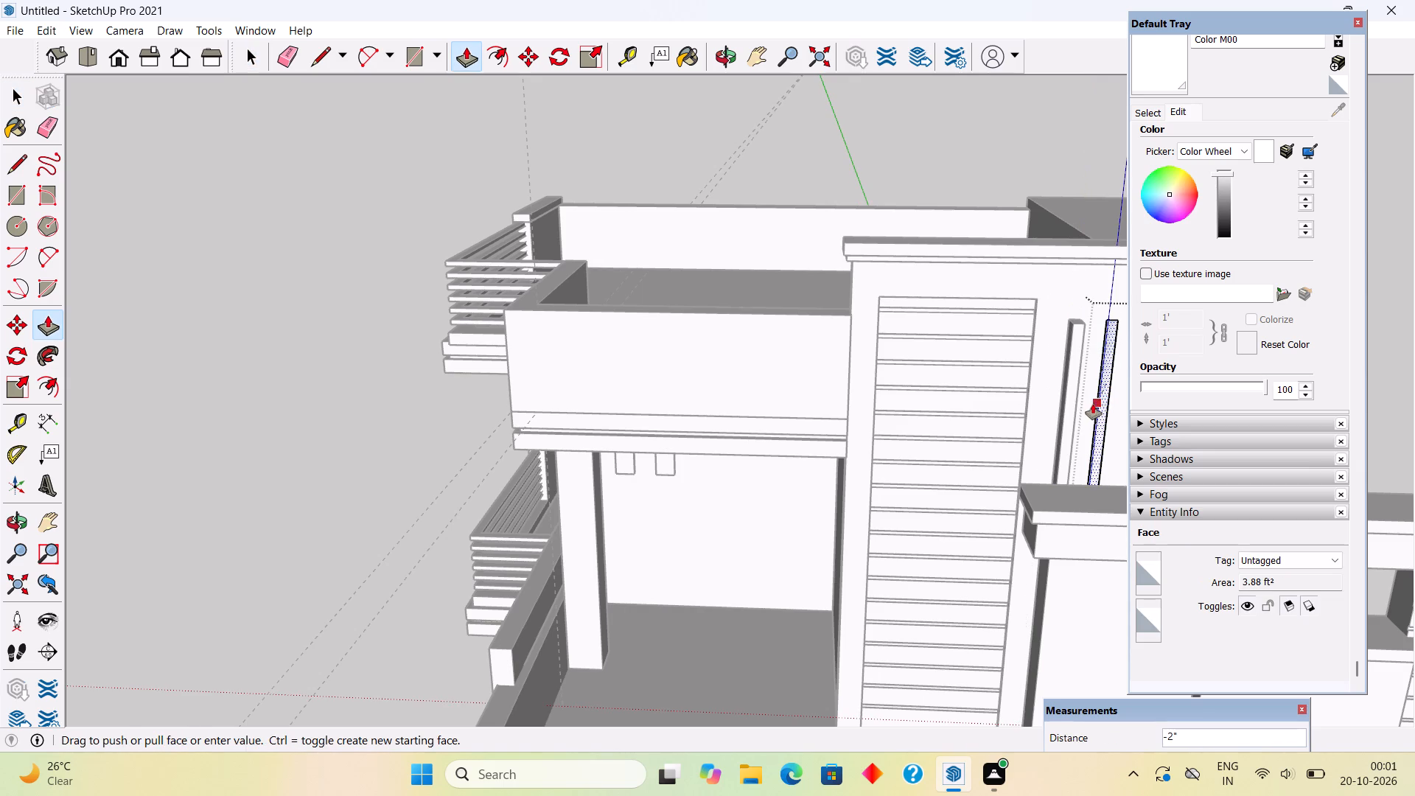
{"action": "left_click", "coordinate": [1060, 430]}
{"action": "key", "text": "space"}
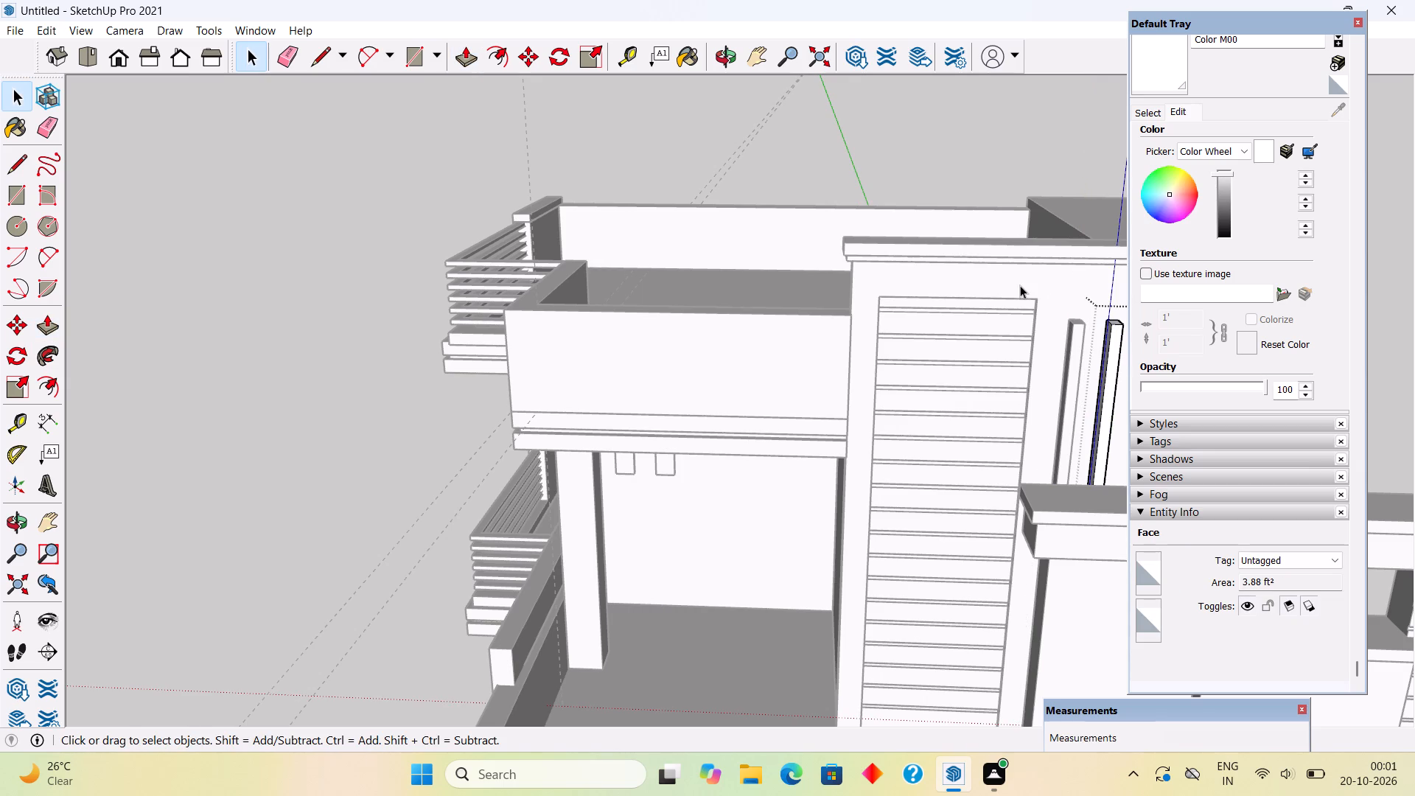
Push/Pull the front face of the tower wall framing the louvered panel.
{"action": "triple_click", "coordinate": [1020, 285]}
{"action": "key", "text": "p"}
{"action": "left_click", "coordinate": [1020, 285]}
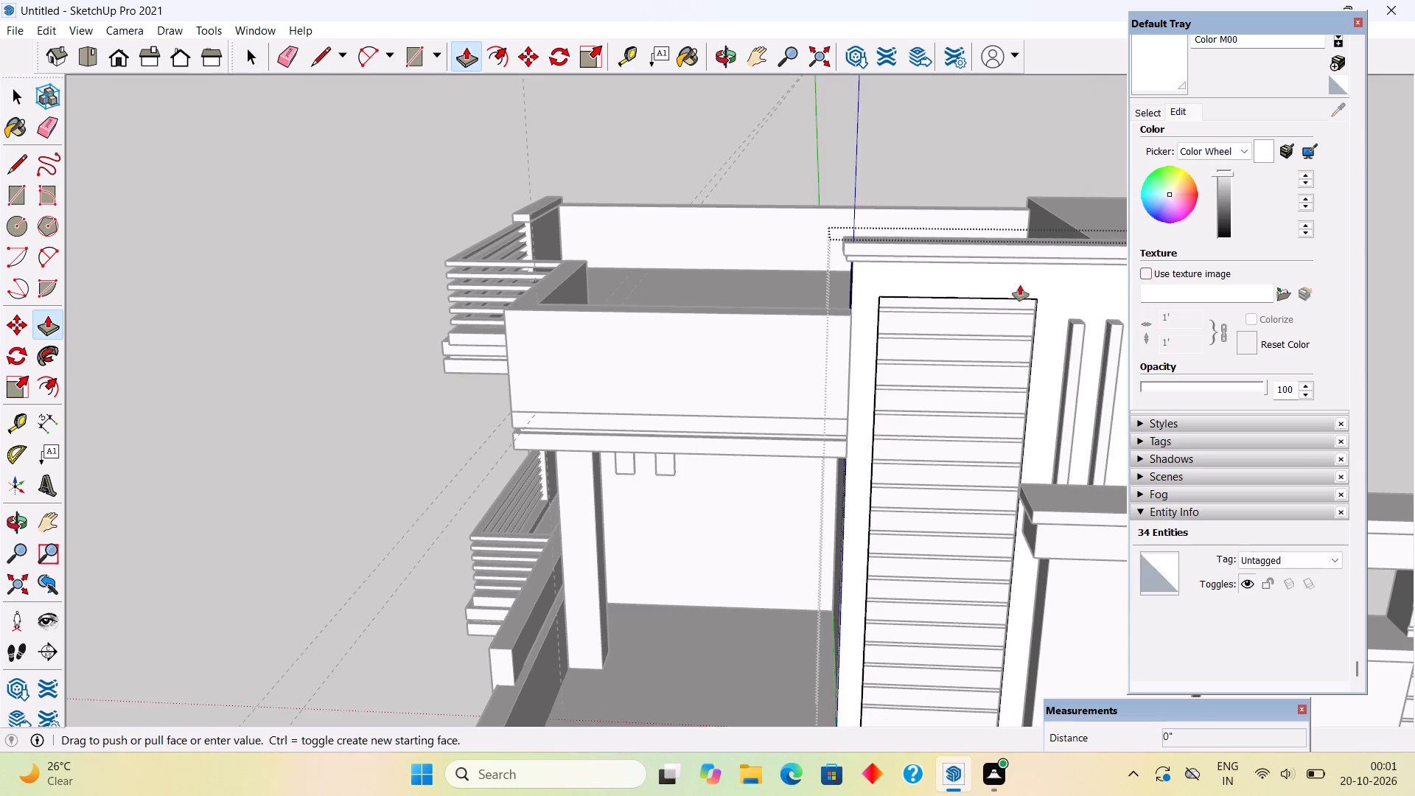
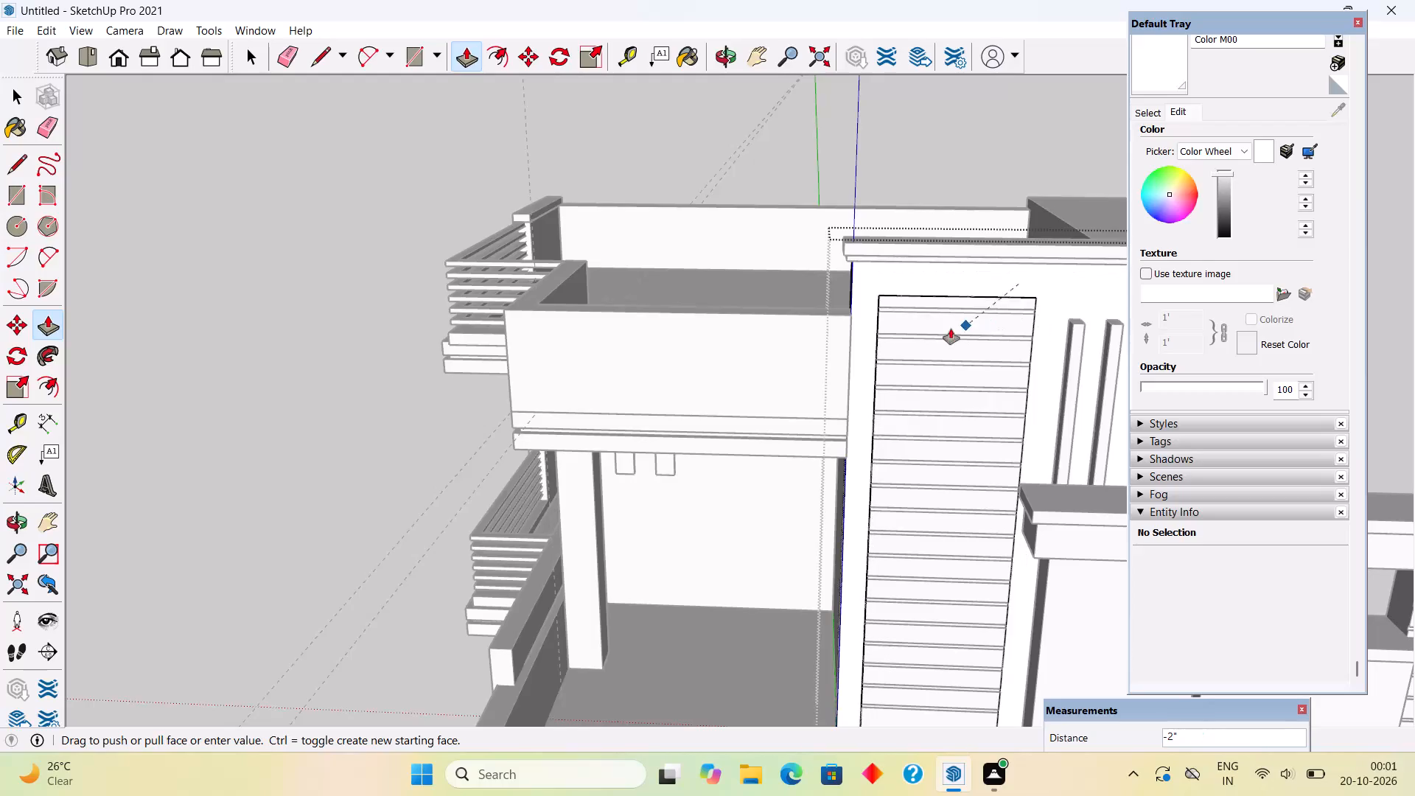
Finish the Push/Pull of the tower's front face around the louvred panel at 2", aligned to the adjoining parapet wall's face.
{"action": "middle_click_drag", "start_coordinate": [804, 386], "coordinate": [814, 388]}
{"action": "middle_click_drag", "start_coordinate": [830, 408], "coordinate": [950, 459]}
{"action": "scroll", "coordinate": [966, 433], "scroll_direction": "up", "scroll_amount": 3}
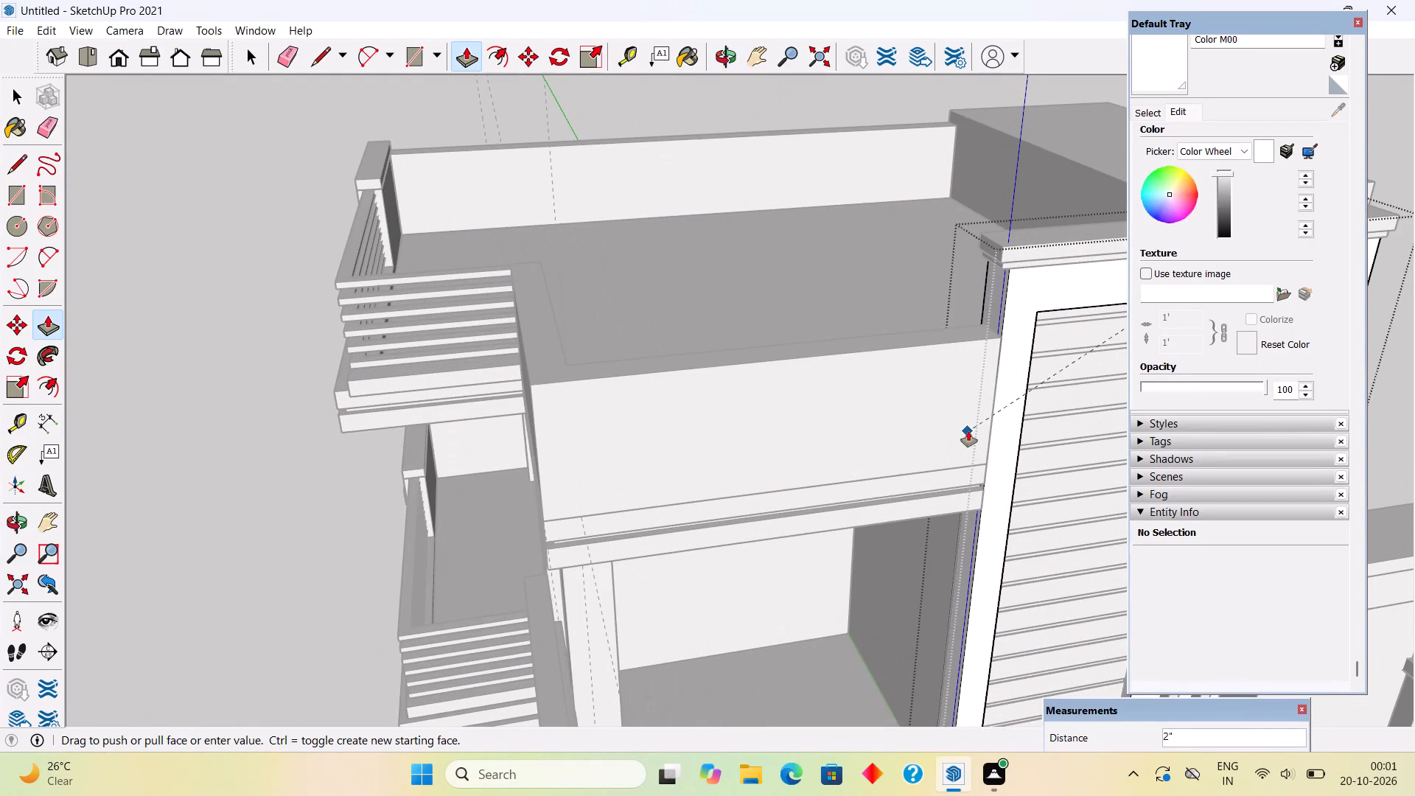
{"action": "left_click", "coordinate": [968, 431]}
Pull the tower's front face around the louvred panel outward by 1" and exit the group.
{"action": "scroll", "coordinate": [724, 450], "scroll_direction": "down", "scroll_amount": 7}
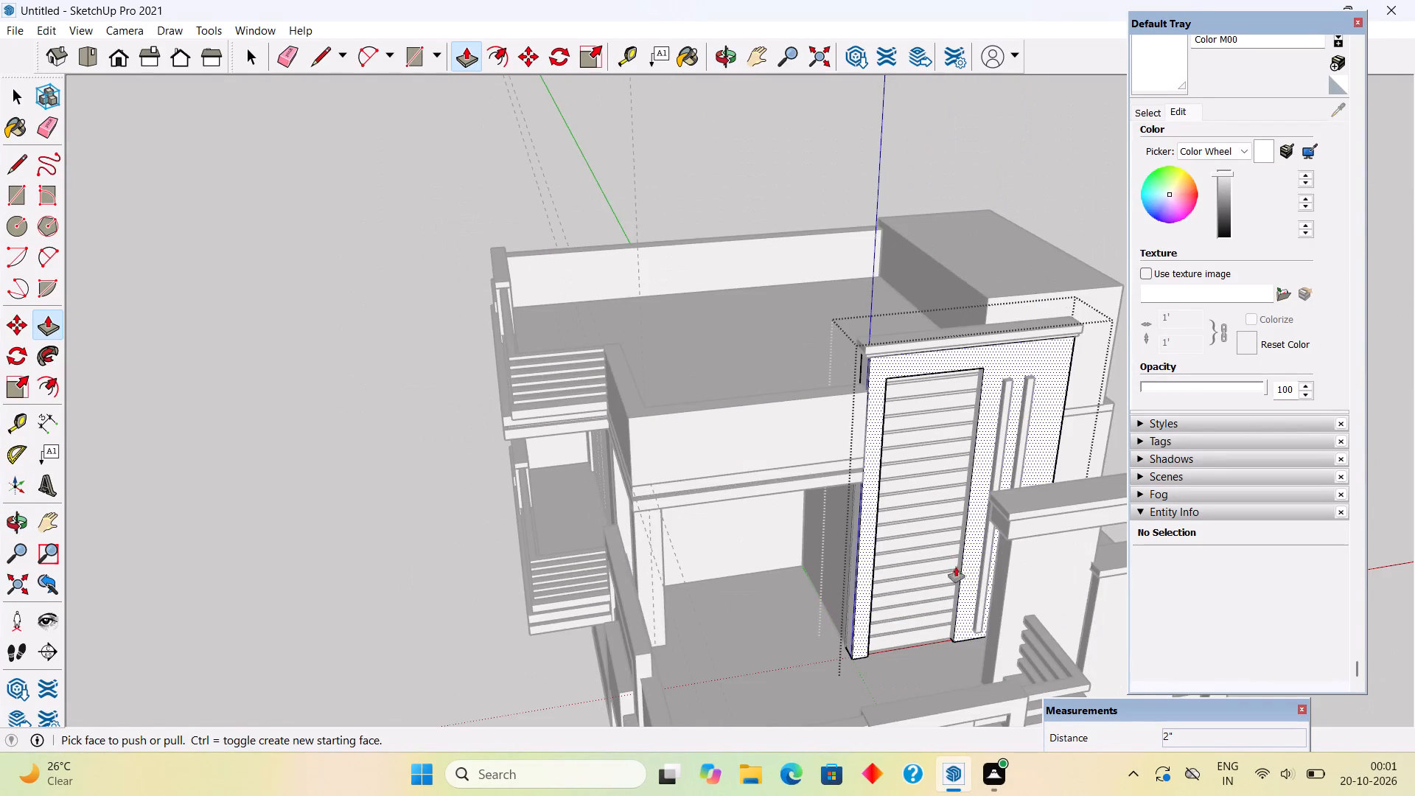
{"action": "middle_click_drag", "start_coordinate": [956, 567], "coordinate": [1079, 522]}
{"action": "scroll", "coordinate": [1021, 398], "scroll_direction": "up", "scroll_amount": 5}
{"action": "left_click", "coordinate": [1024, 383]}
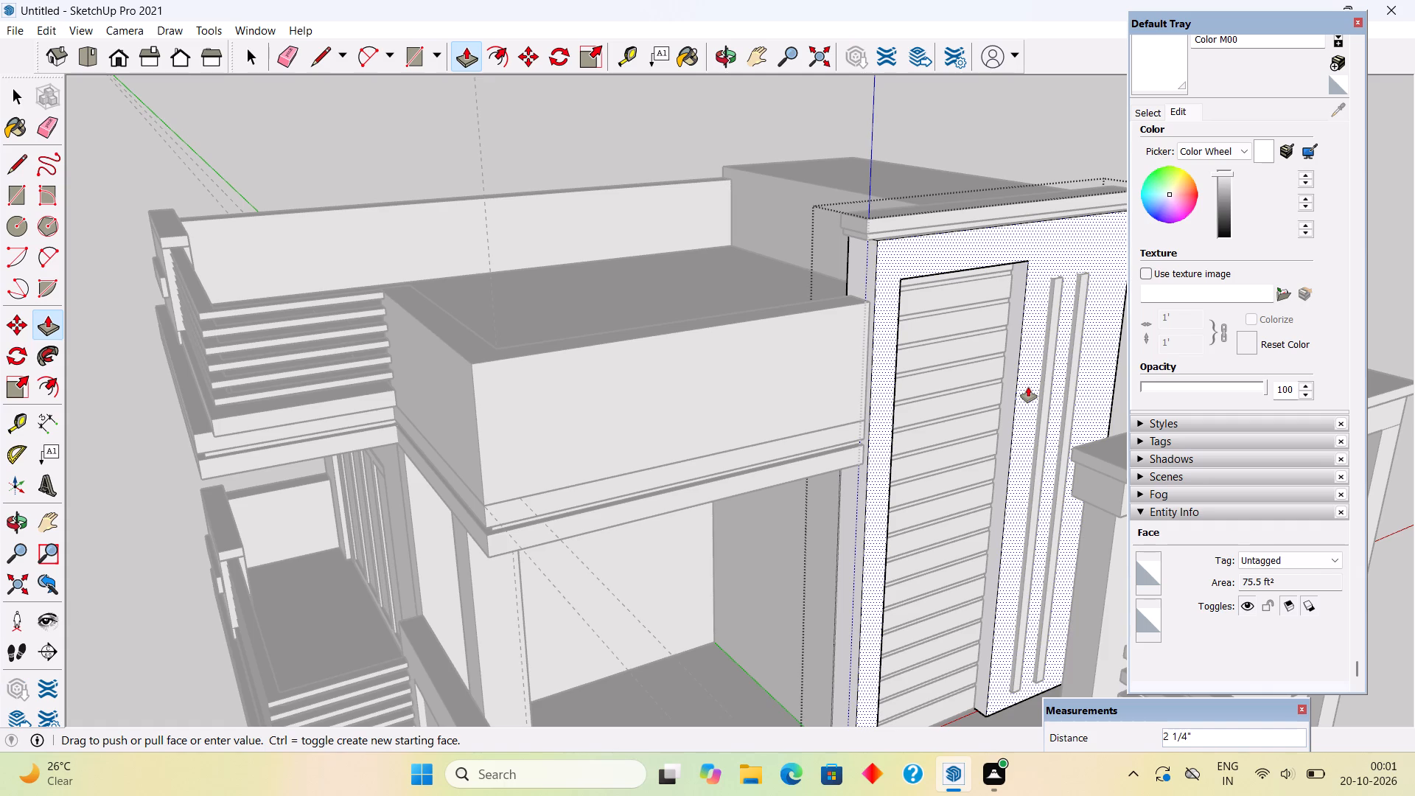
{"action": "type", "text": "1\""}
{"action": "key", "text": "Return"}
{"action": "key", "text": "space"}
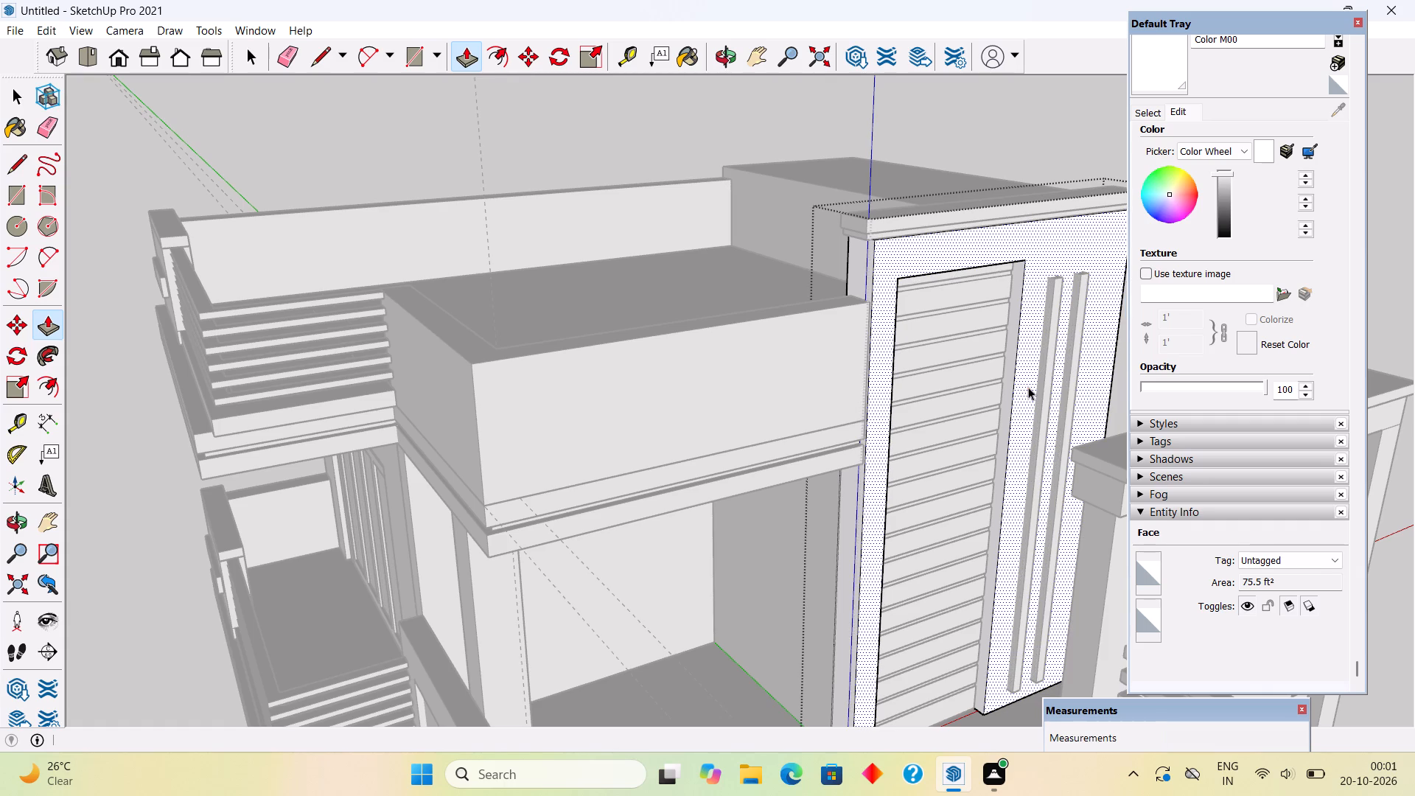
{"action": "left_click", "coordinate": [1038, 119]}
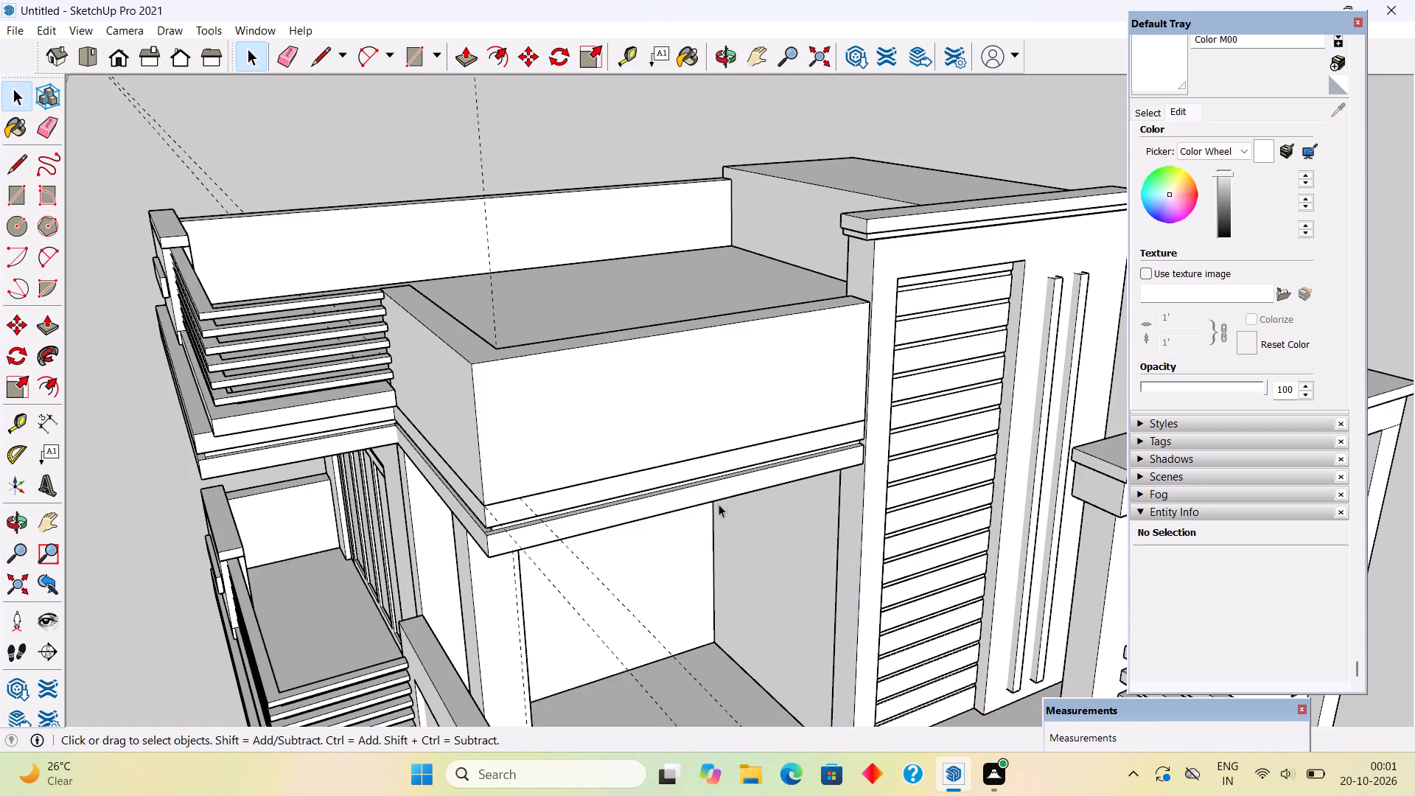
{"action": "middle_click_drag", "start_coordinate": [675, 433], "coordinate": [627, 365]}
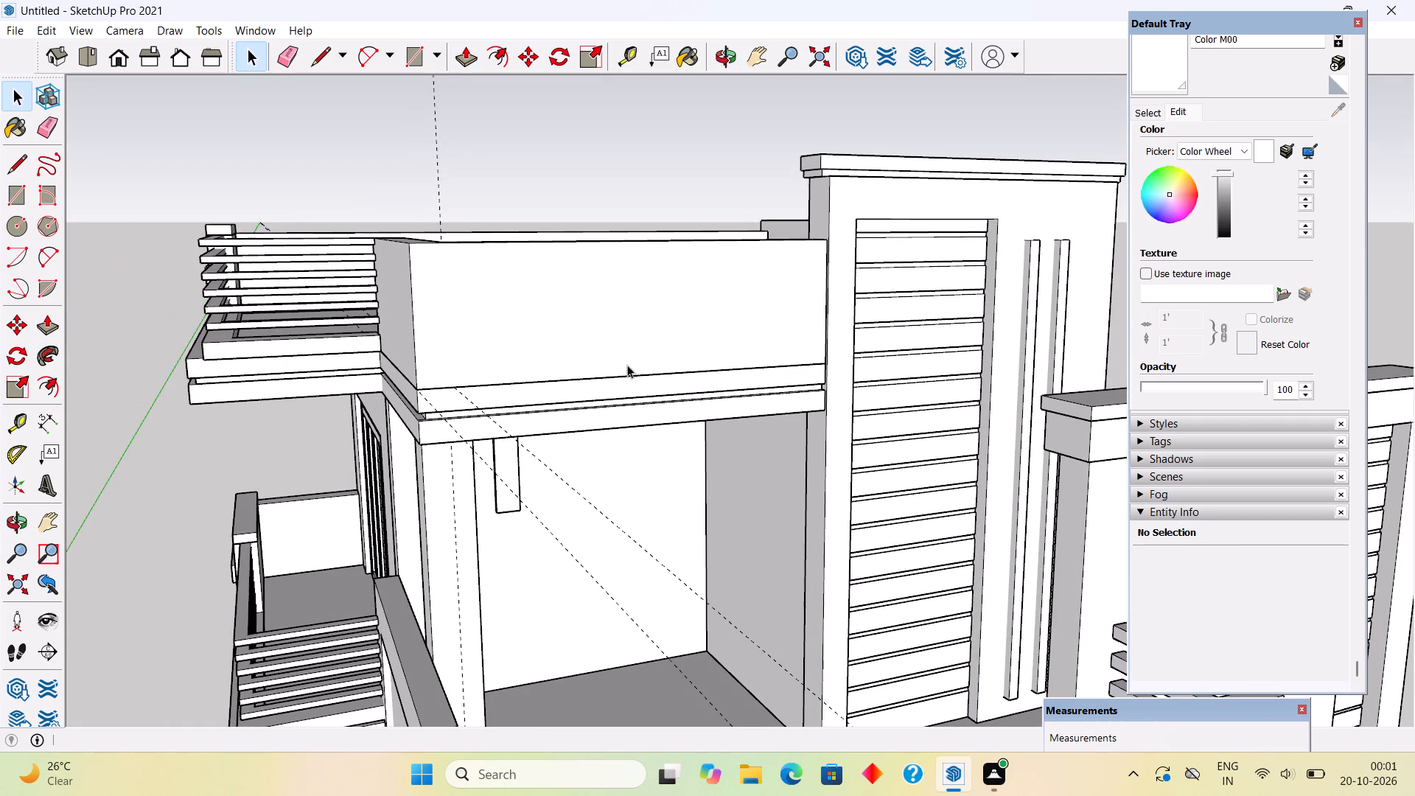
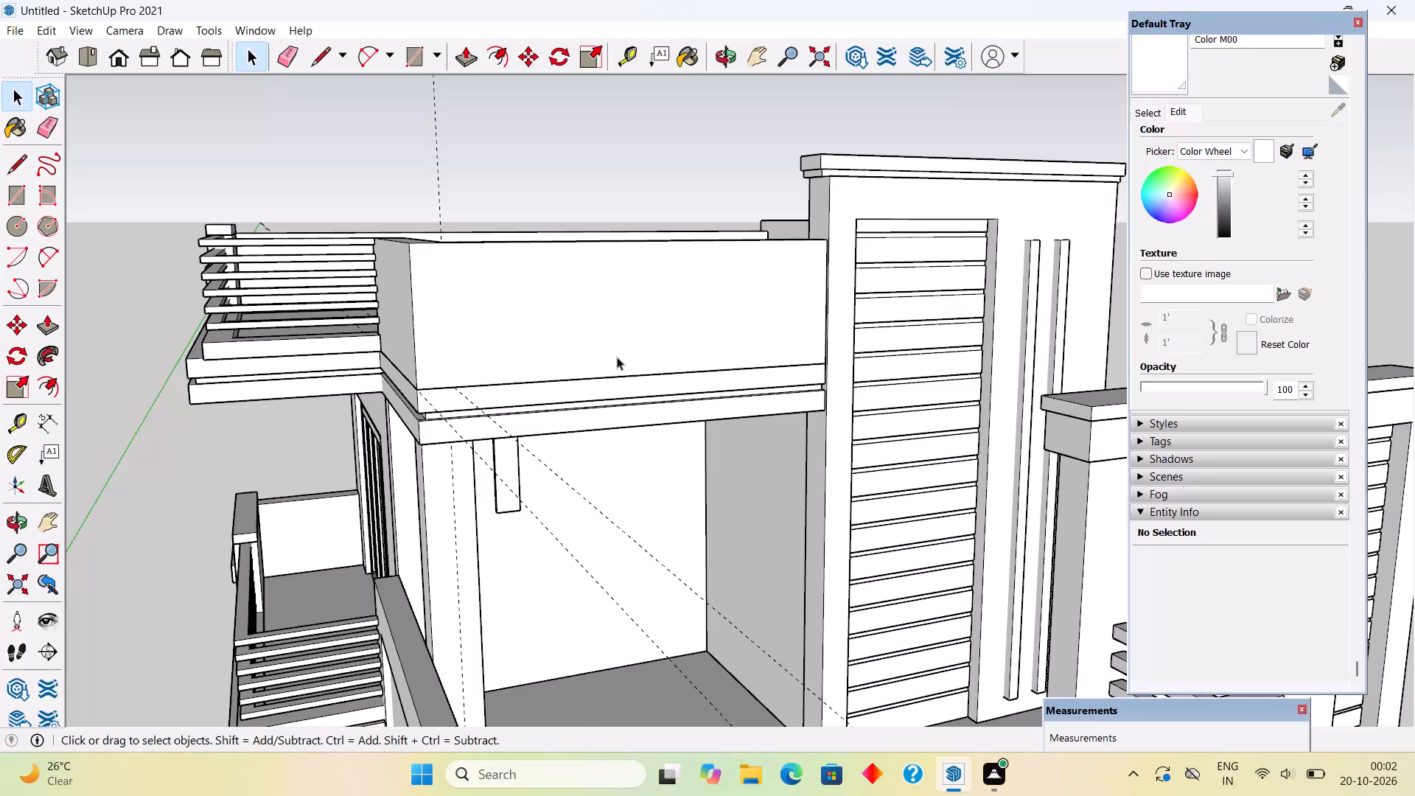
Move the outer of the two vertical fins beside the louvred panel 3" outward from the tower's front face.
{"action": "scroll", "coordinate": [934, 352], "scroll_direction": "up", "scroll_amount": 5}
{"action": "middle_click_drag", "start_coordinate": [861, 426], "coordinate": [505, 465]}
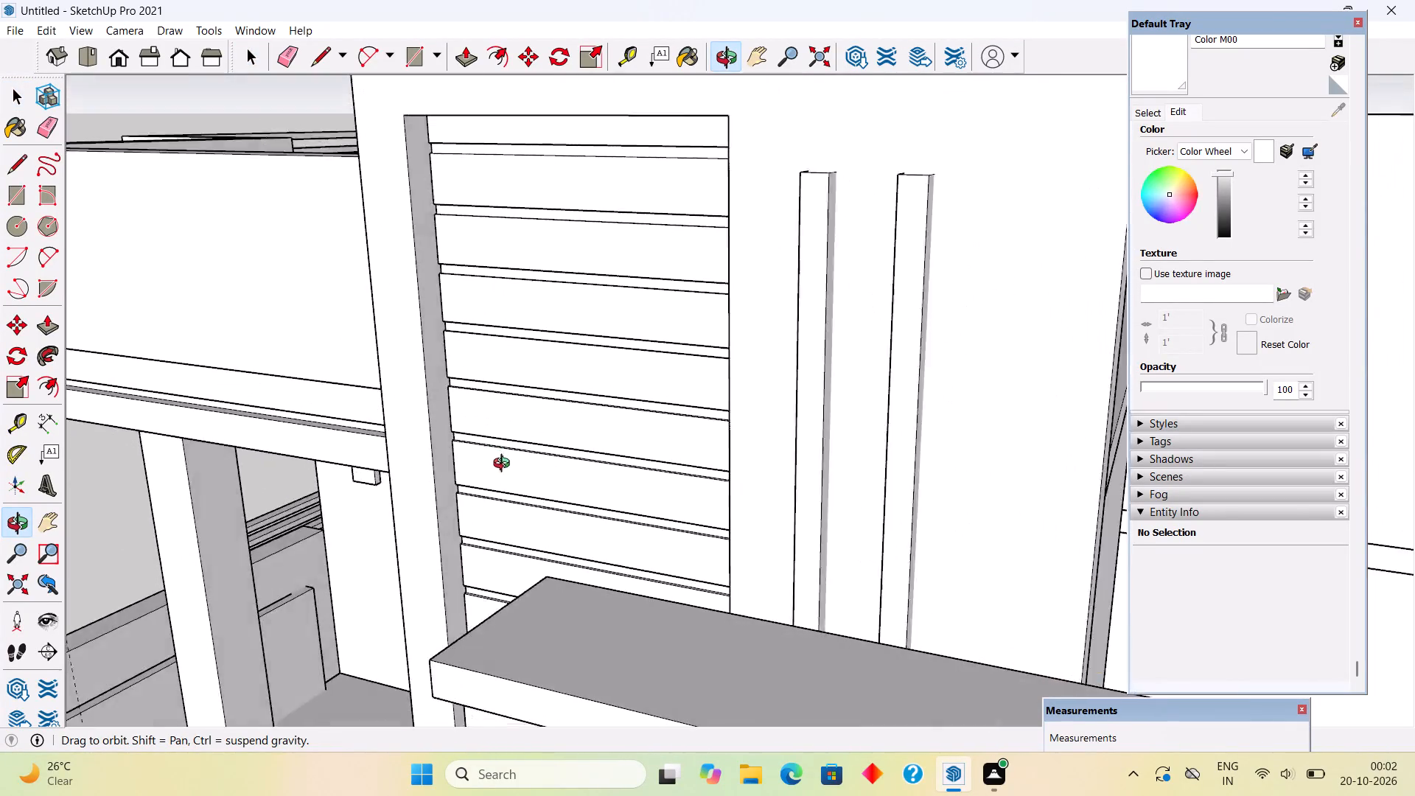
{"action": "middle_click_drag", "start_coordinate": [505, 465], "coordinate": [357, 483]}
{"action": "scroll", "coordinate": [357, 483], "scroll_direction": "up", "scroll_amount": 1}
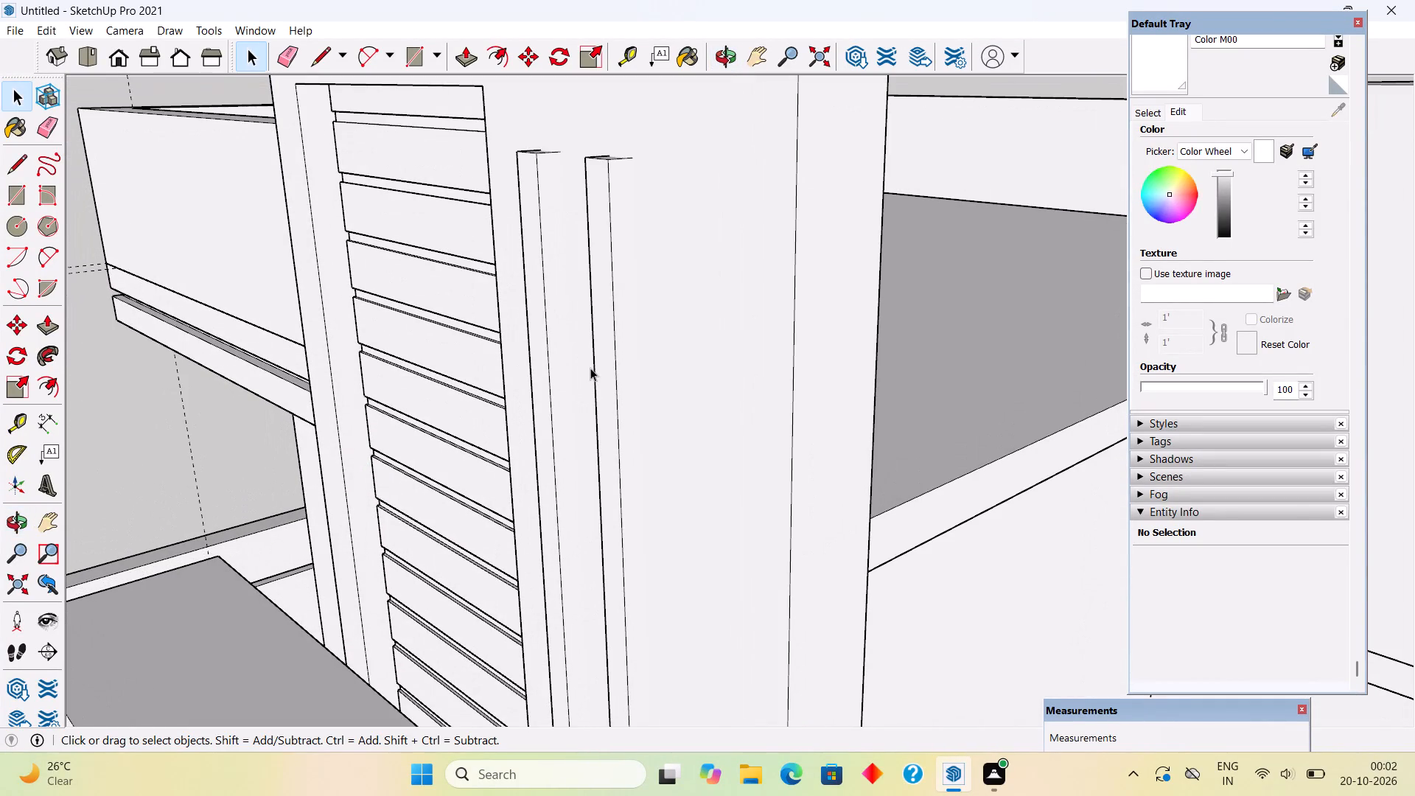
{"action": "left_click", "coordinate": [623, 376]}
{"action": "middle_click_drag", "start_coordinate": [621, 393], "coordinate": [691, 584]}
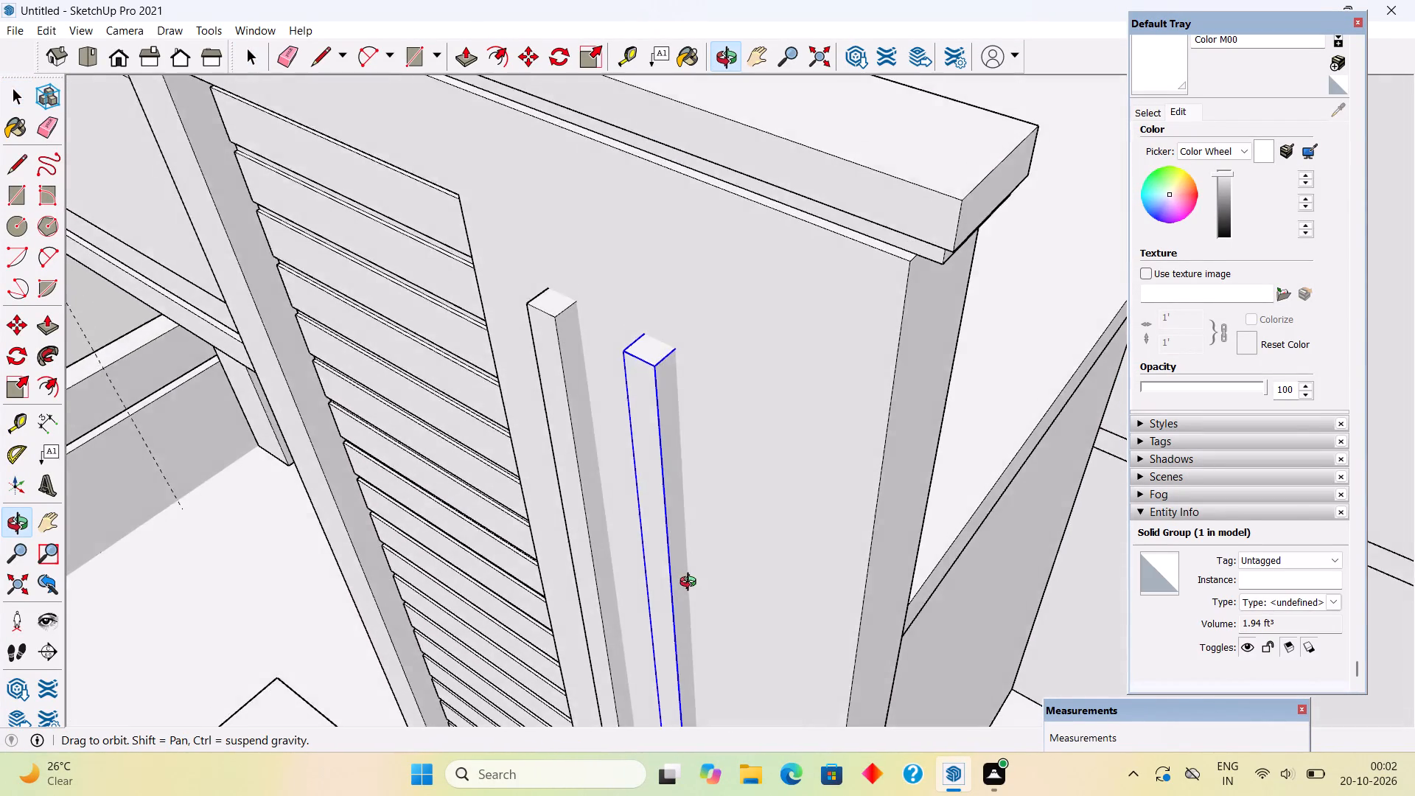
{"action": "middle_click_drag", "start_coordinate": [691, 584], "coordinate": [780, 397]}
{"action": "scroll", "coordinate": [784, 375], "scroll_direction": "down", "scroll_amount": 10}
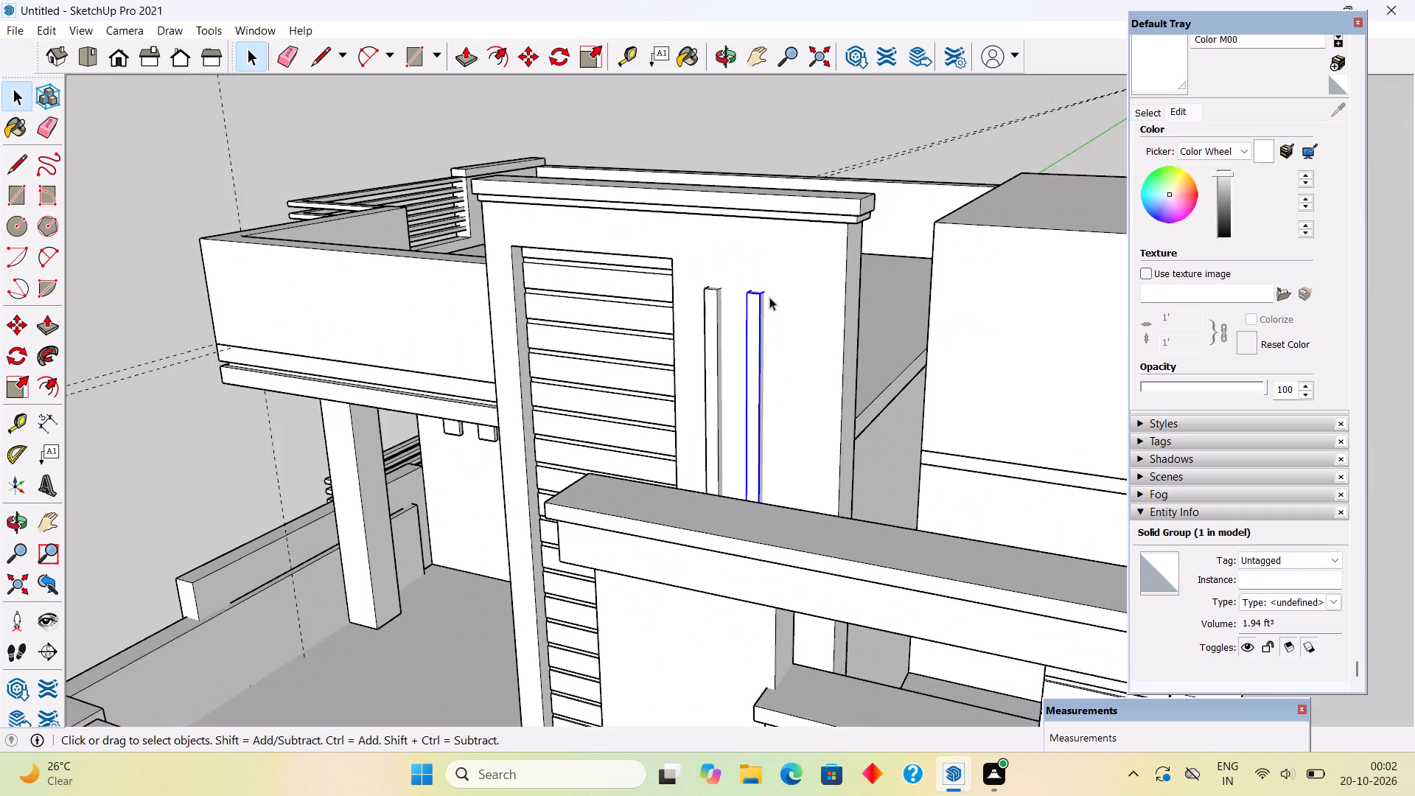
{"action": "scroll", "coordinate": [769, 297], "scroll_direction": "up", "scroll_amount": 8}
{"action": "middle_click_drag", "start_coordinate": [761, 307], "coordinate": [593, 427]}
{"action": "scroll", "coordinate": [639, 372], "scroll_direction": "up", "scroll_amount": 3}
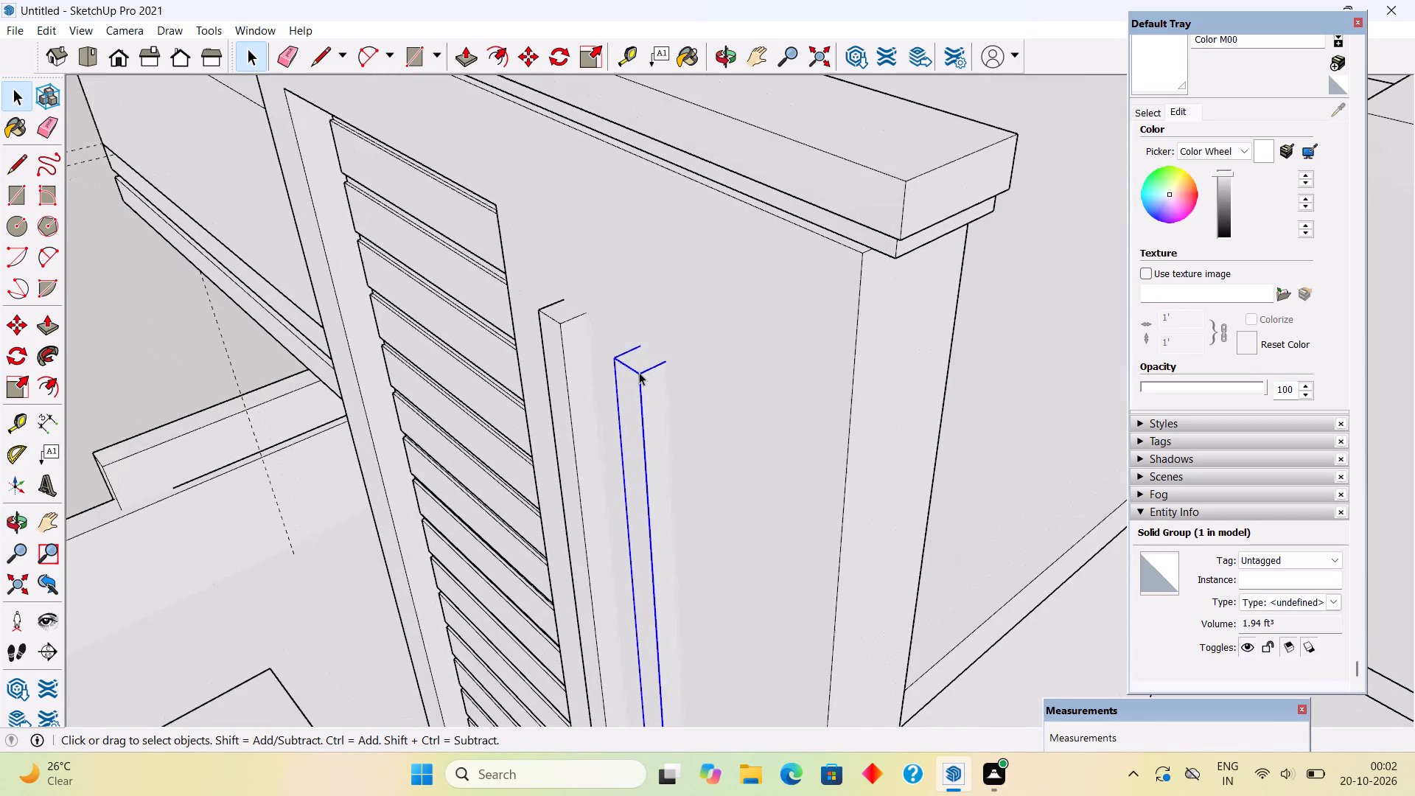
{"action": "key", "text": "m"}
{"action": "left_click", "coordinate": [640, 372]}
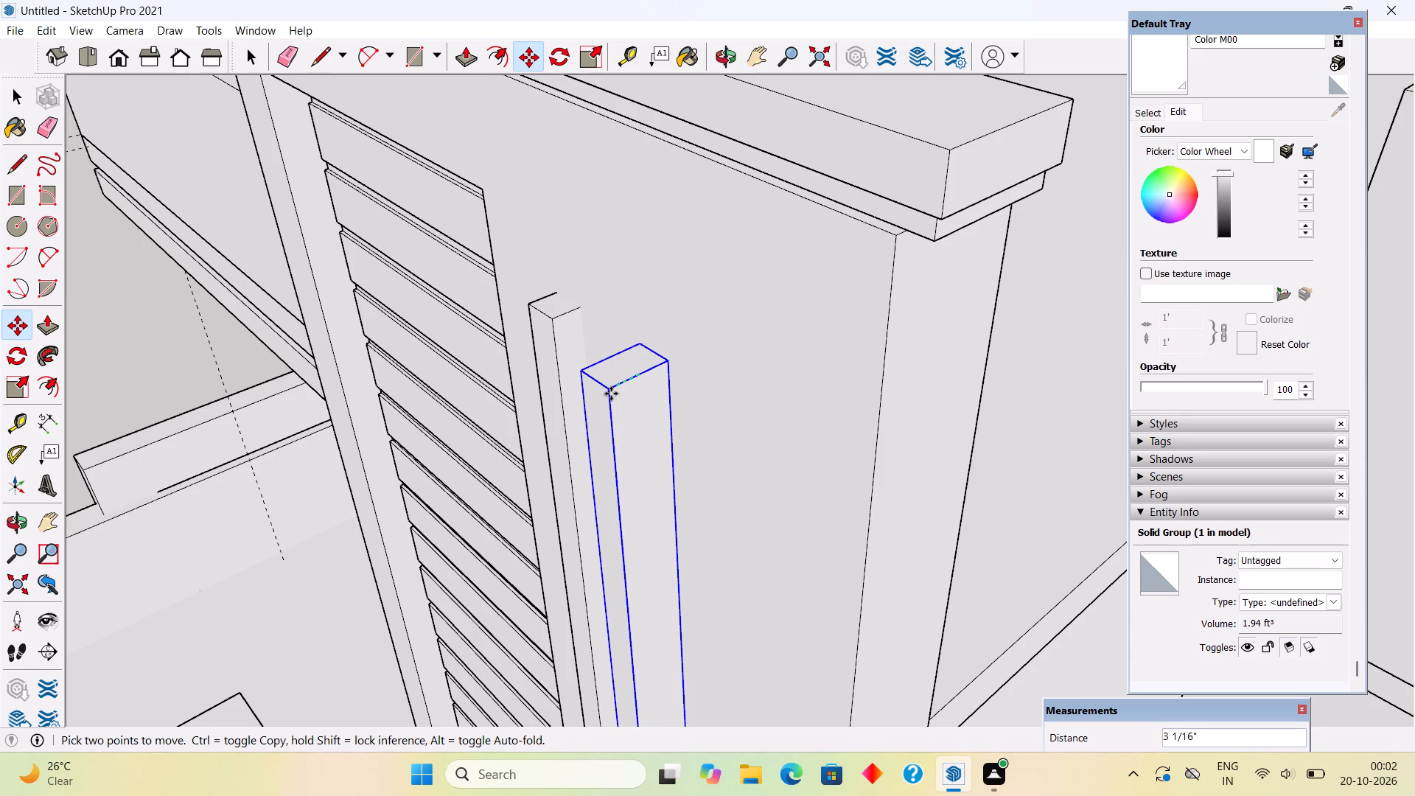
{"action": "type", "text": "3\""}
{"action": "key", "text": "Return"}
{"action": "key", "text": "space"}
Move the other vertical fin, the one nearest the louvred panel, 3" outward along the green axis.
{"action": "scroll", "coordinate": [611, 394], "scroll_direction": "up", "scroll_amount": 1}
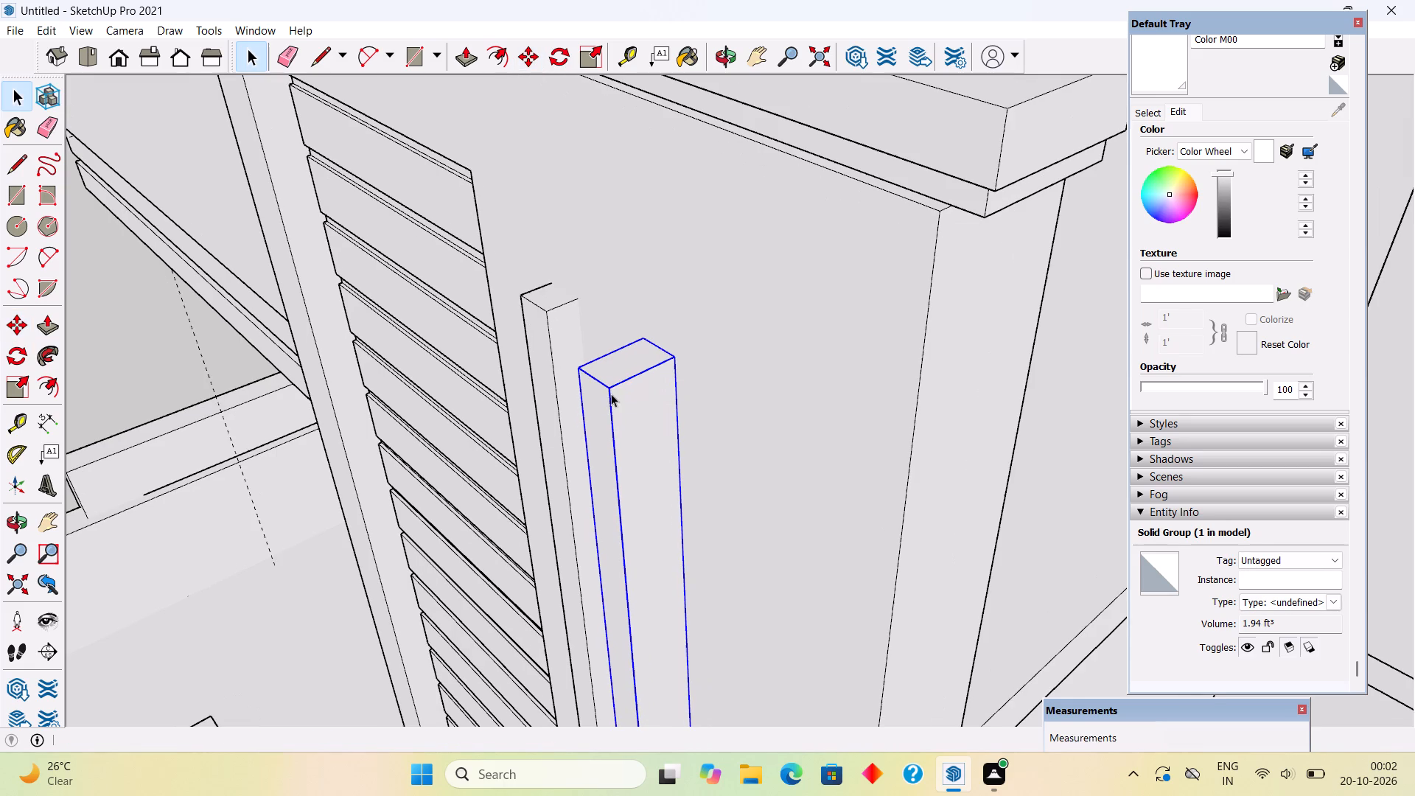
{"action": "triple_click", "coordinate": [564, 325]}
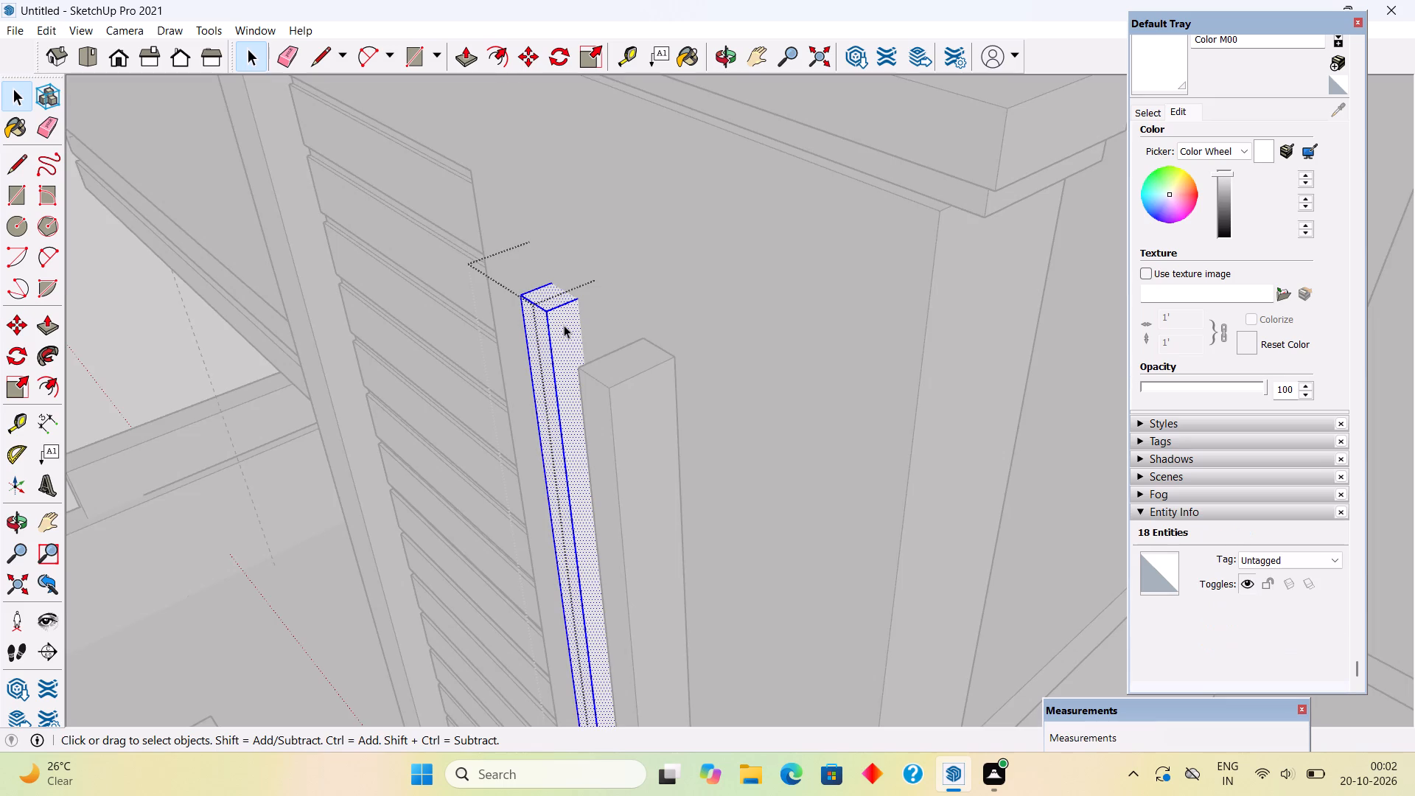
{"action": "left_click", "coordinate": [601, 377]}
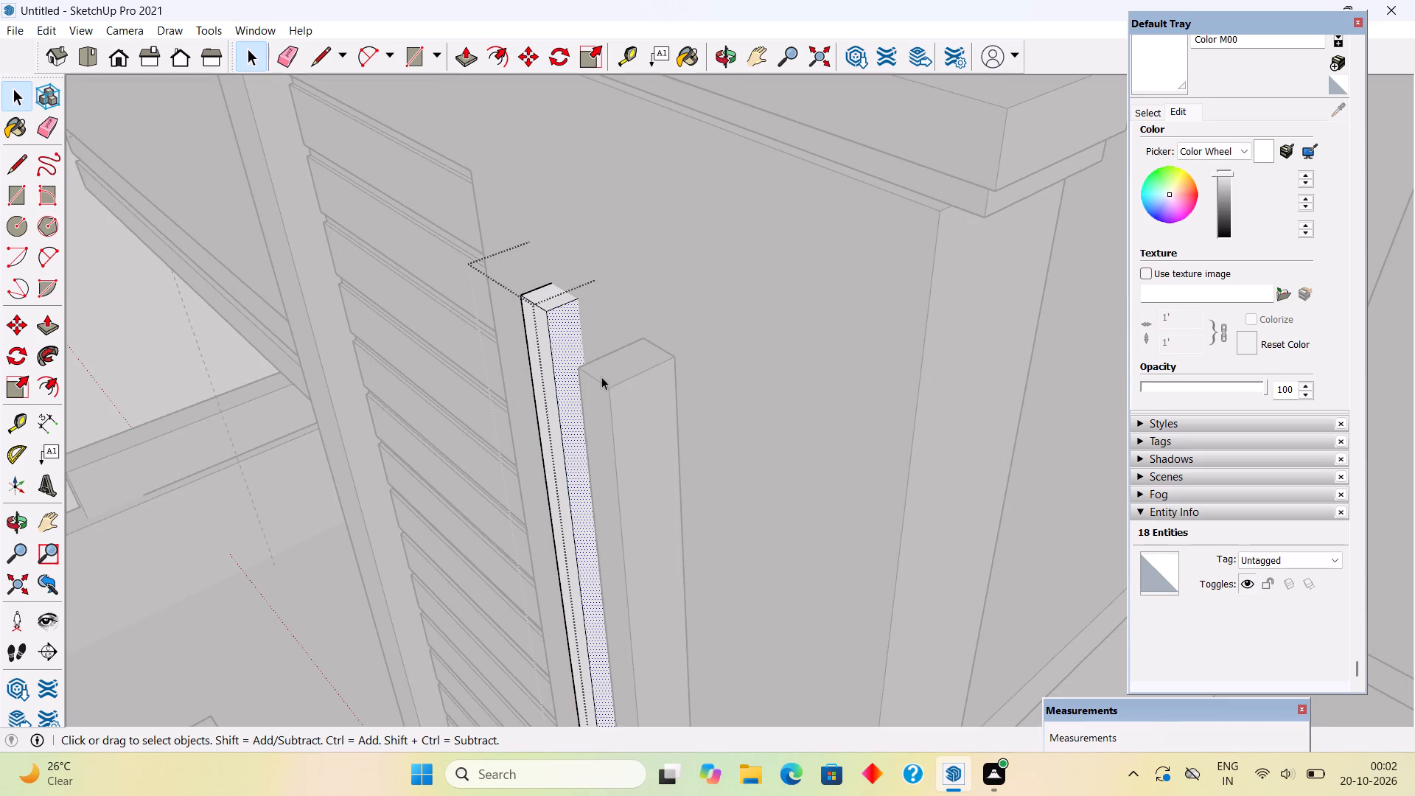
{"action": "double_click", "coordinate": [601, 377]}
{"action": "left_click", "coordinate": [679, 288]}
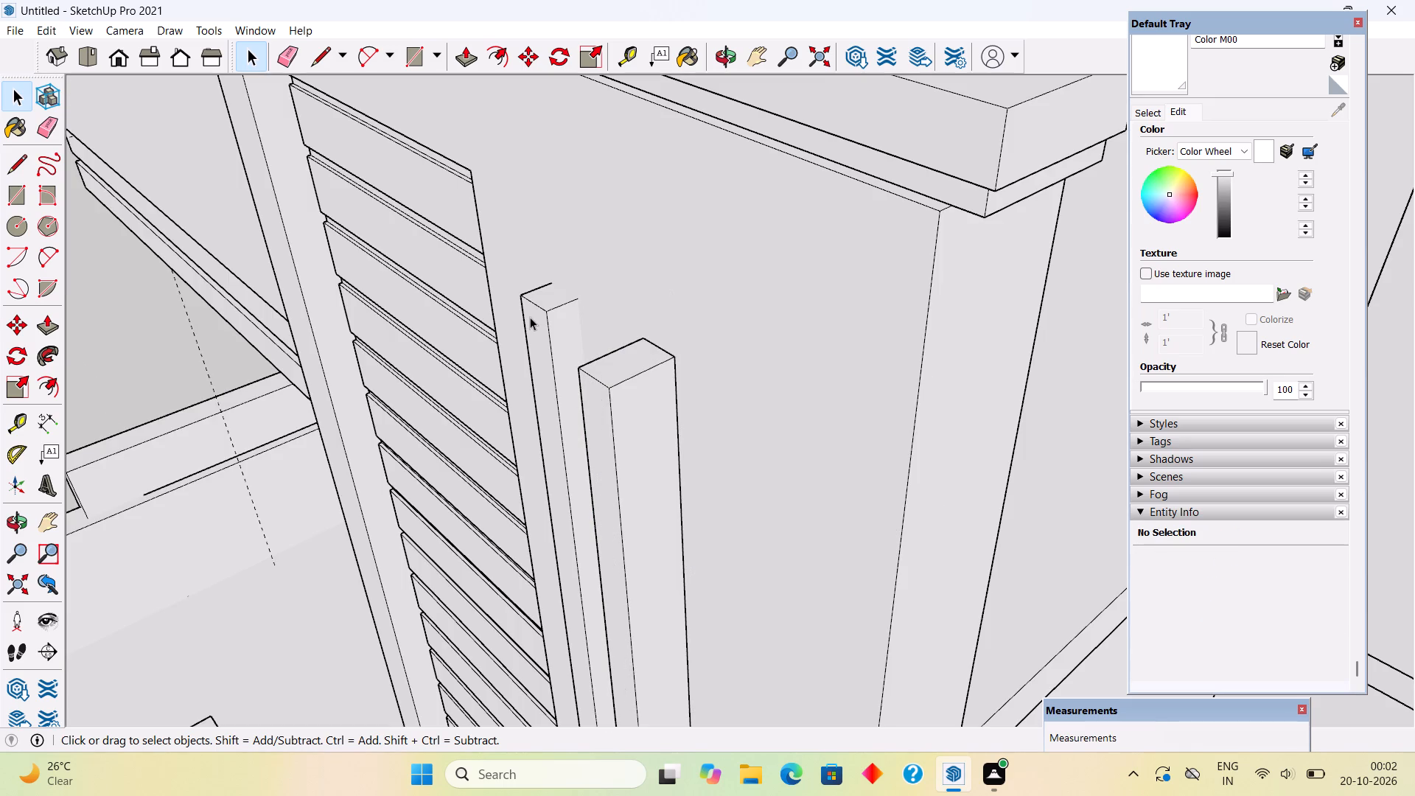
{"action": "left_click", "coordinate": [529, 318]}
{"action": "key", "text": "m"}
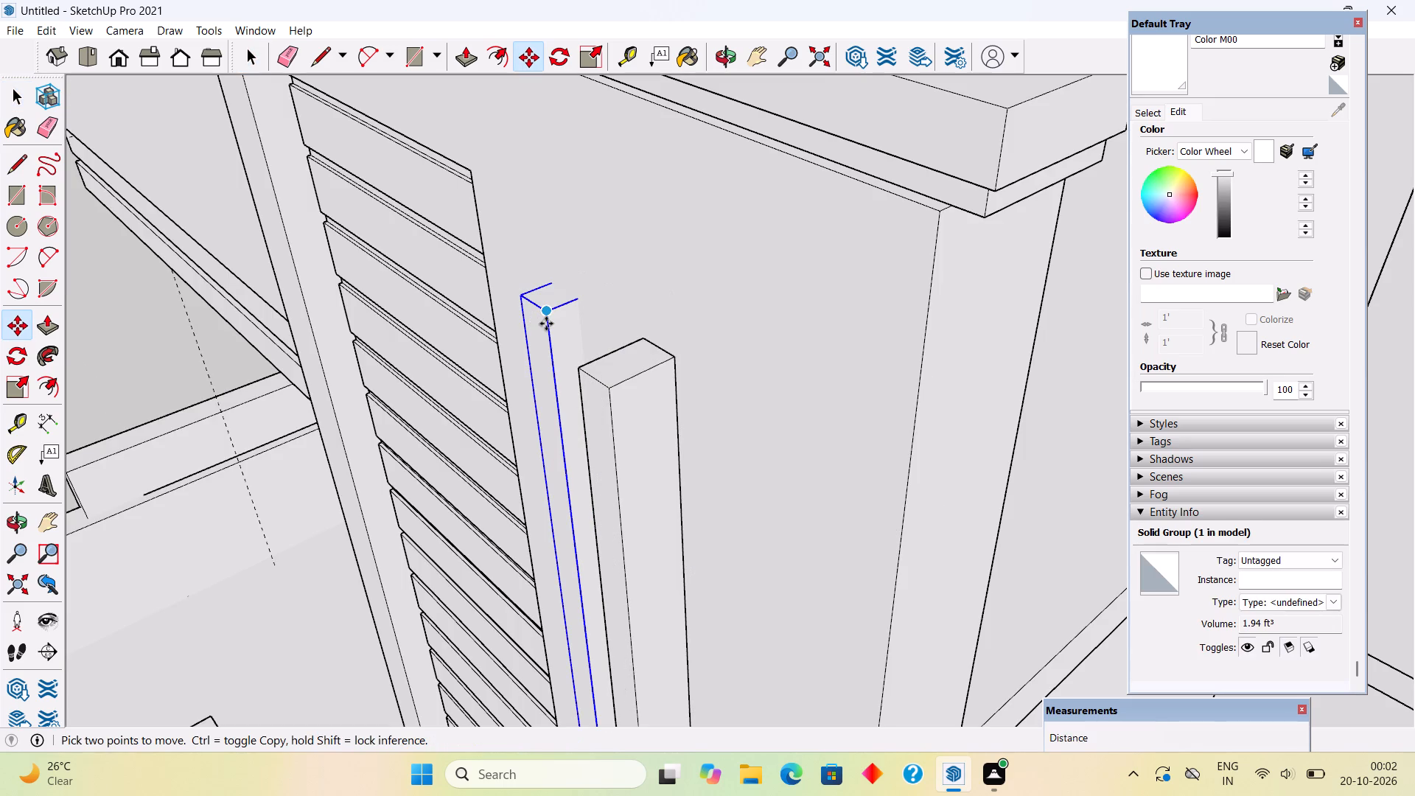
{"action": "left_click", "coordinate": [546, 324]}
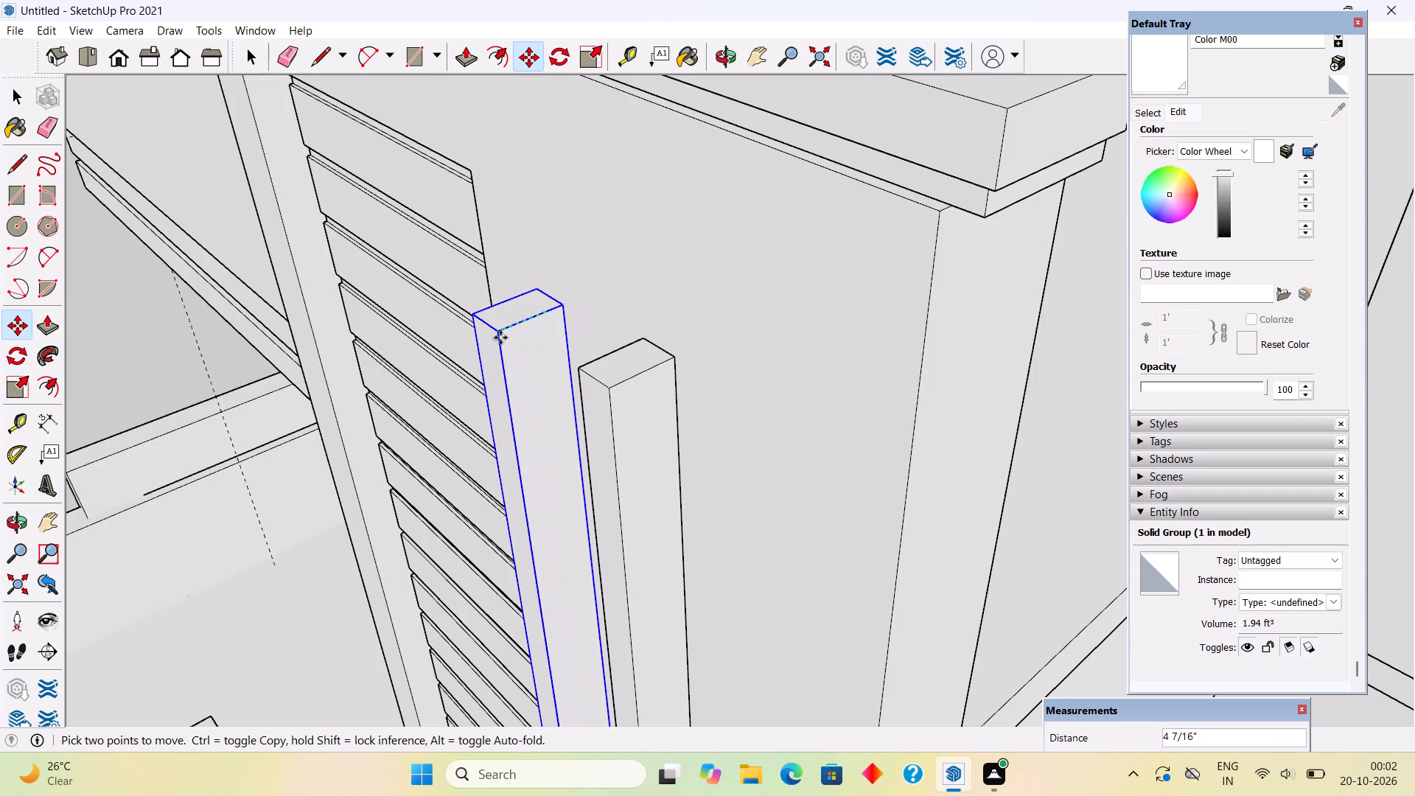
{"action": "key", "text": "3"}
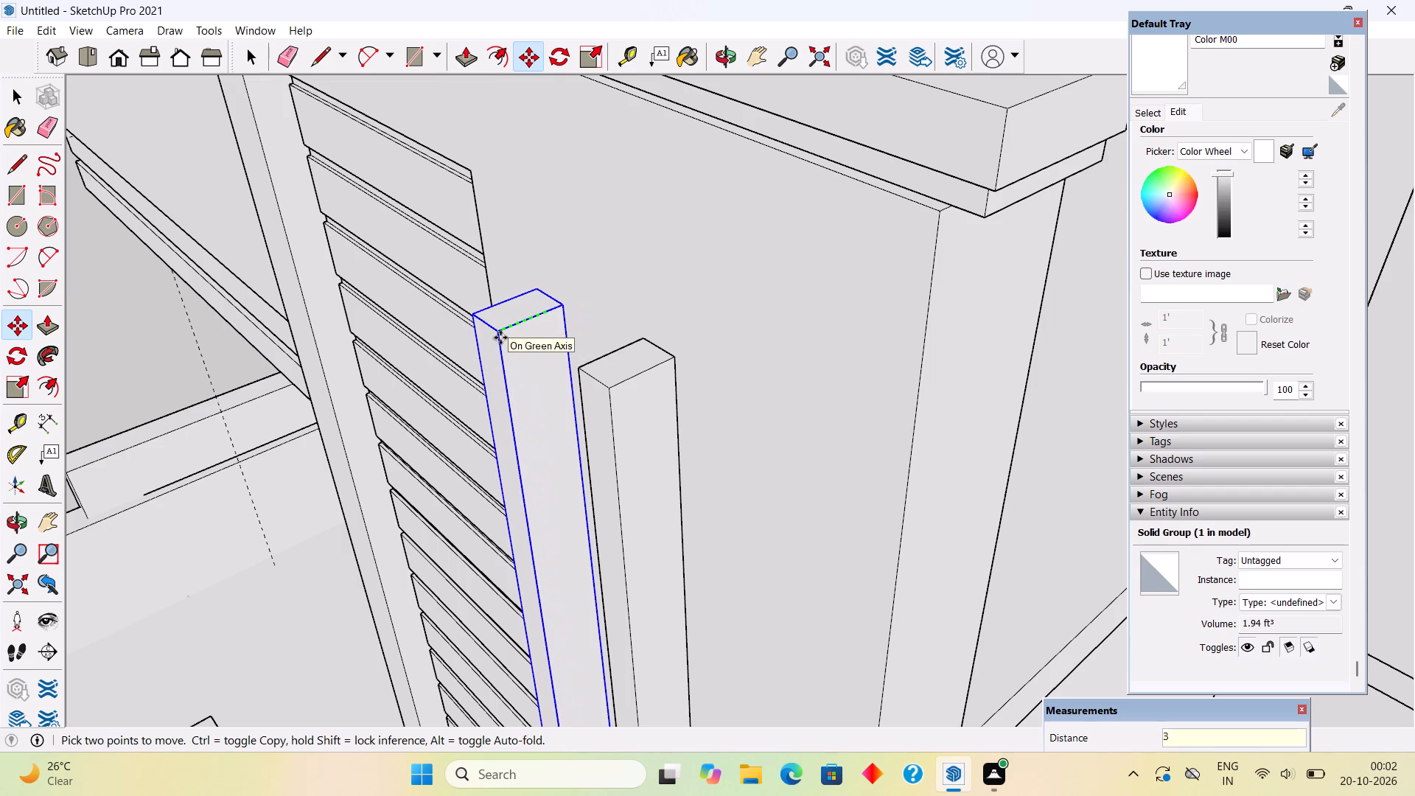
{"action": "key", "text": "shift+quotedbl"}
{"action": "key", "text": "Return"}
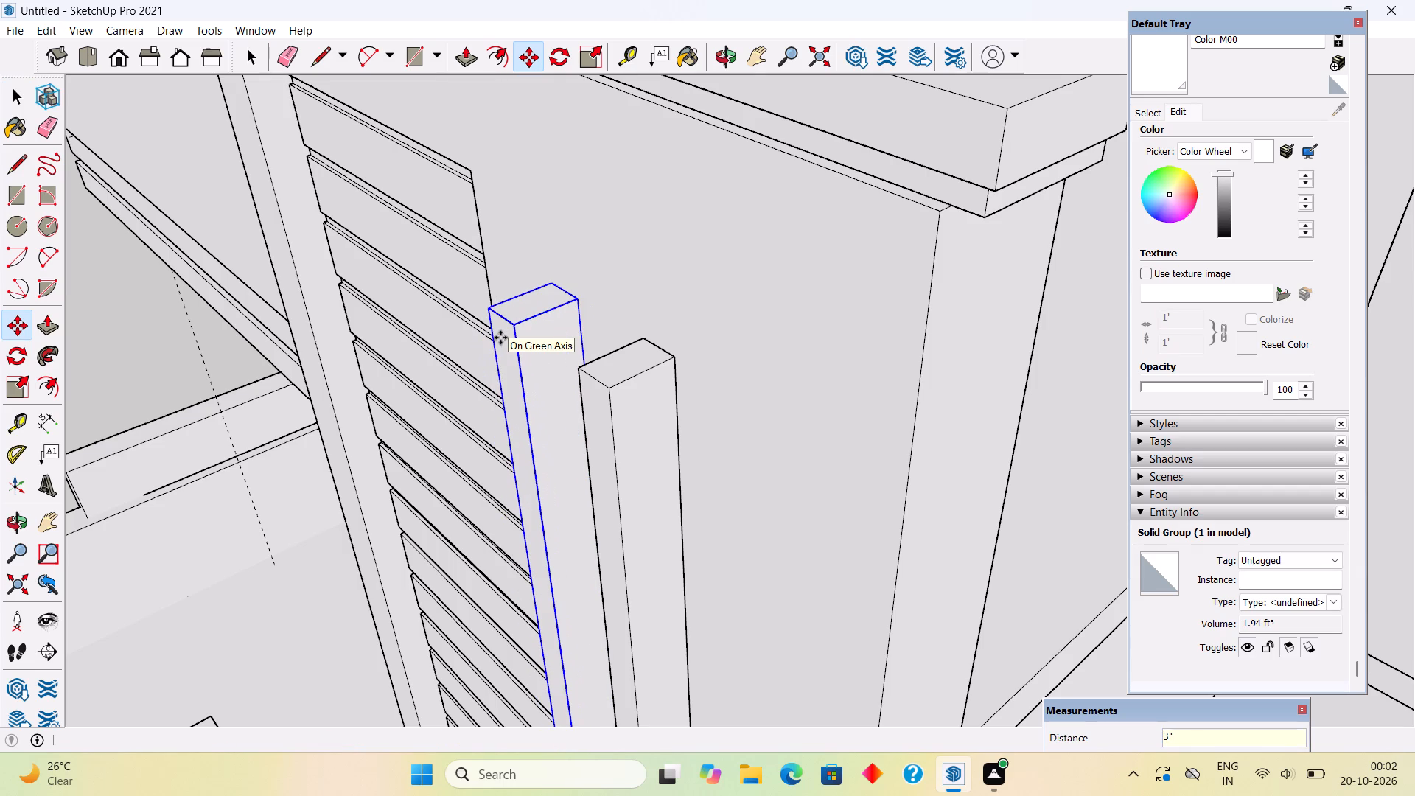
{"action": "key", "text": "space"}
{"action": "scroll", "coordinate": [500, 338], "scroll_direction": "down", "scroll_amount": 12}
{"action": "left_click", "coordinate": [172, 127]}
Open the louvred tower's group, pull its front face around the louvres outward by 2", and exit the group.
{"action": "middle_click_drag", "start_coordinate": [361, 277], "coordinate": [579, 199]}
{"action": "scroll", "coordinate": [579, 198], "scroll_direction": "down", "scroll_amount": 4}
{"action": "middle_click_drag", "start_coordinate": [593, 292], "coordinate": [971, 367]}
{"action": "scroll", "coordinate": [999, 268], "scroll_direction": "up", "scroll_amount": 1}
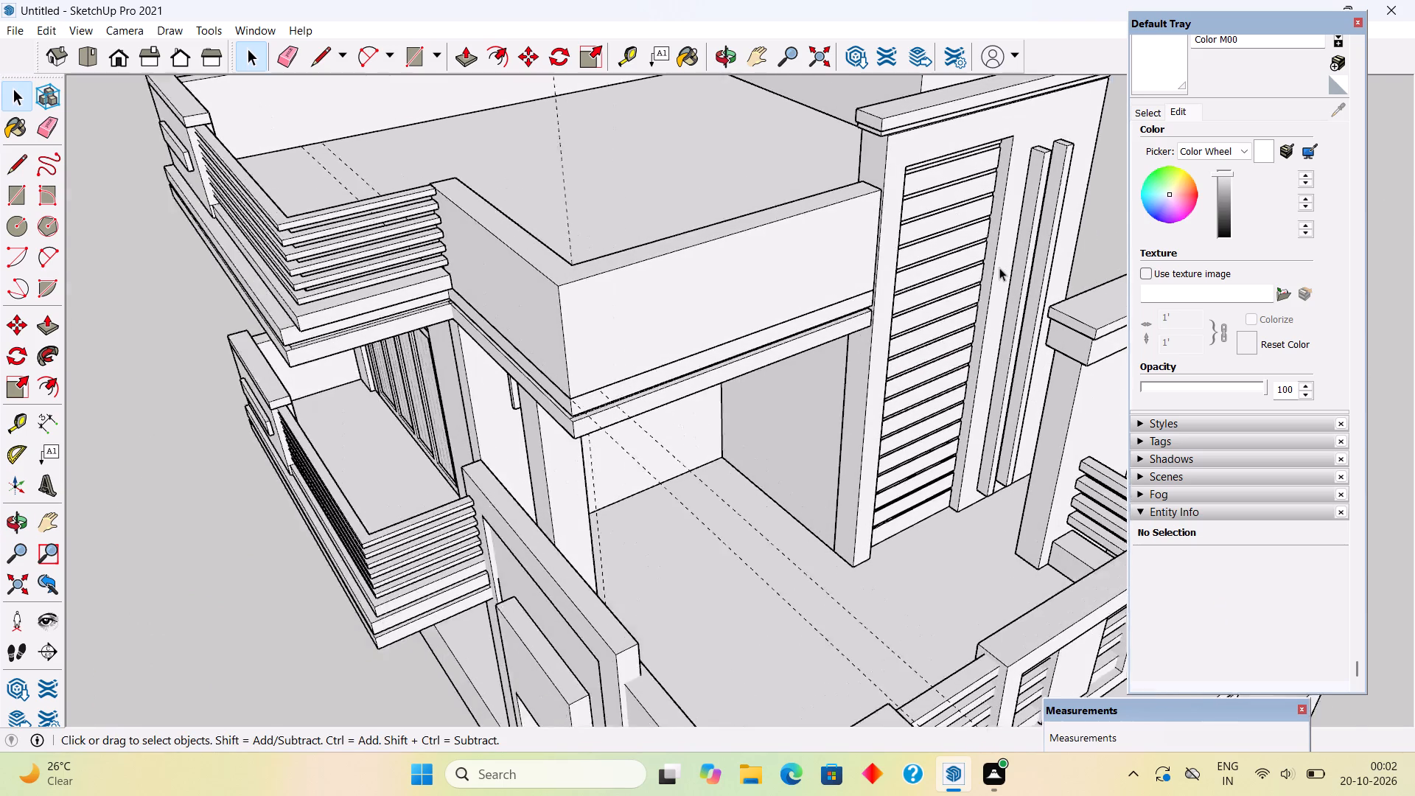
{"action": "scroll", "coordinate": [999, 268], "scroll_direction": "up", "scroll_amount": 2}
{"action": "left_click", "coordinate": [1019, 251]}
{"action": "left_click", "coordinate": [1005, 268]}
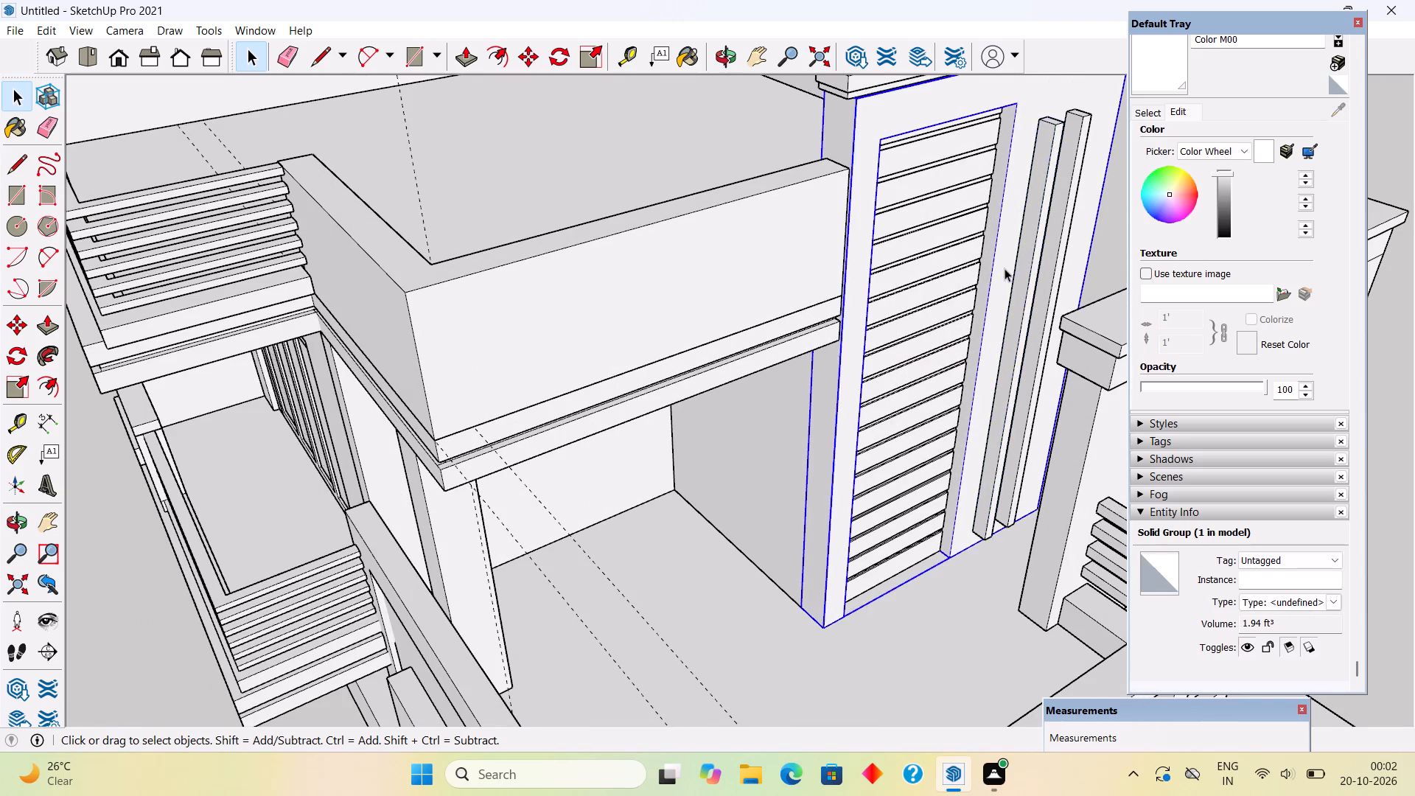
{"action": "key", "text": "p"}
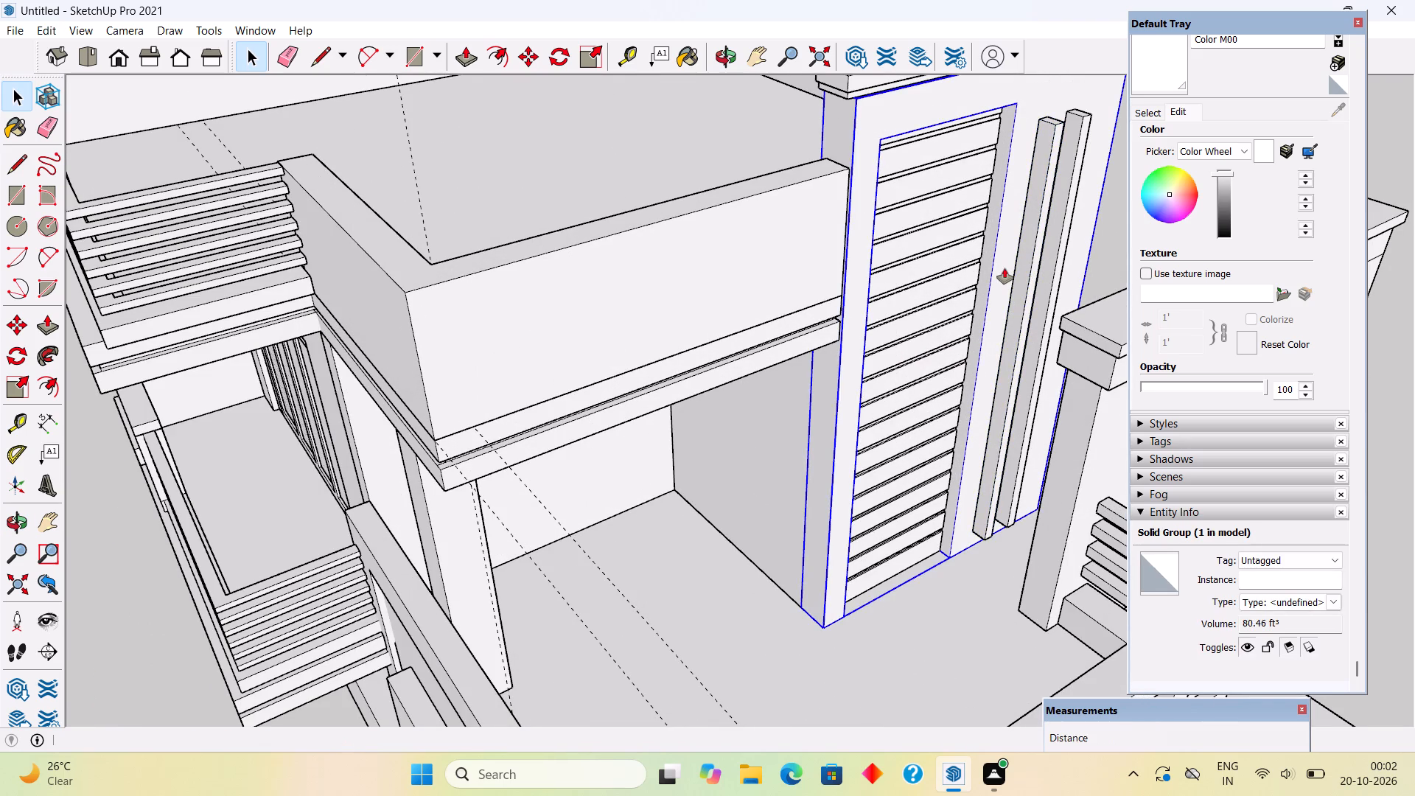
{"action": "left_click", "coordinate": [1005, 268]}
{"action": "left_click", "coordinate": [1007, 277]}
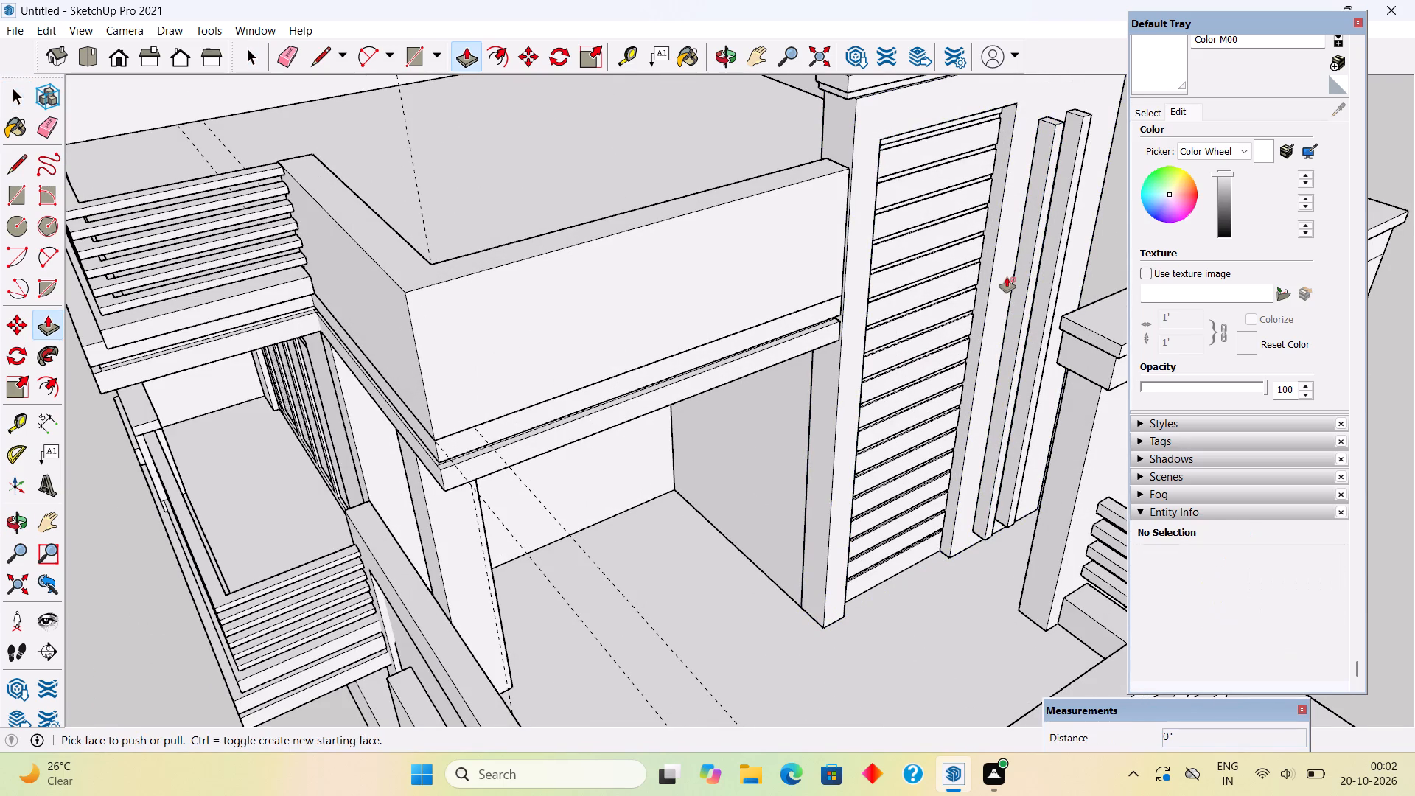
{"action": "key", "text": "space"}
{"action": "triple_click", "coordinate": [1007, 277]}
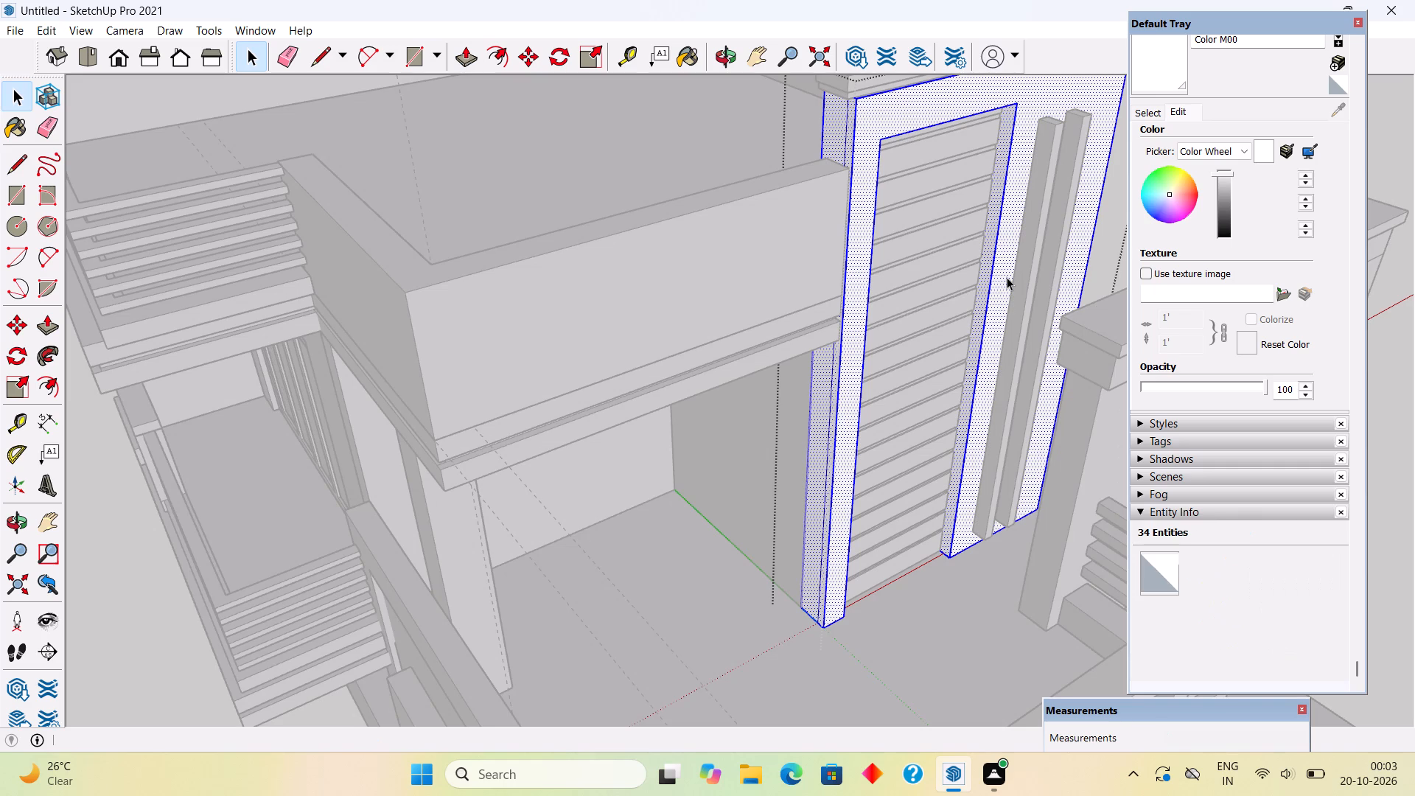
{"action": "key", "text": "p"}
{"action": "left_click", "coordinate": [1007, 277]}
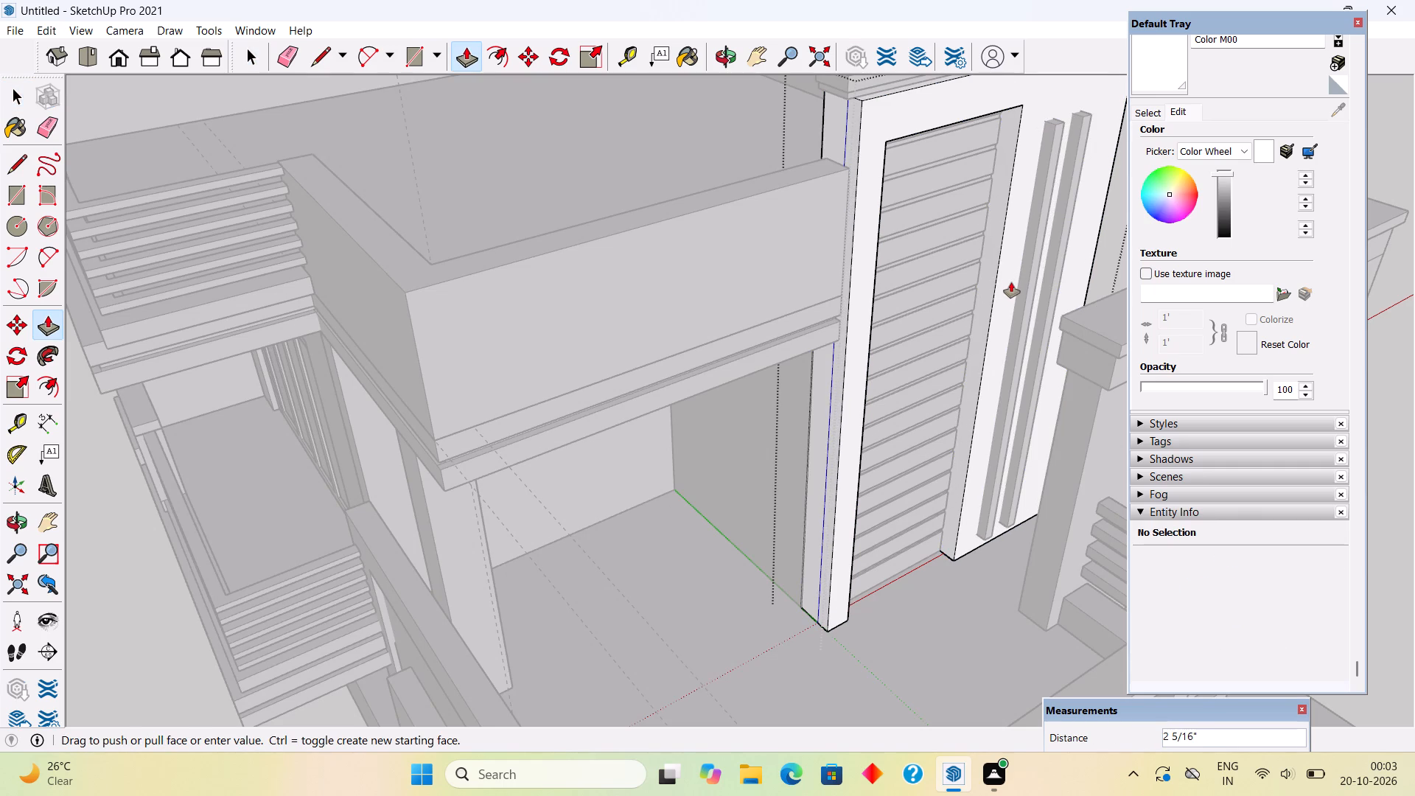
{"action": "type", "text": "2\""}
{"action": "key", "text": "Return"}
{"action": "key", "text": "space"}
{"action": "scroll", "coordinate": [1011, 282], "scroll_direction": "up", "scroll_amount": 1}
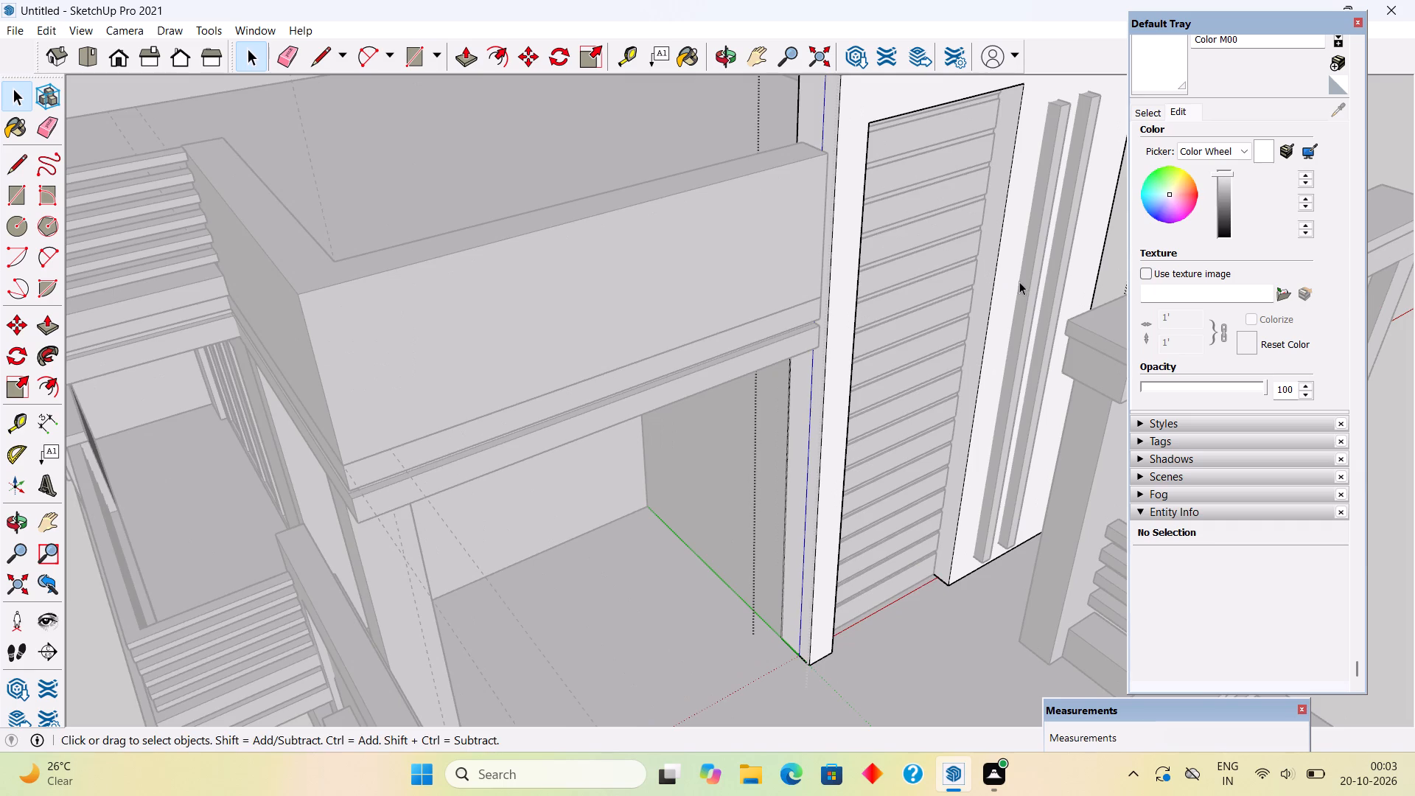
{"action": "scroll", "coordinate": [1017, 284], "scroll_direction": "down", "scroll_amount": 5}
{"action": "scroll", "coordinate": [757, 358], "scroll_direction": "down", "scroll_amount": 5}
{"action": "scroll", "coordinate": [686, 312], "scroll_direction": "down", "scroll_amount": 5}
{"action": "left_click", "coordinate": [402, 223]}
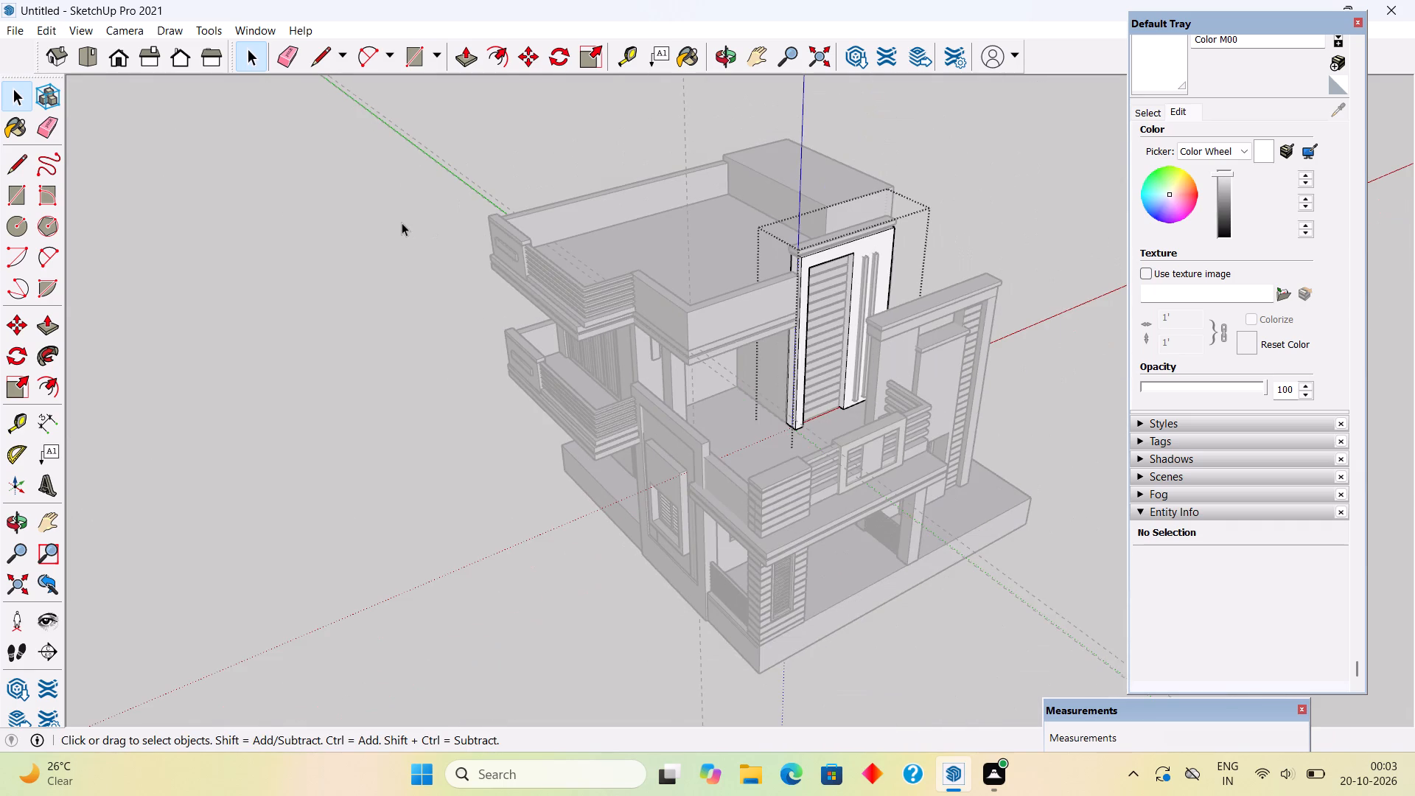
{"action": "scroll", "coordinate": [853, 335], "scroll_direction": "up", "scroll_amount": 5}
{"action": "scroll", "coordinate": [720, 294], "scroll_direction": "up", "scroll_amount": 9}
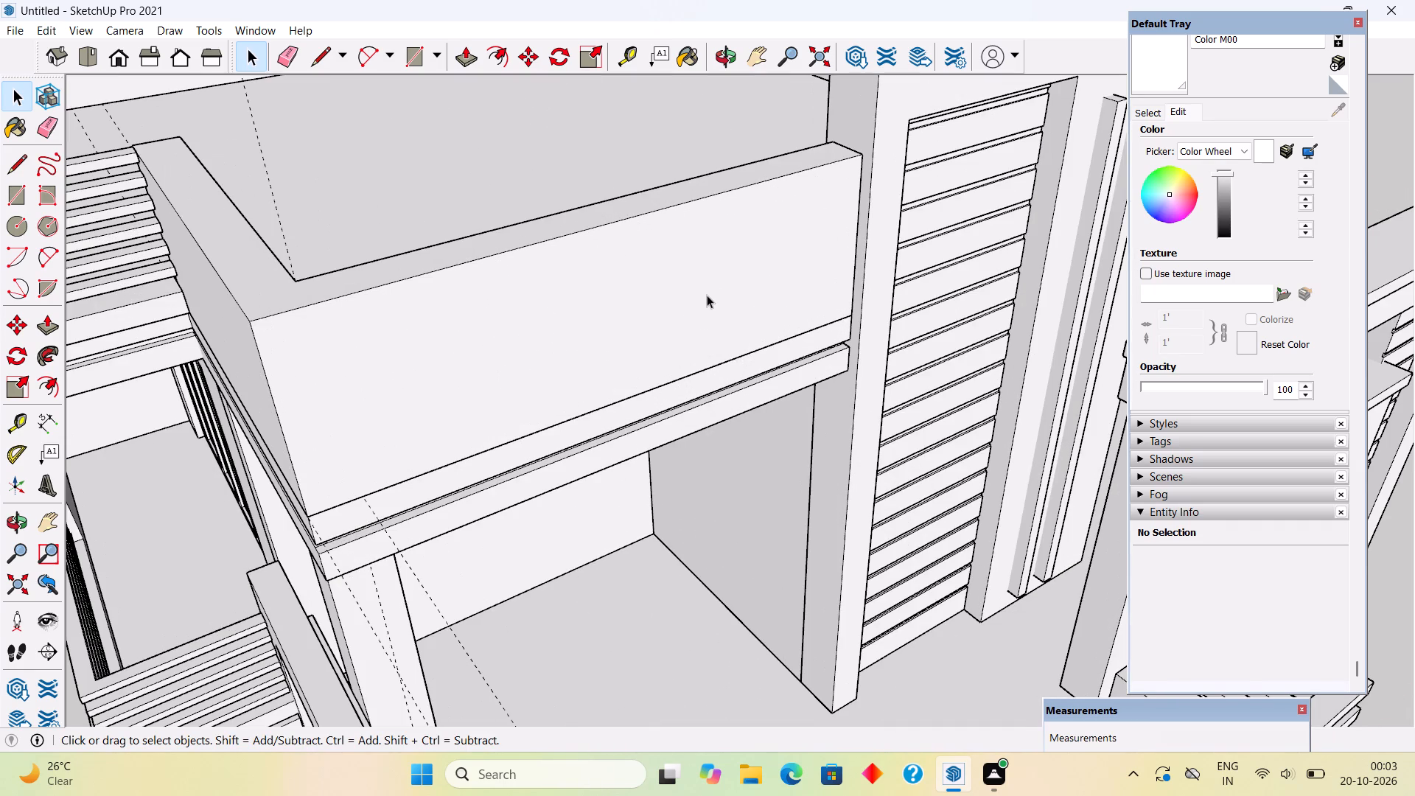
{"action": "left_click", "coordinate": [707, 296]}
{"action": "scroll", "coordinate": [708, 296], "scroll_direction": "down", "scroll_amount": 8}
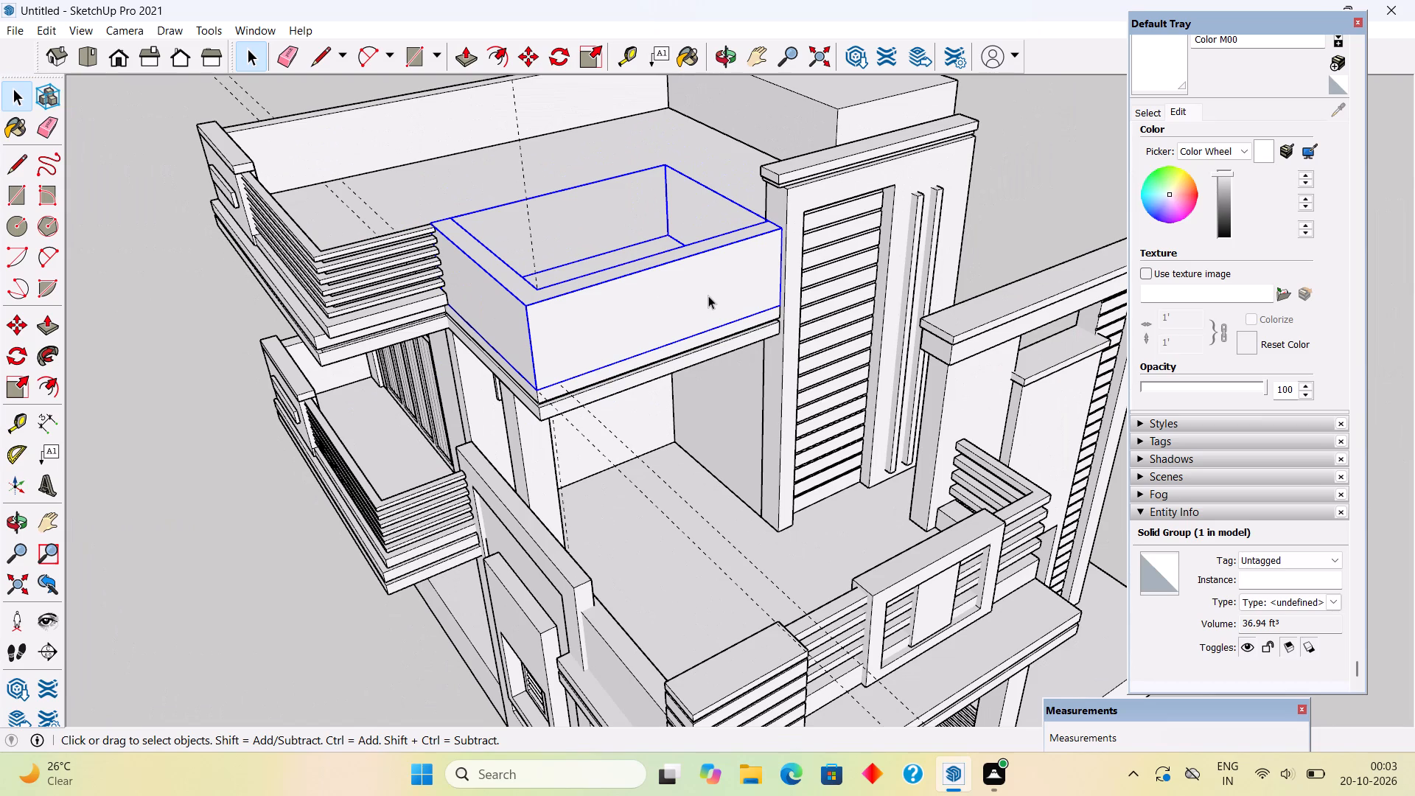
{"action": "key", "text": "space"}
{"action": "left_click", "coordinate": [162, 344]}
Draw a horizontal strip rectangle about 2 5/16" by 4' 13/16" on the parapet's side face, ending at its front corner.
{"action": "middle_click_drag", "start_coordinate": [589, 326], "coordinate": [727, 296]}
{"action": "scroll", "coordinate": [589, 326], "scroll_direction": "down", "scroll_amount": 1}
{"action": "scroll", "coordinate": [573, 340], "scroll_direction": "up", "scroll_amount": 5}
{"action": "key", "text": "r"}
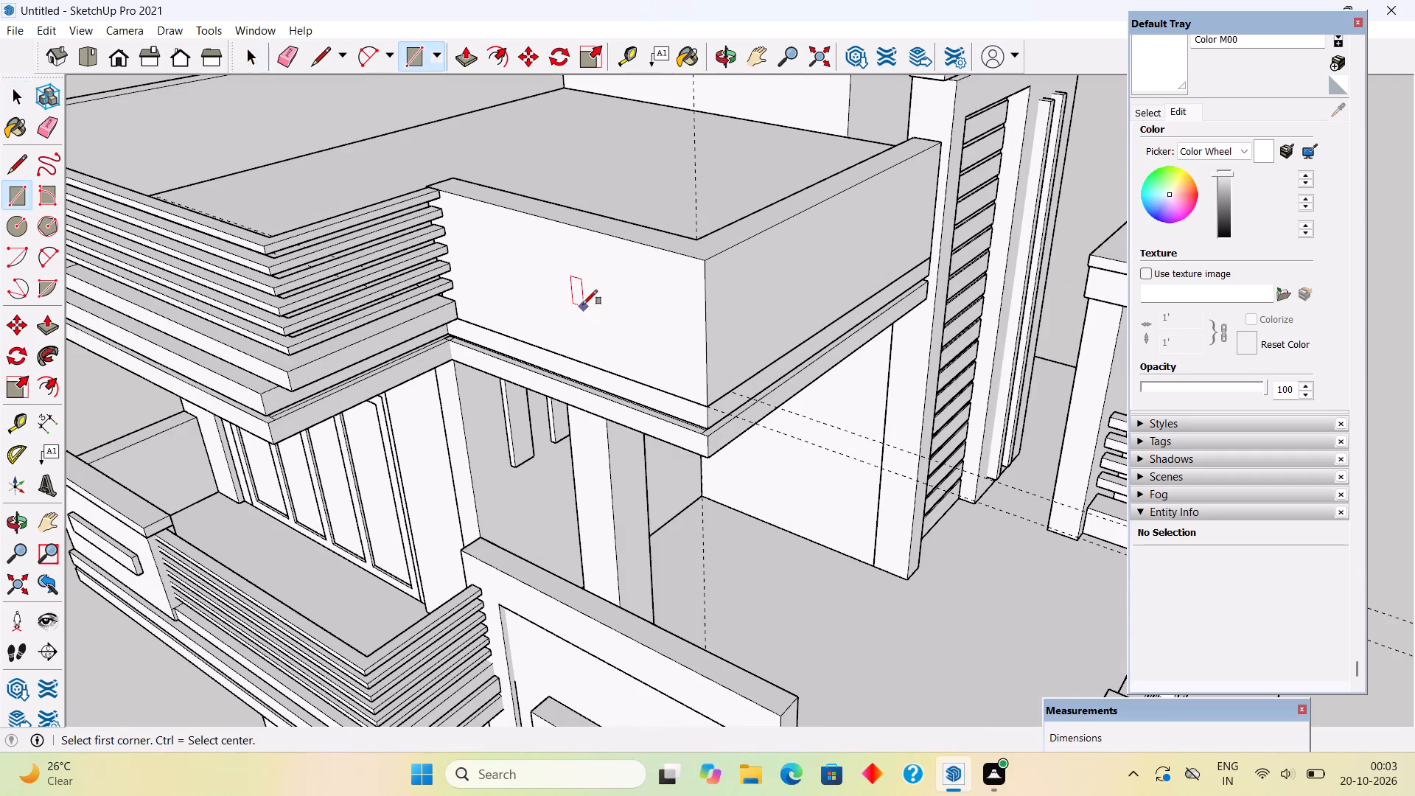
{"action": "scroll", "coordinate": [585, 272], "scroll_direction": "up", "scroll_amount": 2}
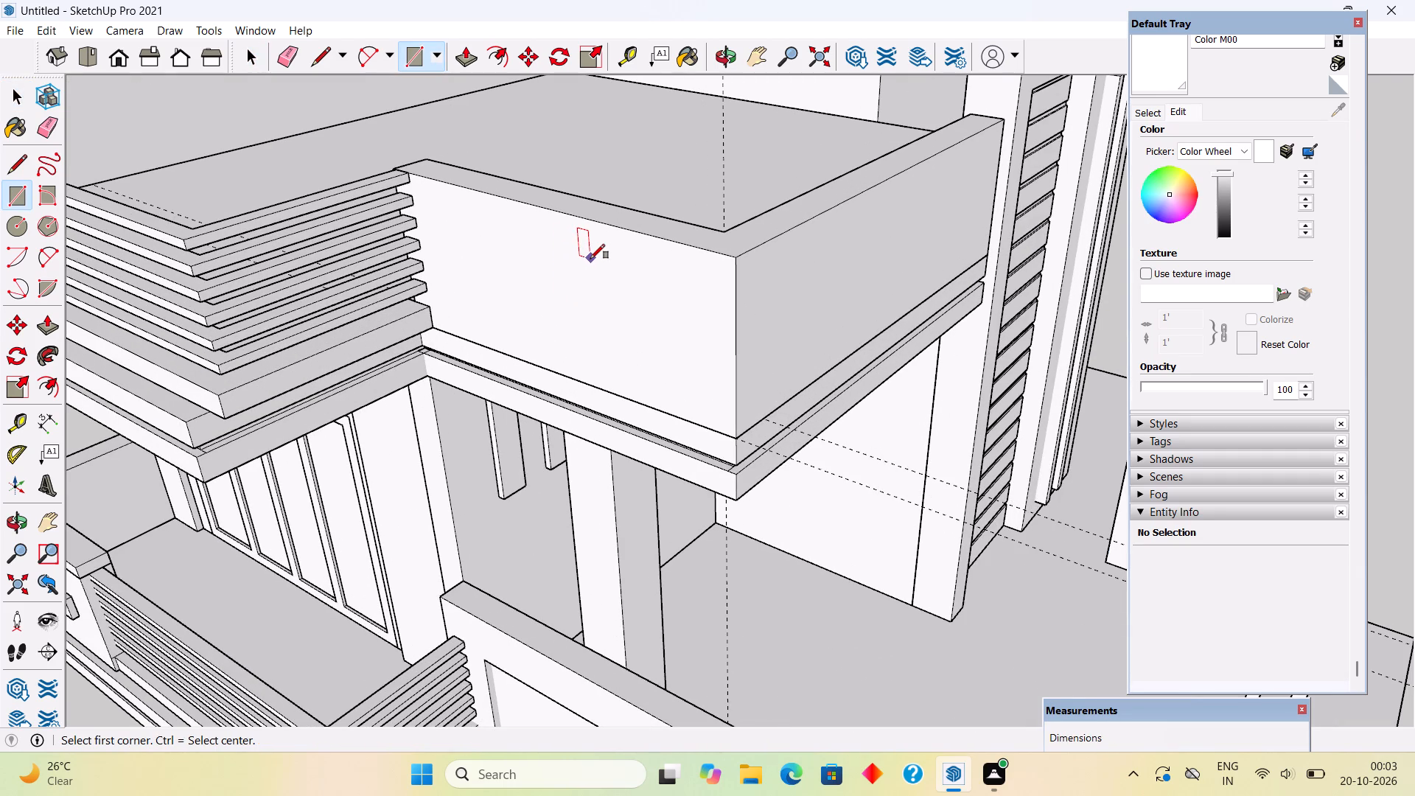
{"action": "left_click", "coordinate": [534, 234]}
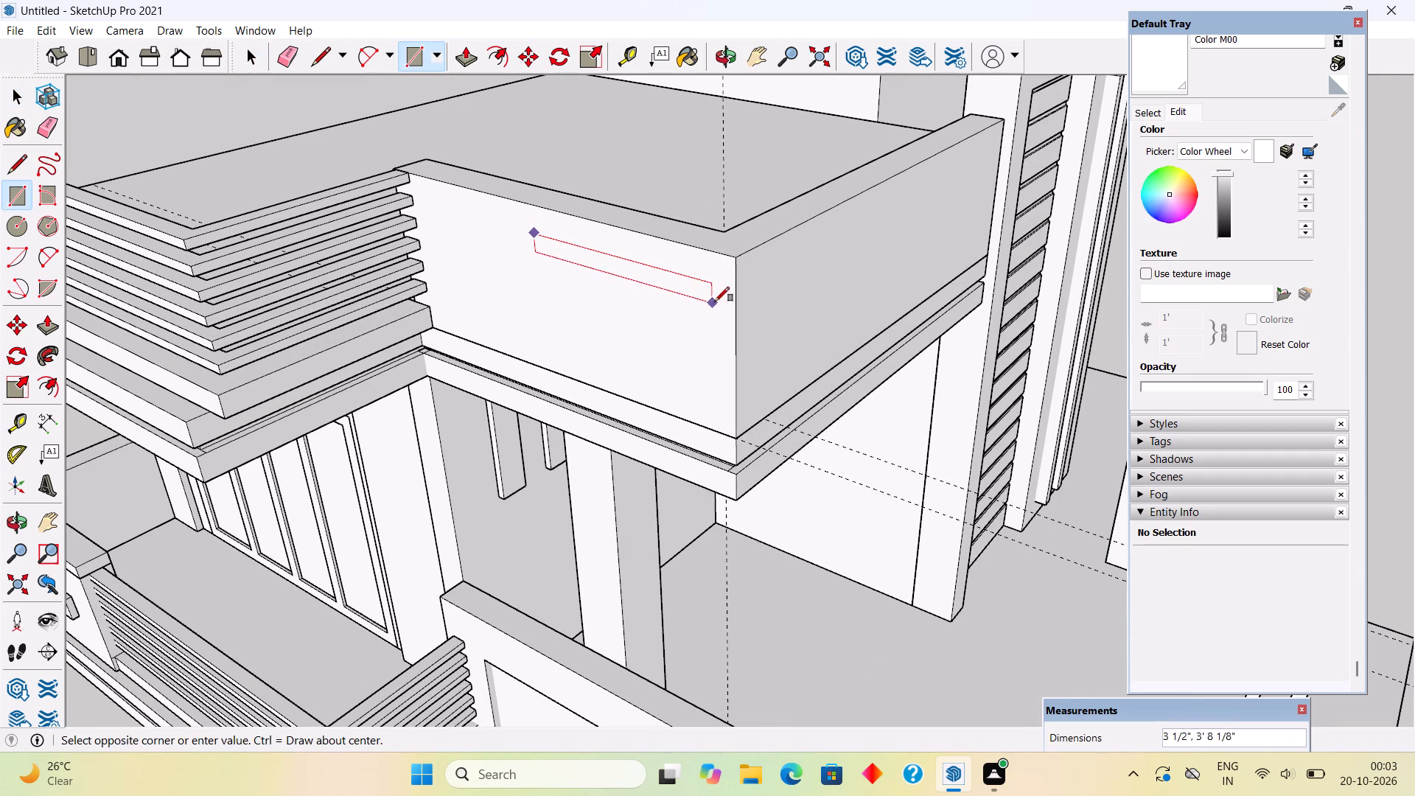
{"action": "left_click", "coordinate": [732, 302]}
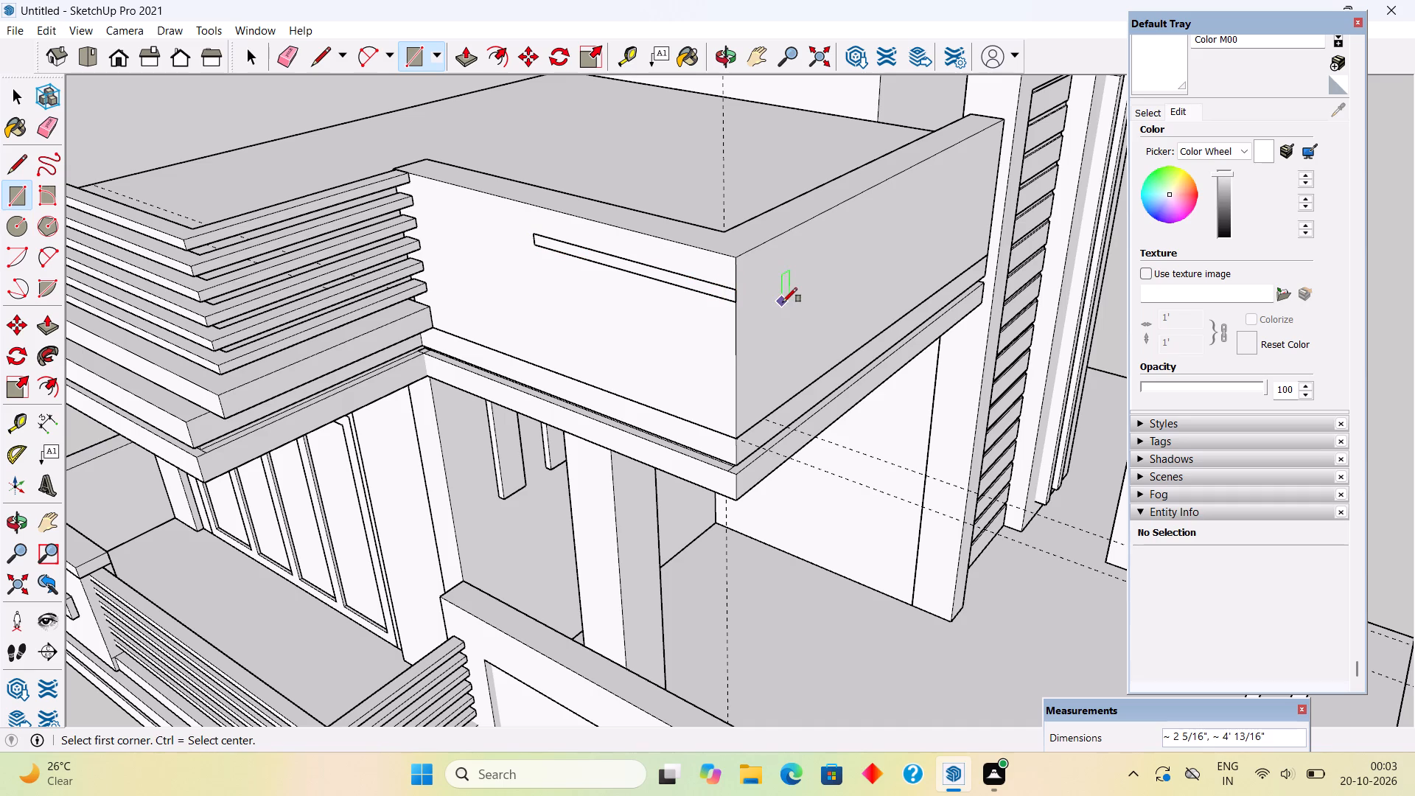
Extrude the strip rectangle 2" outward from the parapet's side face.
{"action": "key", "text": "p"}
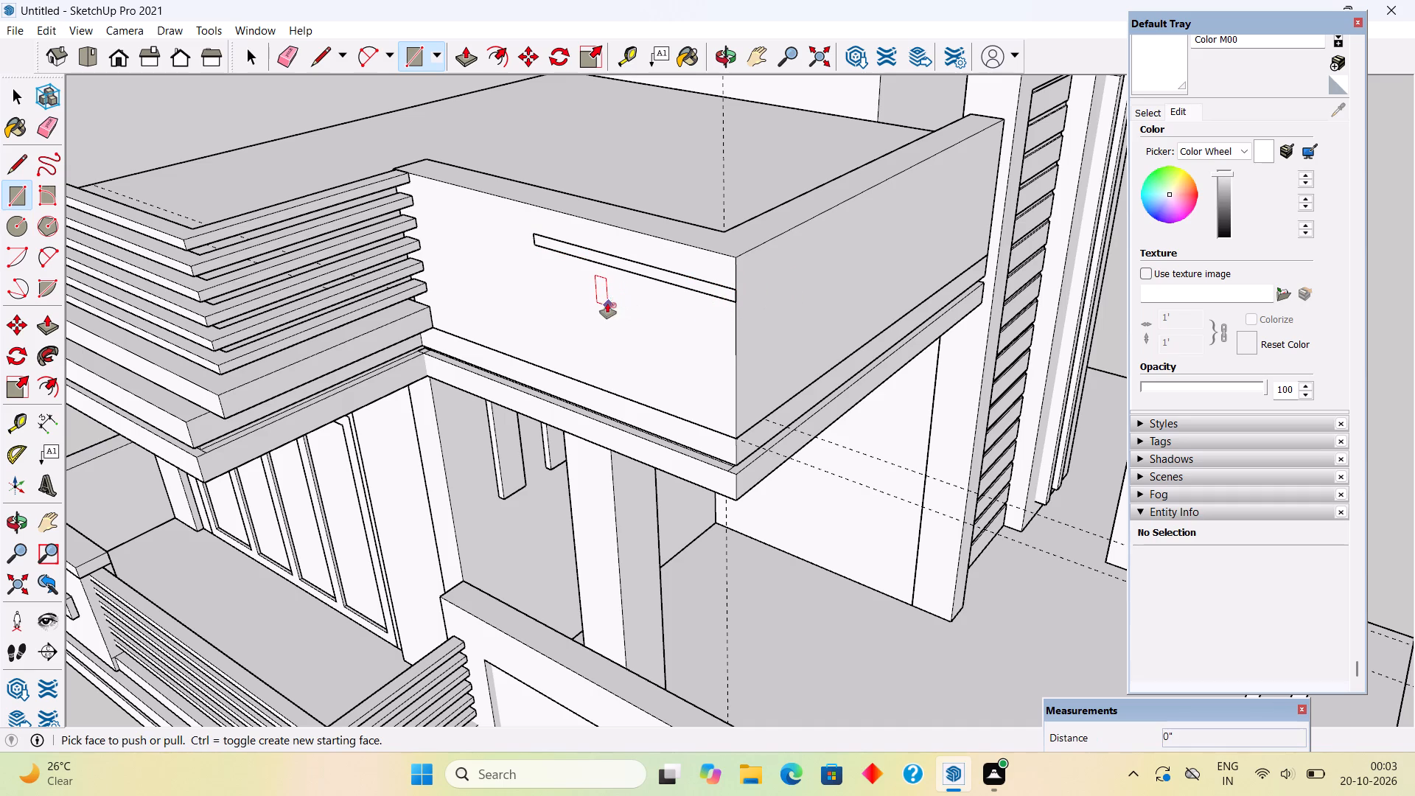
{"action": "left_click", "coordinate": [651, 272]}
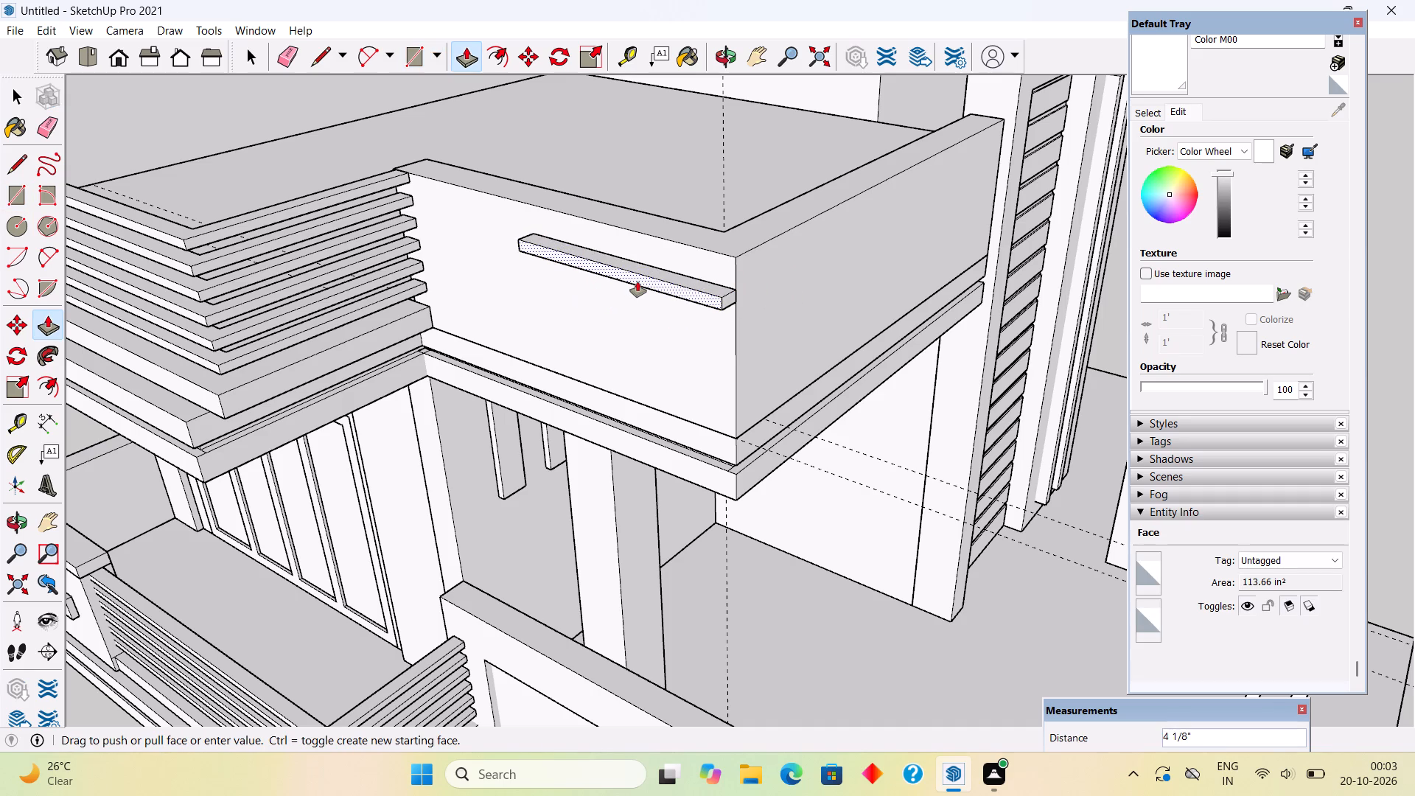
{"action": "type", "text": "2\""}
{"action": "key", "text": "Return"}
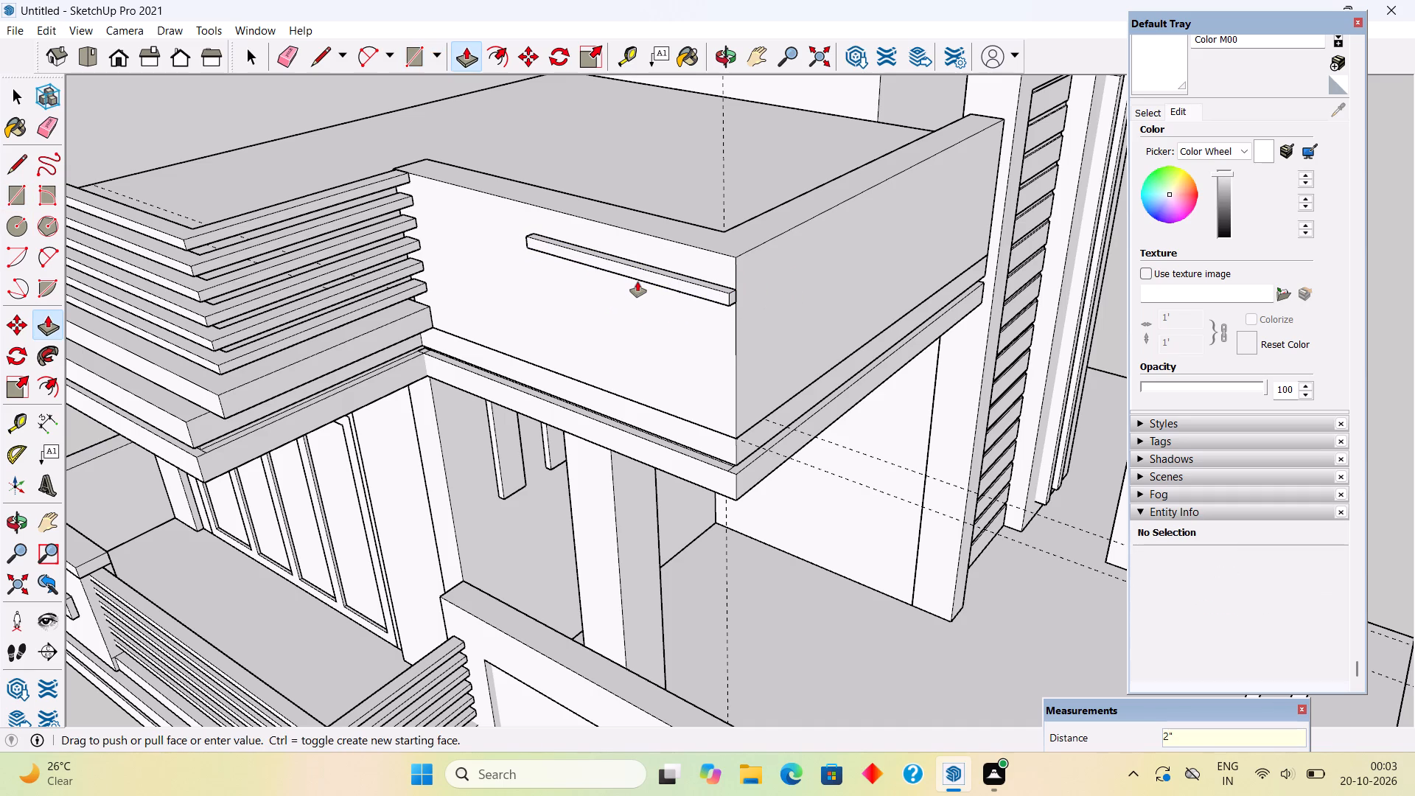
Extend the strip's end past the parapet's front corner and split its inner side with a line along the corner.
{"action": "left_click", "coordinate": [730, 296]}
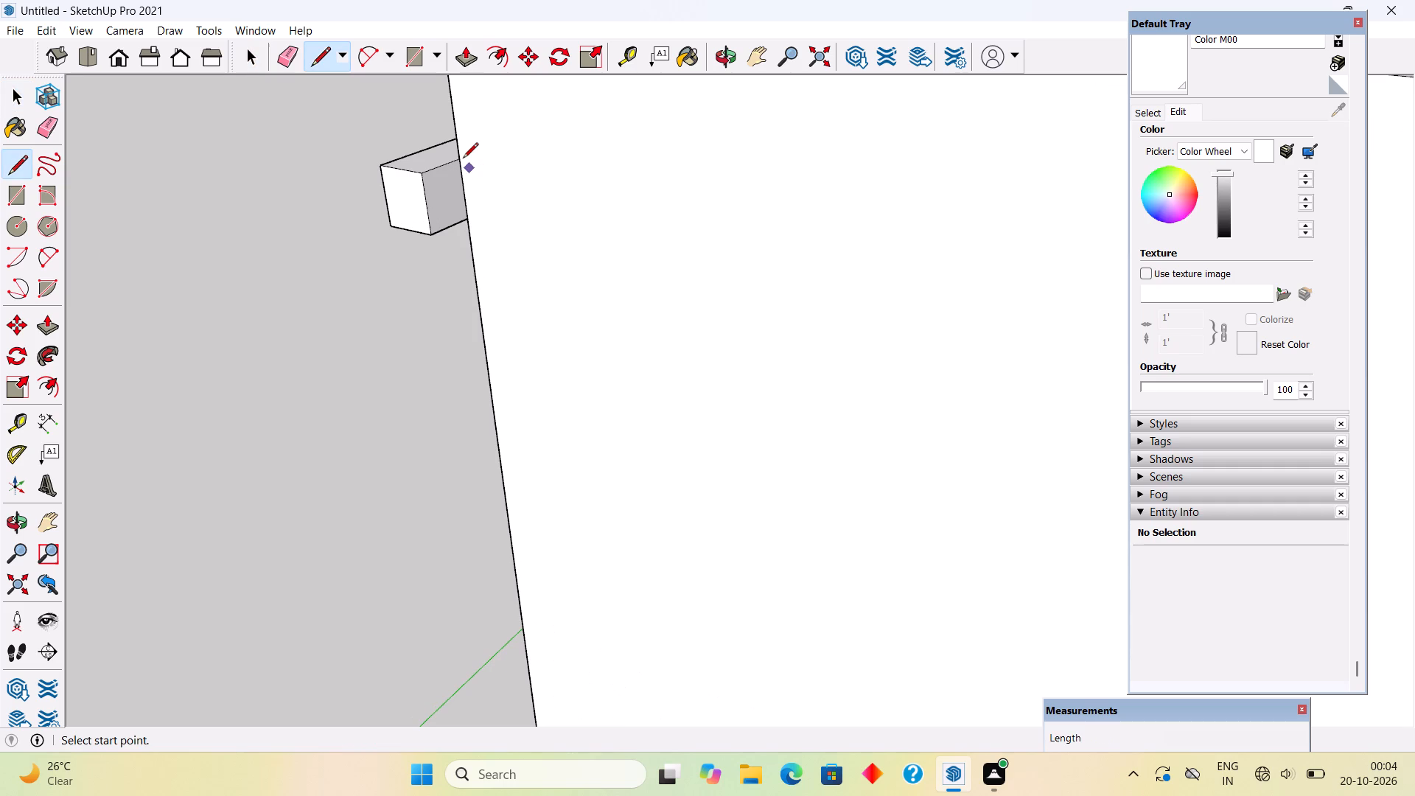
{"action": "left_click", "coordinate": [462, 158]}
{"action": "left_click", "coordinate": [468, 217]}
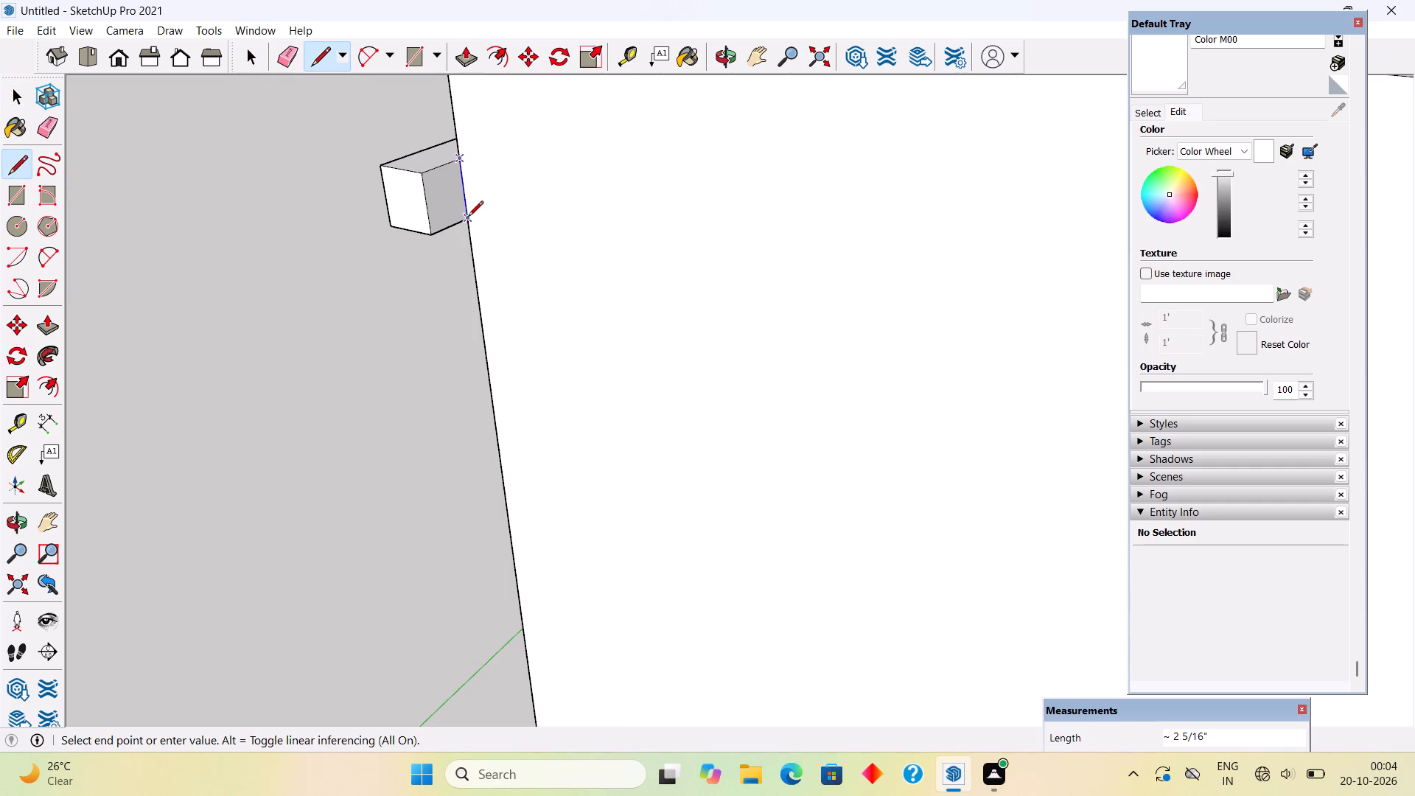
Extrude the split-off face about 2' 3 1/16" along the parapet's front face, wrapping the strip around the corner.
{"action": "key", "text": "p"}
{"action": "left_click", "coordinate": [456, 203]}
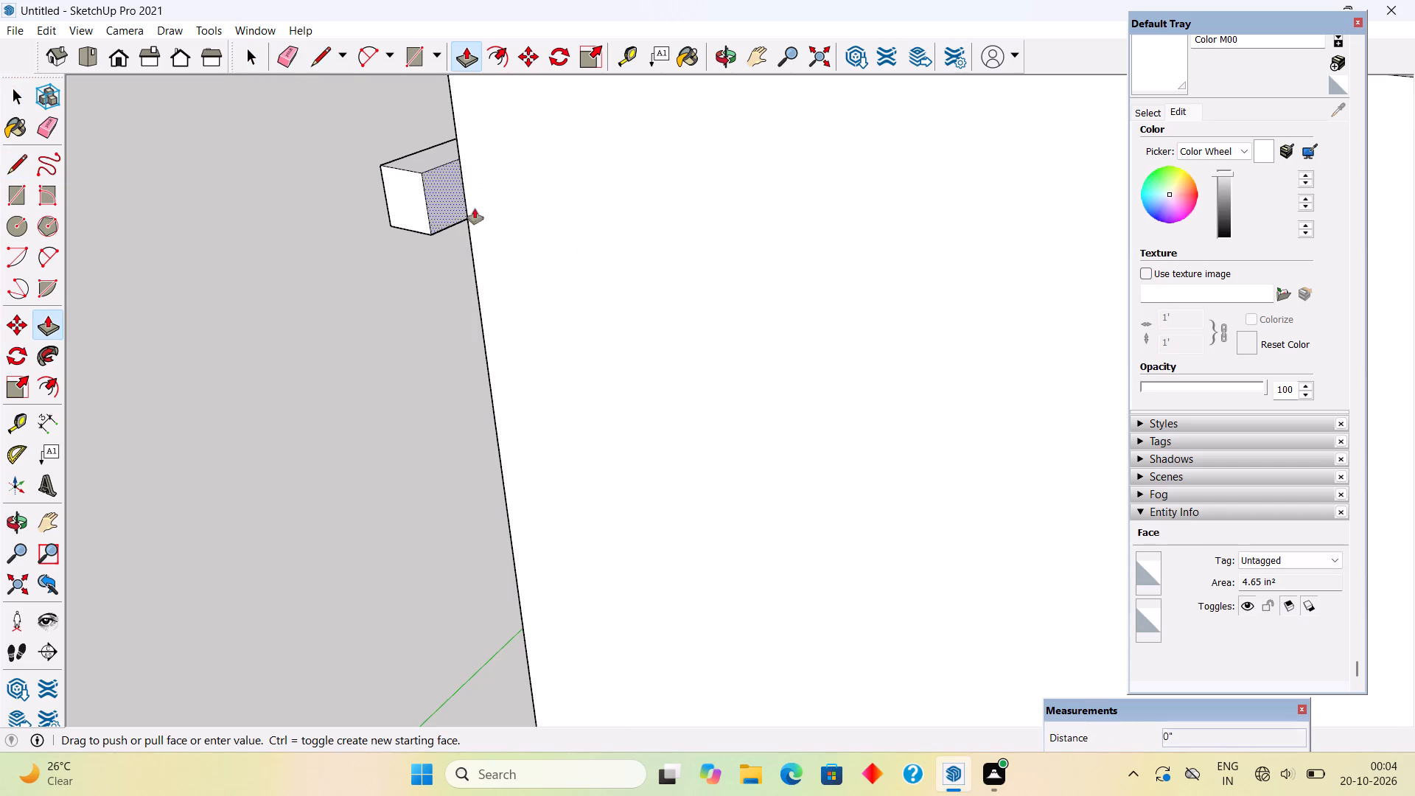
{"action": "scroll", "coordinate": [587, 252], "scroll_direction": "down", "scroll_amount": 17}
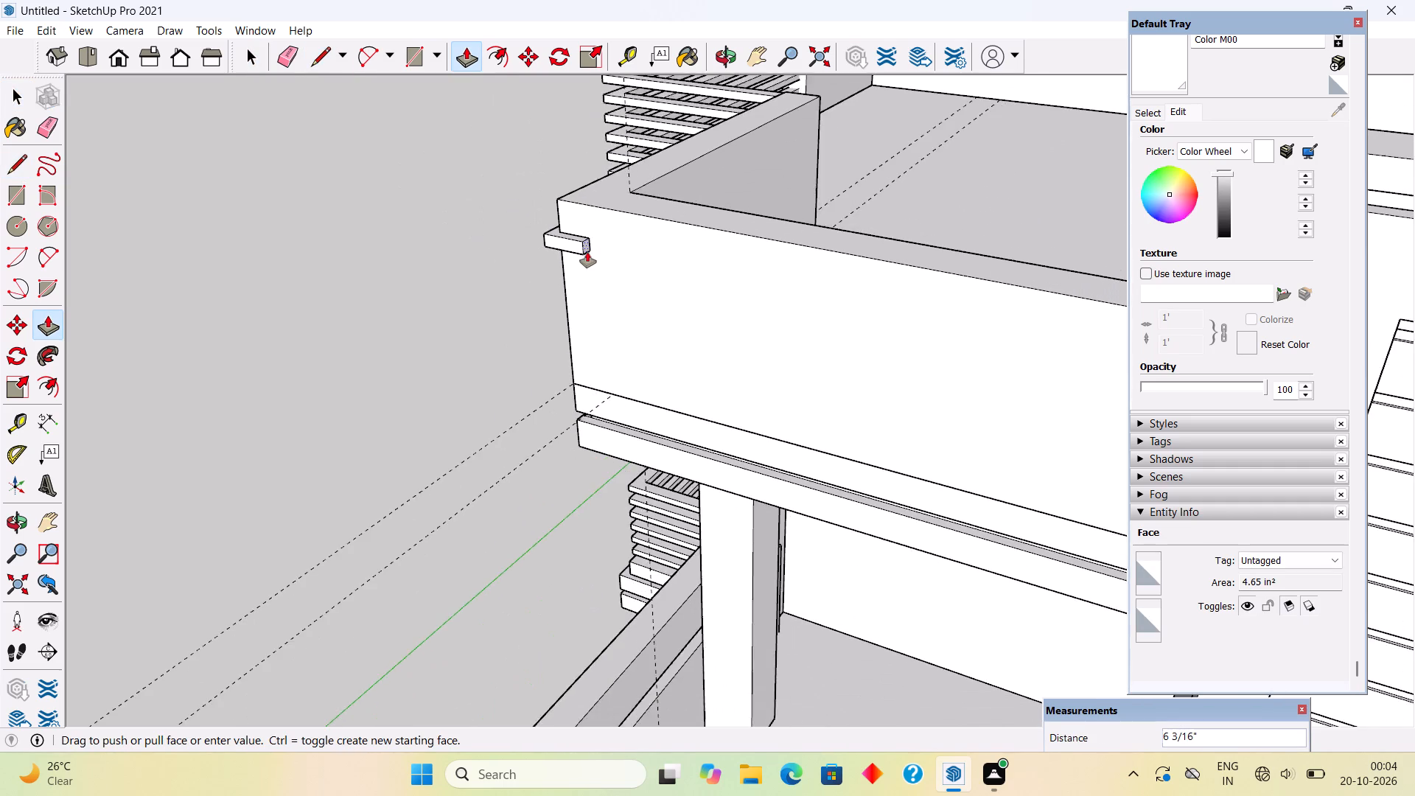
{"action": "scroll", "coordinate": [587, 252], "scroll_direction": "down", "scroll_amount": 6}
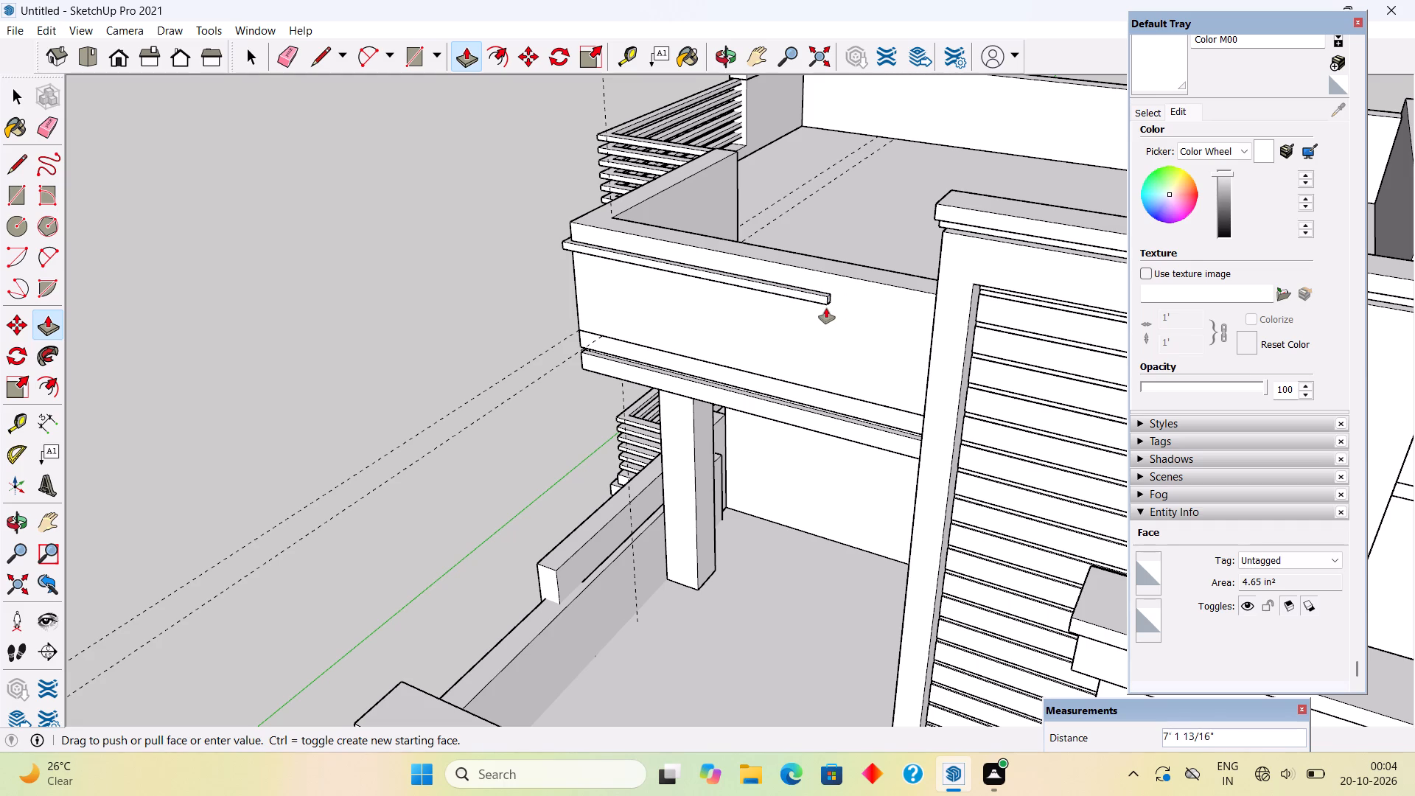
{"action": "left_click", "coordinate": [644, 272]}
Lengthen the strip's leg on the parapet's front face by about another 1' 4 11/16".
{"action": "middle_click_drag", "start_coordinate": [652, 274], "coordinate": [916, 217]}
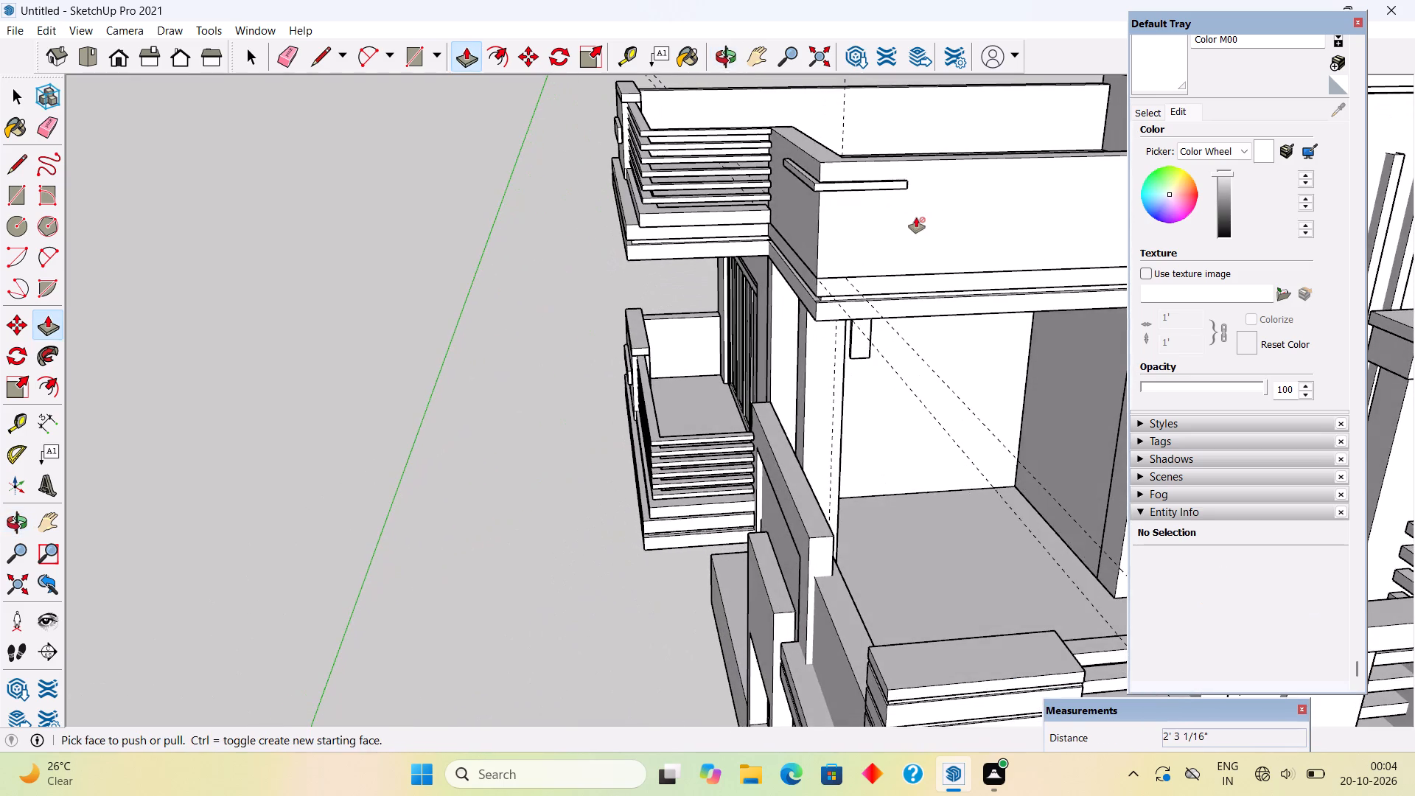
{"action": "scroll", "coordinate": [918, 204], "scroll_direction": "up", "scroll_amount": 9}
{"action": "middle_click_drag", "start_coordinate": [861, 189], "coordinate": [611, 211]}
{"action": "left_click", "coordinate": [632, 203]}
{"action": "left_click", "coordinate": [755, 223]}
{"action": "scroll", "coordinate": [517, 301], "scroll_direction": "down", "scroll_amount": 1}
{"action": "middle_click_drag", "start_coordinate": [887, 348], "coordinate": [963, 347]}
{"action": "scroll", "coordinate": [963, 347], "scroll_direction": "down", "scroll_amount": 3}
{"action": "middle_click_drag", "start_coordinate": [617, 357], "coordinate": [1074, 329]}
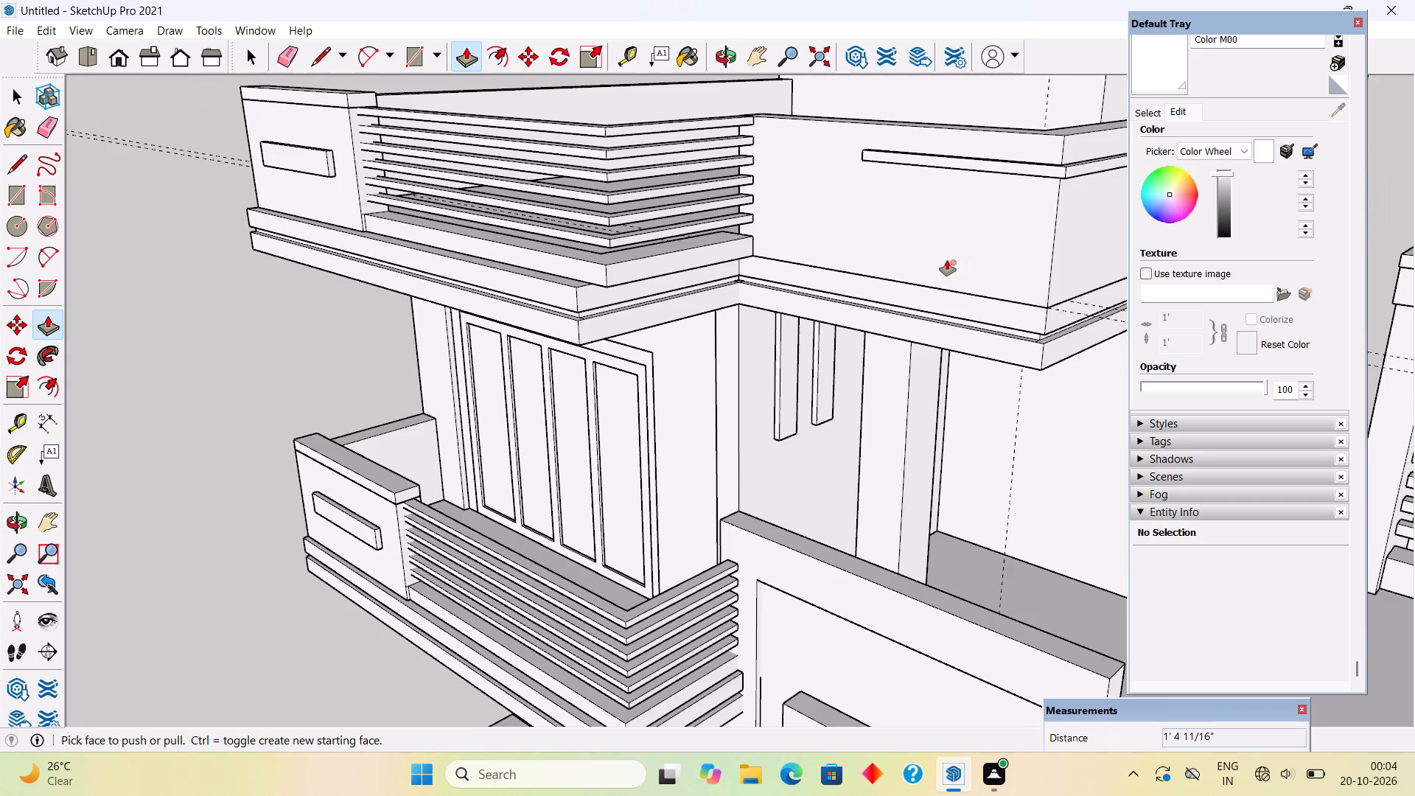
{"action": "scroll", "coordinate": [935, 268], "scroll_direction": "down", "scroll_amount": 4}
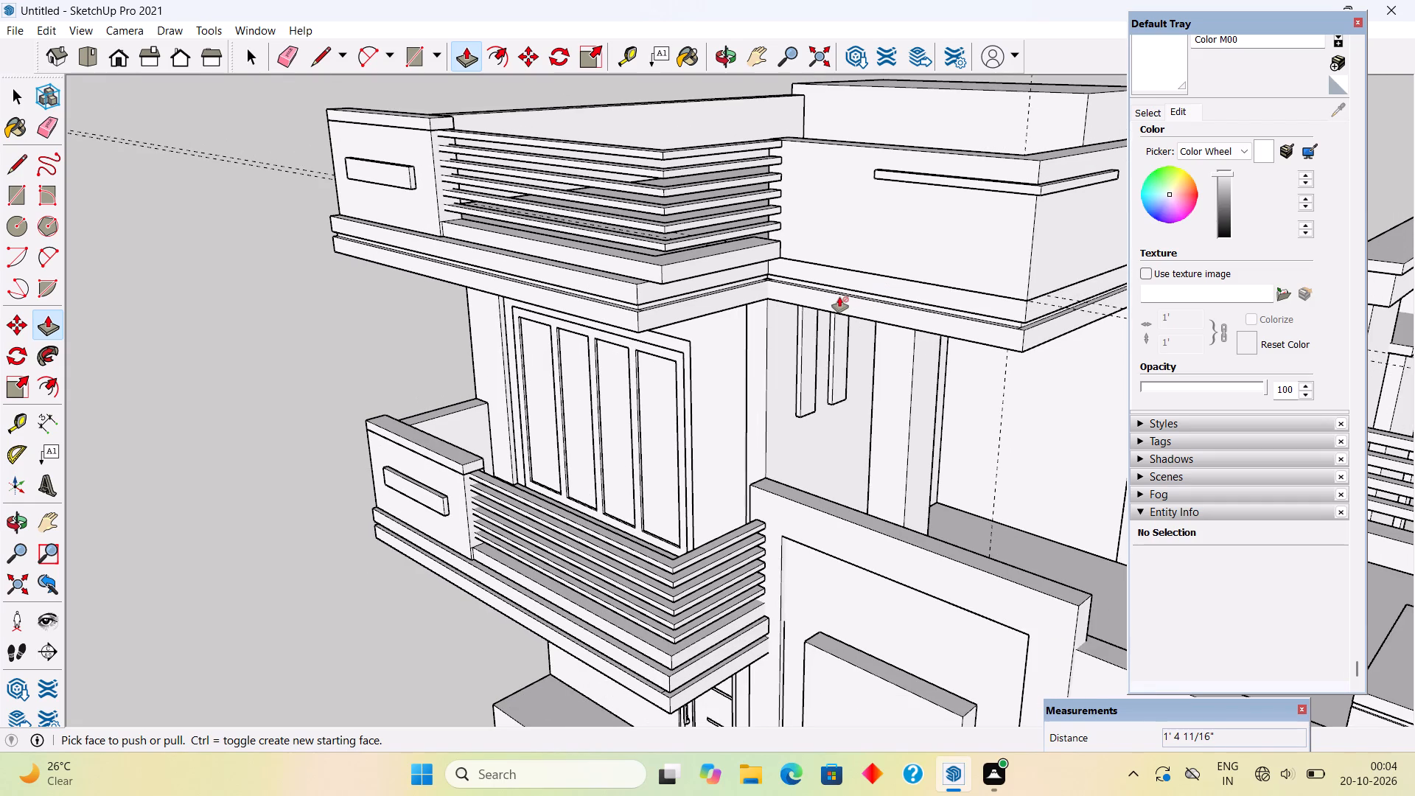
Select the whole L-shaped corner strip and make it a group.
{"action": "key", "text": "space"}
{"action": "triple_click", "coordinate": [998, 204]}
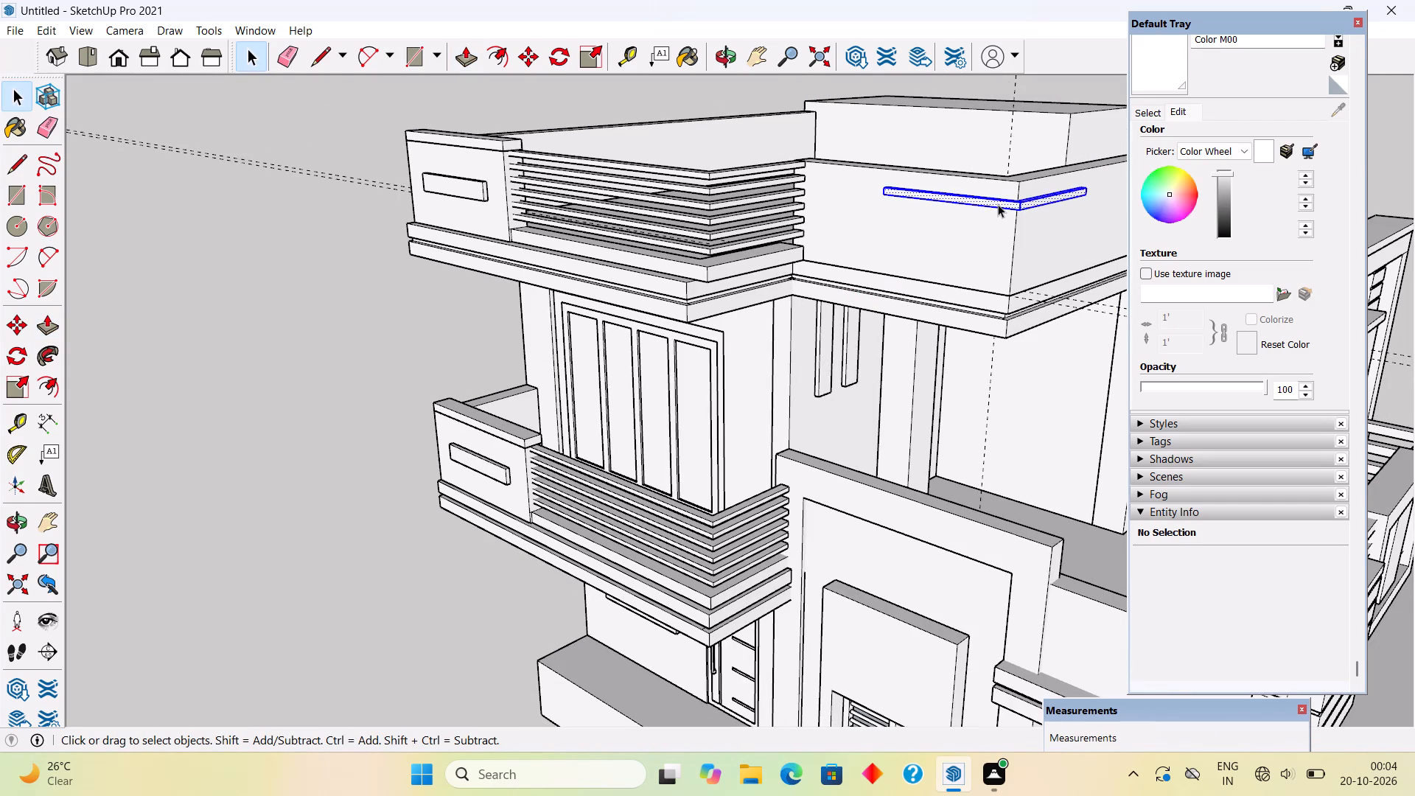
{"action": "right_click", "coordinate": [998, 204]}
{"action": "left_click", "coordinate": [1039, 352]}
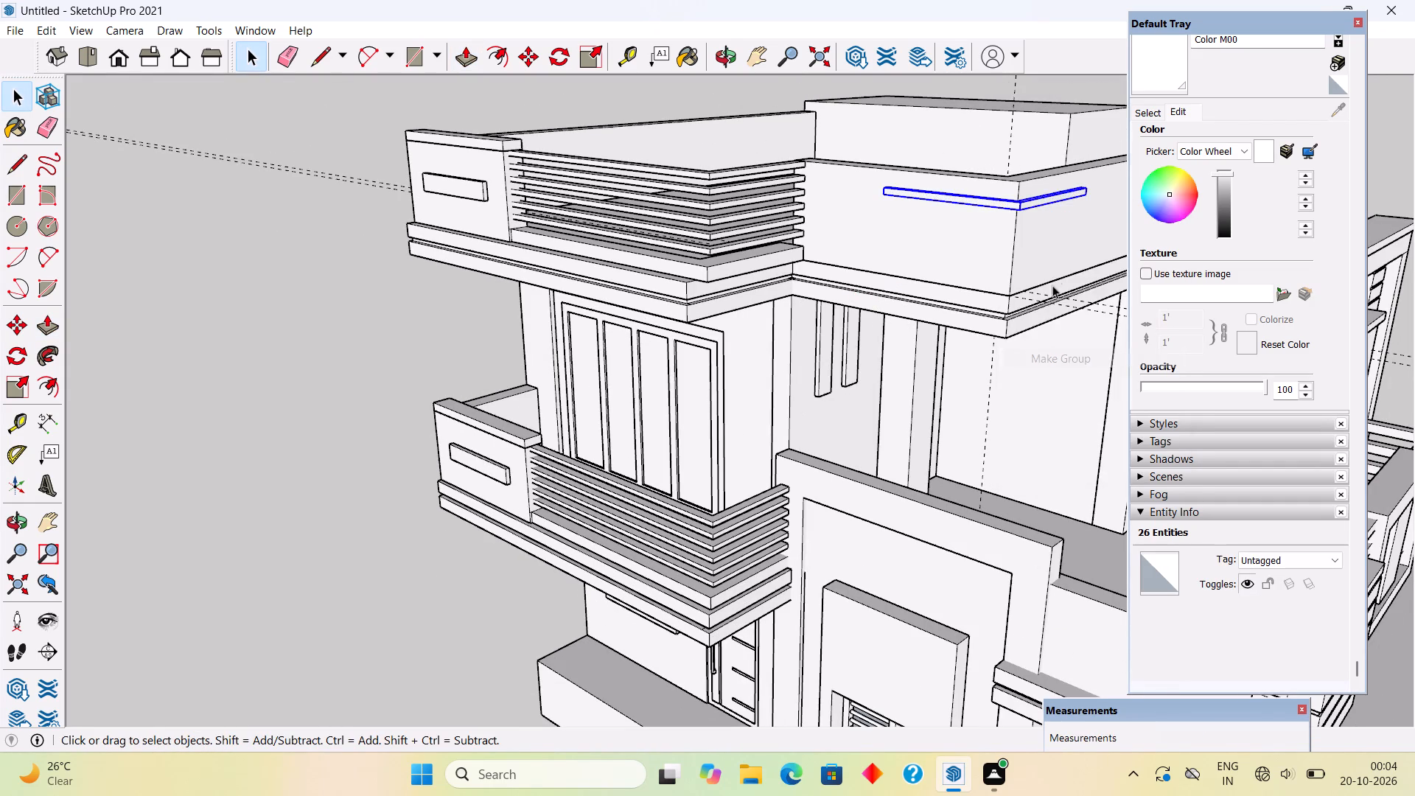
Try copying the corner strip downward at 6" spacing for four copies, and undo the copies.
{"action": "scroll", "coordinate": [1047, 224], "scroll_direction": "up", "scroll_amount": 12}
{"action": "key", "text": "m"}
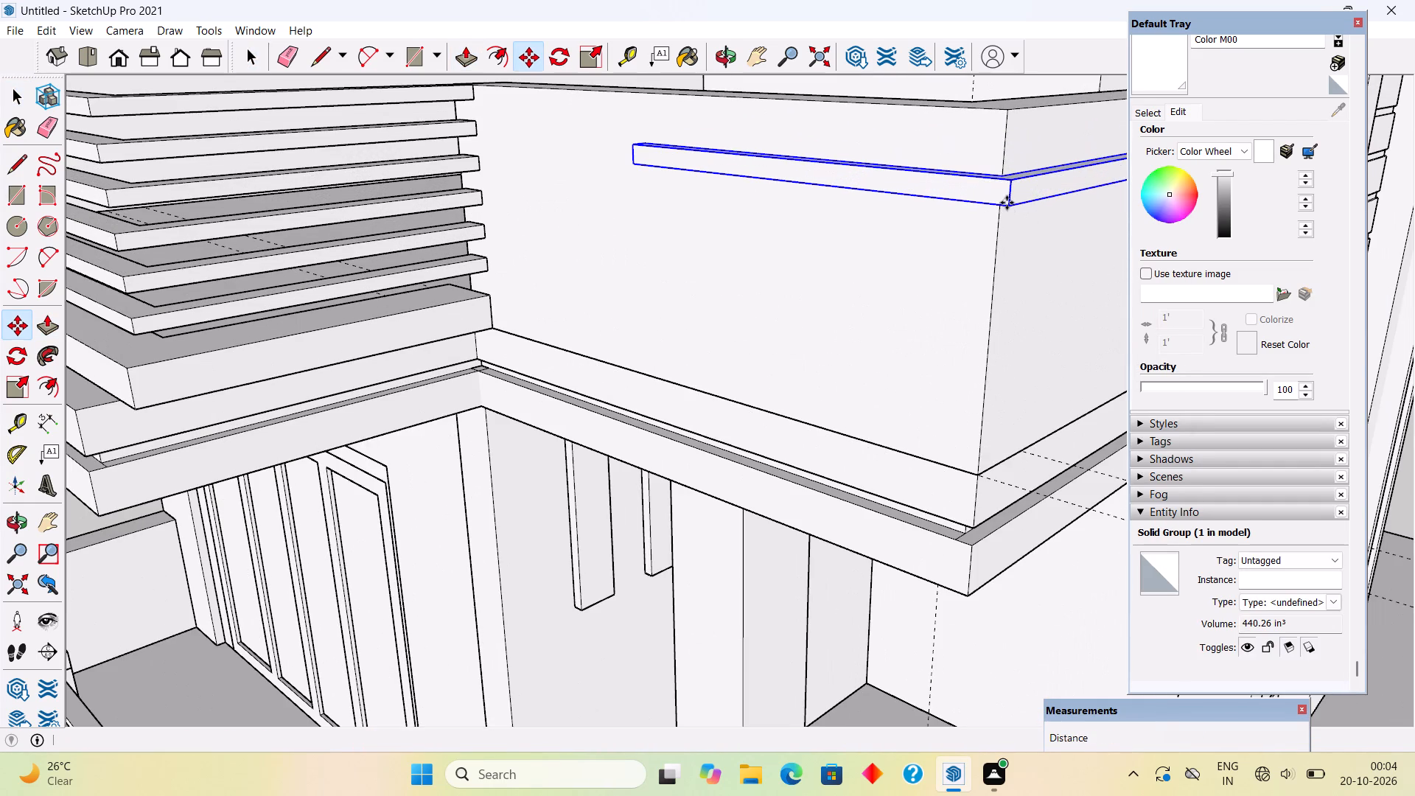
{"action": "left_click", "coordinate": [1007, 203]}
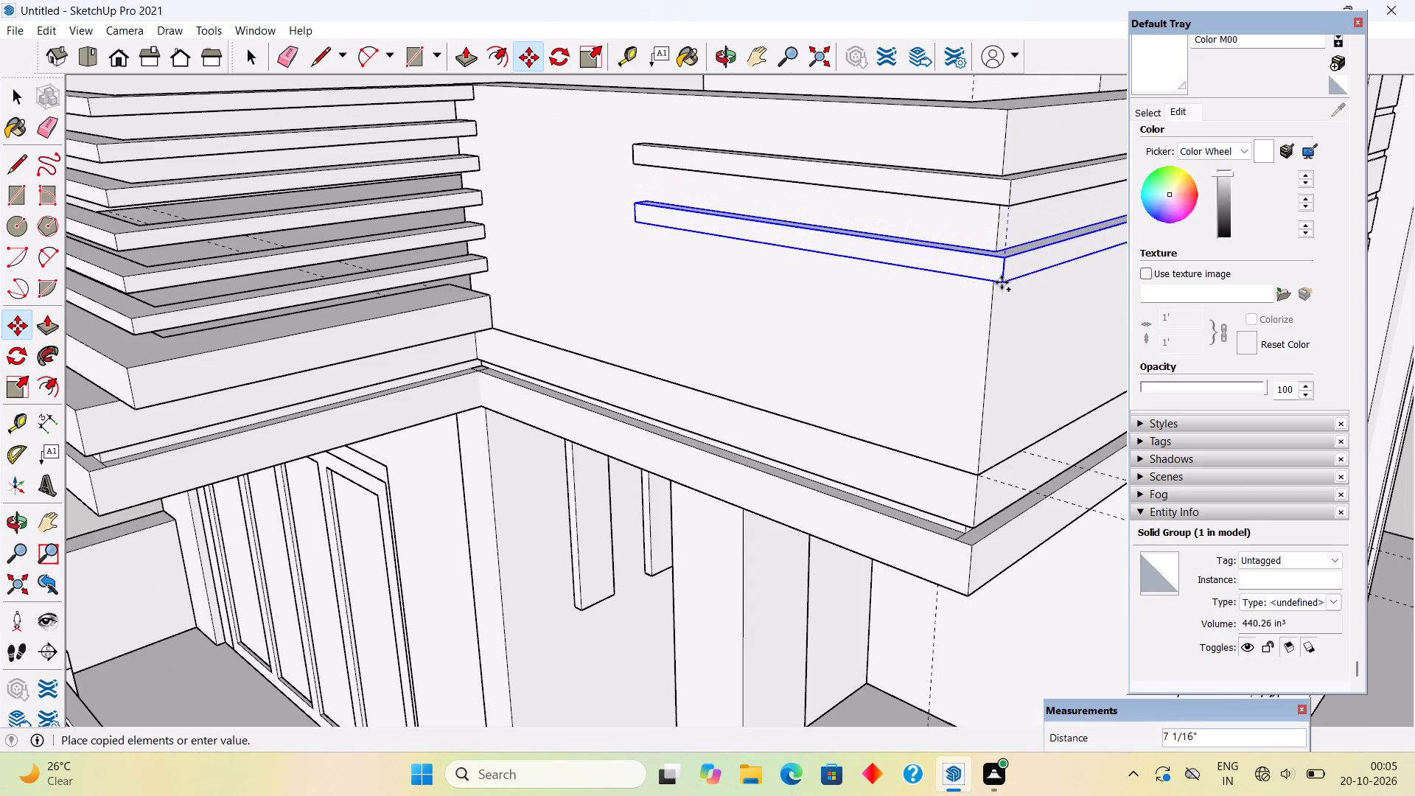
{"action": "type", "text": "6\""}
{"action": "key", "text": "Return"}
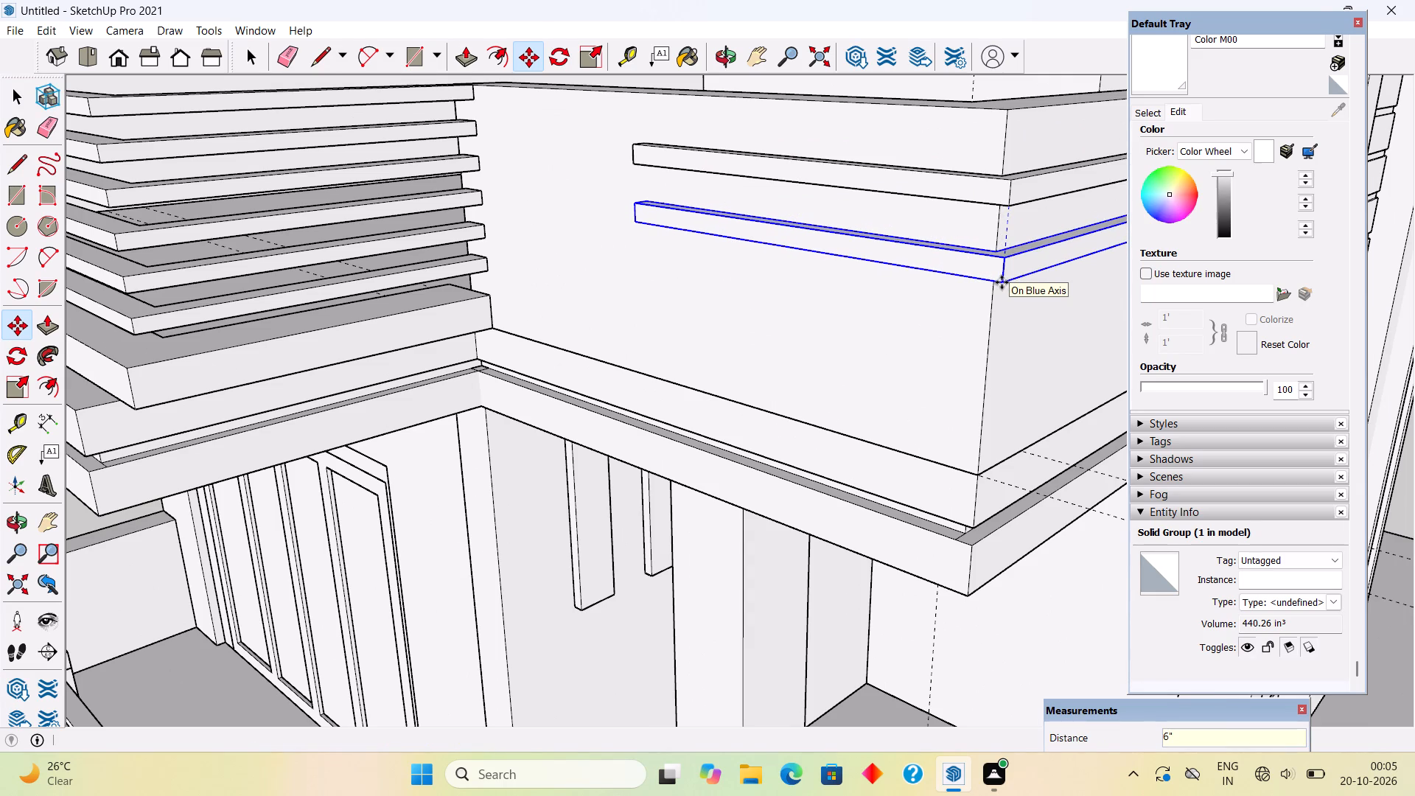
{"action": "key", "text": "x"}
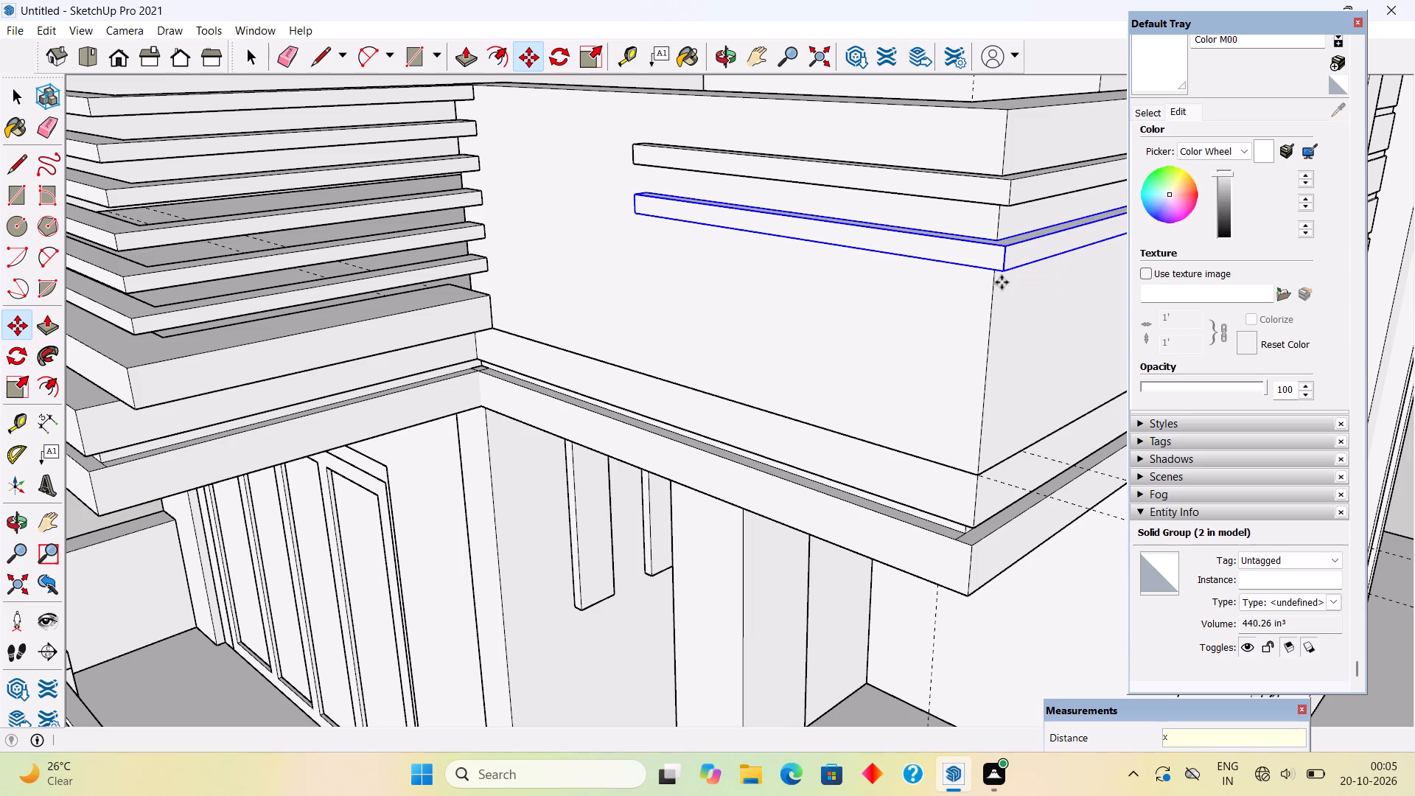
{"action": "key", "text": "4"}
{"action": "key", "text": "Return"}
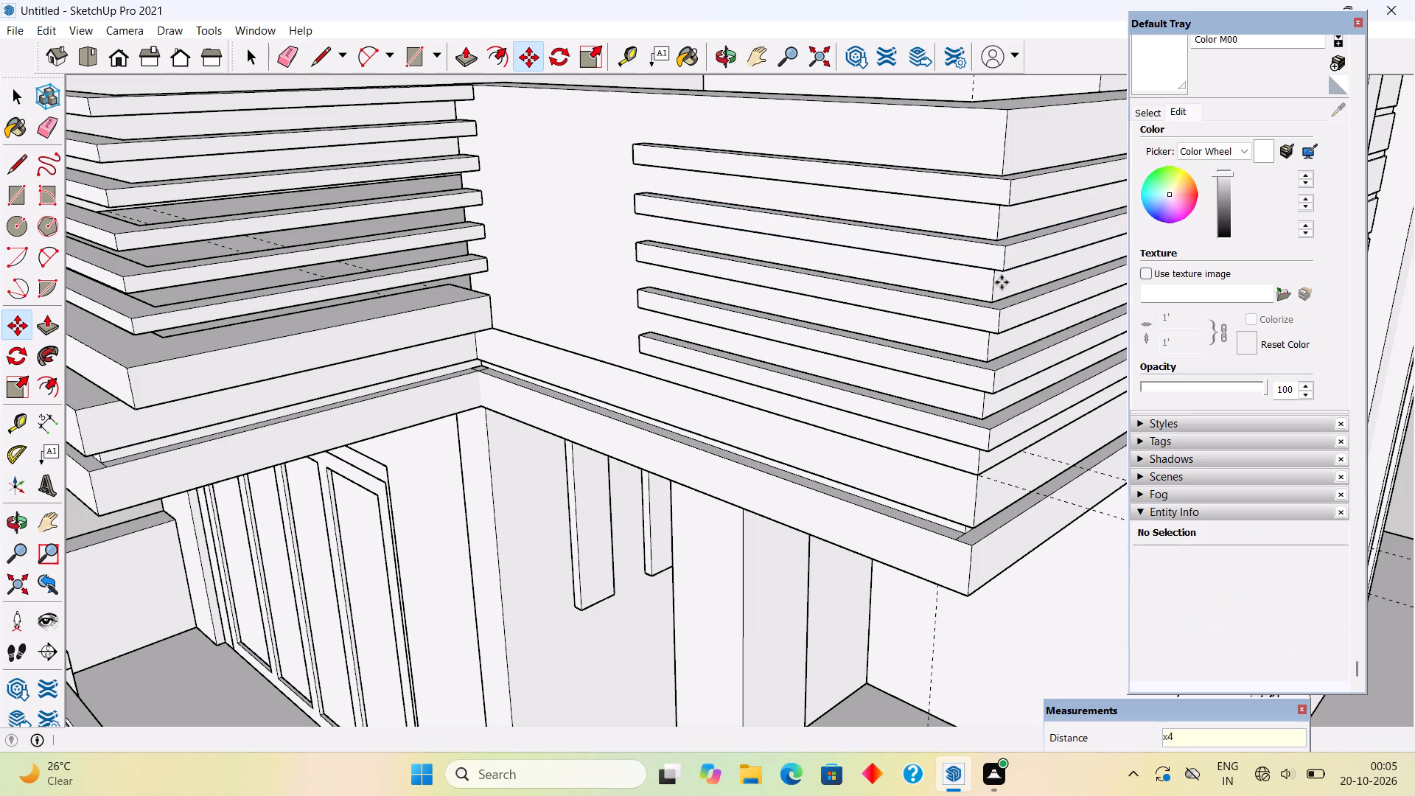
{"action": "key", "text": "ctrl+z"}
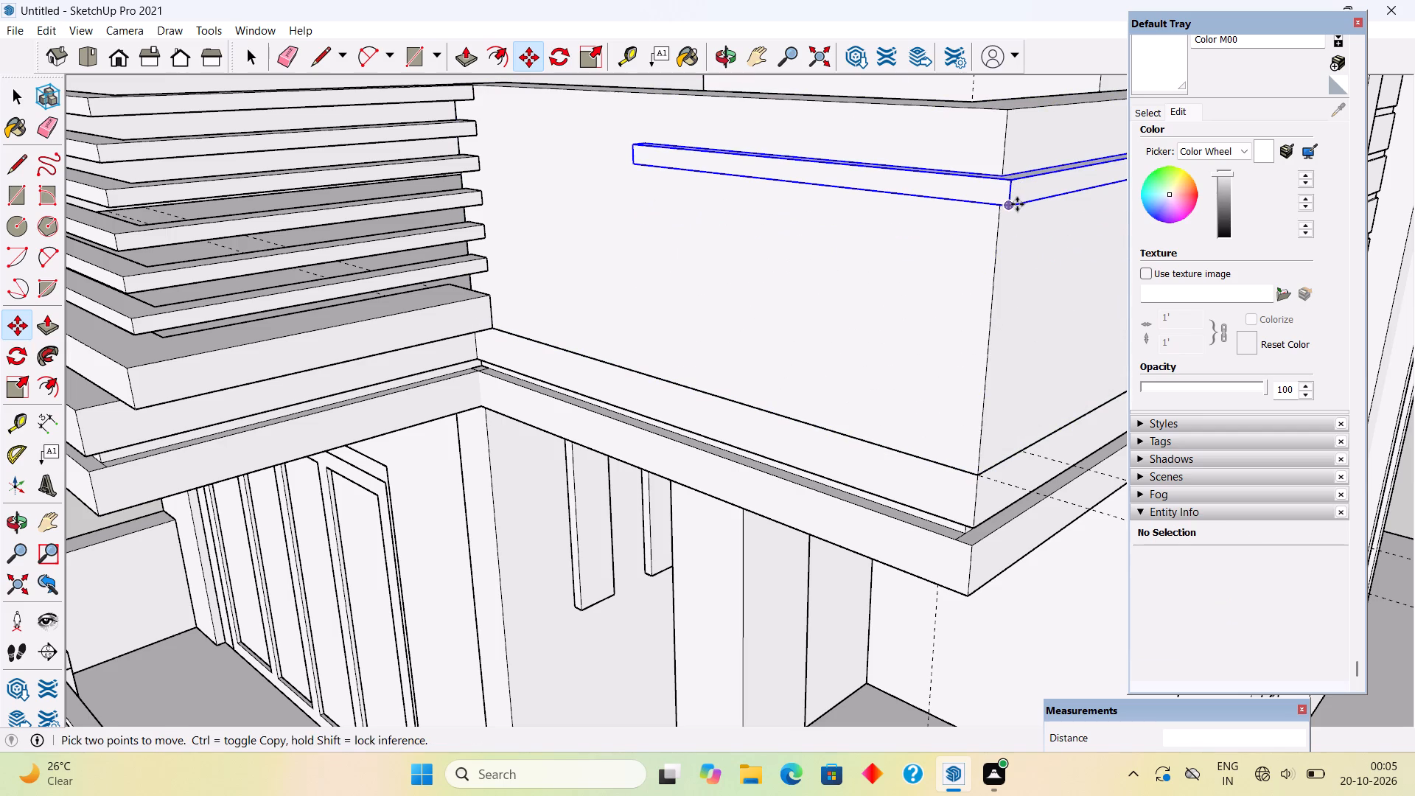
Copy the corner strip group straight down at 4" spacing, making three copies.
{"action": "left_click", "coordinate": [1017, 205]}
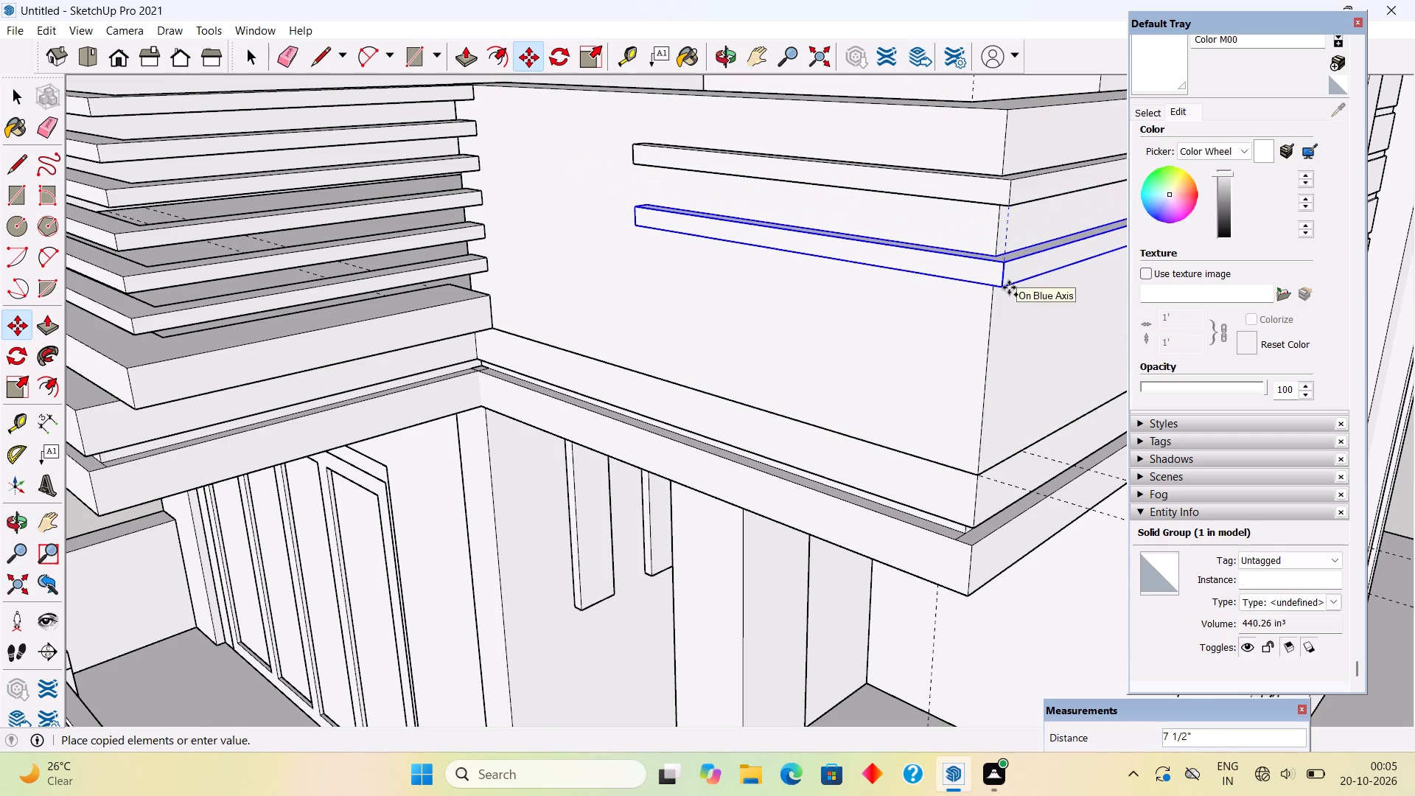
{"action": "type", "text": "4\""}
{"action": "key", "text": "Return"}
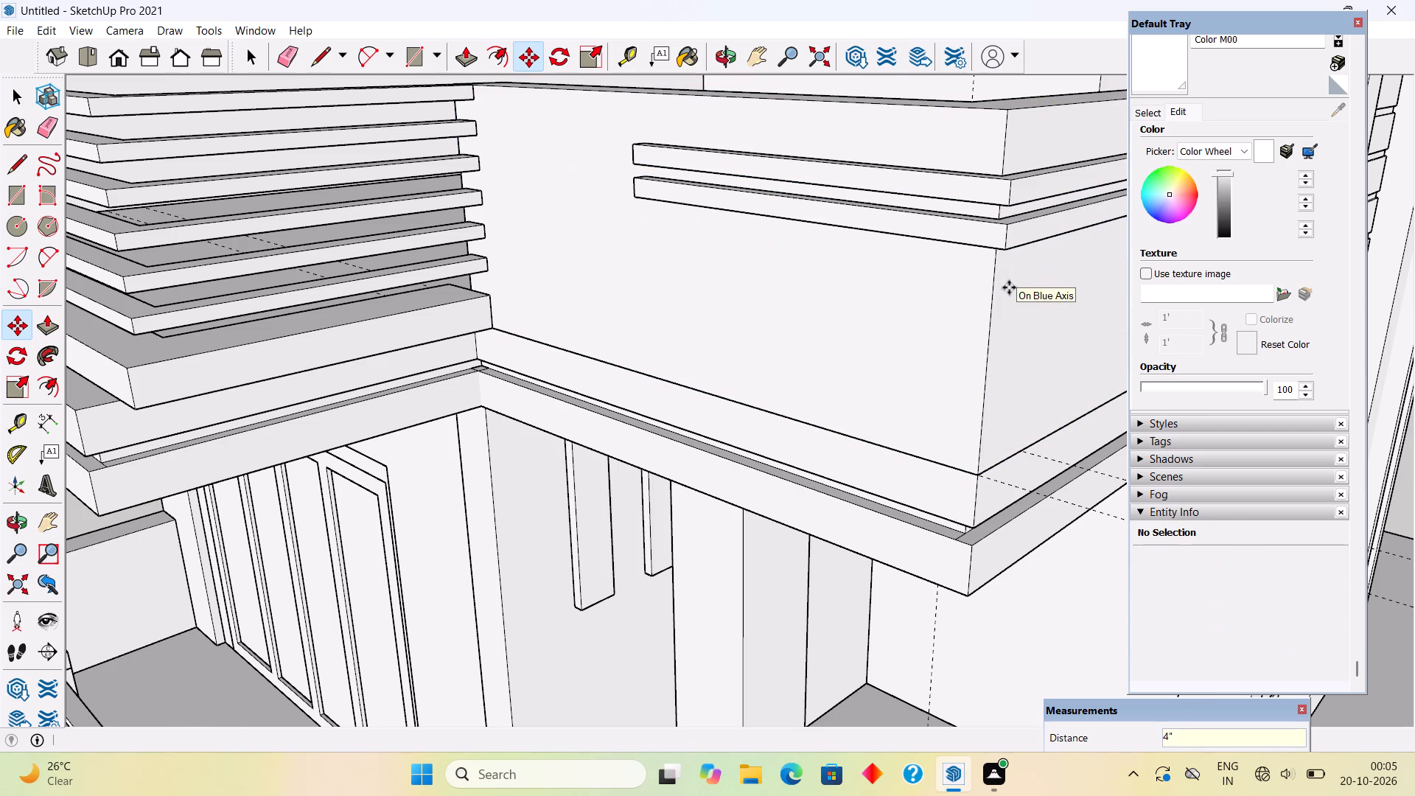
{"action": "type", "text": "x3"}
{"action": "key", "text": "Return"}
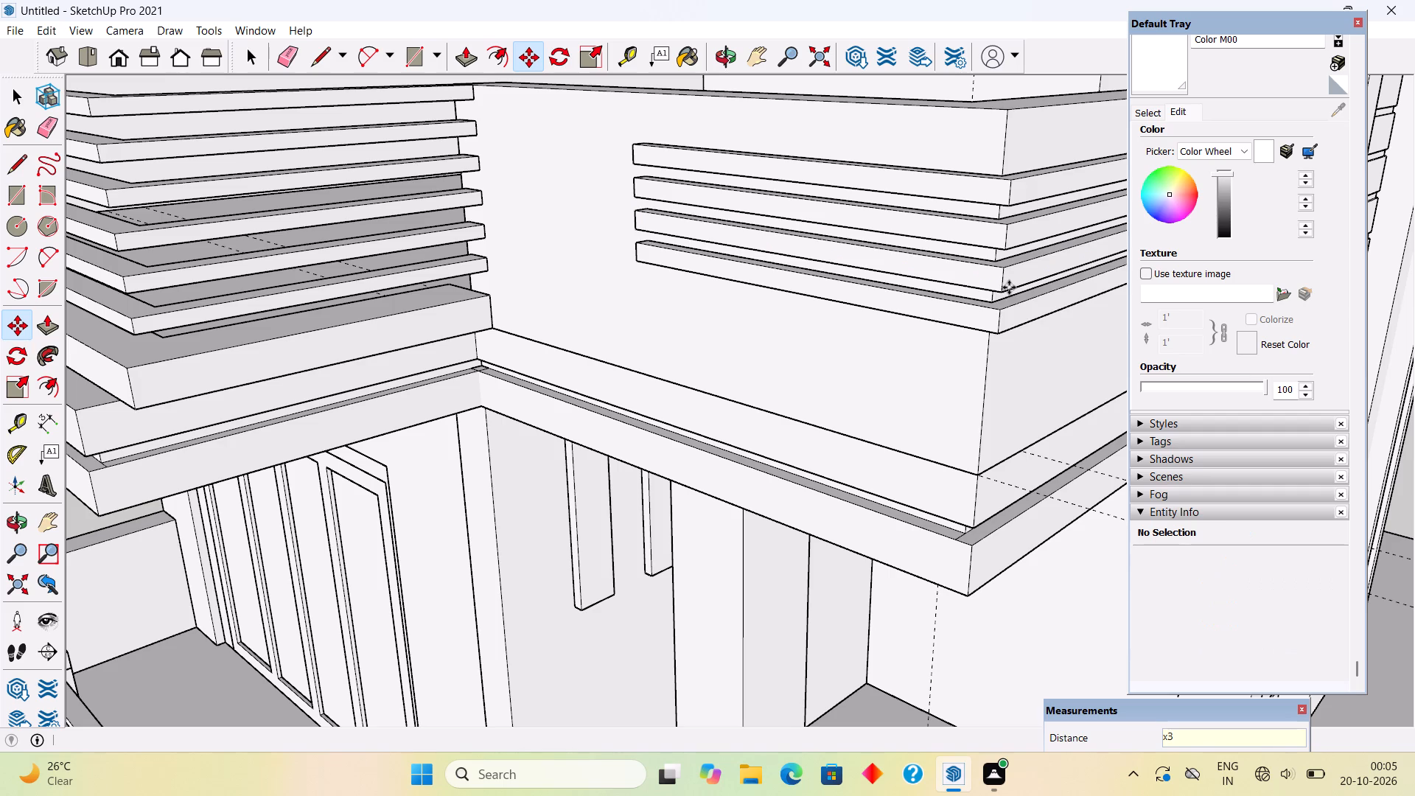
{"action": "key", "text": "space"}
Create horizontal guides on the parapet's front face along the top and bottom edges of the uppermost strip.
{"action": "scroll", "coordinate": [1009, 287], "scroll_direction": "down", "scroll_amount": 3}
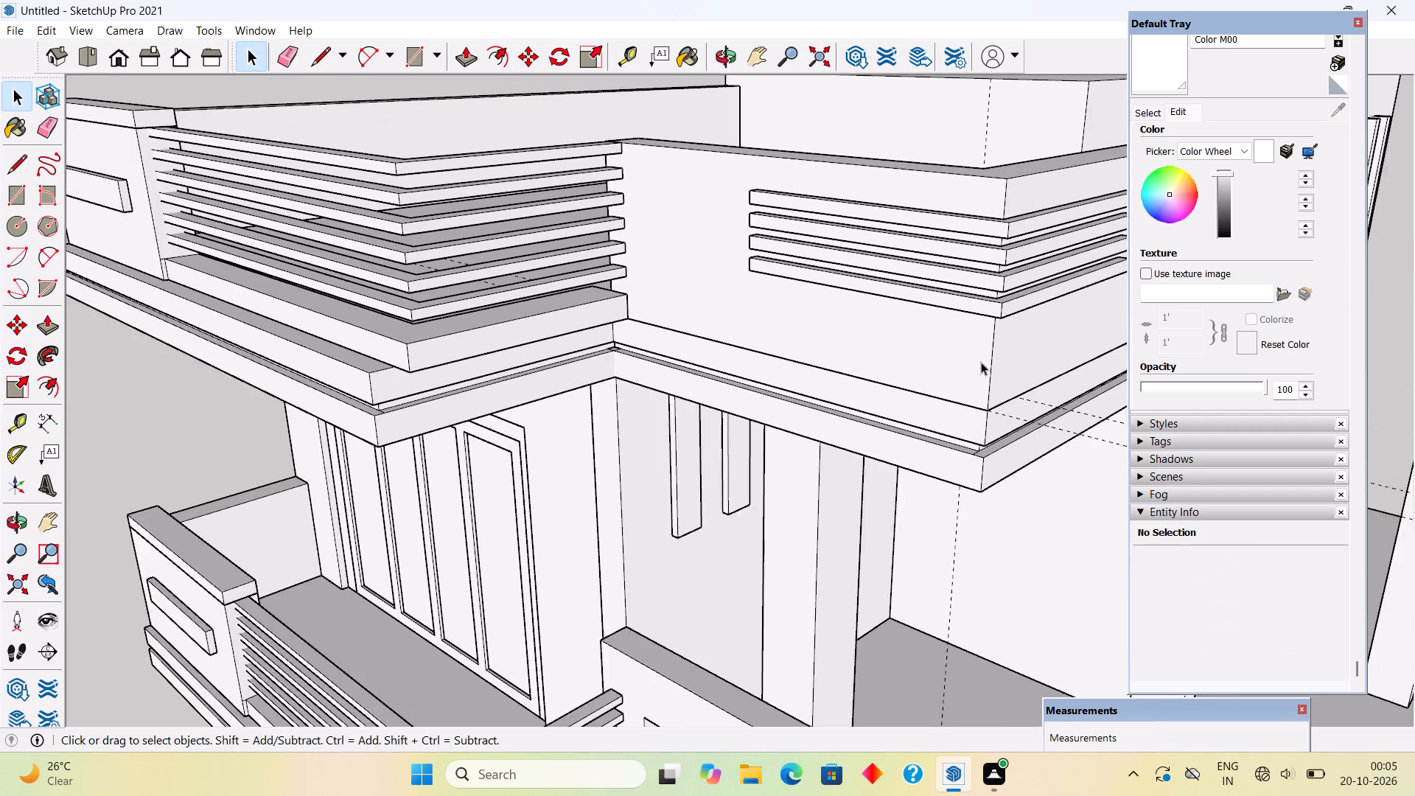
{"action": "scroll", "coordinate": [981, 362], "scroll_direction": "down", "scroll_amount": 7}
{"action": "middle_click_drag", "start_coordinate": [898, 327], "coordinate": [610, 336]}
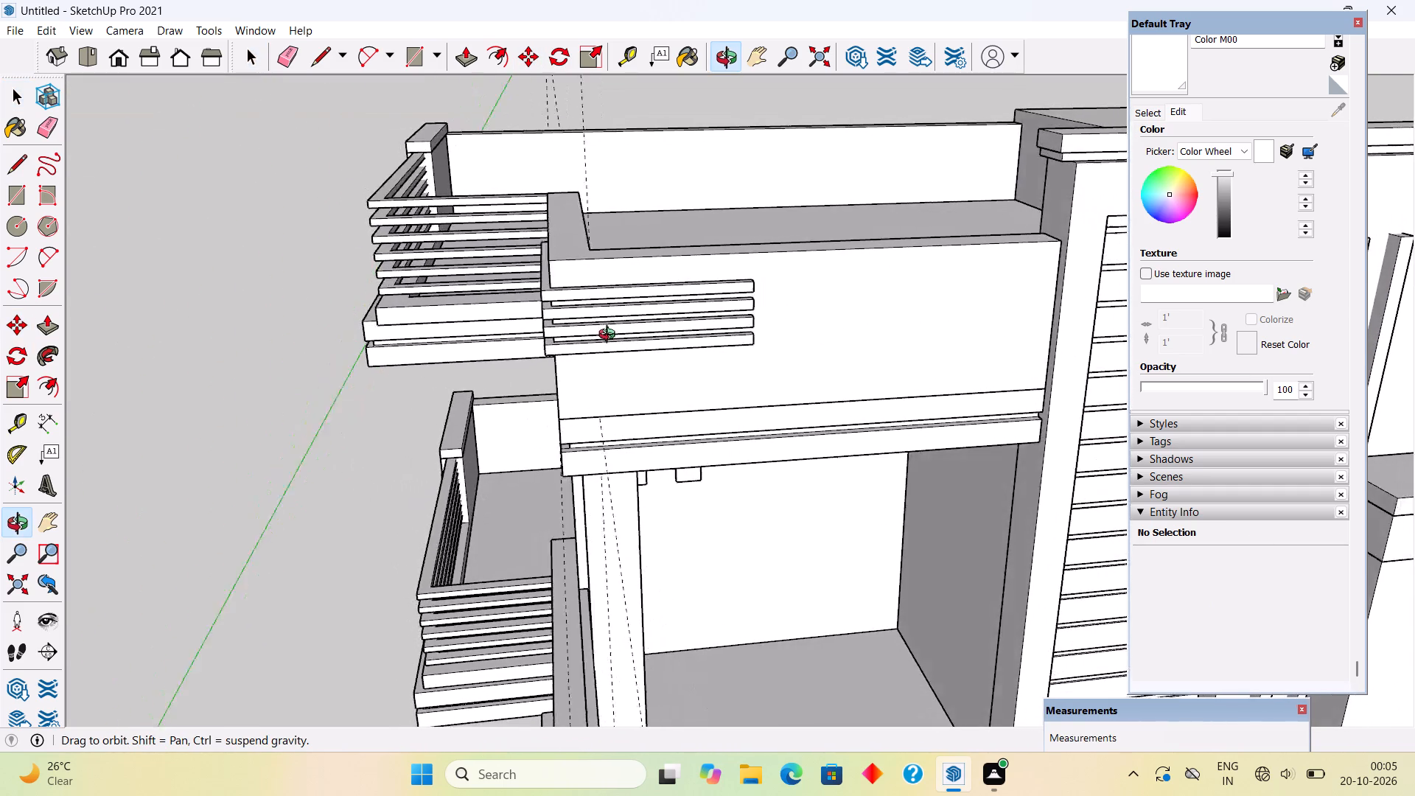
{"action": "middle_click_drag", "start_coordinate": [610, 336], "coordinate": [517, 317]}
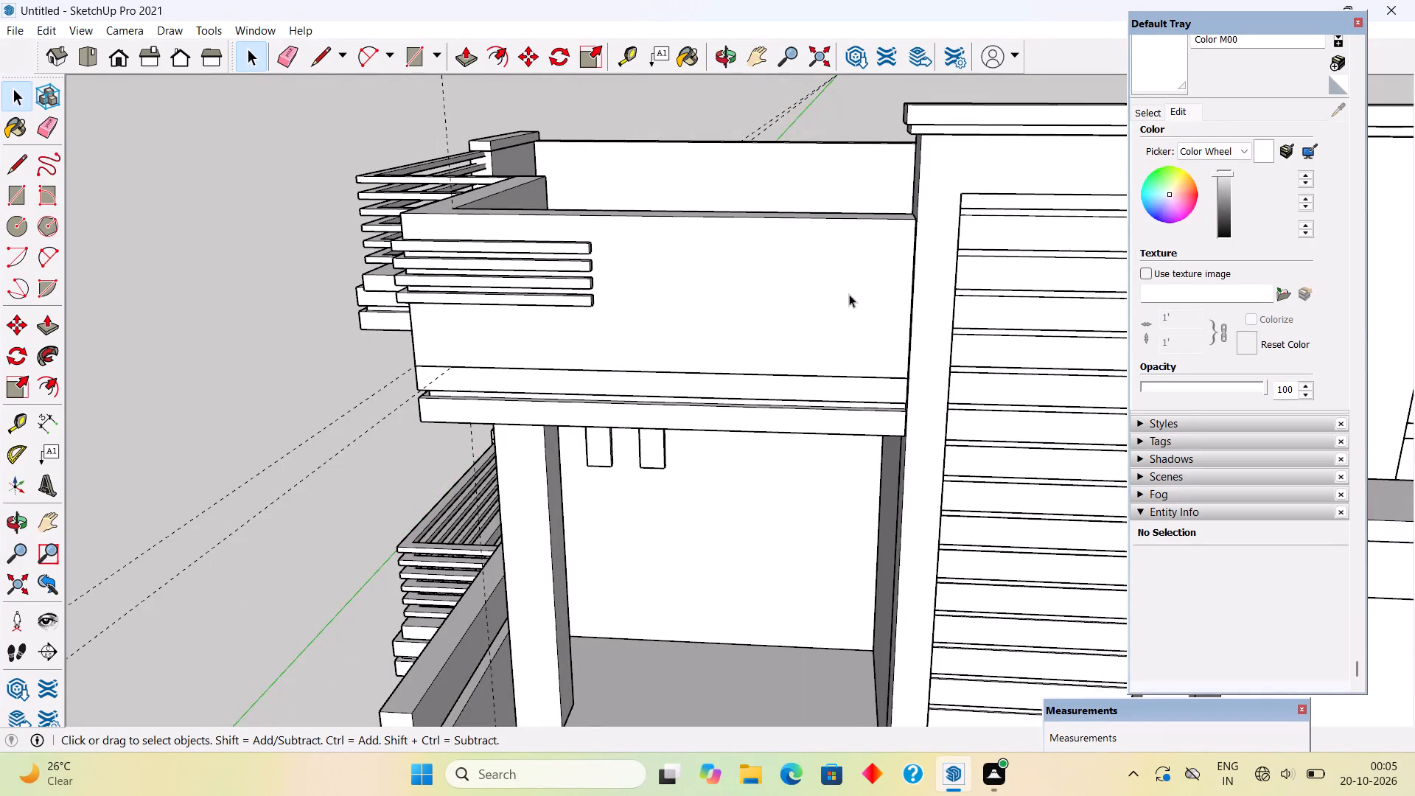
{"action": "scroll", "coordinate": [849, 294], "scroll_direction": "up", "scroll_amount": 5}
{"action": "scroll", "coordinate": [373, 236], "scroll_direction": "up", "scroll_amount": 4}
{"action": "middle_click_drag", "start_coordinate": [415, 192], "coordinate": [419, 246]}
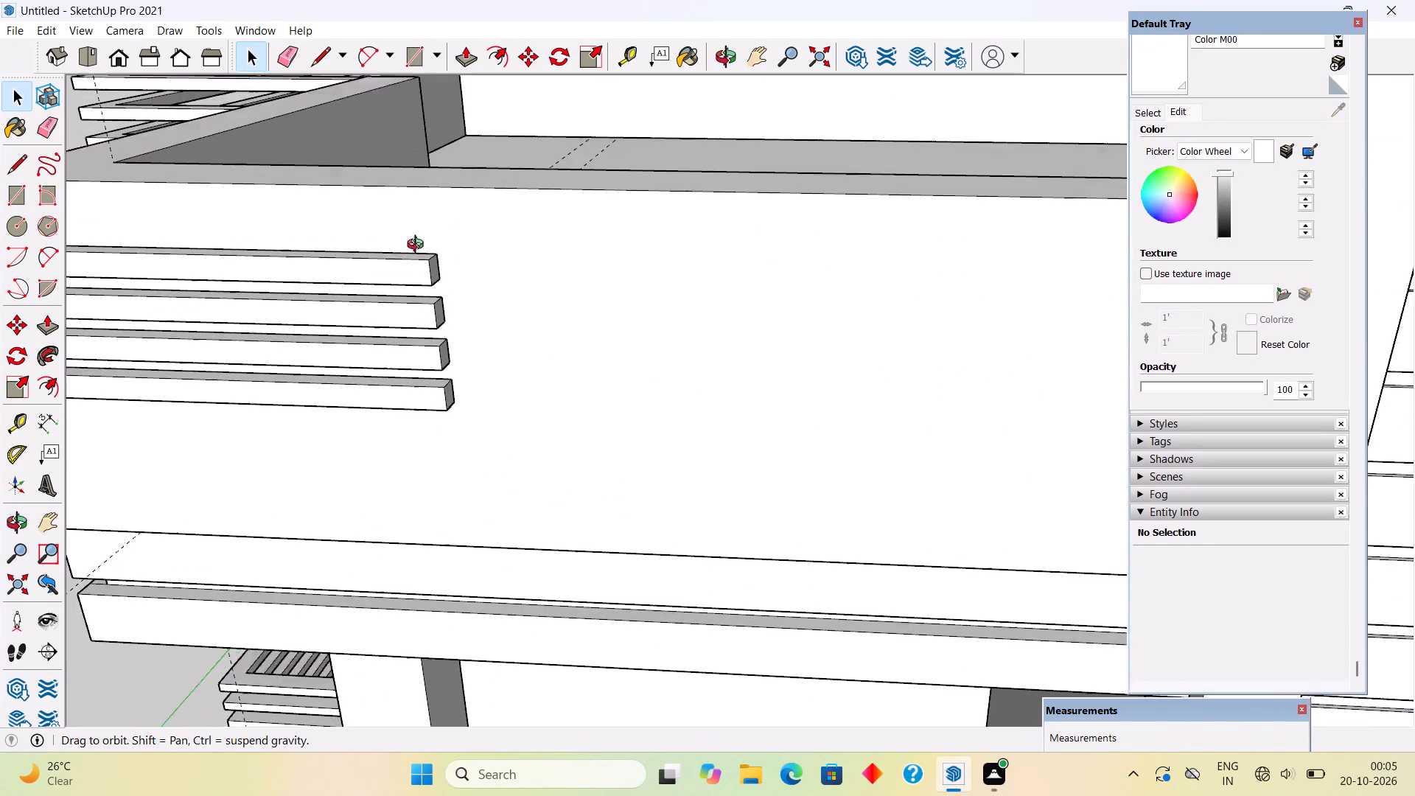
{"action": "middle_click_drag", "start_coordinate": [419, 246], "coordinate": [420, 251]}
{"action": "key", "text": "t"}
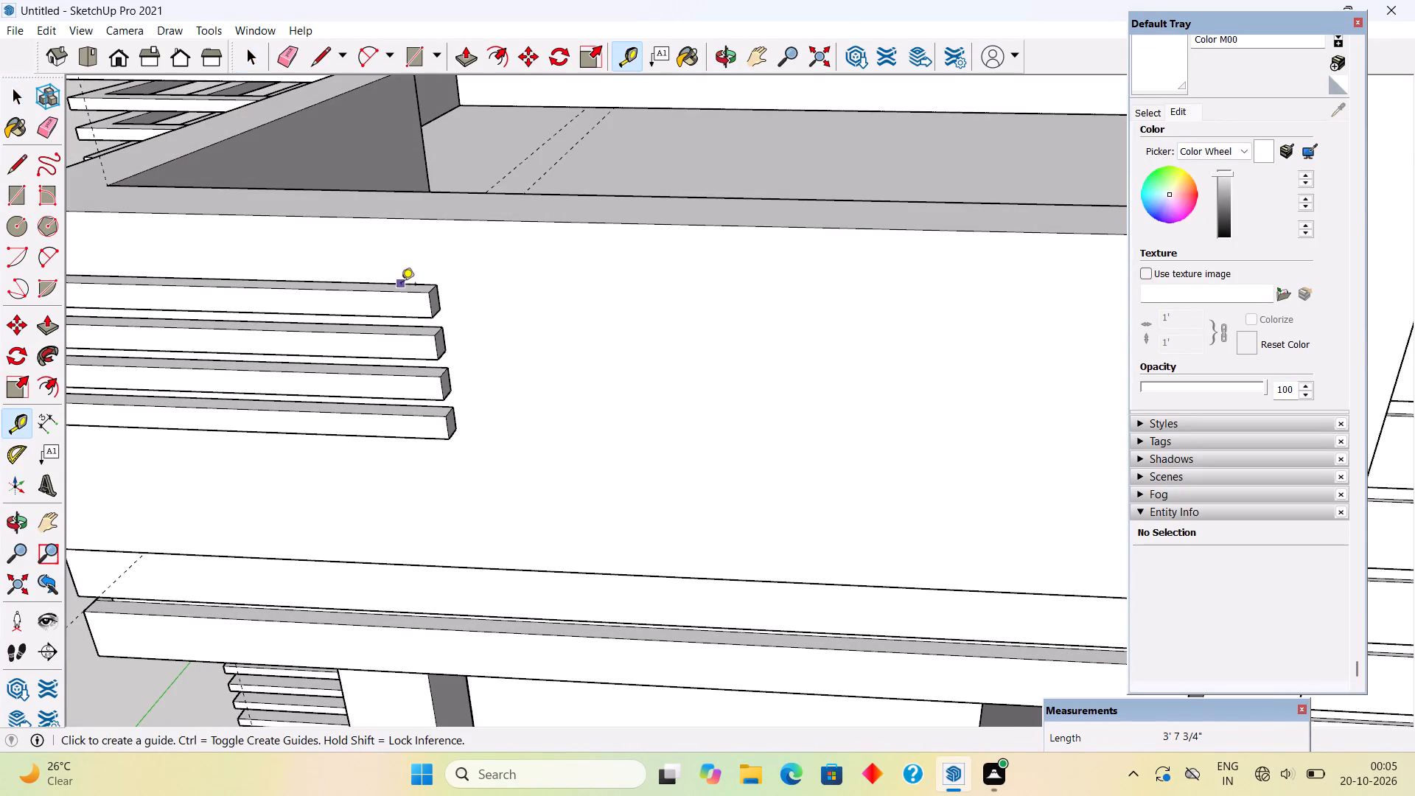
{"action": "double_click", "coordinate": [401, 285]}
{"action": "middle_click_drag", "start_coordinate": [380, 324], "coordinate": [441, 190]}
{"action": "scroll", "coordinate": [447, 176], "scroll_direction": "up", "scroll_amount": 5}
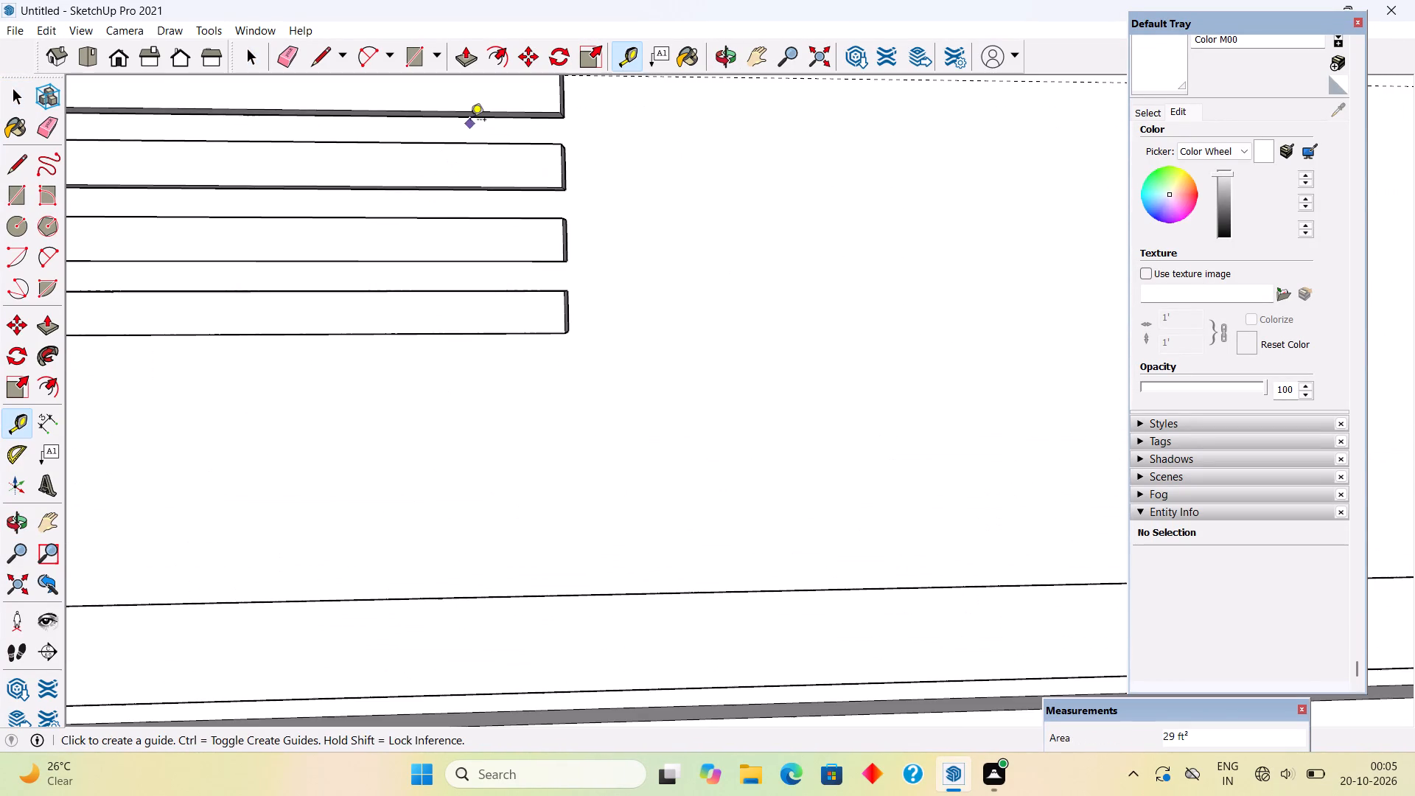
{"action": "double_click", "coordinate": [471, 120]}
Place a vertical guide on the parapet's front face about 2' 7 5/8" from its edge beside the louvred tower.
{"action": "middle_click_drag", "start_coordinate": [599, 195], "coordinate": [356, 297]}
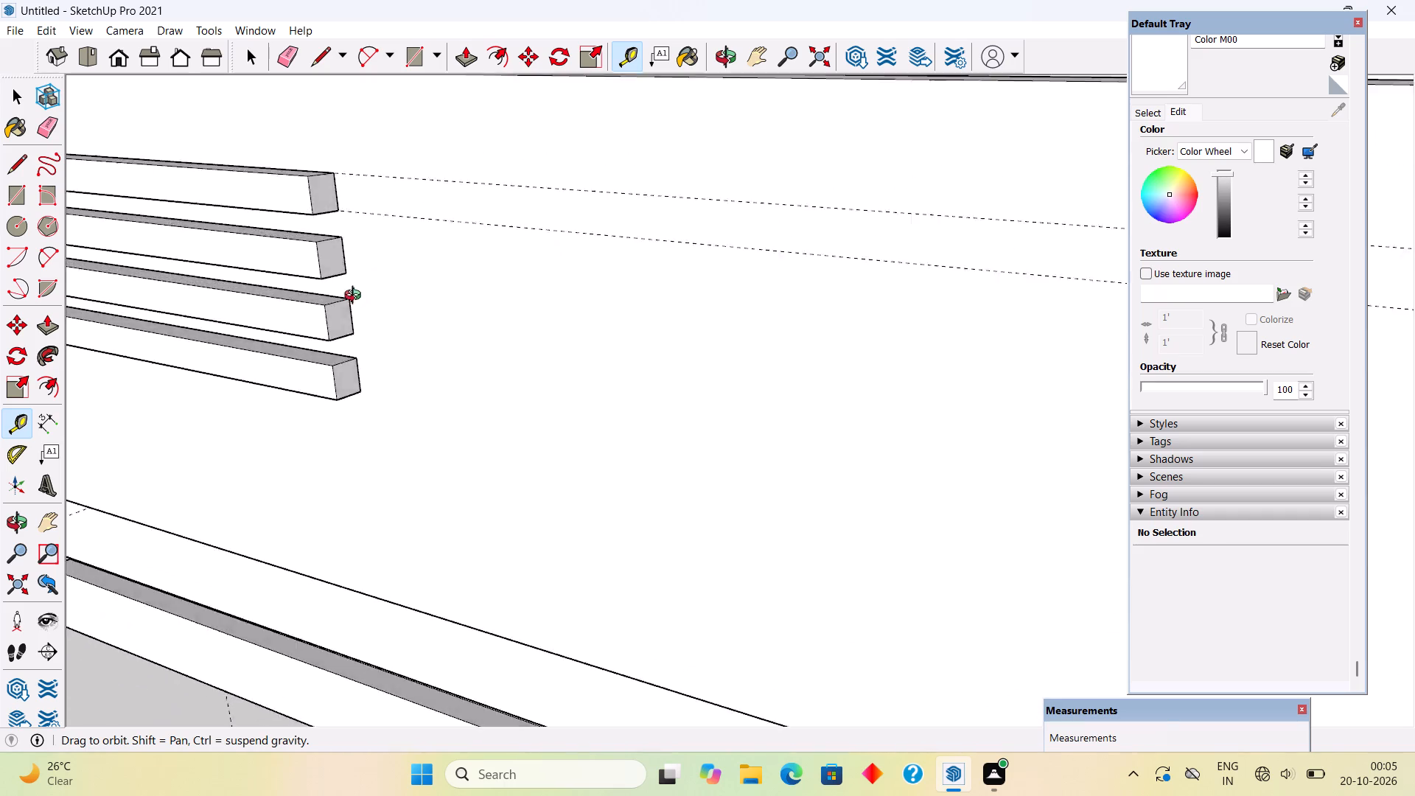
{"action": "middle_click_drag", "start_coordinate": [356, 297], "coordinate": [382, 294]}
{"action": "scroll", "coordinate": [382, 294], "scroll_direction": "down", "scroll_amount": 15}
{"action": "middle_click_drag", "start_coordinate": [573, 400], "coordinate": [928, 389]}
{"action": "scroll", "coordinate": [1133, 248], "scroll_direction": "up", "scroll_amount": 8}
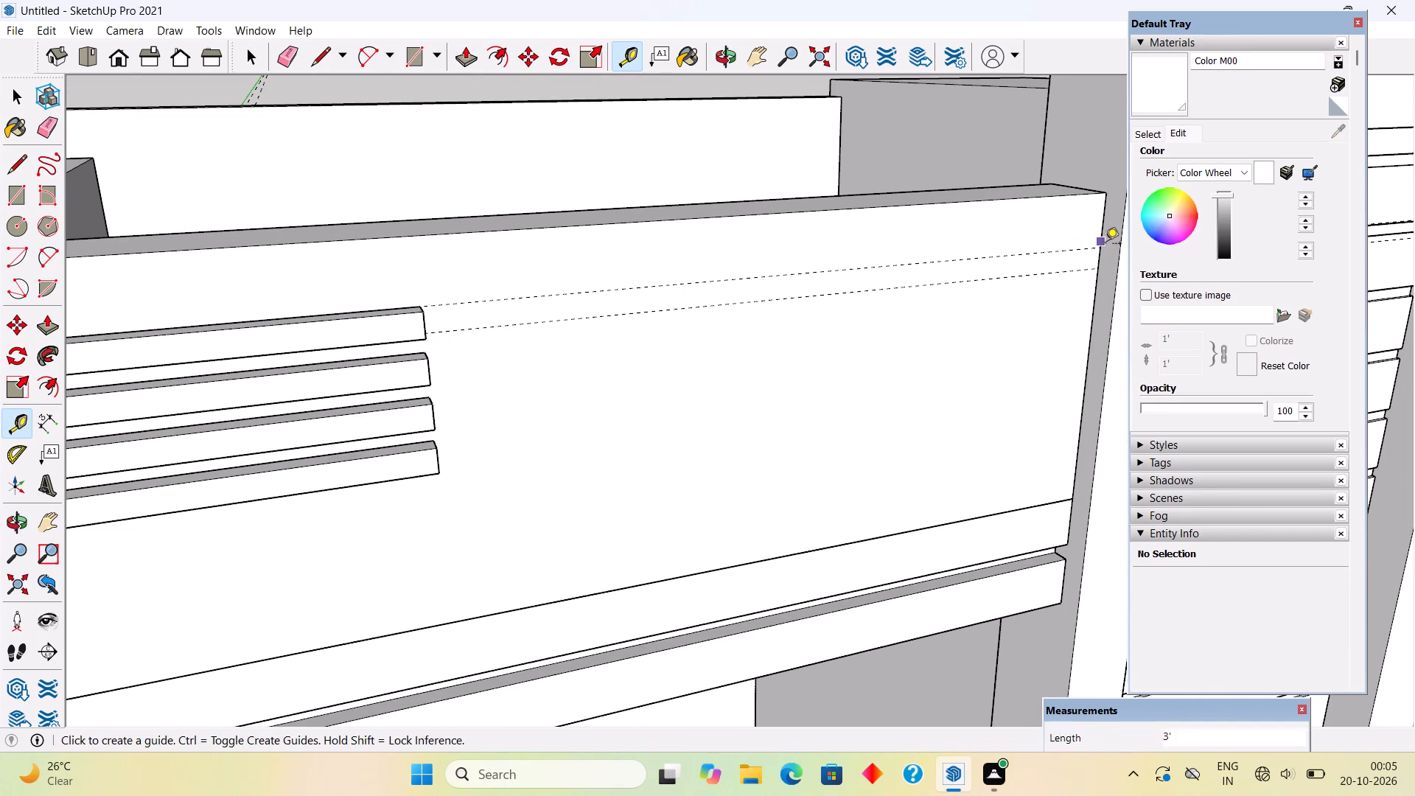
{"action": "left_click", "coordinate": [1105, 259]}
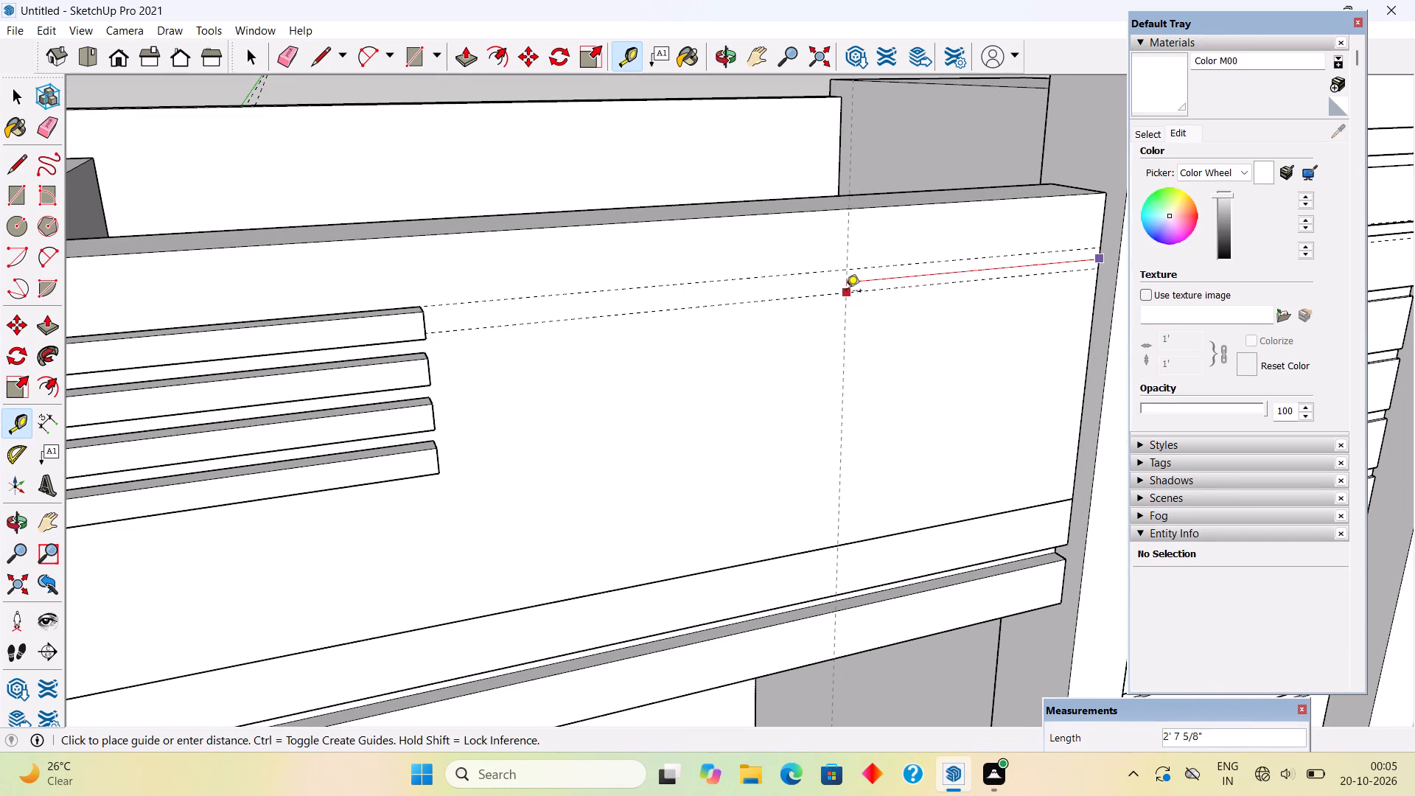
{"action": "left_click", "coordinate": [846, 292]}
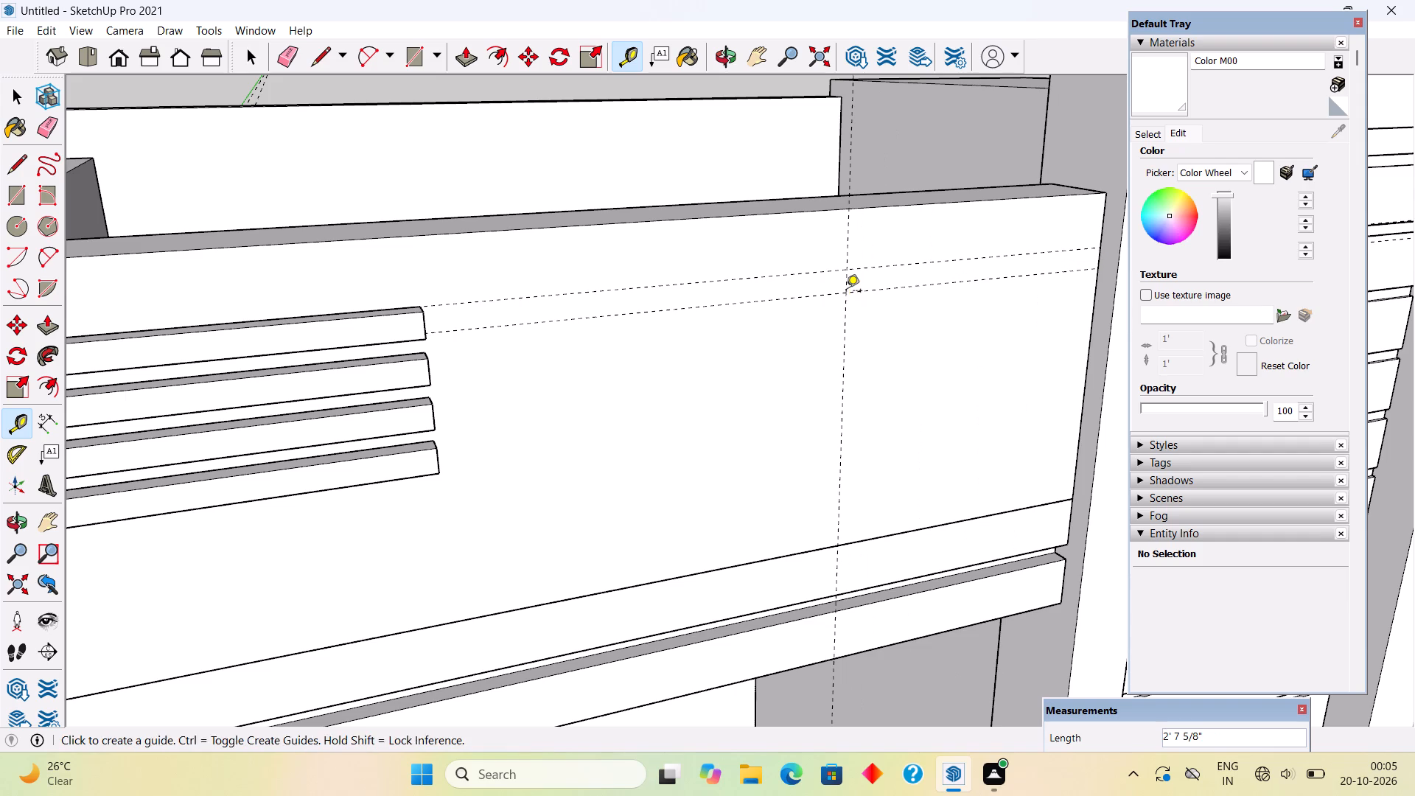
Draw a rectangle about 2' 7 5/8" by 2 5/16" between the guides, ending at the parapet's edge beside the tower.
{"action": "key", "text": "space"}
{"action": "type", "text": "r"}
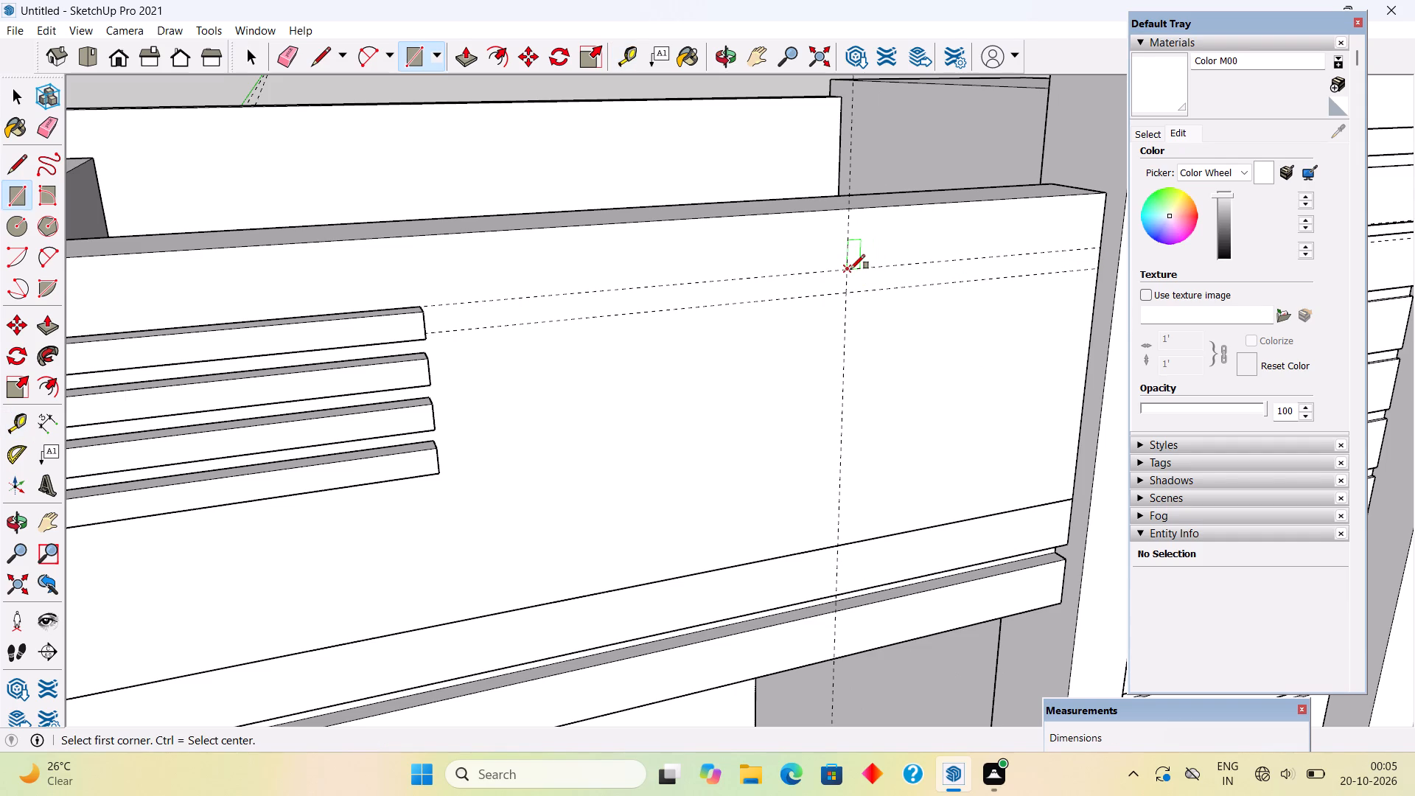
{"action": "left_click", "coordinate": [850, 270]}
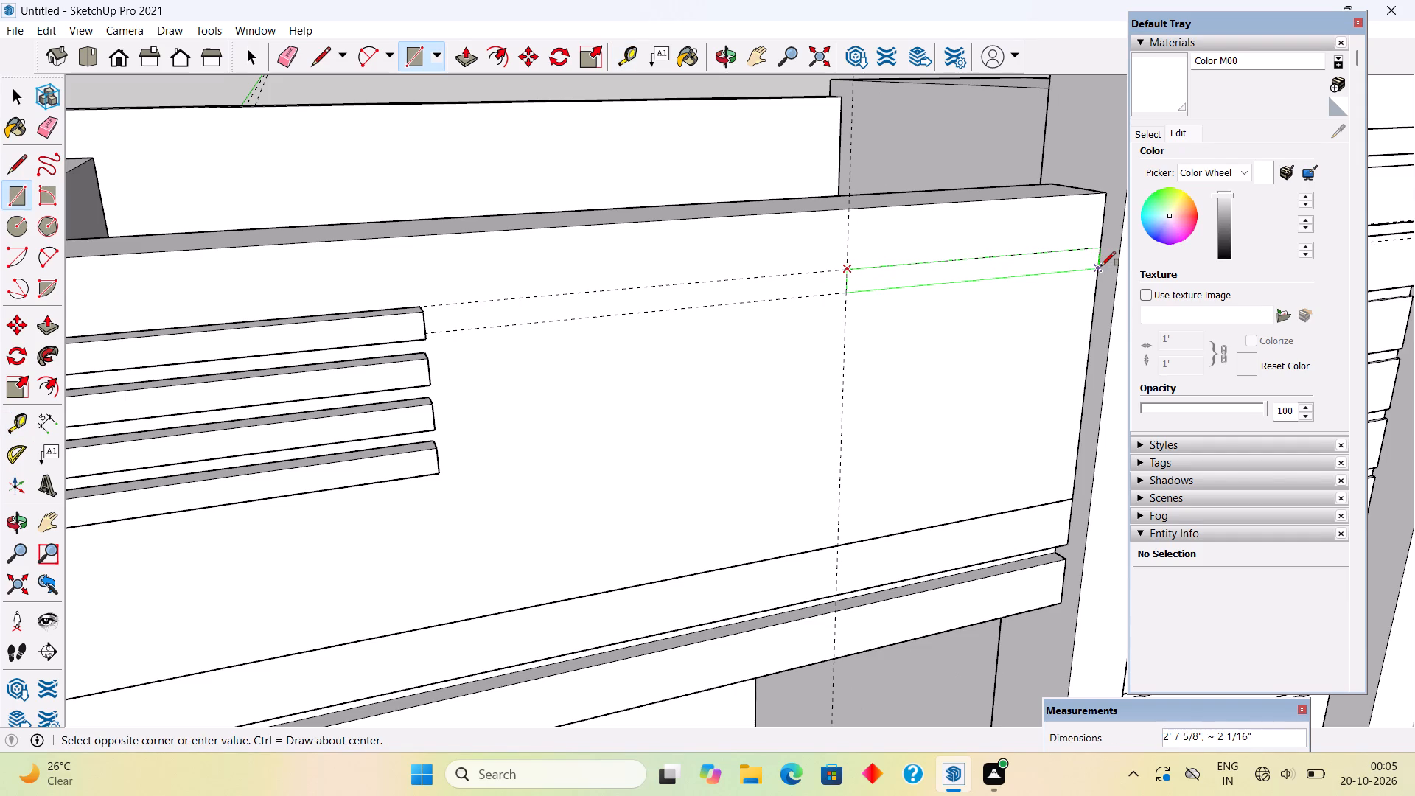
{"action": "left_click", "coordinate": [1099, 270]}
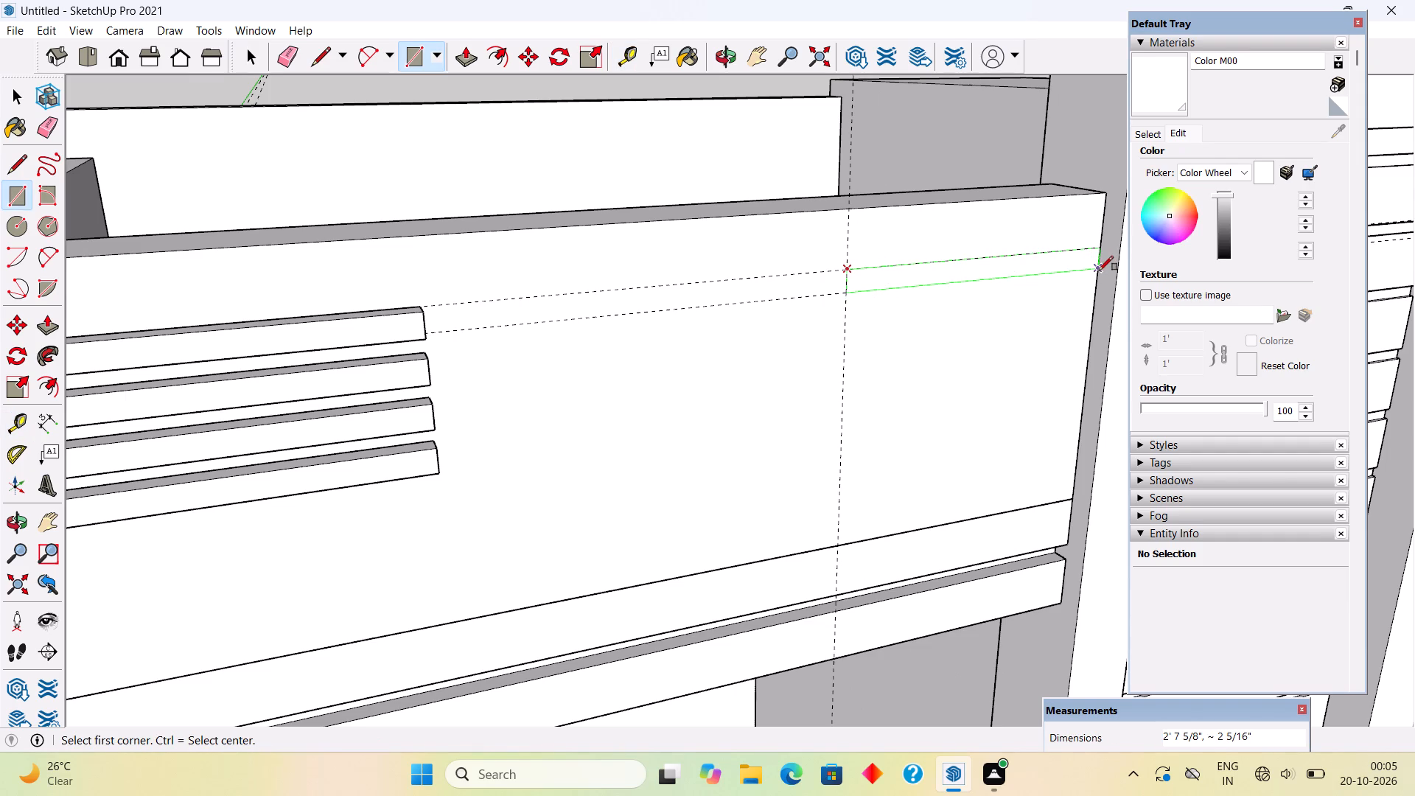
Extrude the new strip rectangle 2" outward from the parapet's front face.
{"action": "key", "text": "p"}
{"action": "left_click", "coordinate": [1060, 257]}
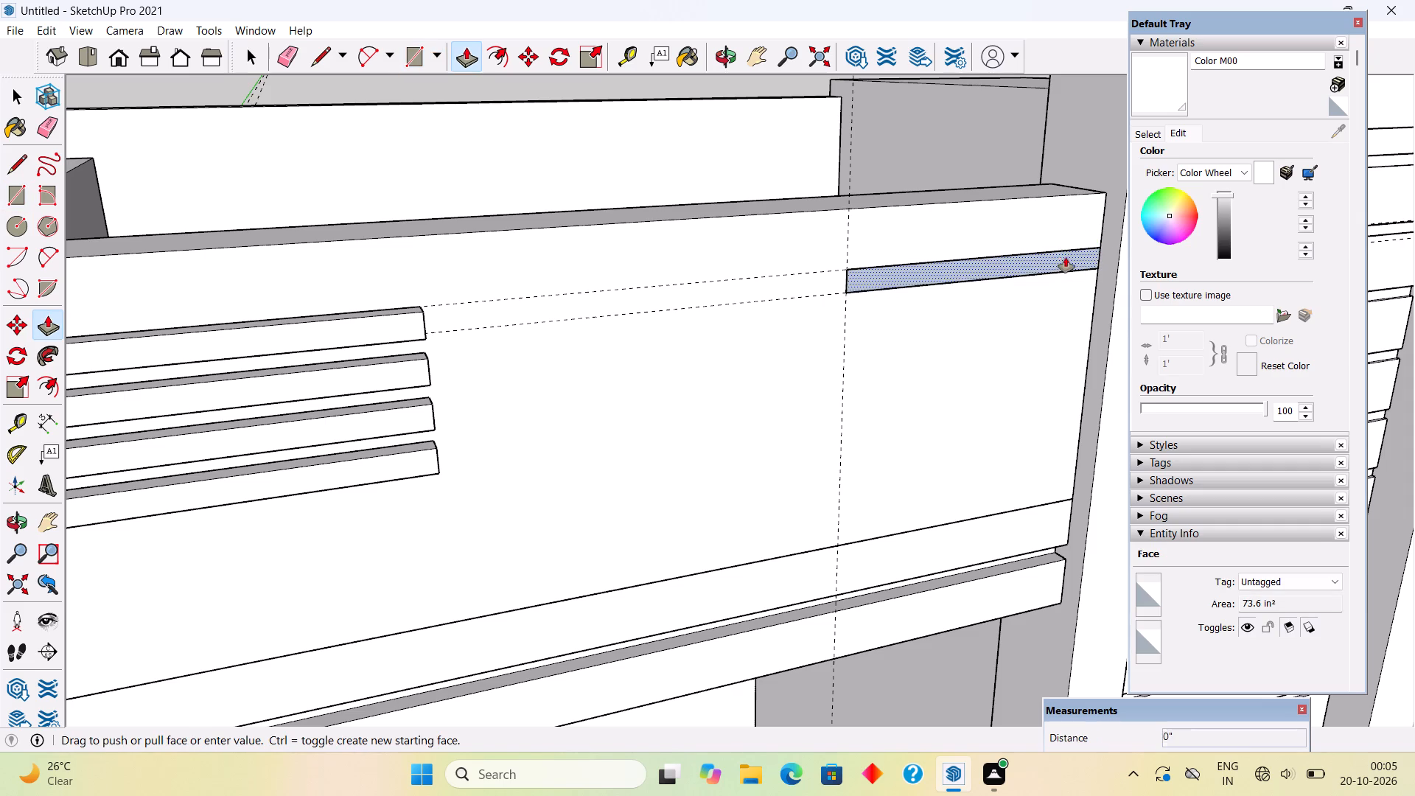
{"action": "type", "text": "2\""}
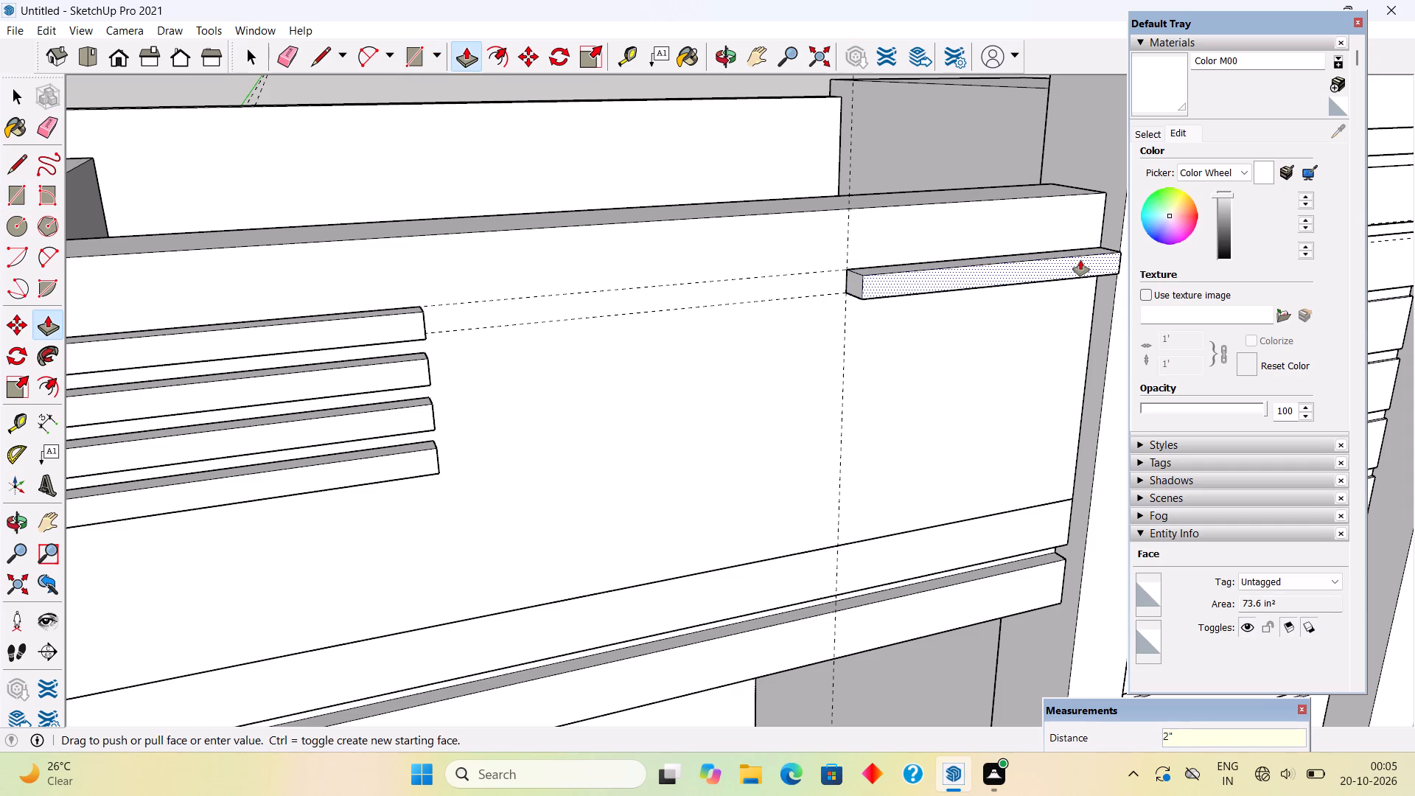
{"action": "key", "text": "Return"}
Group all geometry of the new horizontal strip beside the louvred tower.
{"action": "key", "text": "space"}
{"action": "triple_click", "coordinate": [993, 265]}
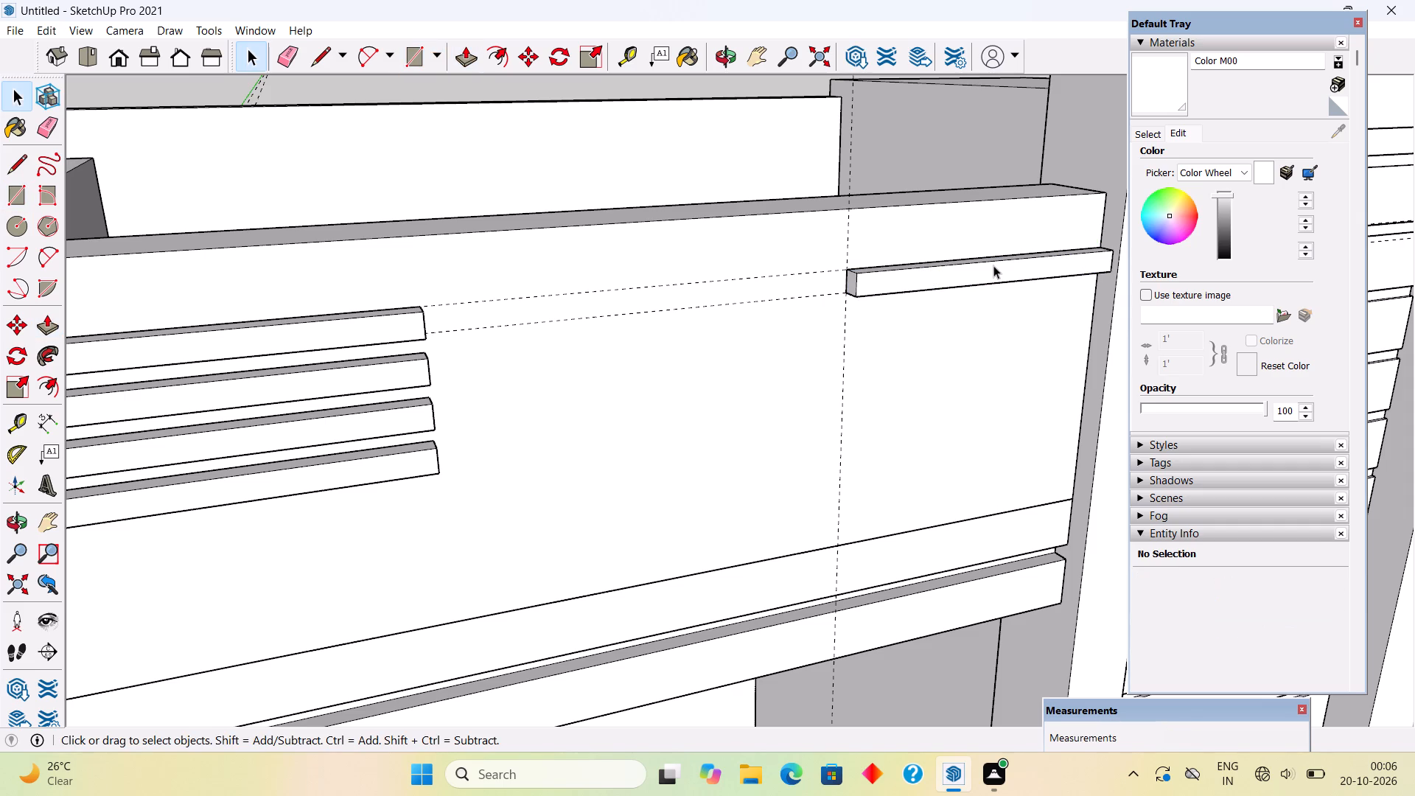
{"action": "right_click", "coordinate": [993, 265]}
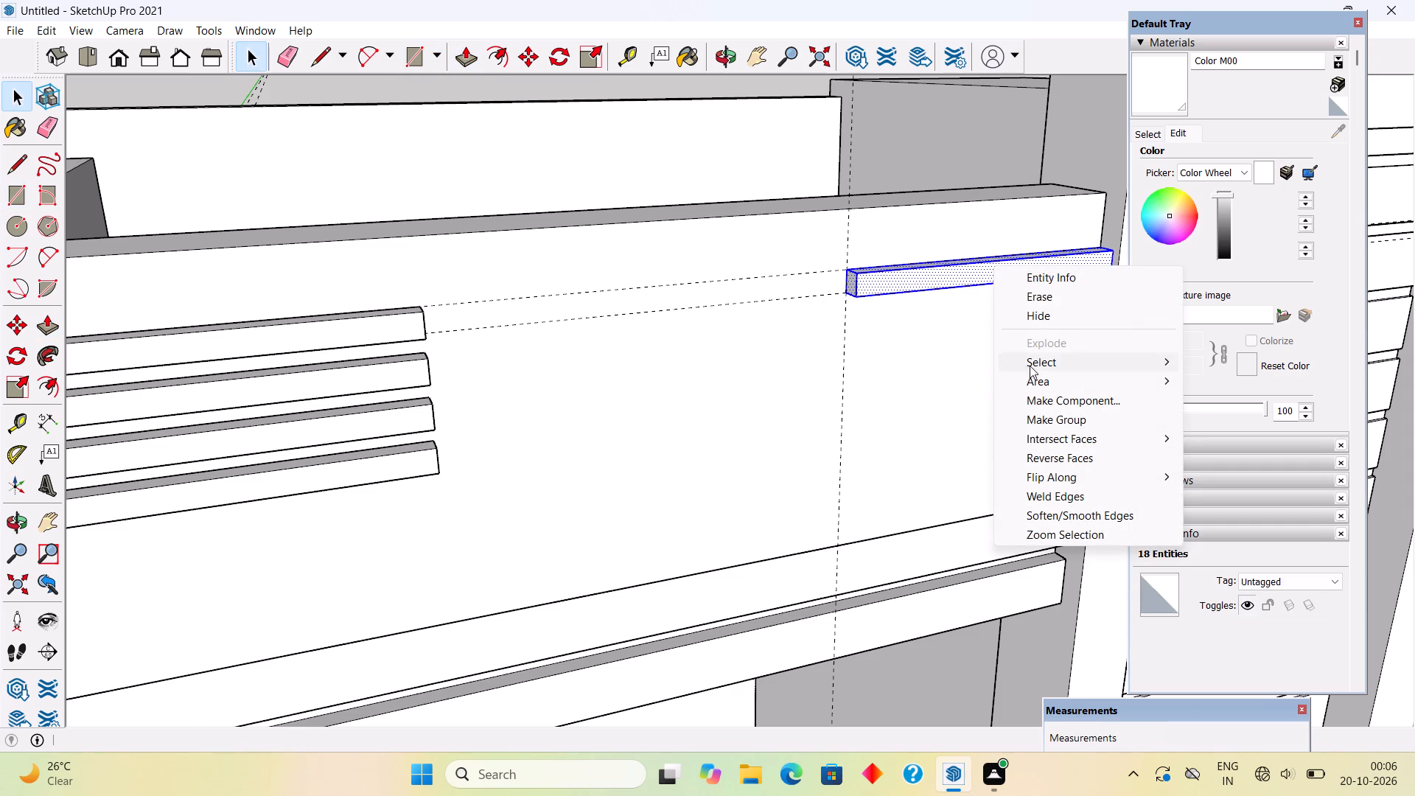
{"action": "left_click", "coordinate": [1041, 418]}
Array the grouped strip downward along the vertical guide as three copies spaced 4" apart.
{"action": "scroll", "coordinate": [876, 339], "scroll_direction": "up", "scroll_amount": 5}
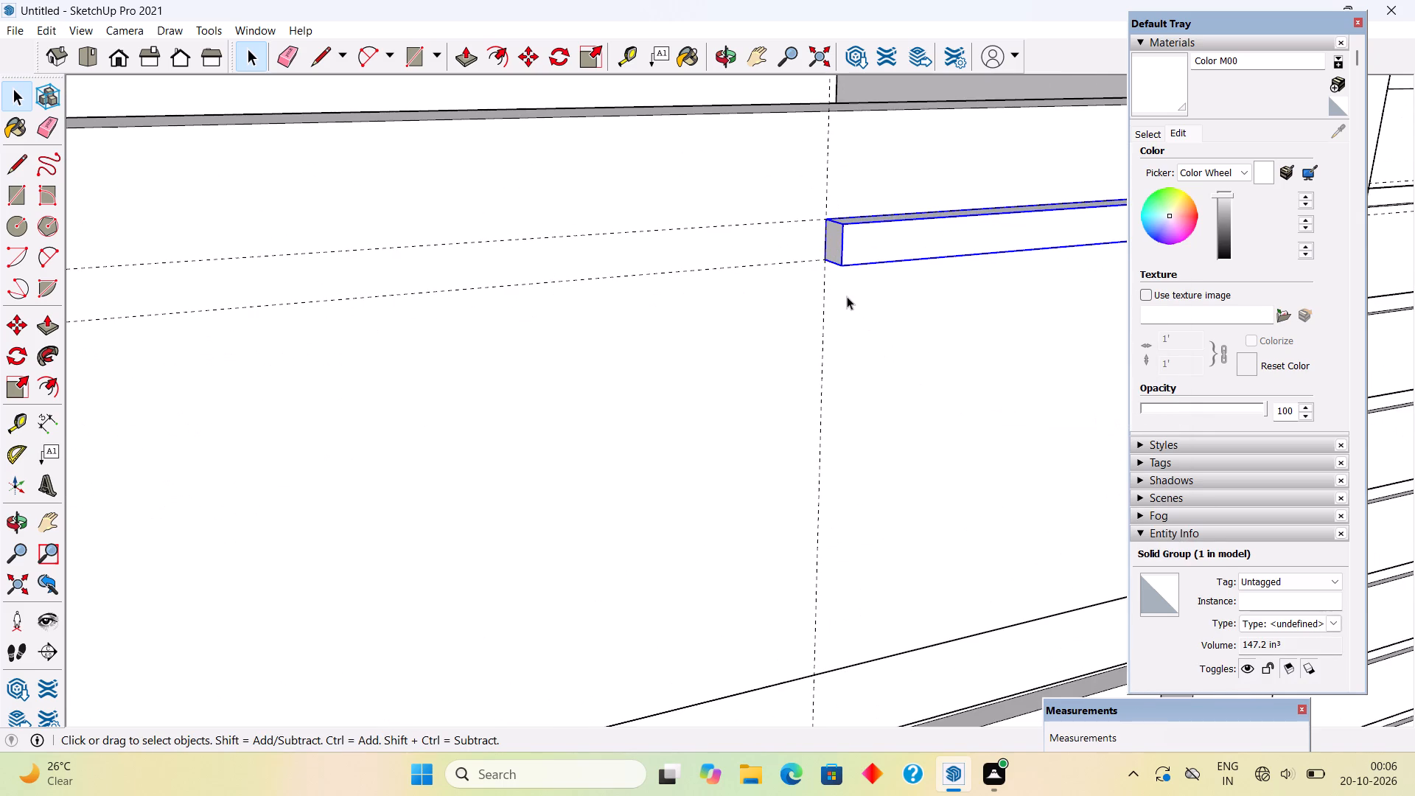
{"action": "key", "text": "m"}
{"action": "left_click", "coordinate": [828, 265]}
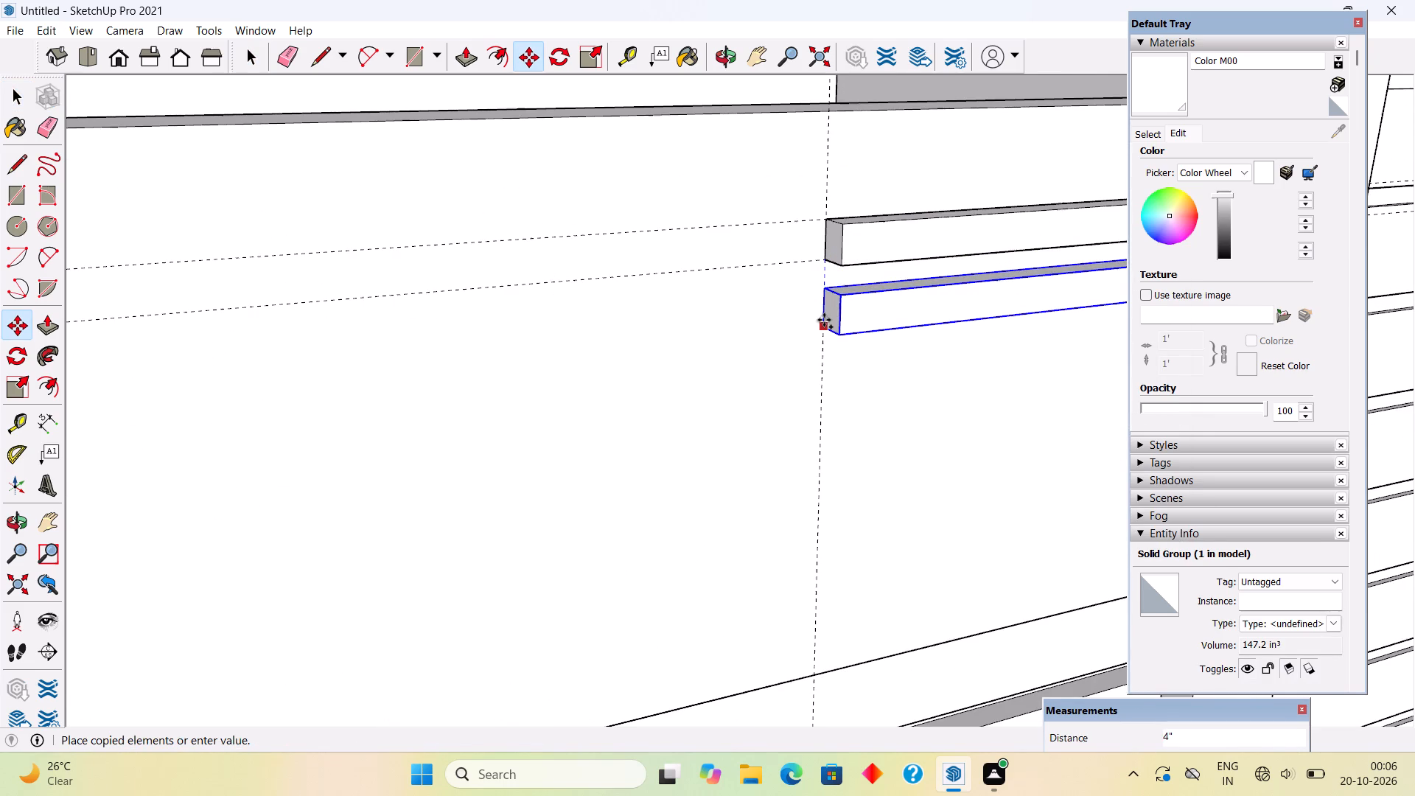
{"action": "type", "text": "4\""}
{"action": "key", "text": "Return"}
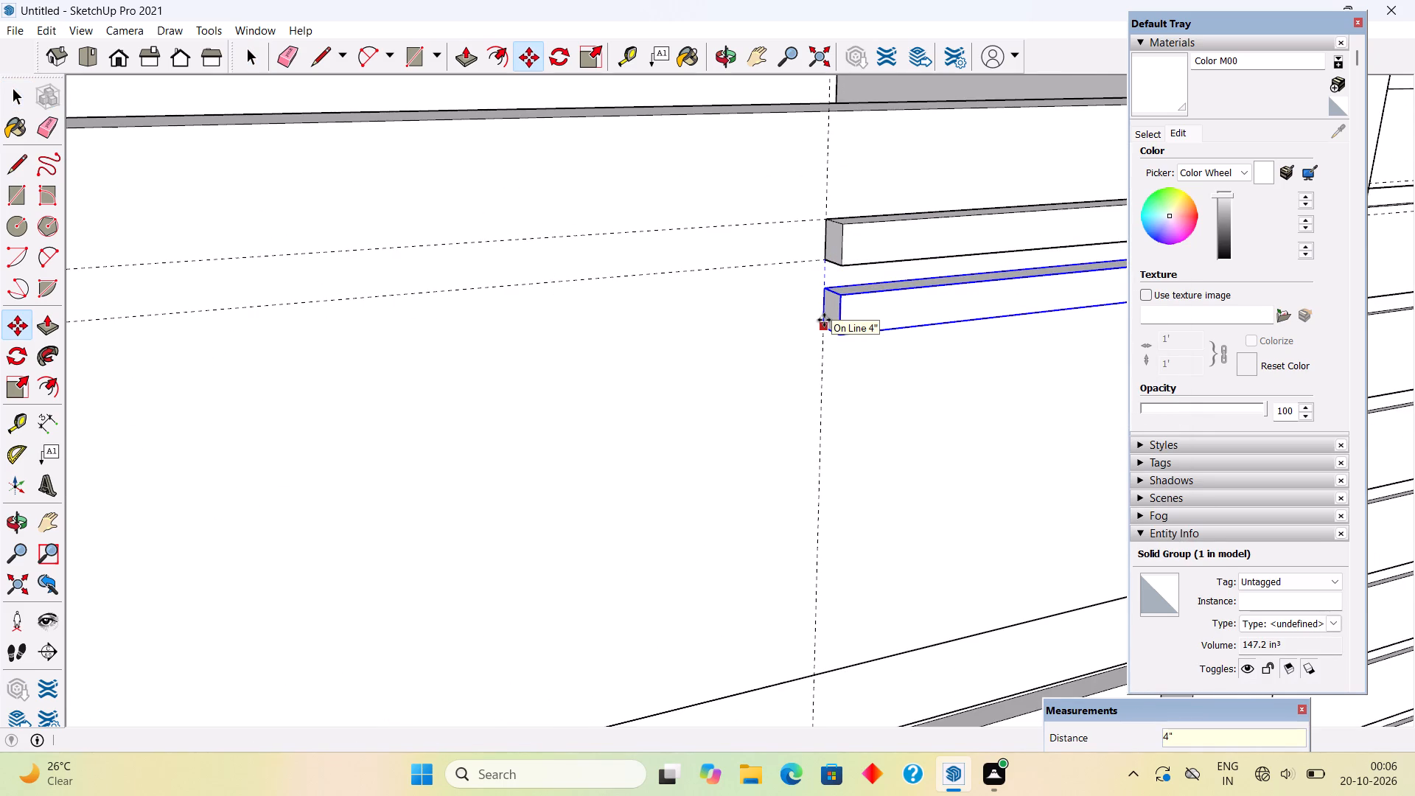
{"action": "key", "text": "x"}
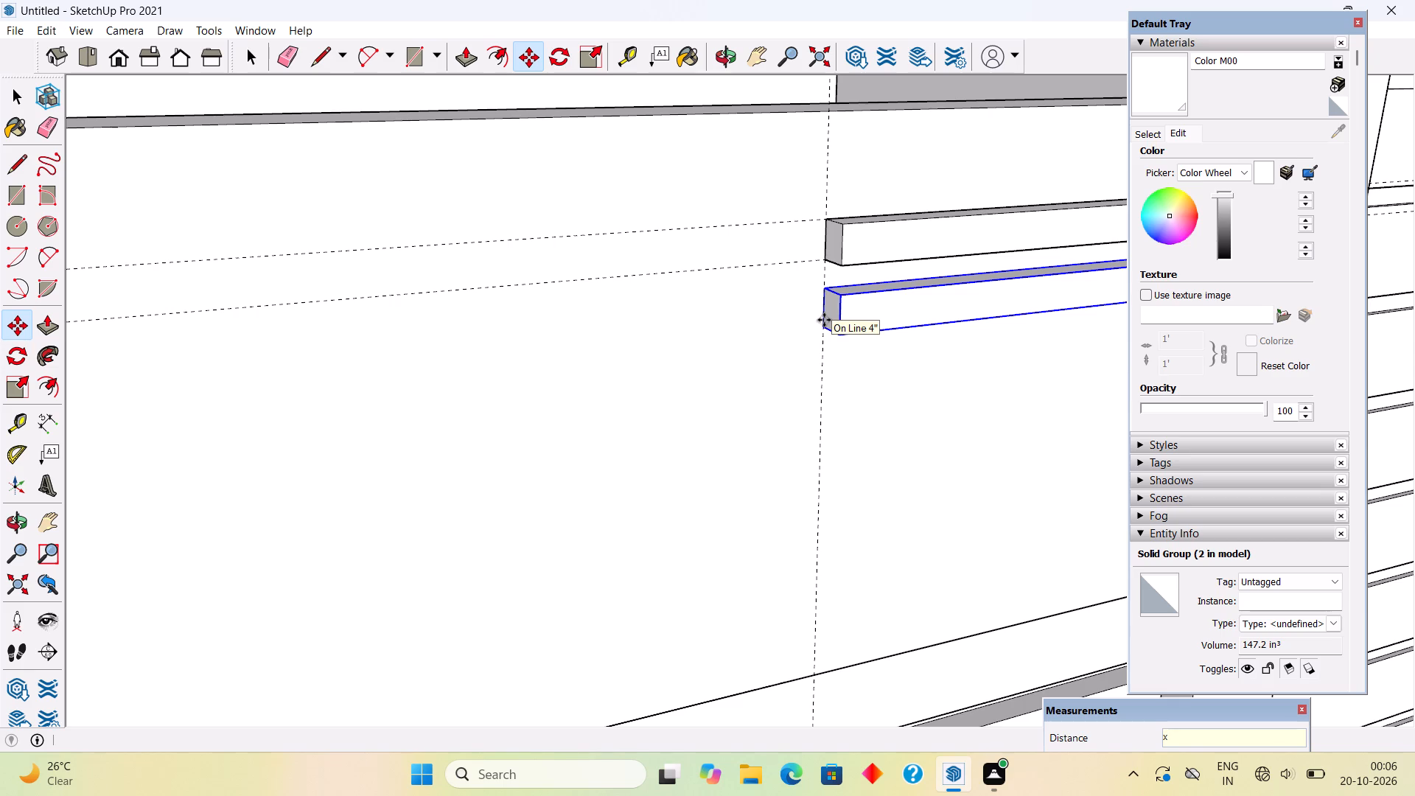
{"action": "key", "text": "3"}
{"action": "key", "text": "Return"}
{"action": "key", "text": "space"}
Examine the new parapet strips in the context of the whole front elevation from several angles.
{"action": "scroll", "coordinate": [824, 320], "scroll_direction": "down", "scroll_amount": 14}
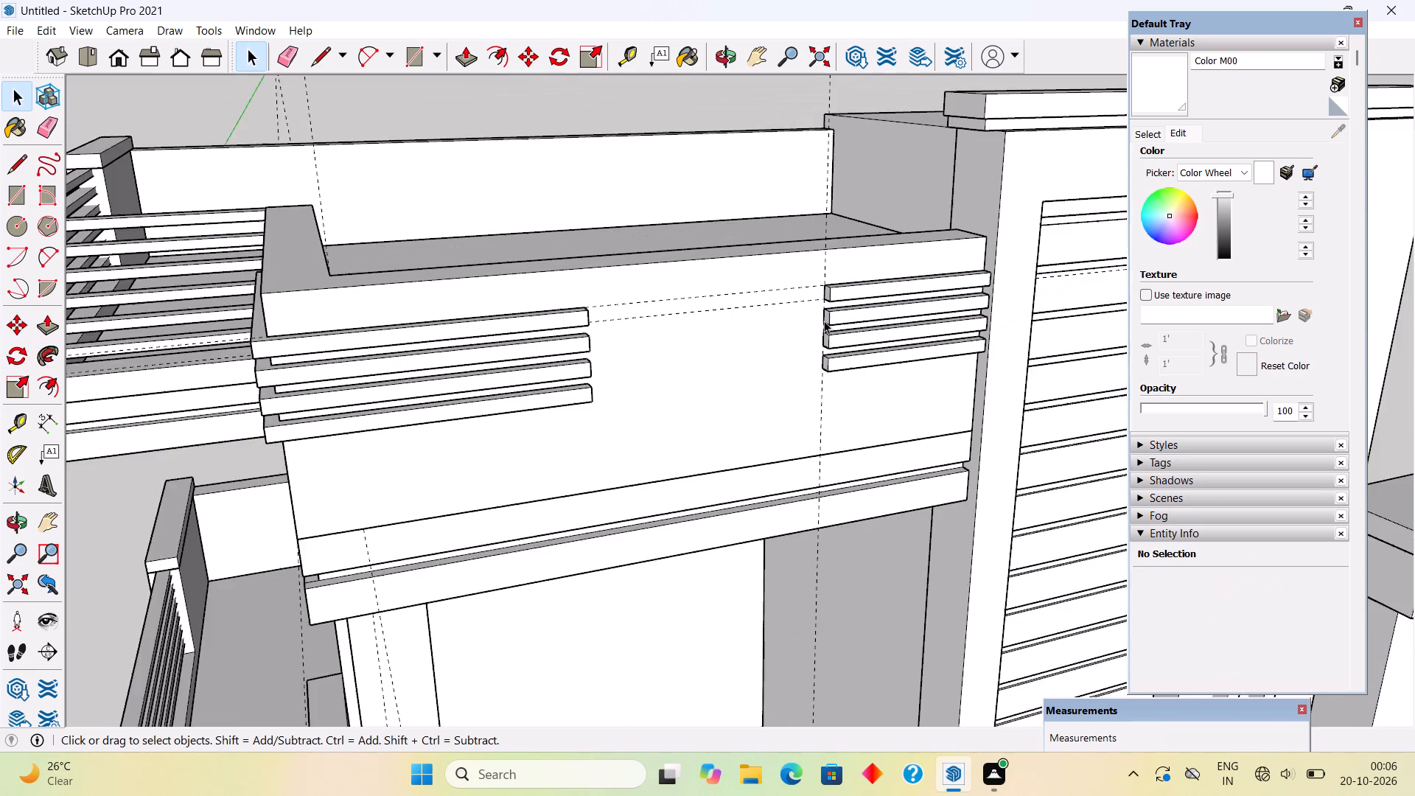
{"action": "scroll", "coordinate": [824, 321], "scroll_direction": "down", "scroll_amount": 4}
{"action": "middle_click_drag", "start_coordinate": [798, 252], "coordinate": [699, 144]}
{"action": "scroll", "coordinate": [695, 143], "scroll_direction": "up", "scroll_amount": 1}
{"action": "scroll", "coordinate": [820, 246], "scroll_direction": "up", "scroll_amount": 1}
{"action": "middle_click_drag", "start_coordinate": [982, 228], "coordinate": [946, 245]}
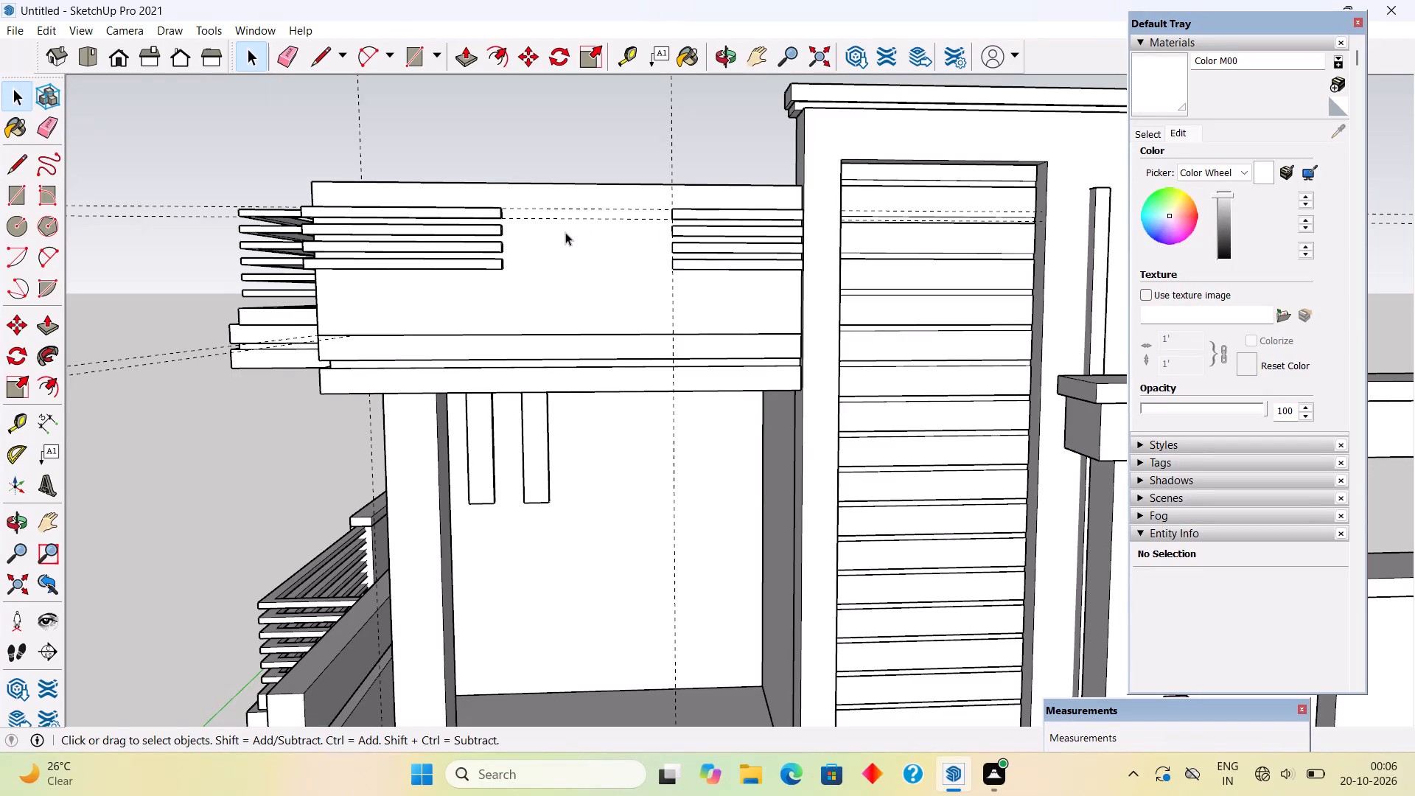
{"action": "scroll", "coordinate": [565, 232], "scroll_direction": "down", "scroll_amount": 9}
{"action": "middle_click_drag", "start_coordinate": [688, 467], "coordinate": [665, 290]}
{"action": "scroll", "coordinate": [665, 290], "scroll_direction": "down", "scroll_amount": 2}
{"action": "middle_click_drag", "start_coordinate": [685, 386], "coordinate": [804, 539]}
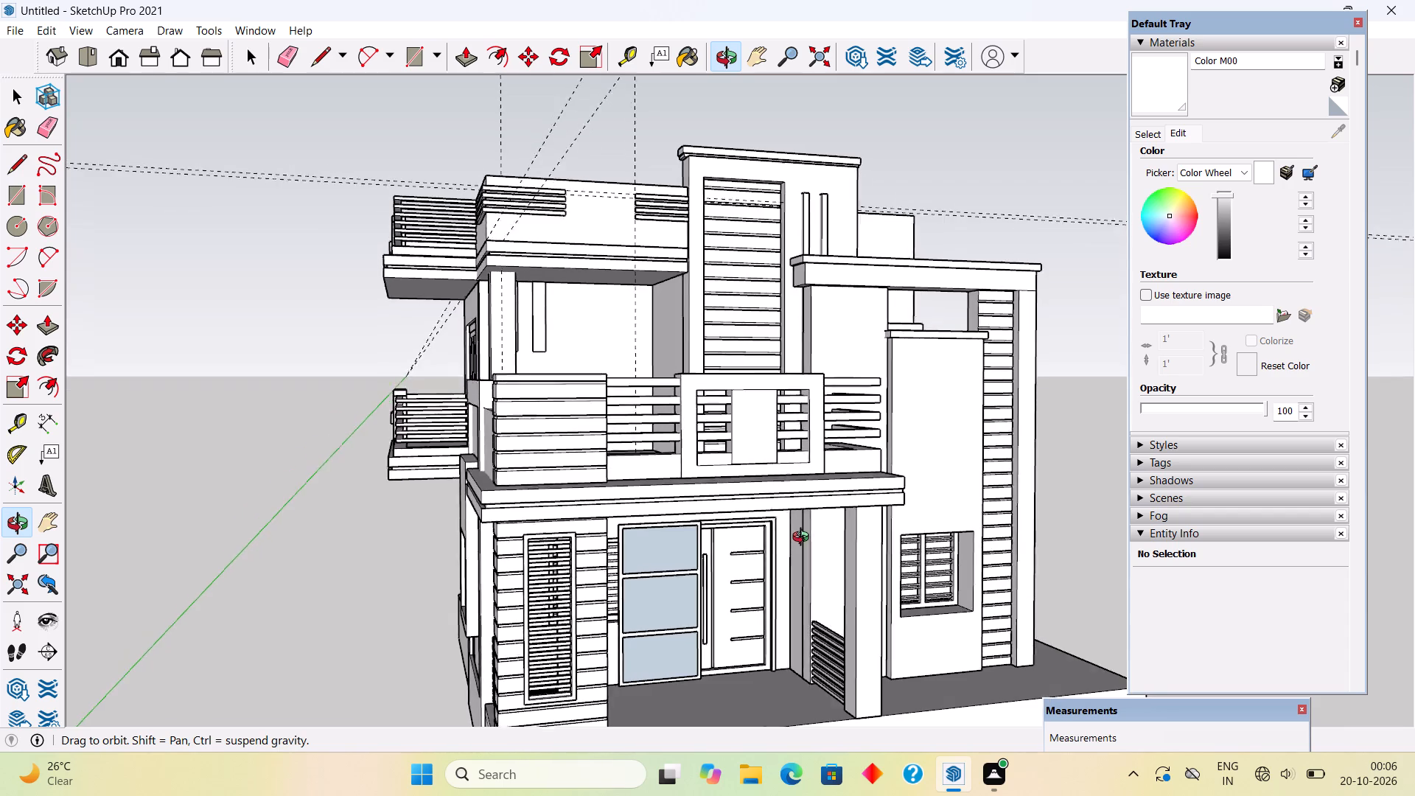
{"action": "middle_click_drag", "start_coordinate": [804, 539], "coordinate": [781, 612]}
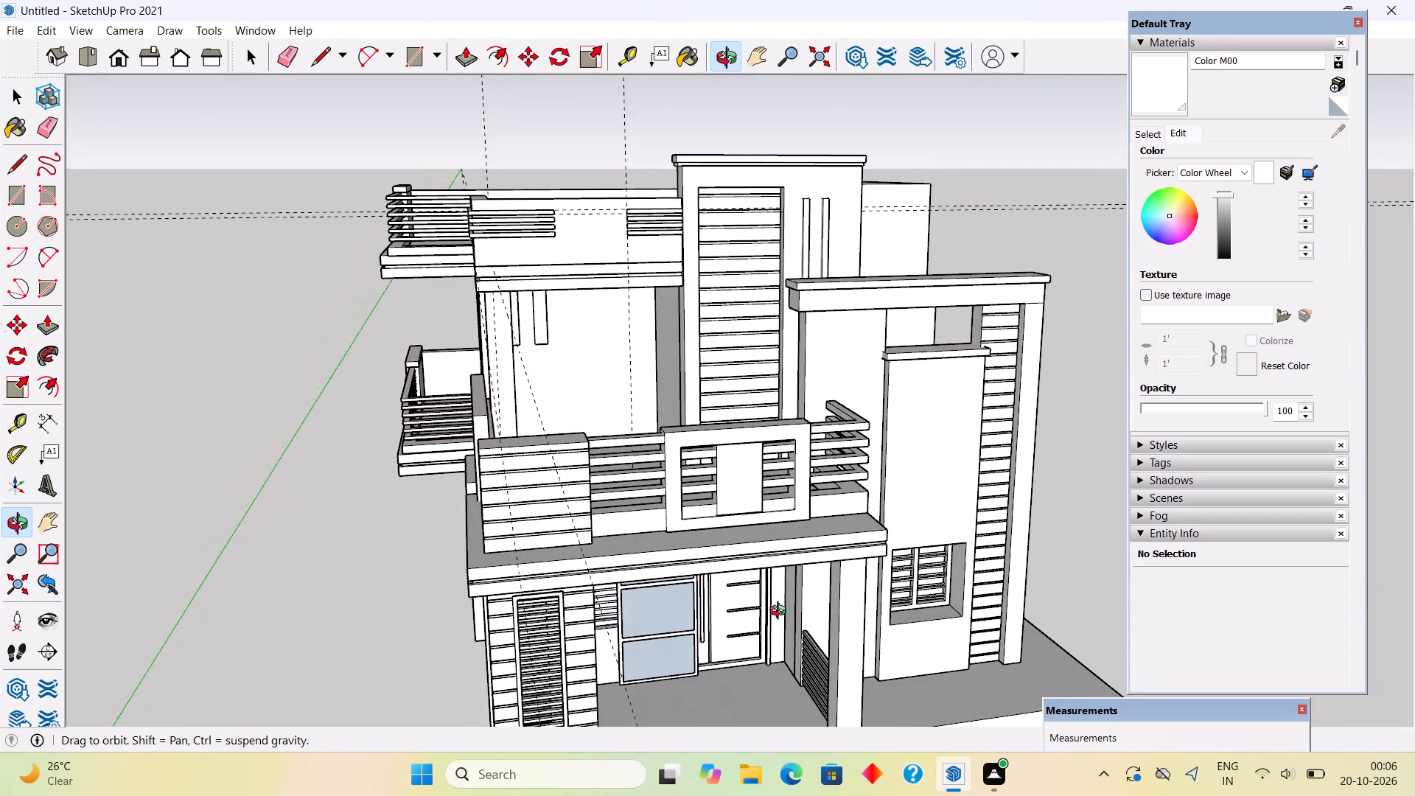
{"action": "middle_click_drag", "start_coordinate": [781, 612], "coordinate": [707, 540]}
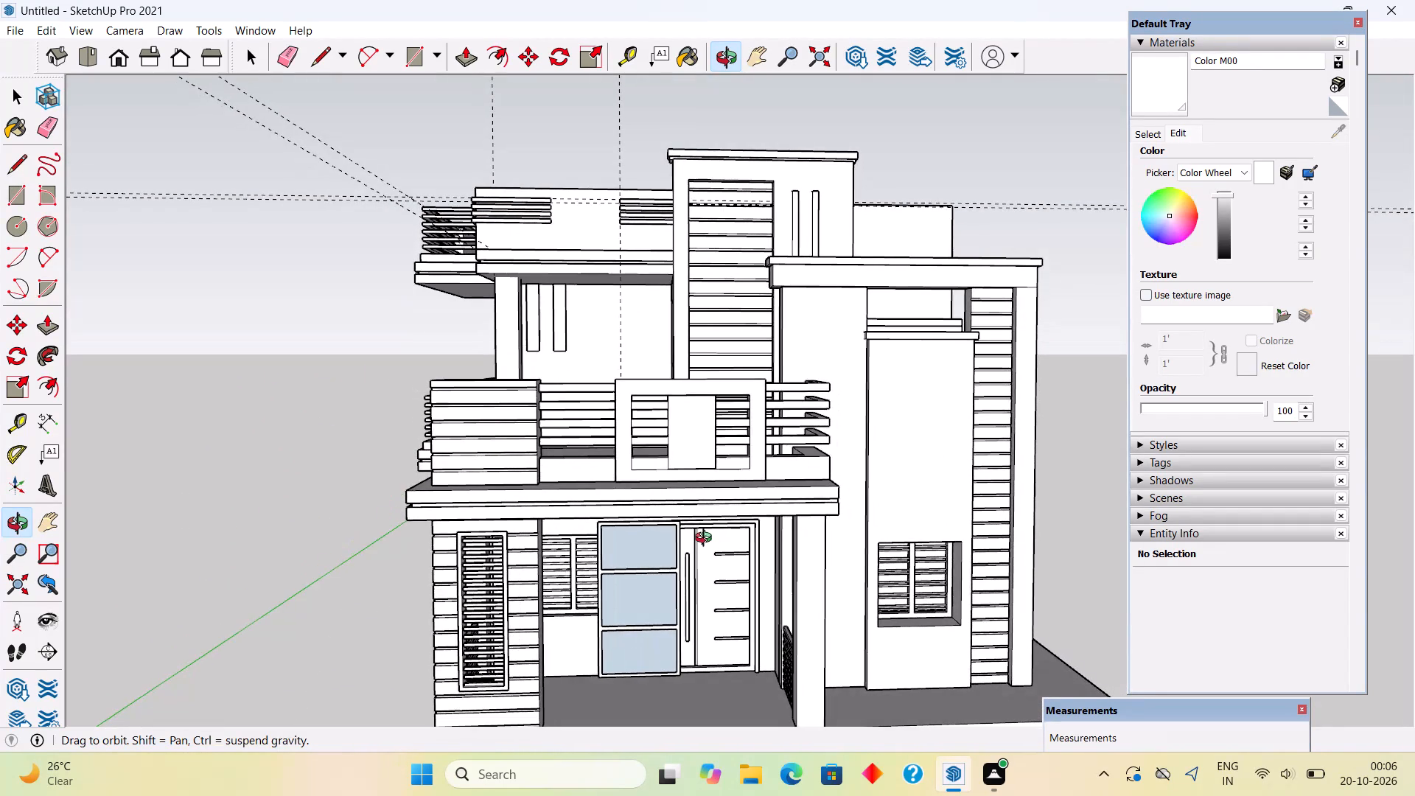
{"action": "middle_click_drag", "start_coordinate": [707, 540], "coordinate": [898, 540]}
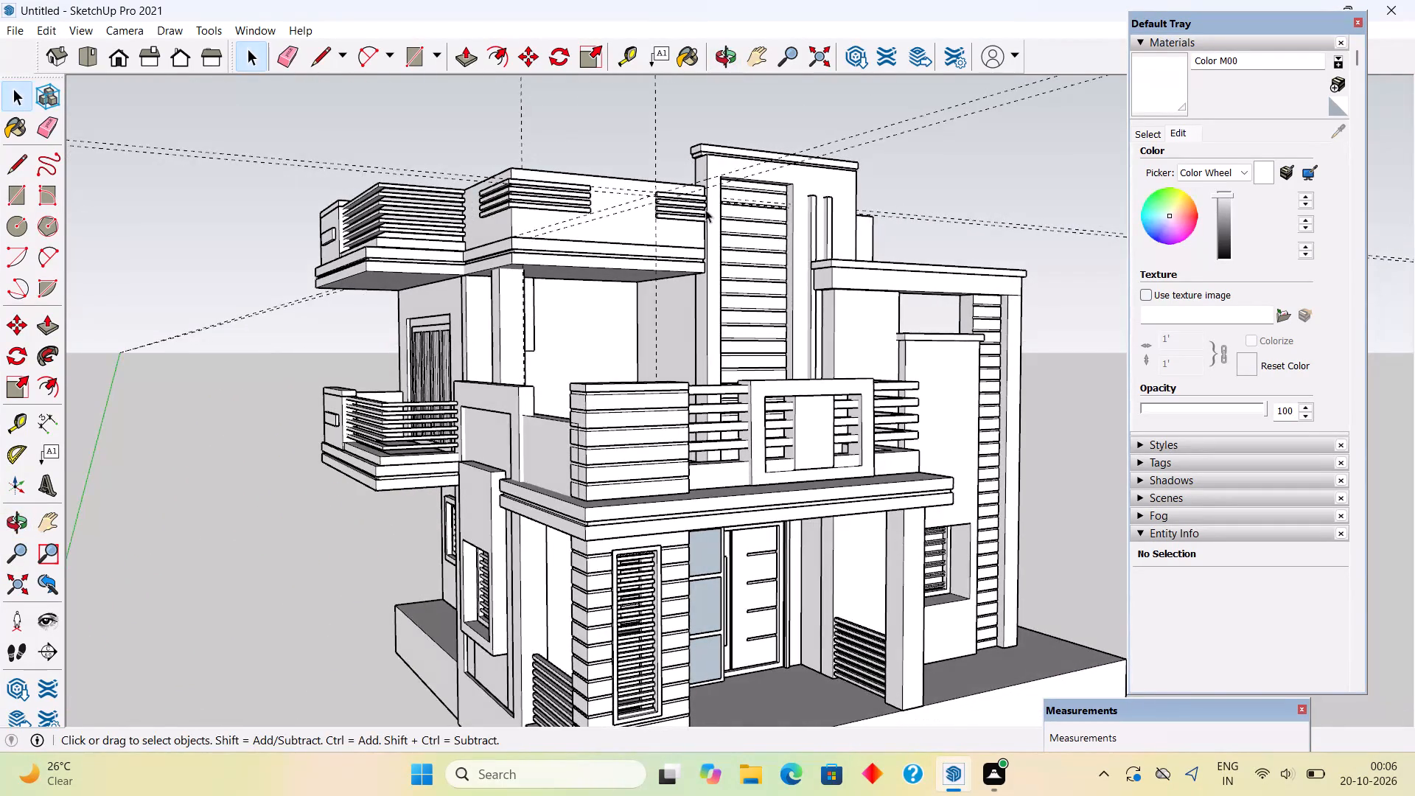
Draw an upright rectangle about 4 1/2" by 2' 6" from the upper guide to the parapet's lower band, beside the corner strips.
{"action": "scroll", "coordinate": [705, 209], "scroll_direction": "up", "scroll_amount": 5}
{"action": "scroll", "coordinate": [550, 250], "scroll_direction": "up", "scroll_amount": 6}
{"action": "middle_click_drag", "start_coordinate": [551, 242], "coordinate": [492, 297]}
{"action": "scroll", "coordinate": [455, 235], "scroll_direction": "up", "scroll_amount": 4}
{"action": "middle_click_drag", "start_coordinate": [396, 276], "coordinate": [293, 367]}
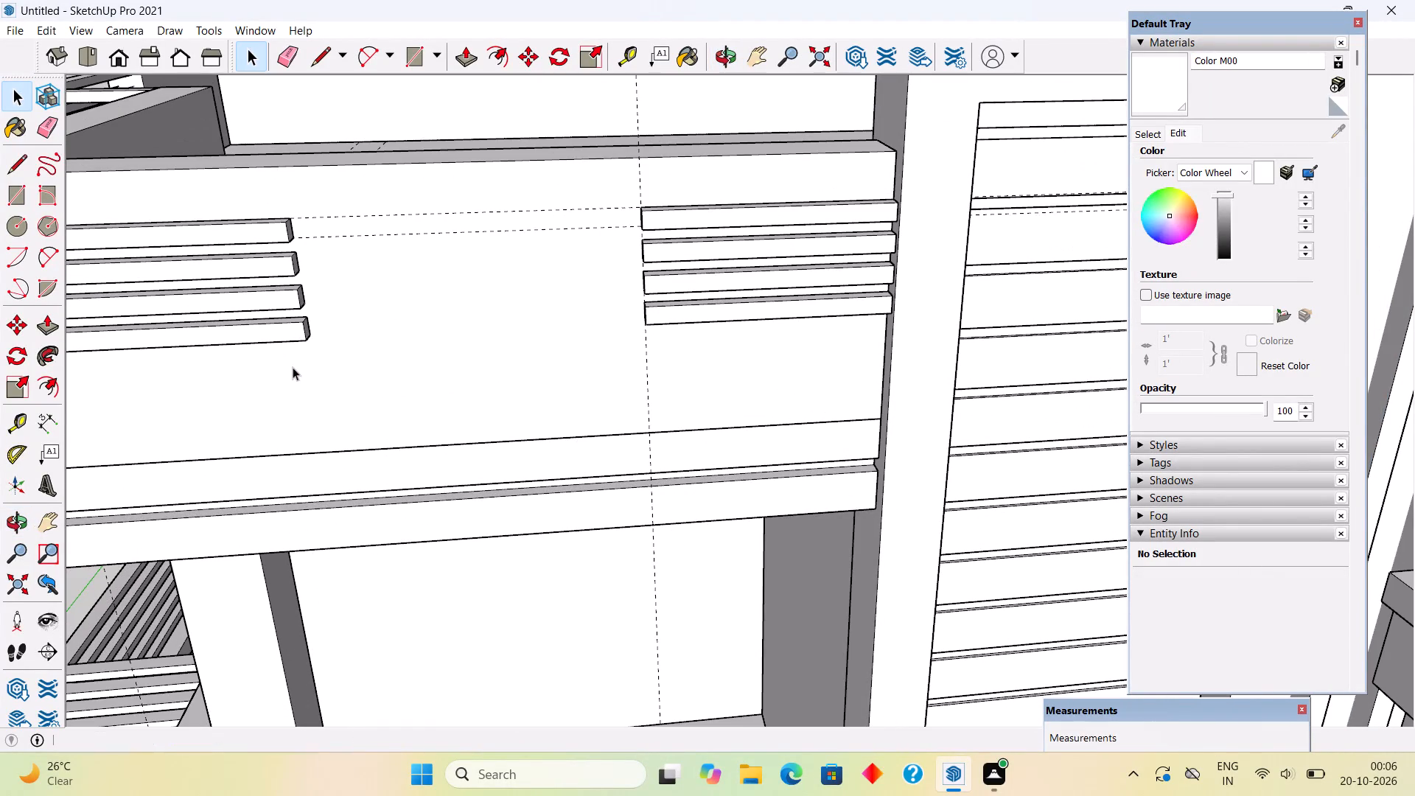
{"action": "key", "text": "r"}
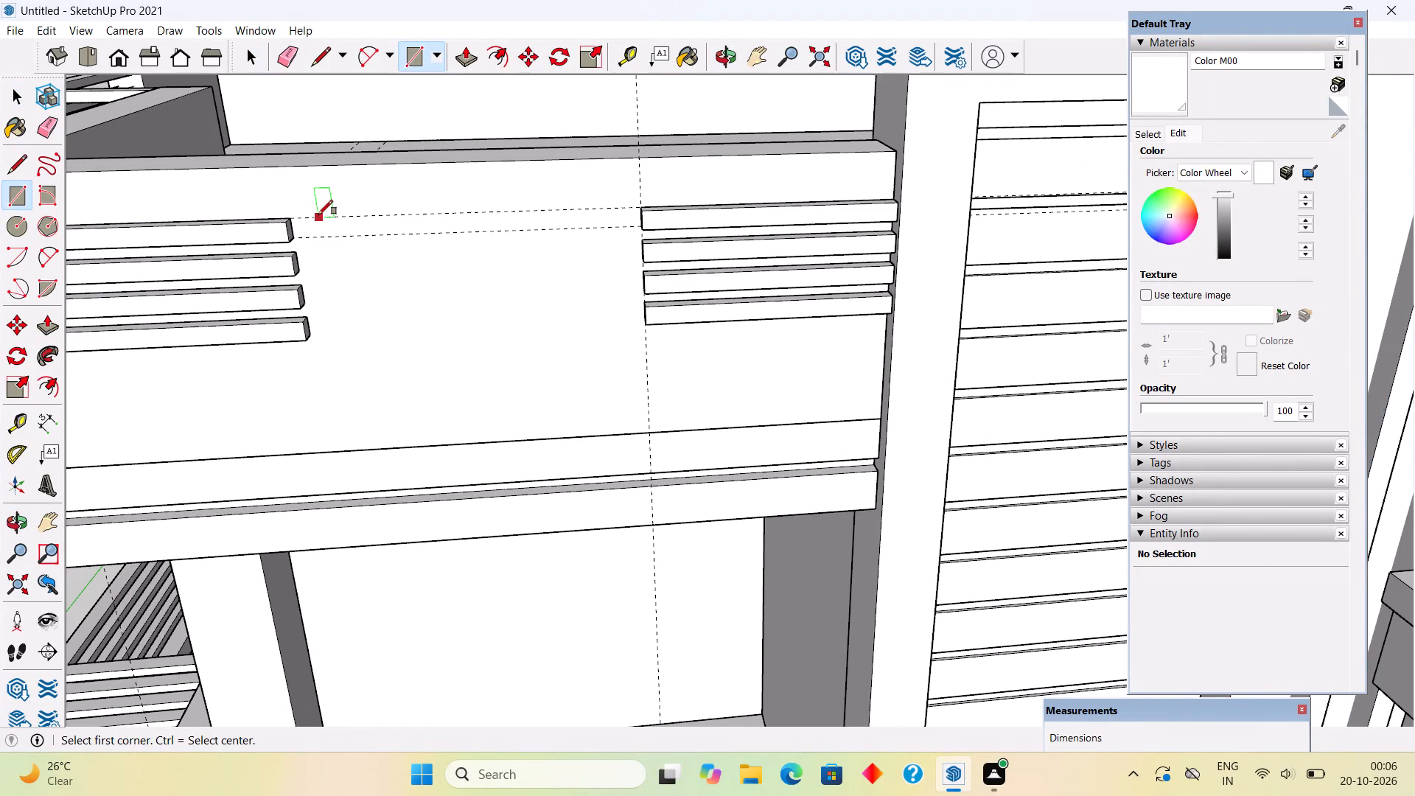
{"action": "left_click", "coordinate": [318, 214]}
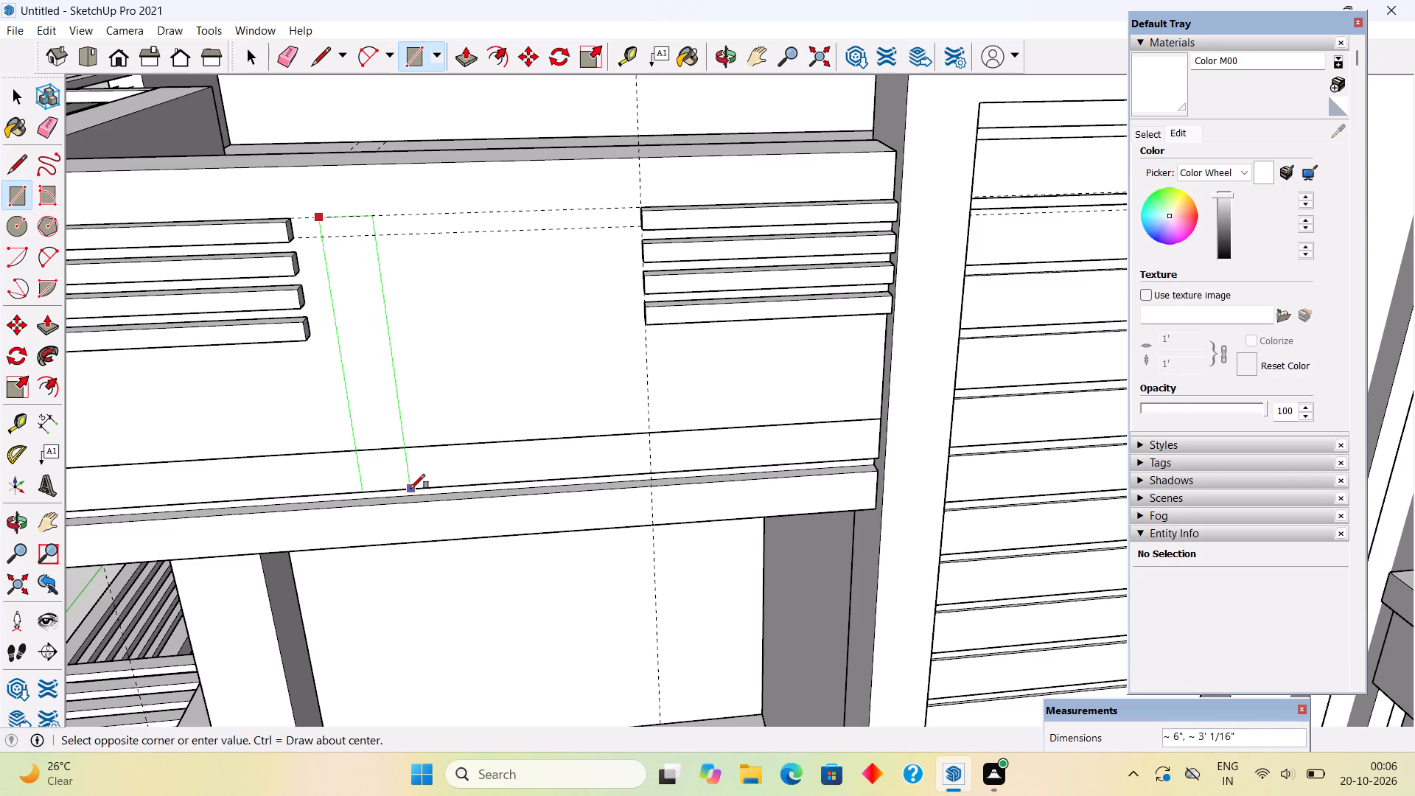
{"action": "left_click", "coordinate": [394, 449]}
Extrude the upright rectangle 2" outward from the parapet's front face.
{"action": "key", "text": "p"}
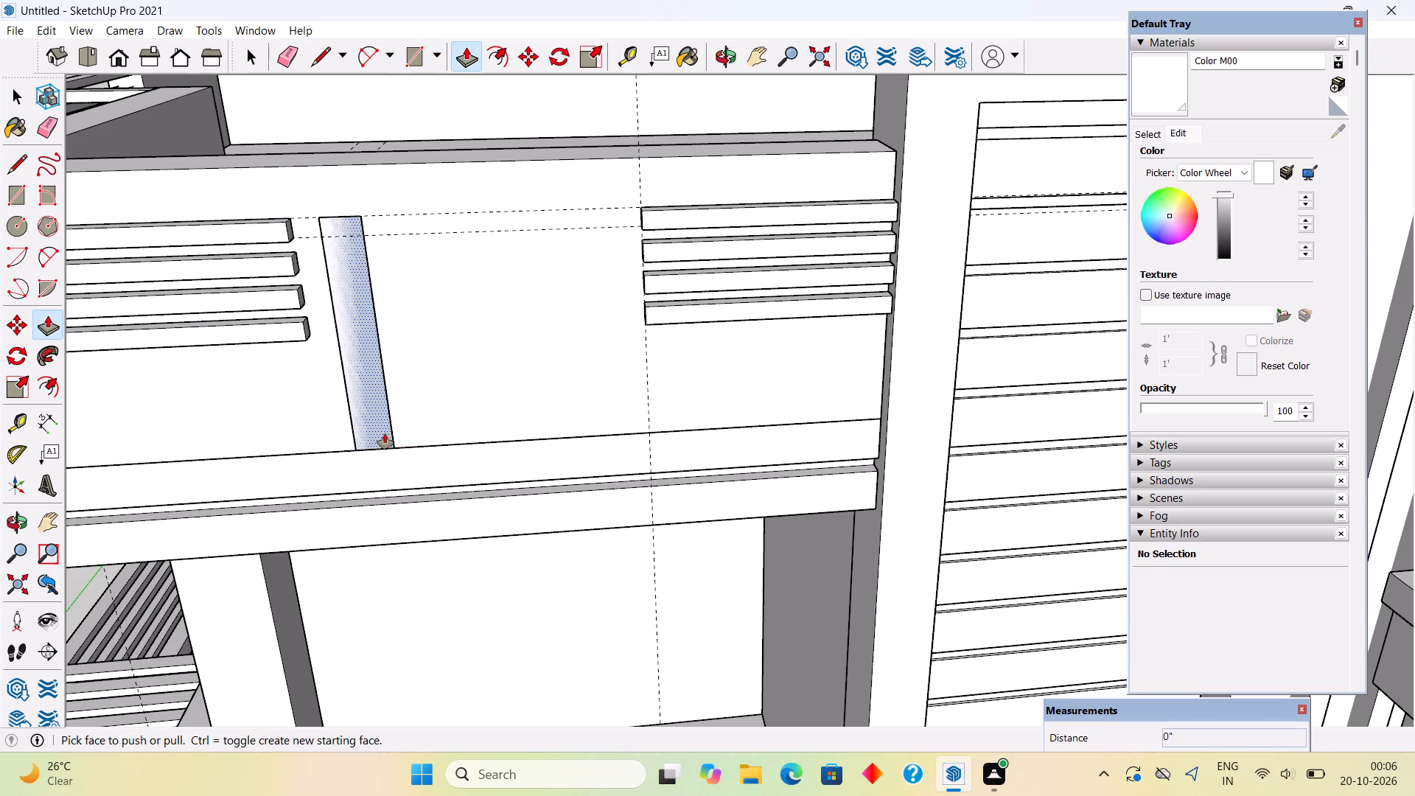
{"action": "left_click", "coordinate": [385, 433]}
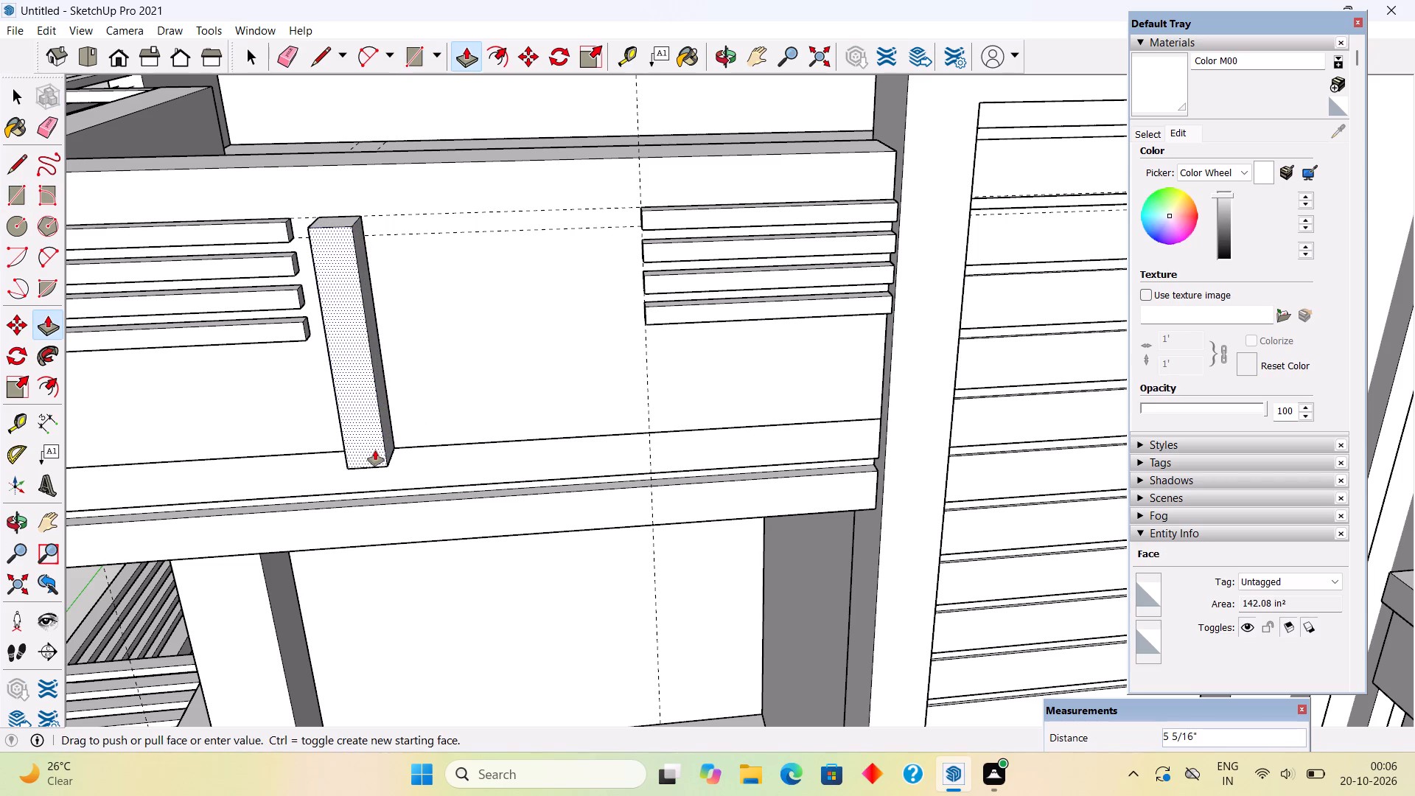
{"action": "type", "text": "2\""}
{"action": "key", "text": "Return"}
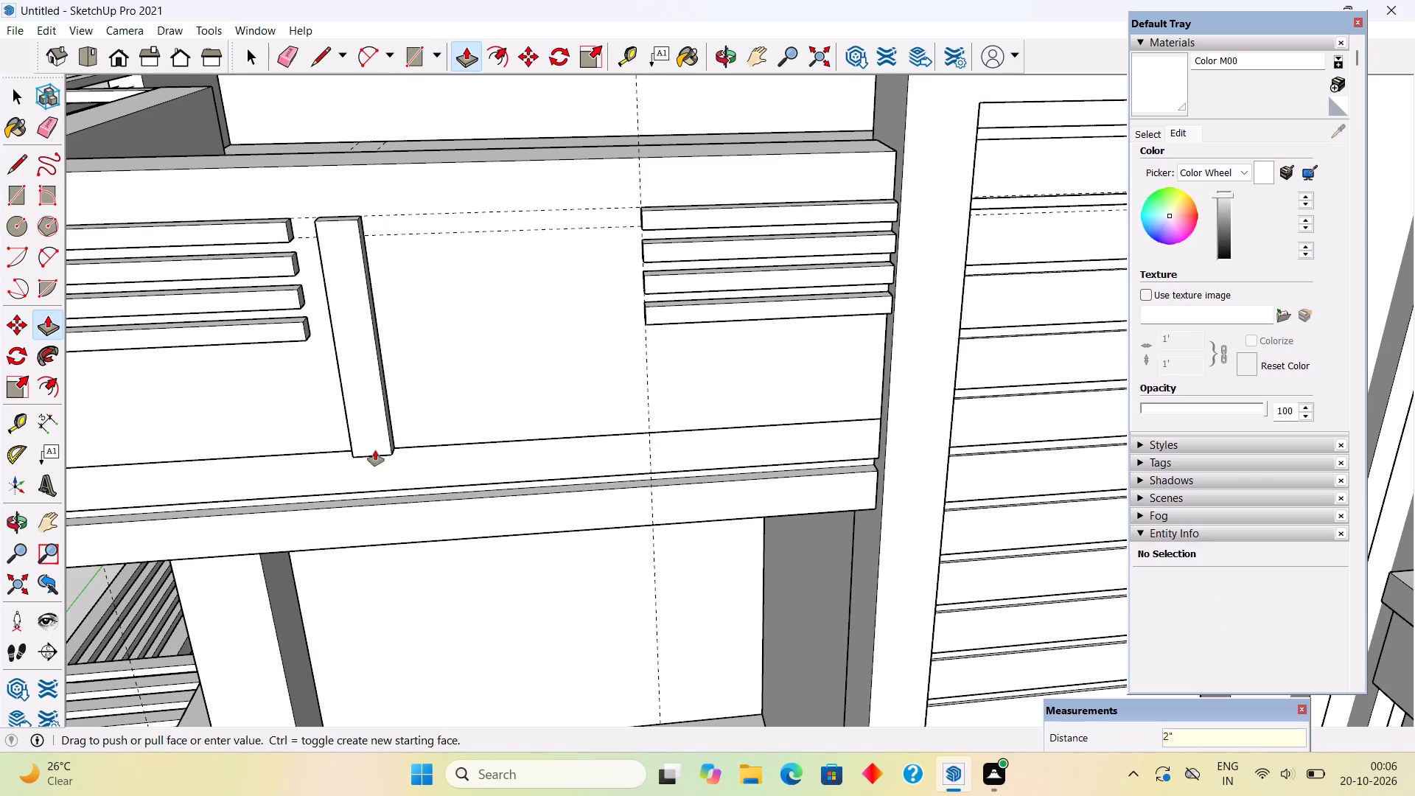
{"action": "key", "text": "space"}
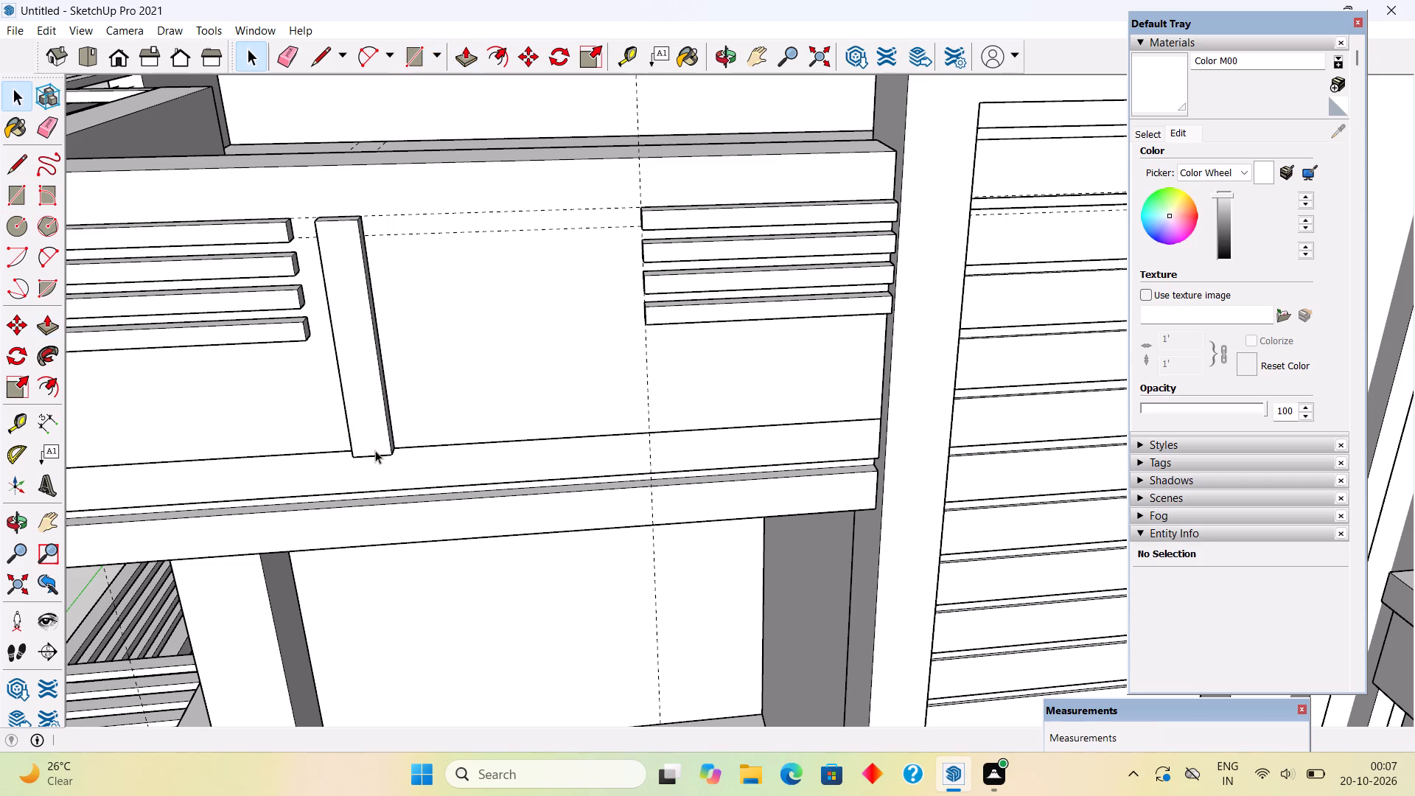
Group all geometry of the new vertical slat.
{"action": "triple_click", "coordinate": [375, 441]}
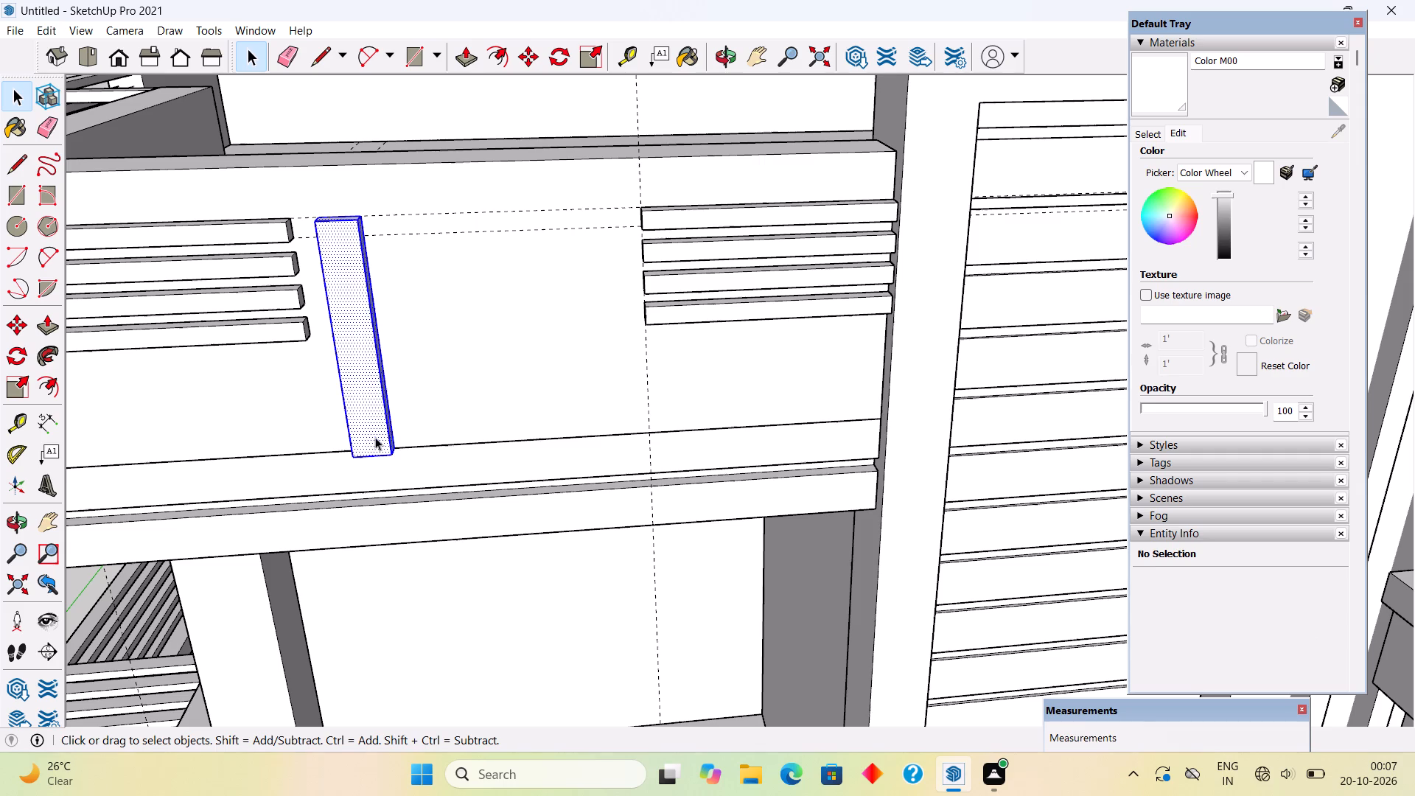
{"action": "right_click", "coordinate": [375, 437]}
{"action": "left_click", "coordinate": [439, 584]}
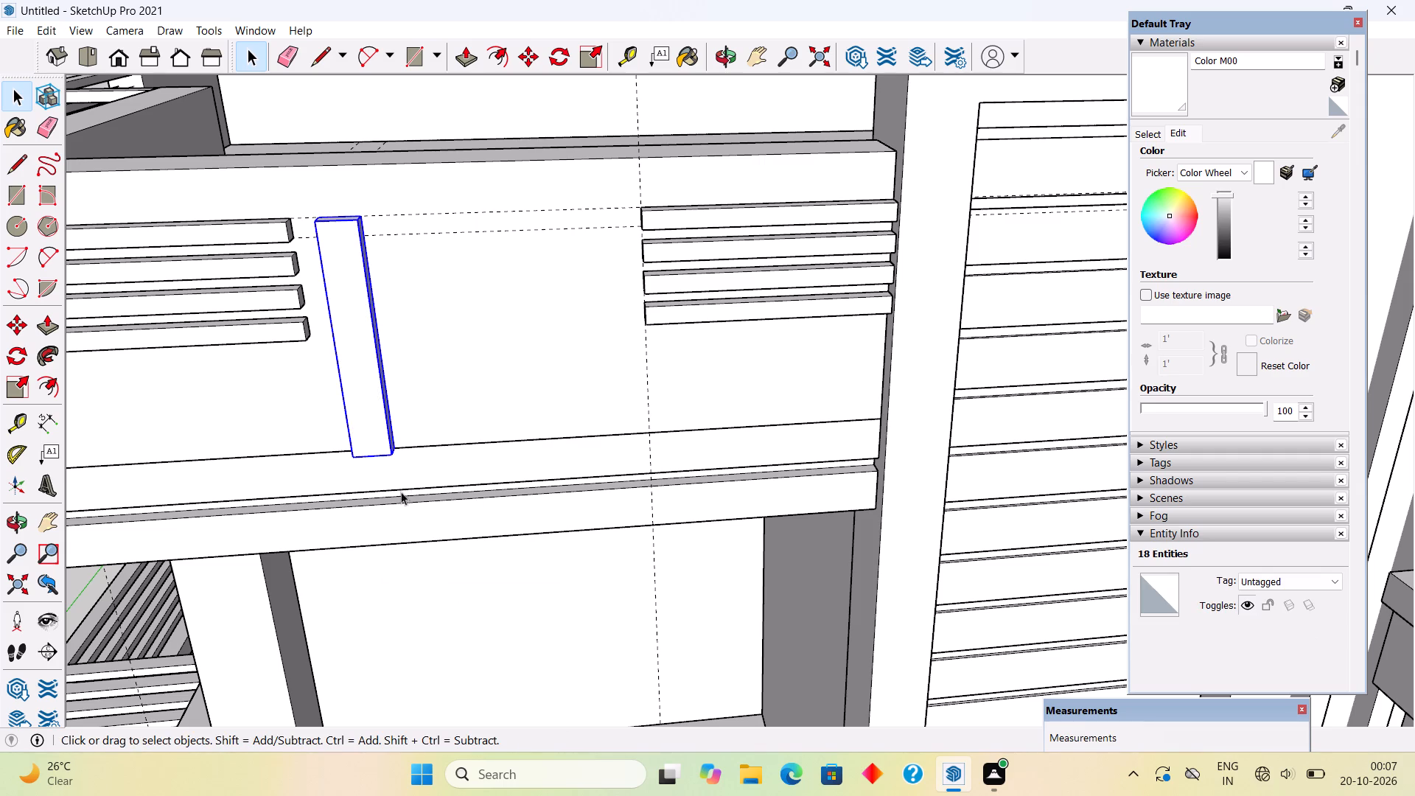
Array the vertical slat along the red axis toward the tower as three copies spaced 8" apart.
{"action": "key", "text": "m"}
{"action": "left_click", "coordinate": [380, 424]}
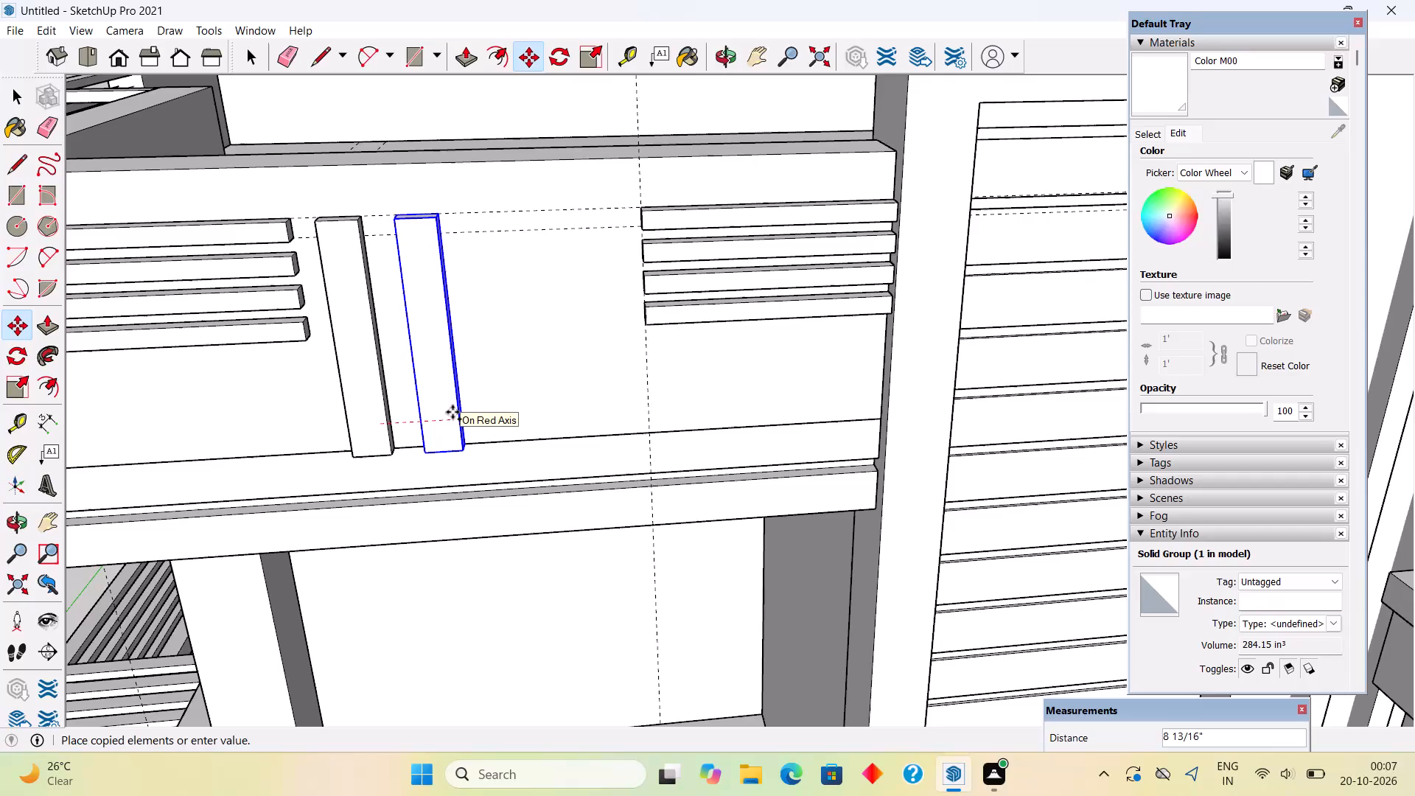
{"action": "type", "text": "8\""}
{"action": "key", "text": "Return"}
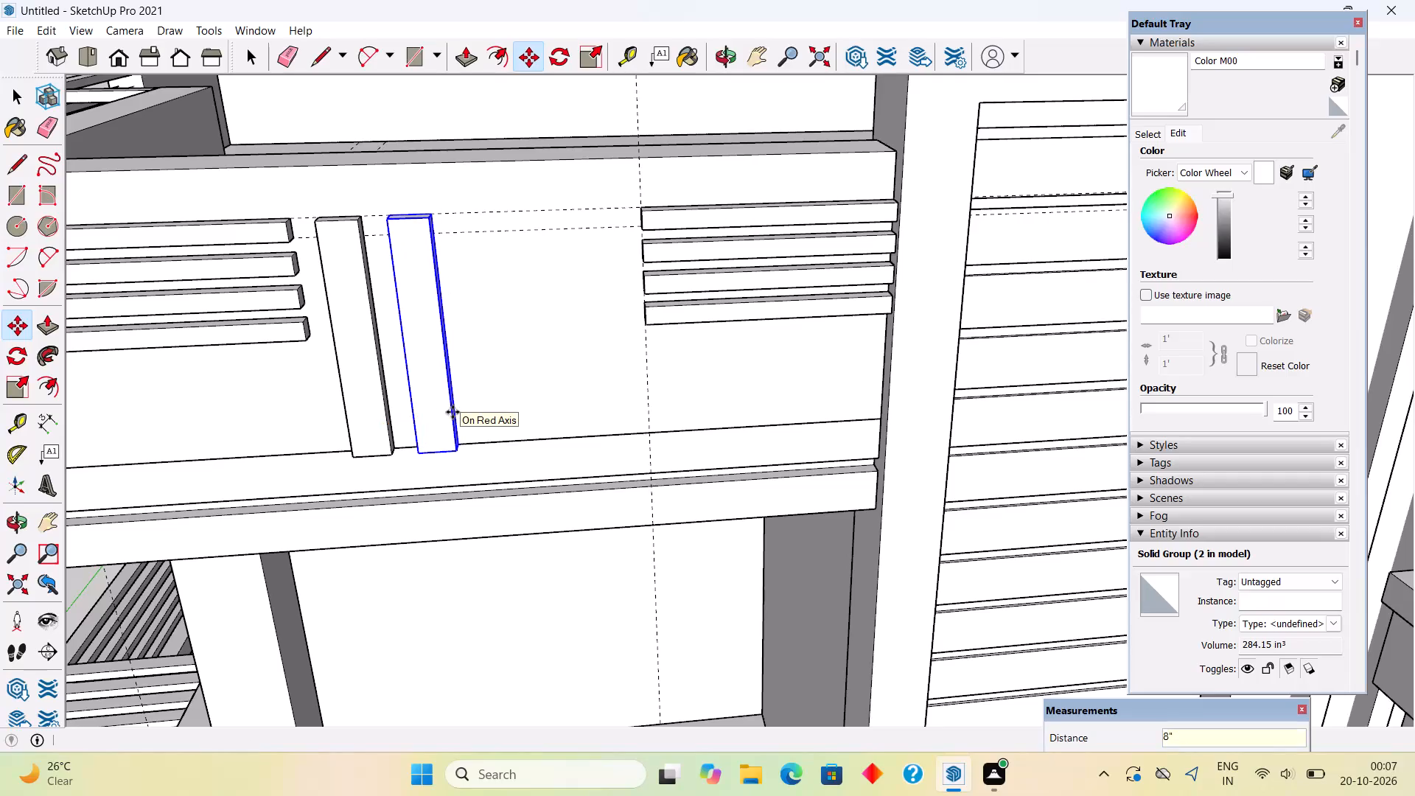
{"action": "type", "text": "x3"}
{"action": "key", "text": "Return"}
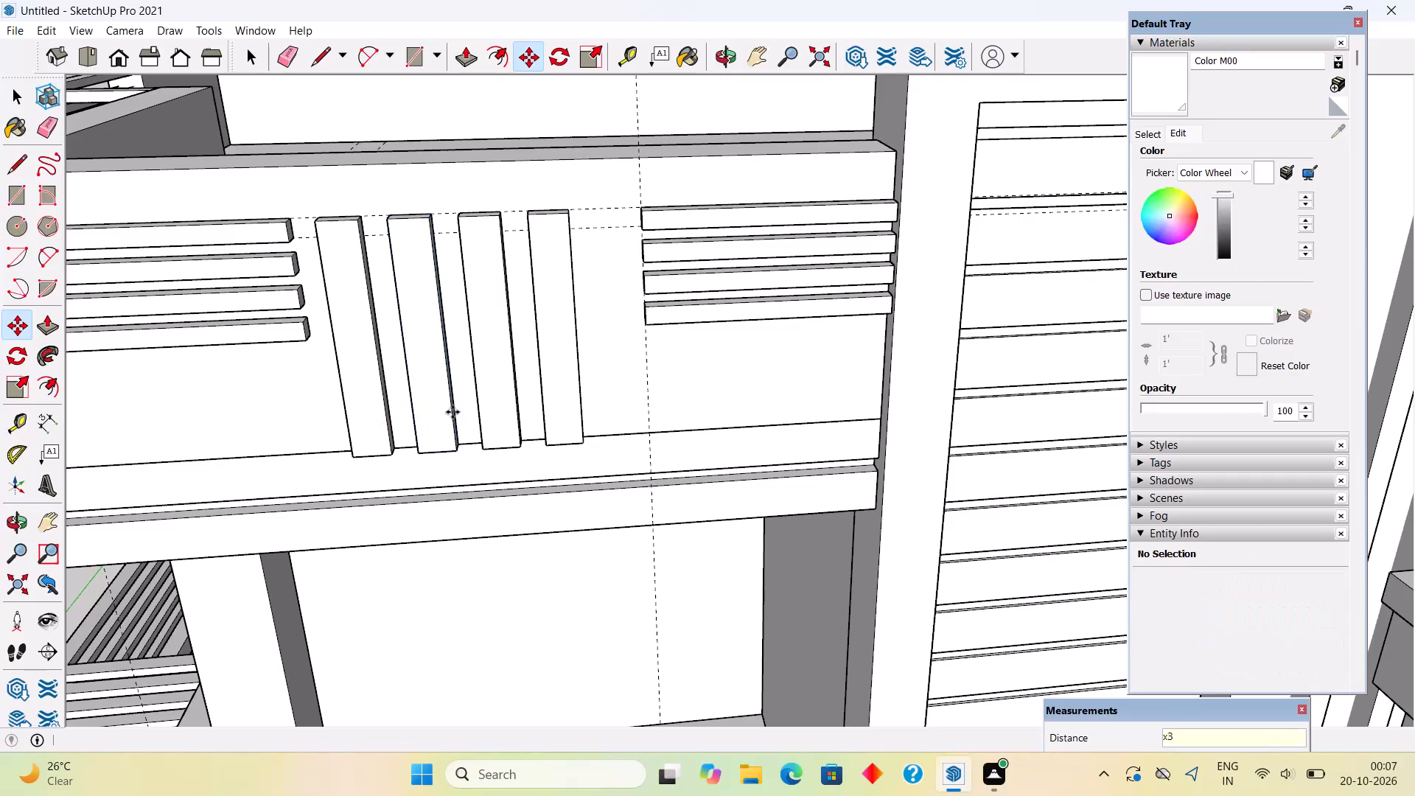
{"action": "key", "text": "space"}
Move all four vertical slats together about 2" toward the tower, between the two sets of horizontal strips.
{"action": "left_click", "coordinate": [388, 430]}
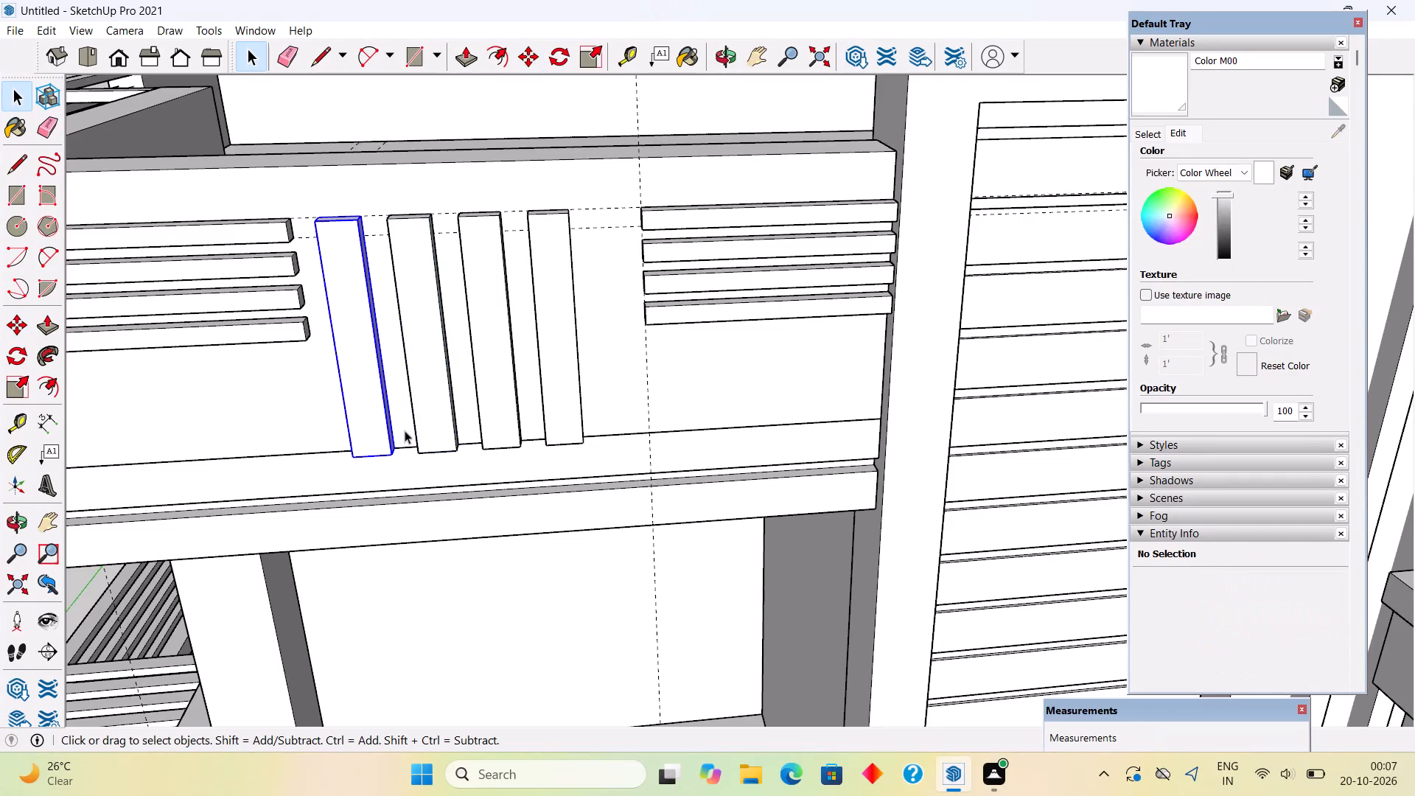
{"action": "left_click", "coordinate": [425, 429], "text": "ctrl"}
{"action": "left_click", "coordinate": [482, 416], "text": "ctrl"}
{"action": "left_click", "coordinate": [555, 399], "text": "ctrl"}
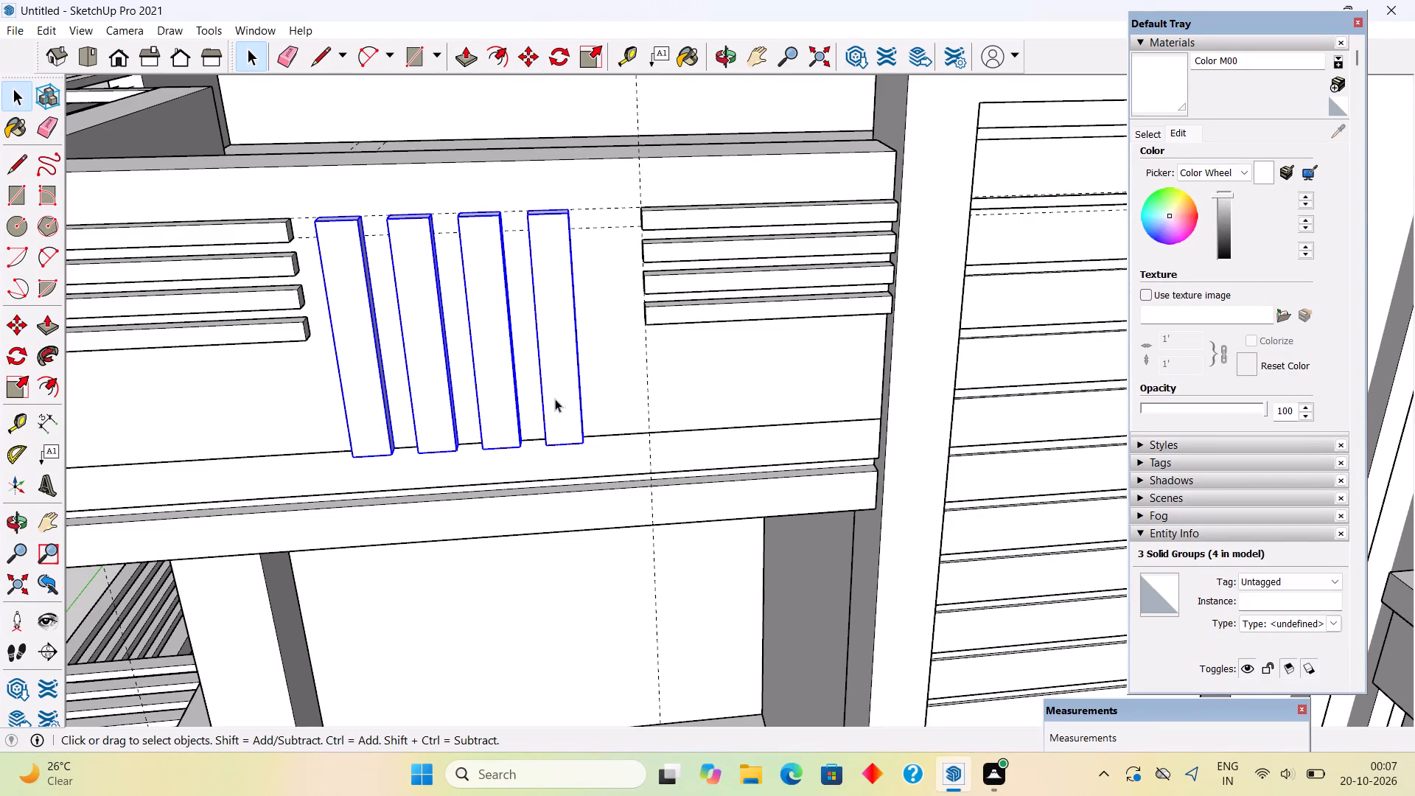
{"action": "key", "text": "m"}
{"action": "left_click", "coordinate": [556, 399]}
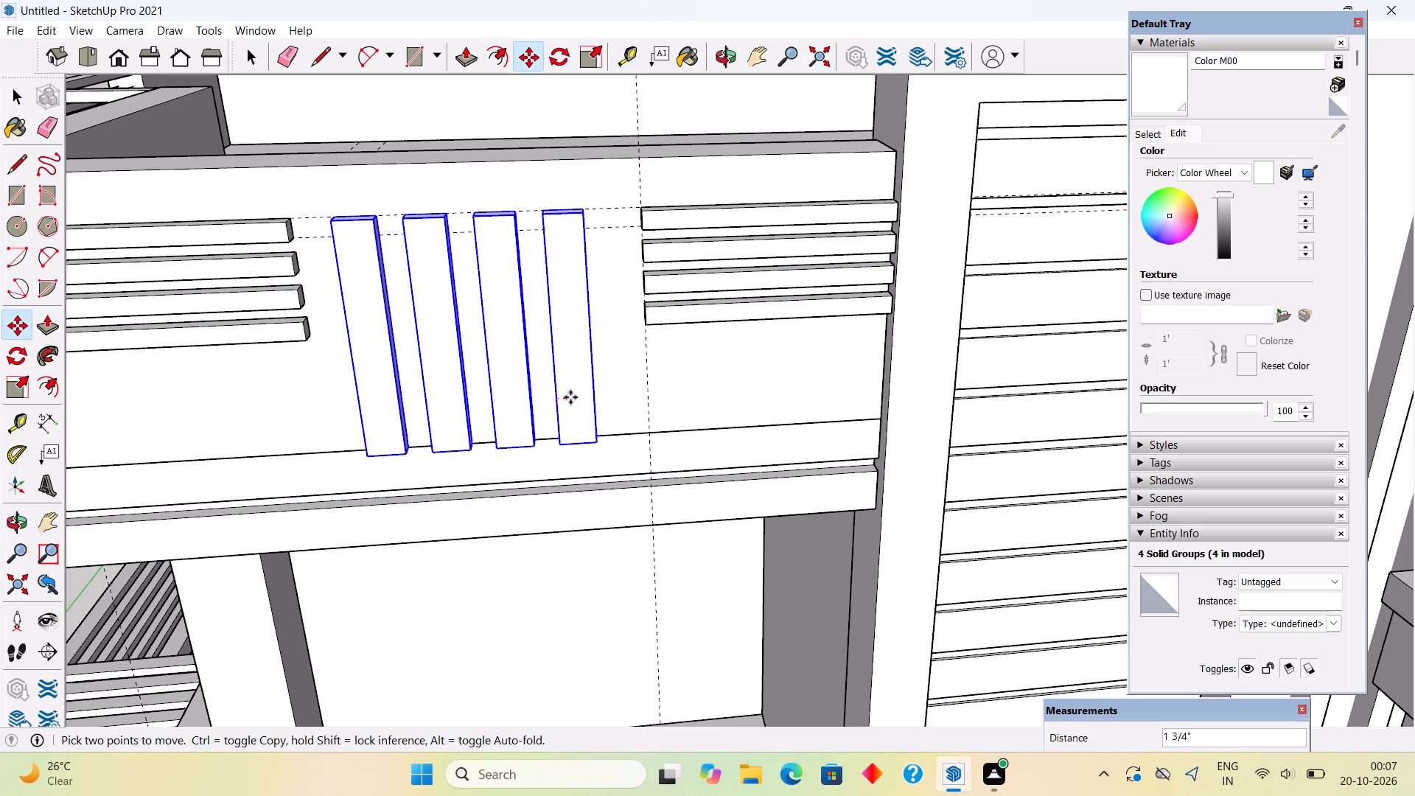
{"action": "left_click", "coordinate": [572, 397]}
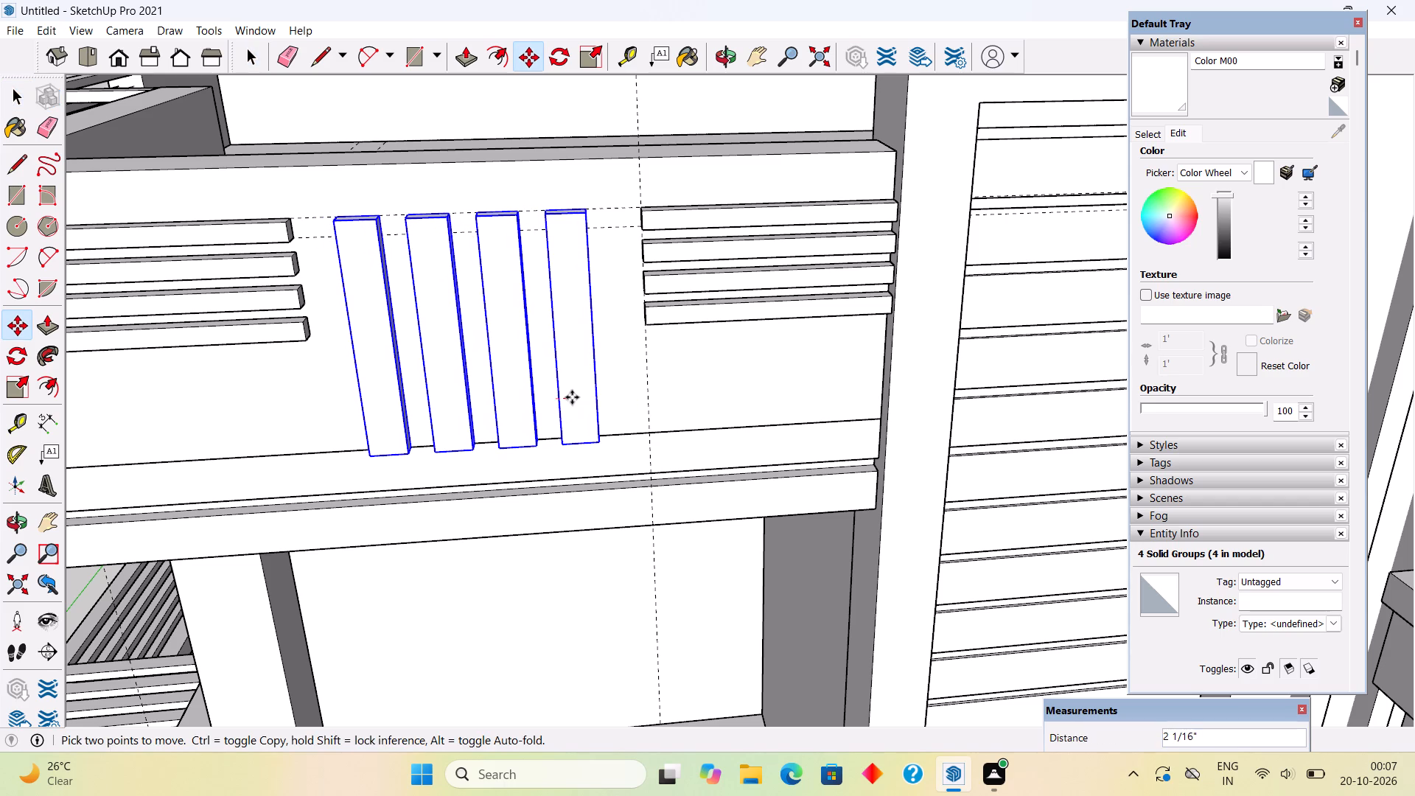
Extrude the front face of the parapet's band directly below the vertical slats 8" outward.
{"action": "key", "text": "space"}
{"action": "triple_click", "coordinate": [632, 453]}
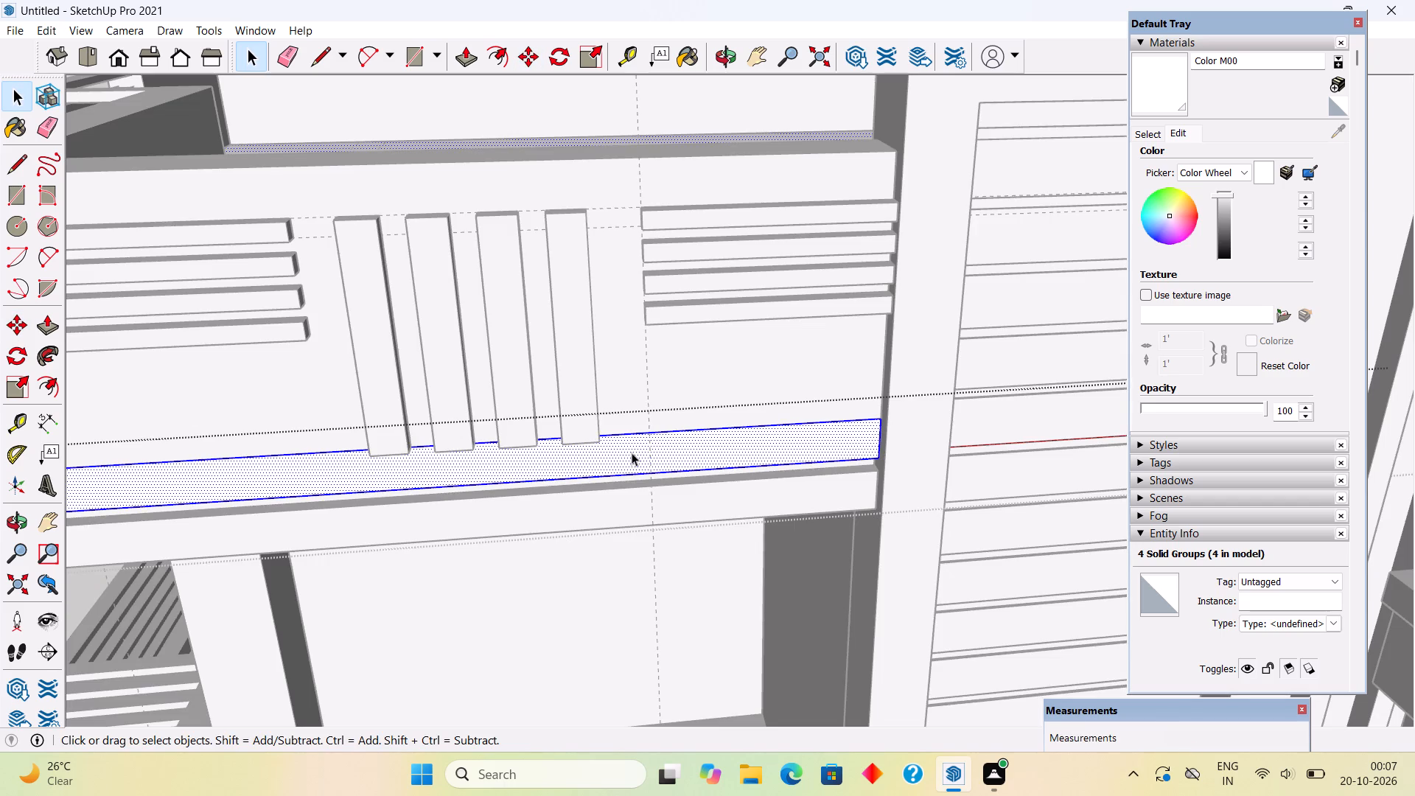
{"action": "key", "text": "p"}
{"action": "left_click", "coordinate": [632, 453]}
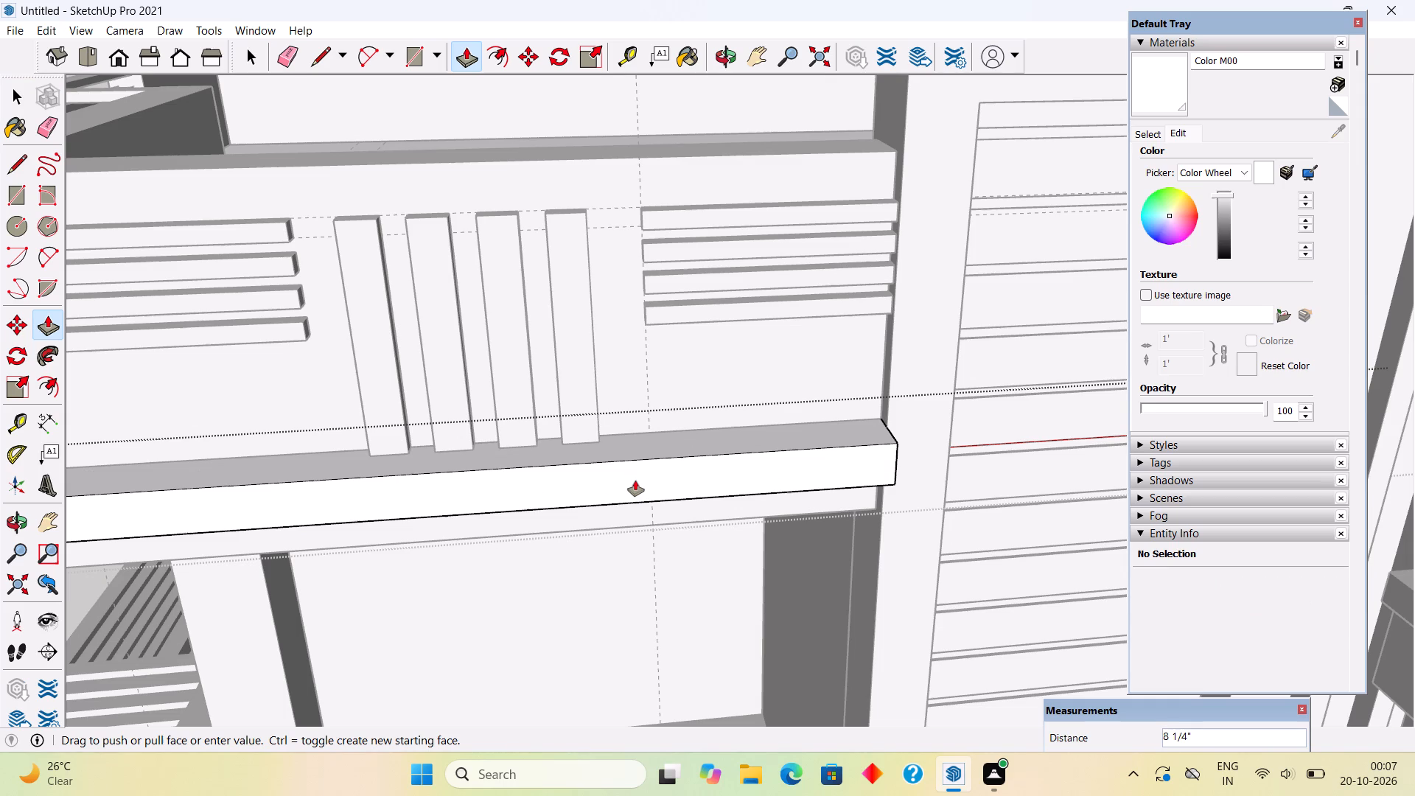
{"action": "type", "text": "8\""}
{"action": "key", "text": "Return"}
{"action": "key", "text": "space"}
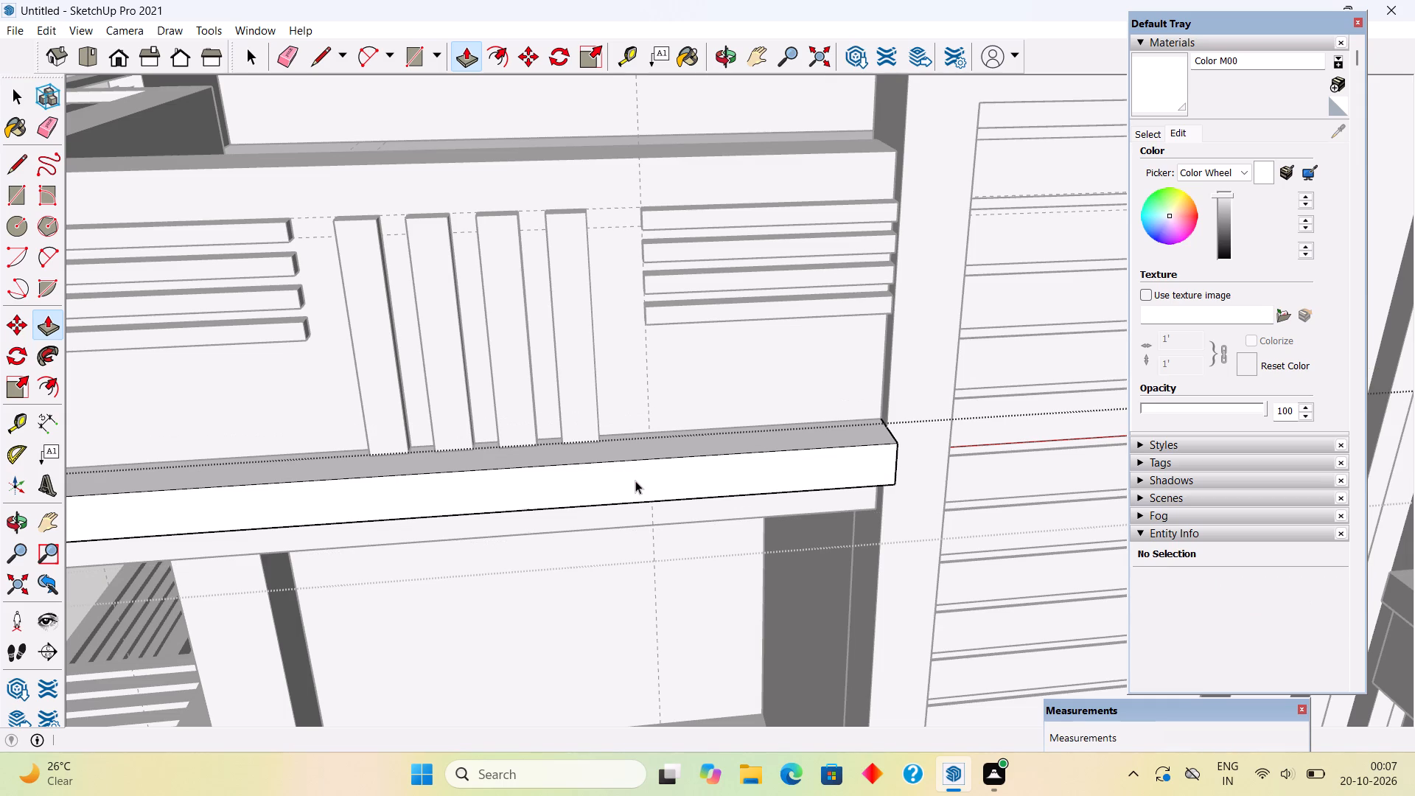
Extrude the front face of the lower band outward until it is flush with the projecting band above it.
{"action": "scroll", "coordinate": [635, 481], "scroll_direction": "down", "scroll_amount": 4}
{"action": "middle_click_drag", "start_coordinate": [640, 478], "coordinate": [676, 256]}
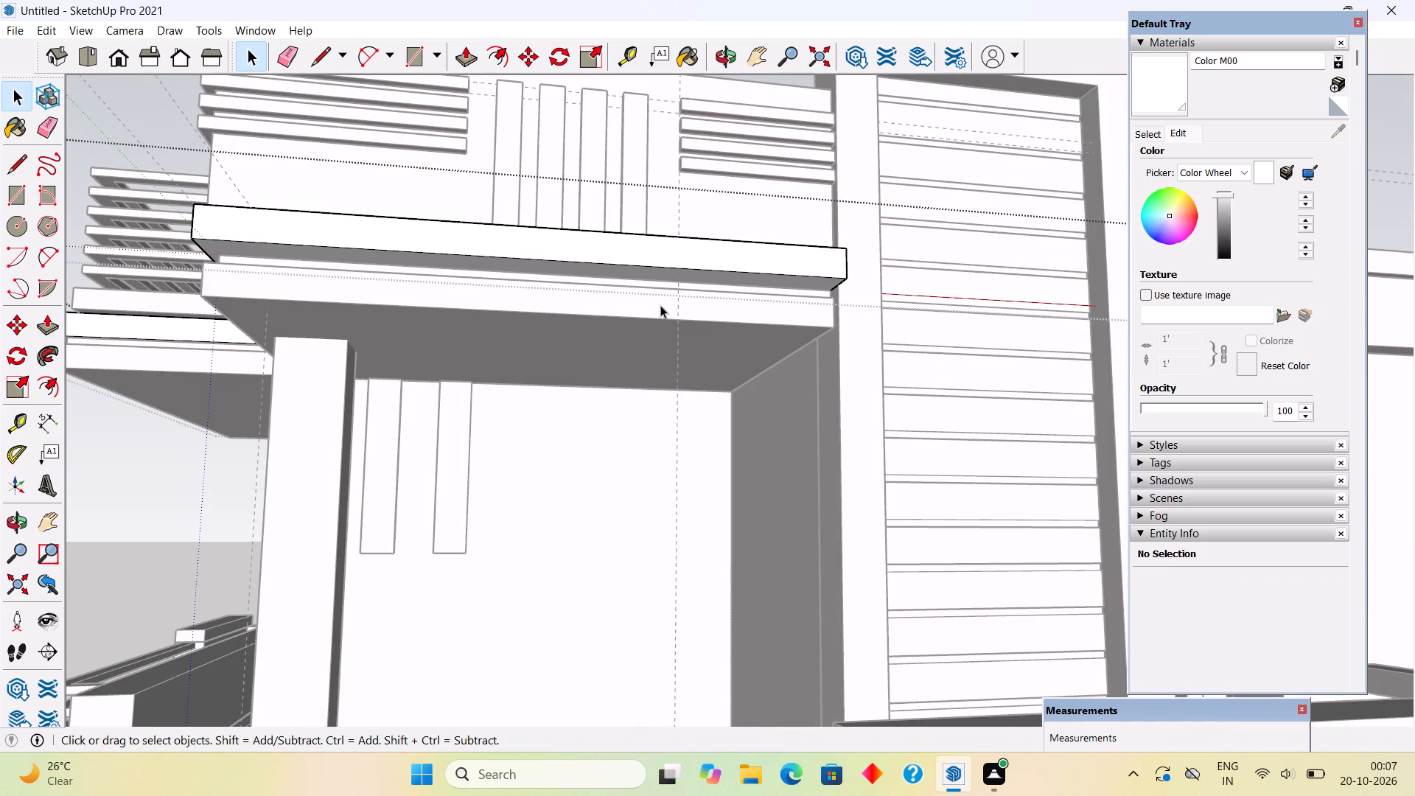
{"action": "triple_click", "coordinate": [660, 305]}
{"action": "key", "text": "p"}
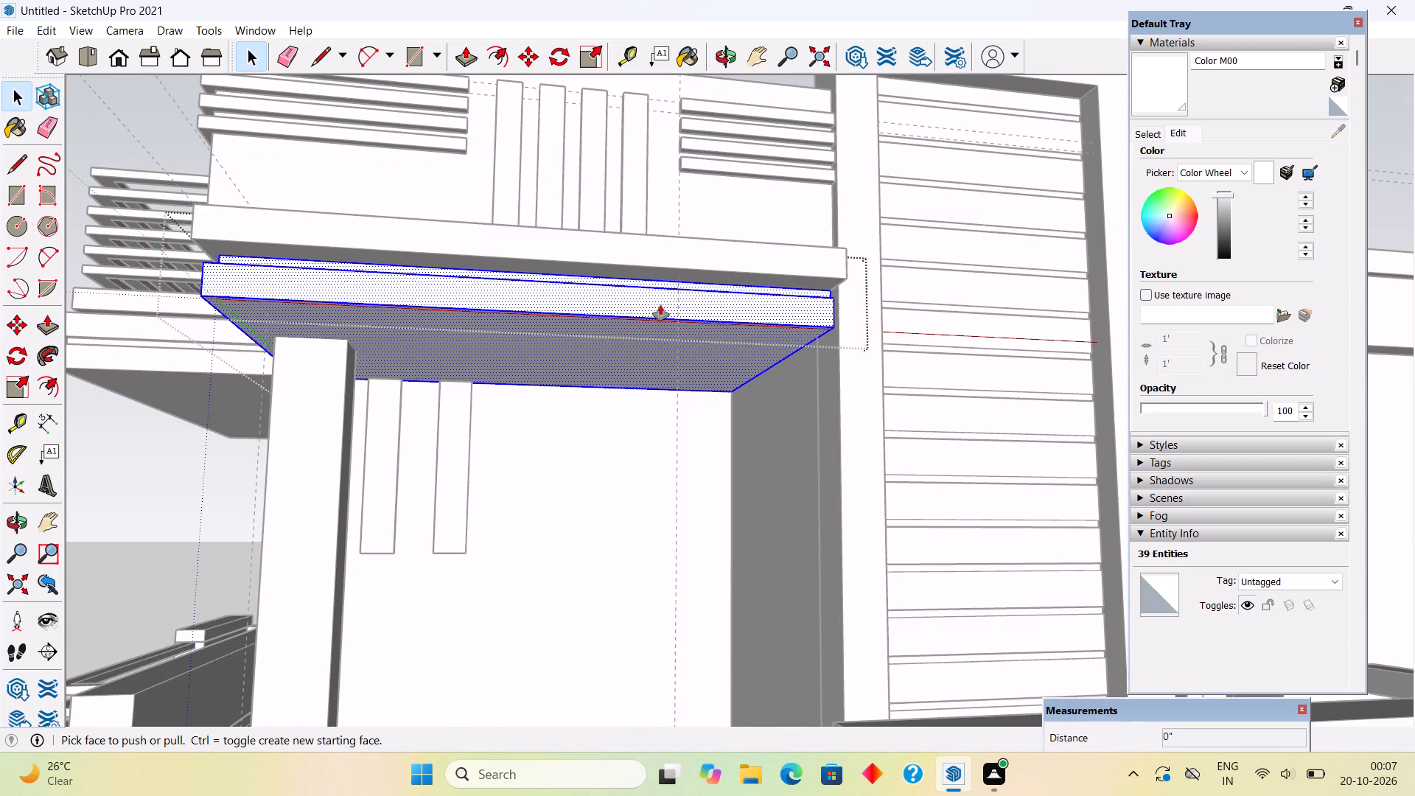
{"action": "left_click", "coordinate": [660, 305]}
{"action": "middle_click_drag", "start_coordinate": [688, 279], "coordinate": [689, 434]}
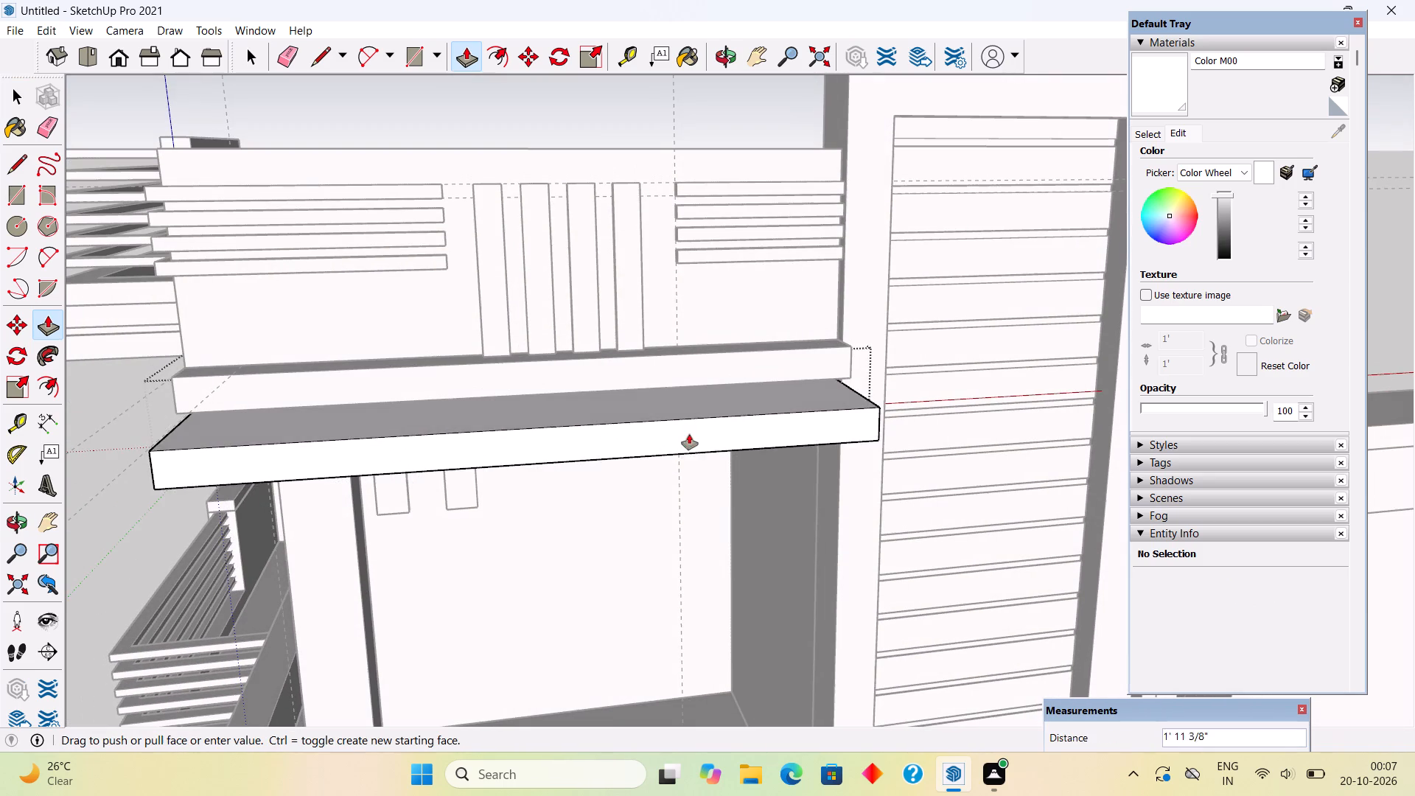
{"action": "left_click", "coordinate": [696, 363]}
Extrude the thin recessed strip between the two projecting bands 8" outward on the front side.
{"action": "middle_click_drag", "start_coordinate": [213, 408], "coordinate": [406, 353]}
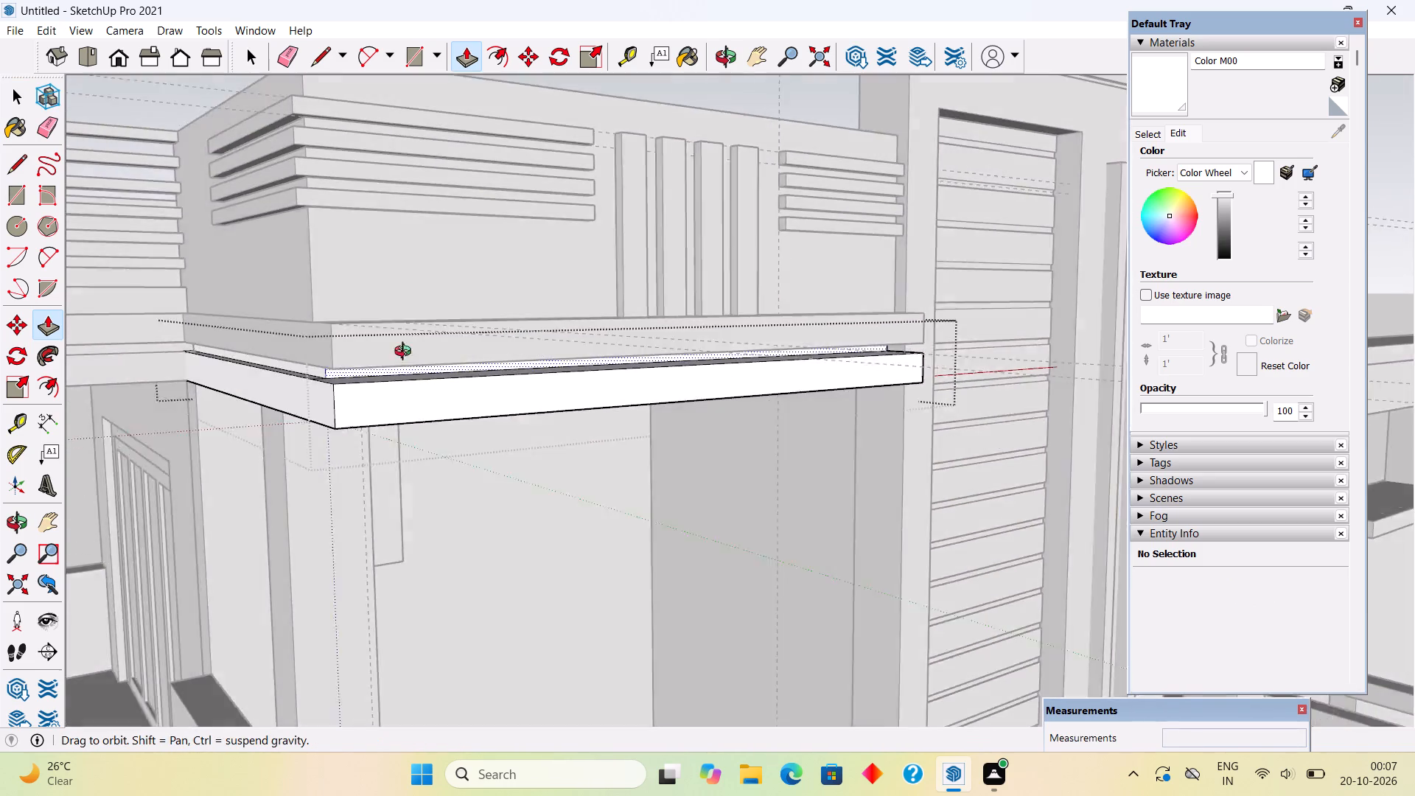
{"action": "middle_click_drag", "start_coordinate": [406, 353], "coordinate": [458, 352]}
{"action": "scroll", "coordinate": [413, 381], "scroll_direction": "up", "scroll_amount": 4}
{"action": "left_click", "coordinate": [429, 372]}
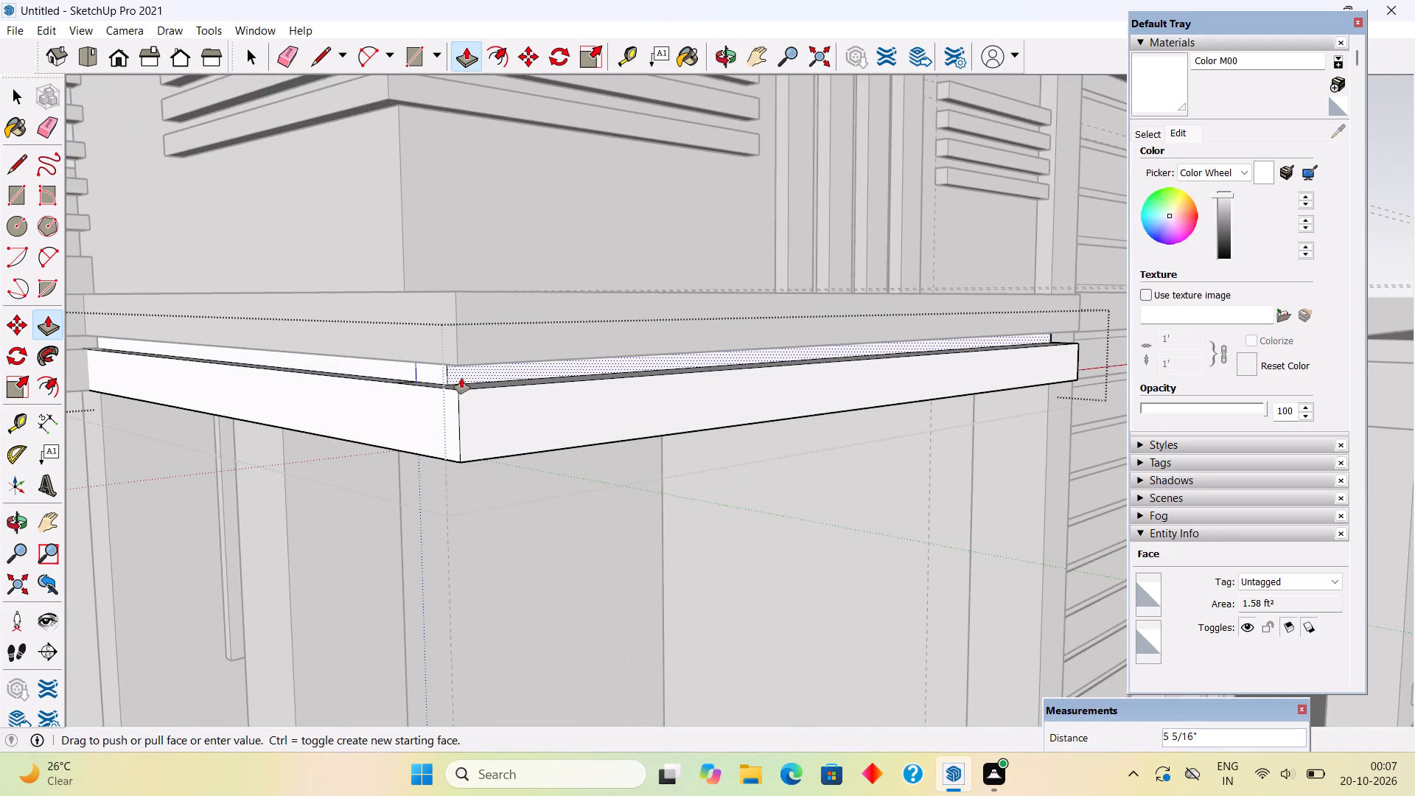
{"action": "type", "text": "8\""}
{"action": "key", "text": "Return"}
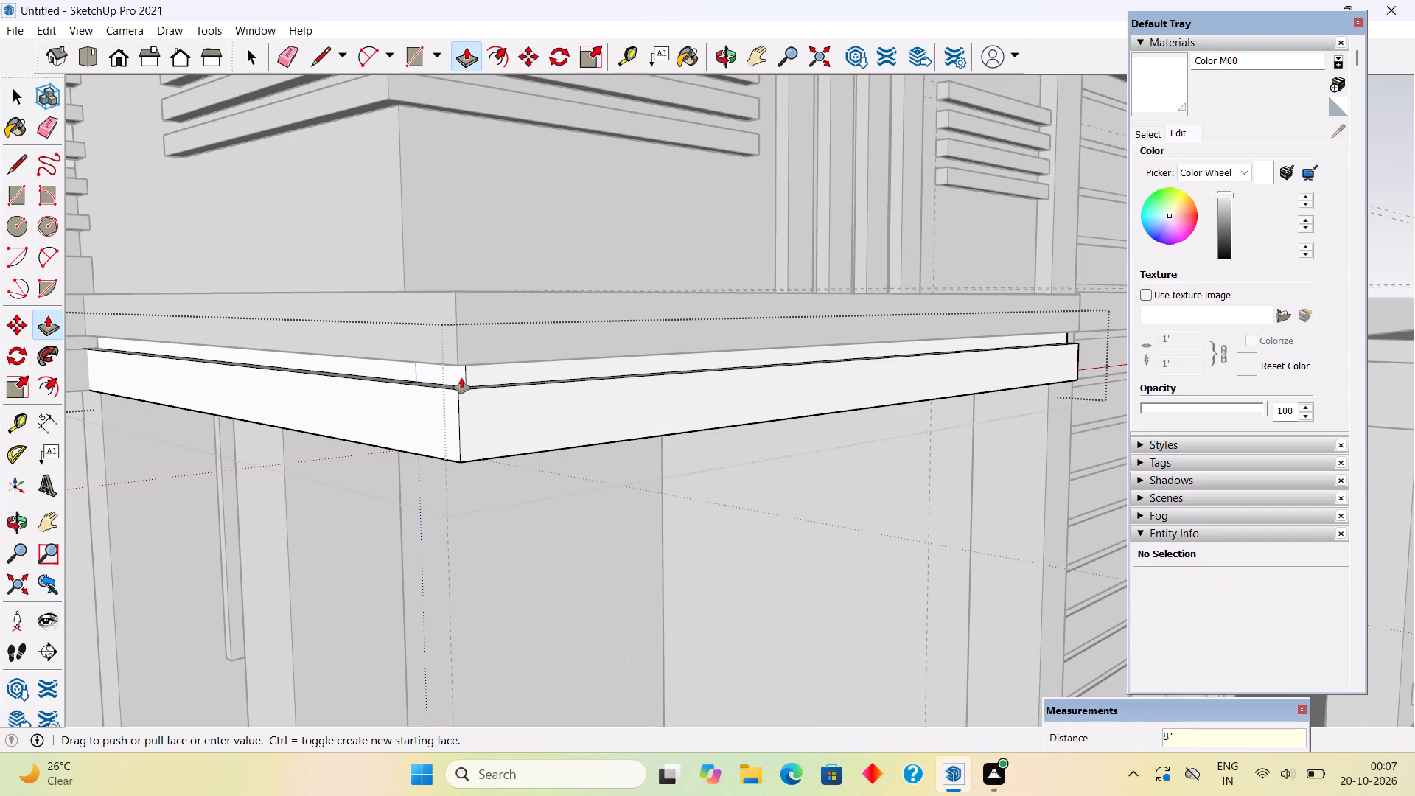
{"action": "key", "text": "space"}
{"action": "scroll", "coordinate": [461, 378], "scroll_direction": "down", "scroll_amount": 14}
{"action": "left_click", "coordinate": [545, 139]}
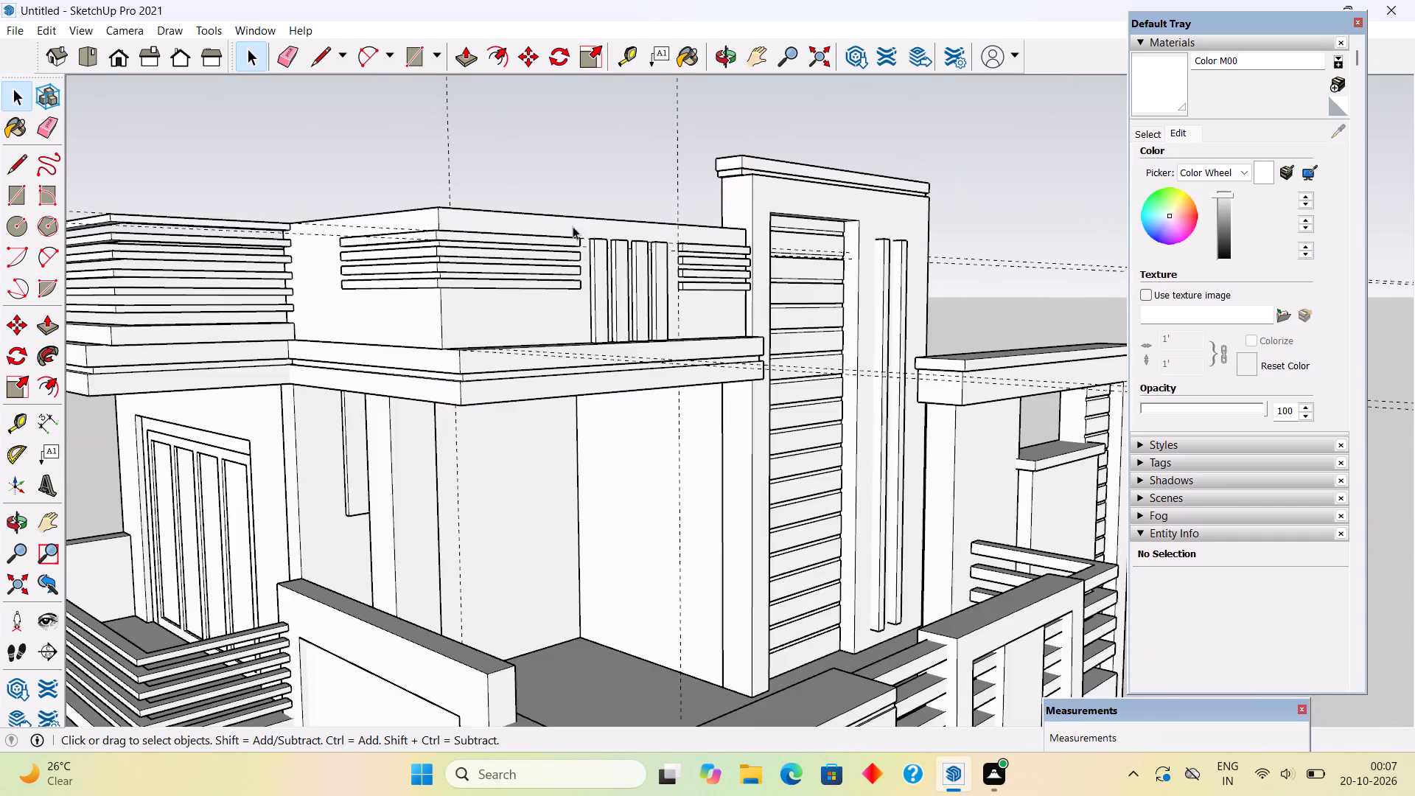
Draw a rectangle over the top of the upper parapet's short side return and extrude it 4" upward as a coping.
{"action": "middle_click_drag", "start_coordinate": [569, 369], "coordinate": [363, 359]}
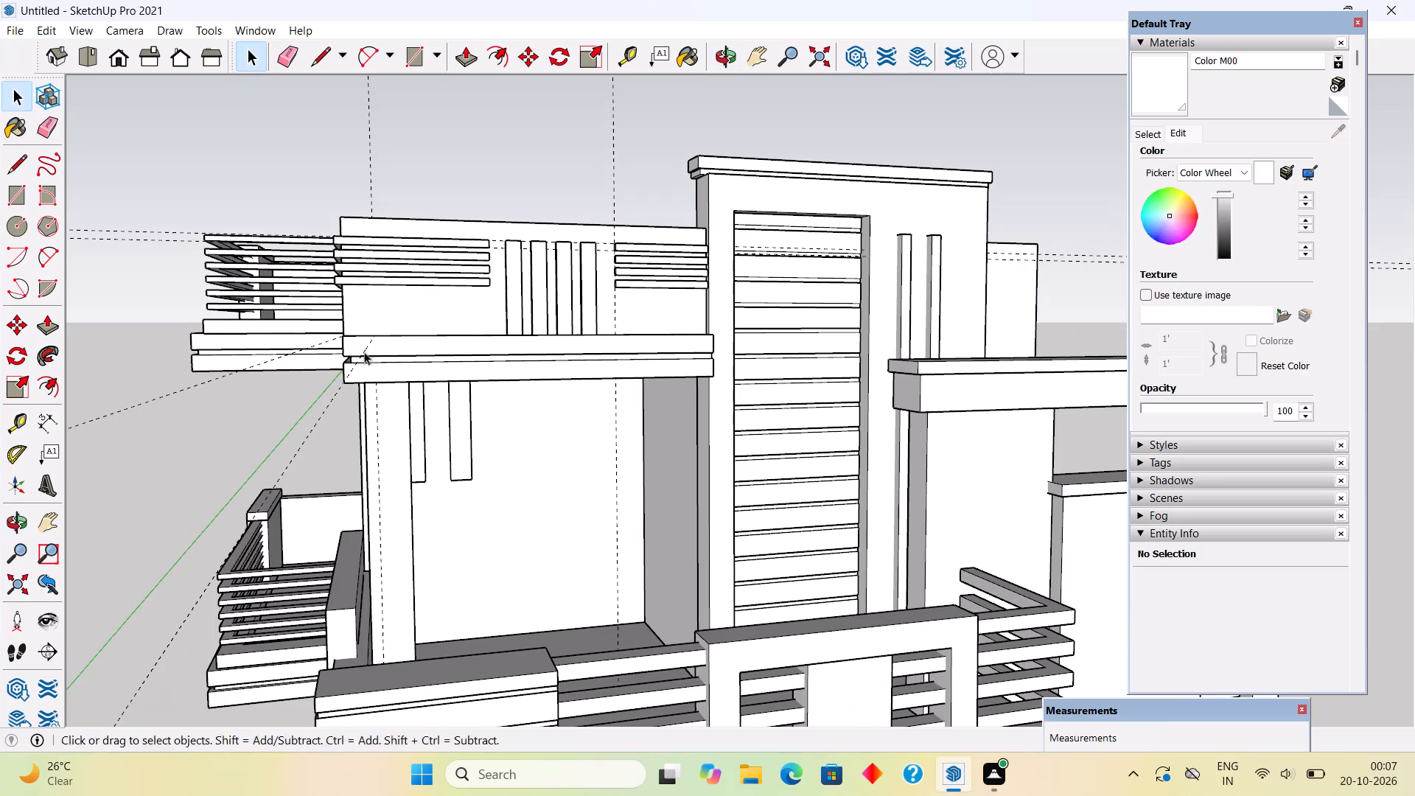
{"action": "middle_click_drag", "start_coordinate": [366, 379], "coordinate": [374, 616]}
{"action": "scroll", "coordinate": [370, 464], "scroll_direction": "up", "scroll_amount": 2}
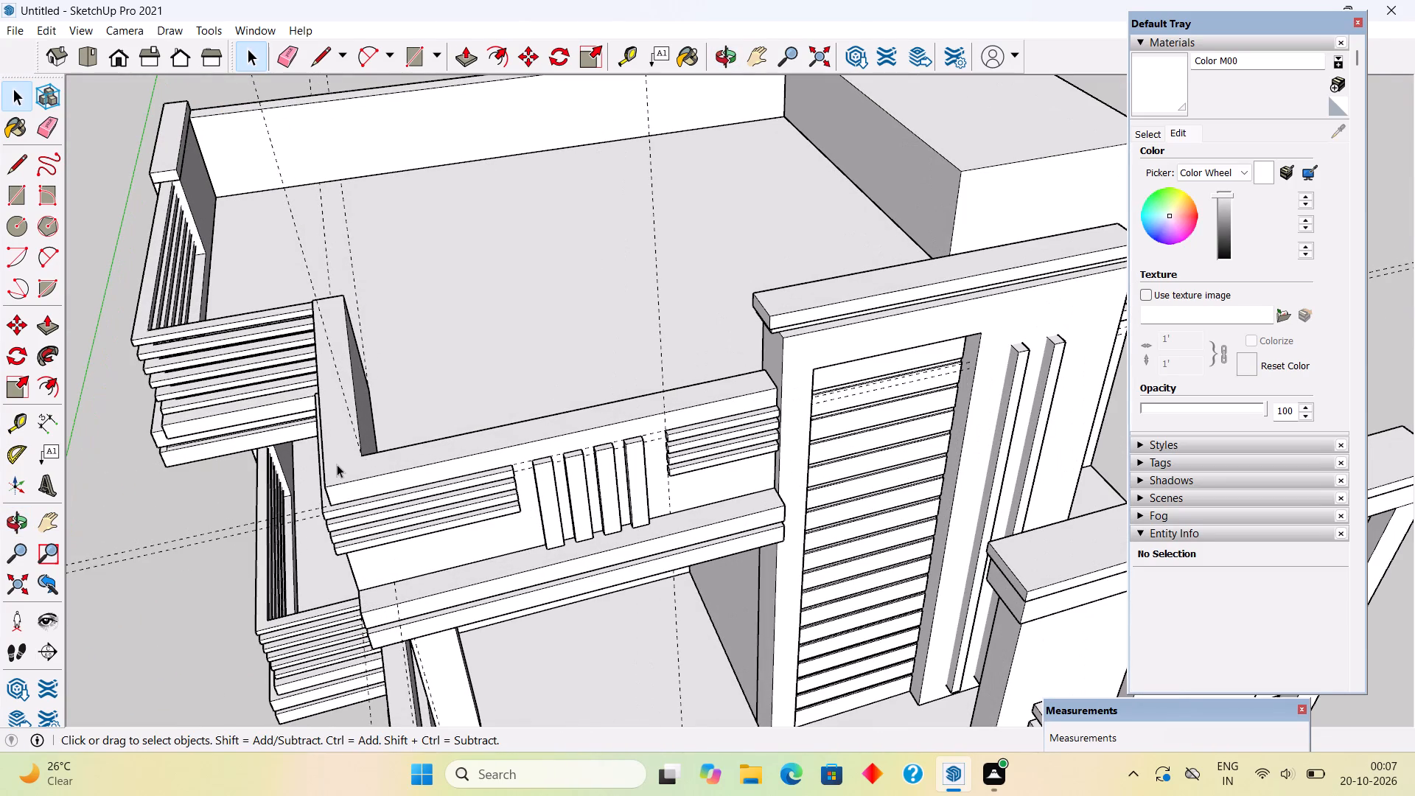
{"action": "key", "text": "r"}
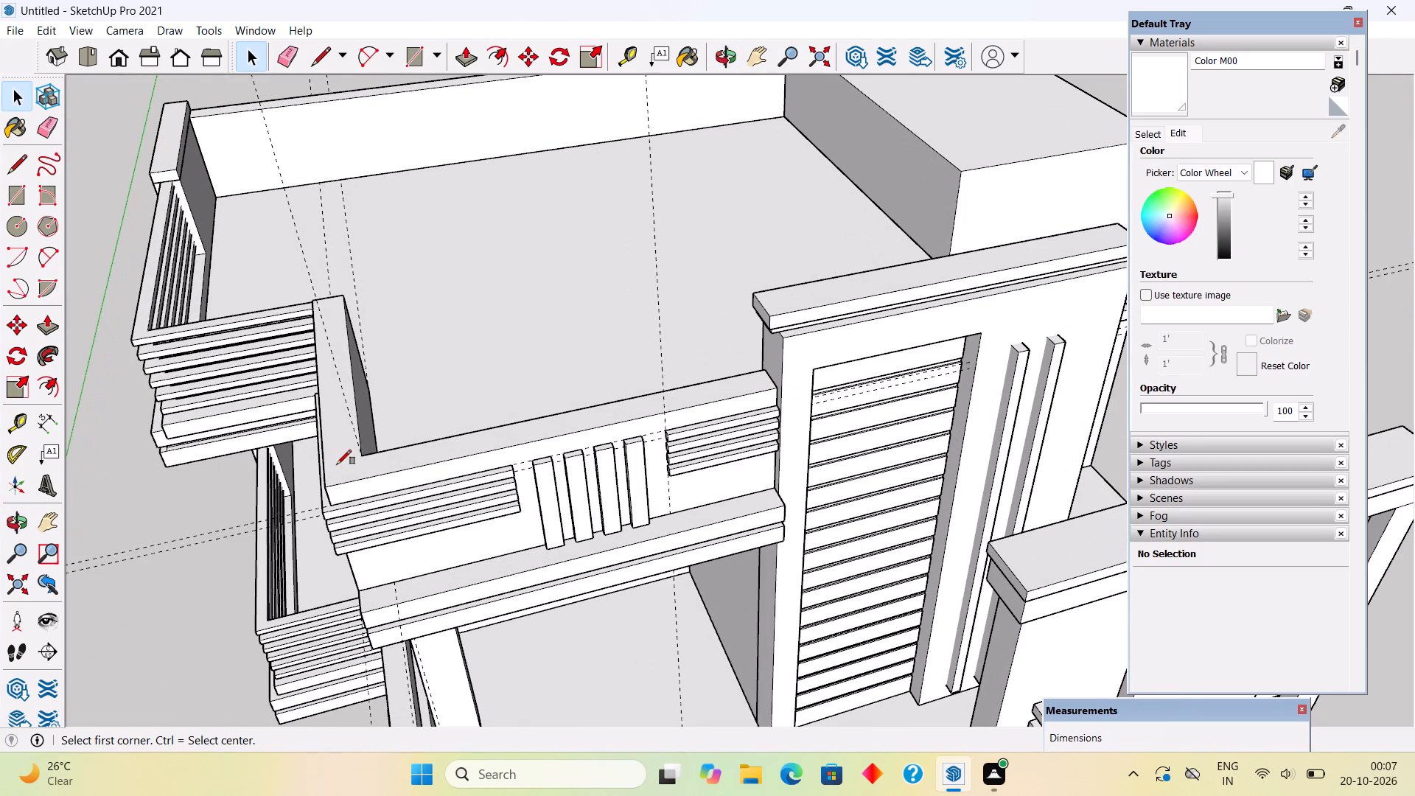
{"action": "left_click", "coordinate": [311, 305]}
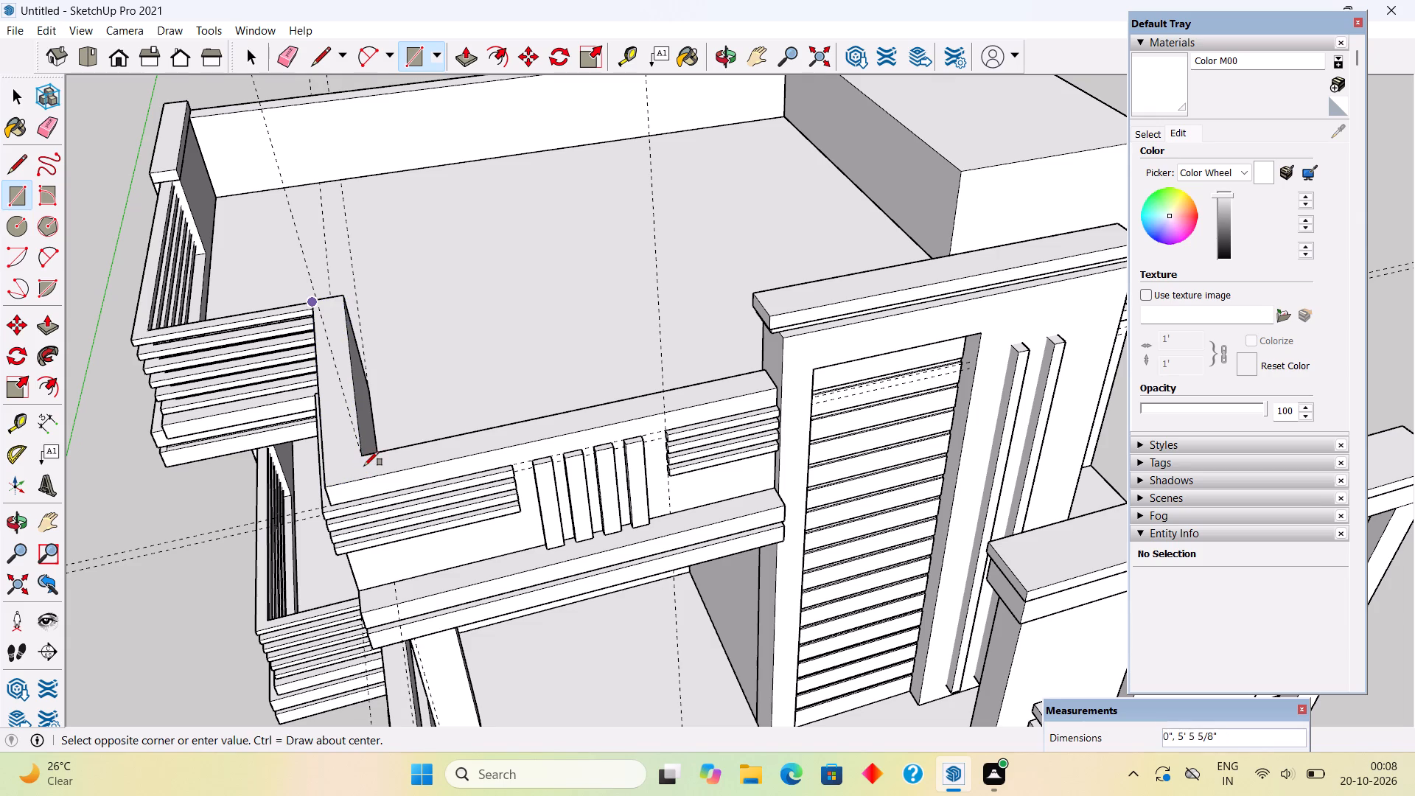
{"action": "left_click", "coordinate": [362, 456]}
{"action": "key", "text": "p"}
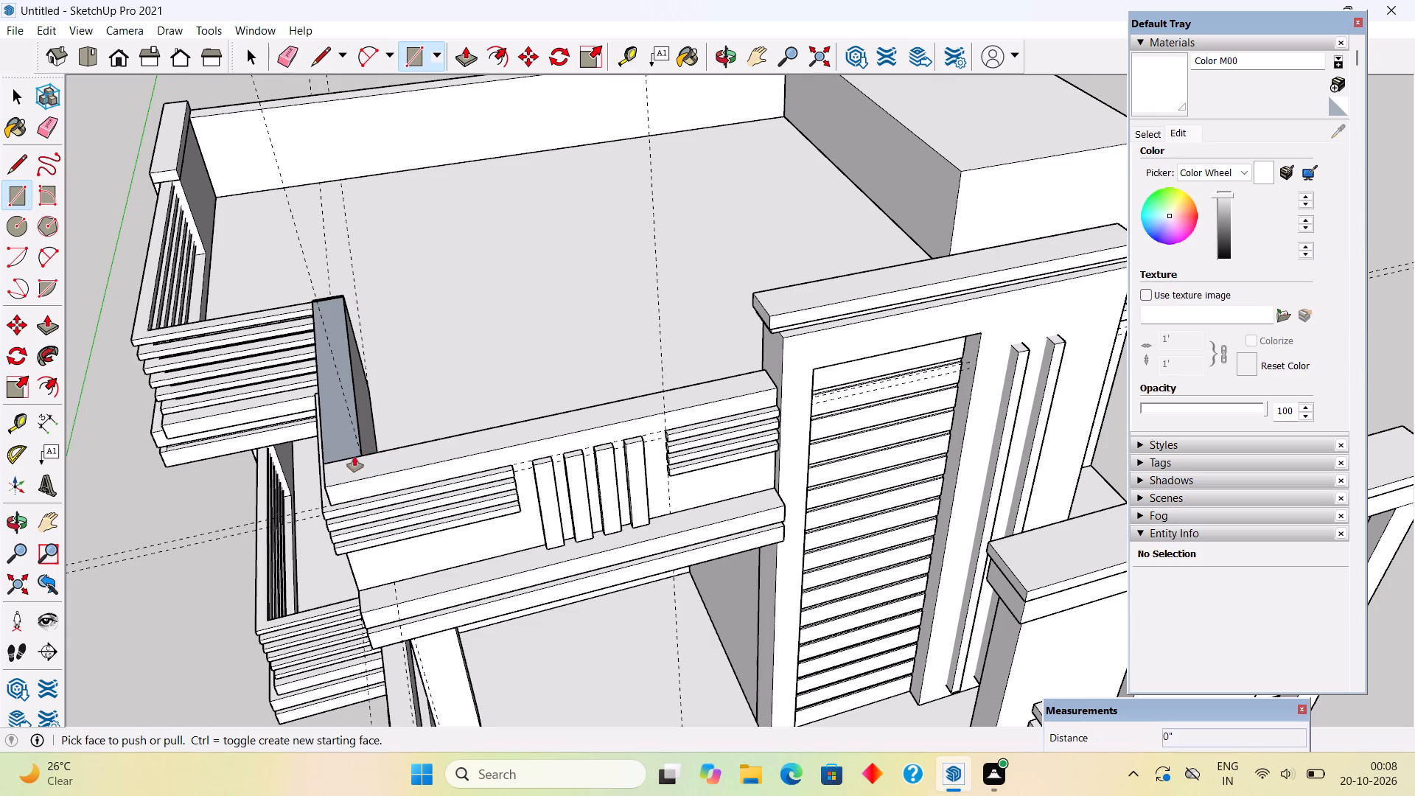
{"action": "left_click", "coordinate": [347, 443]}
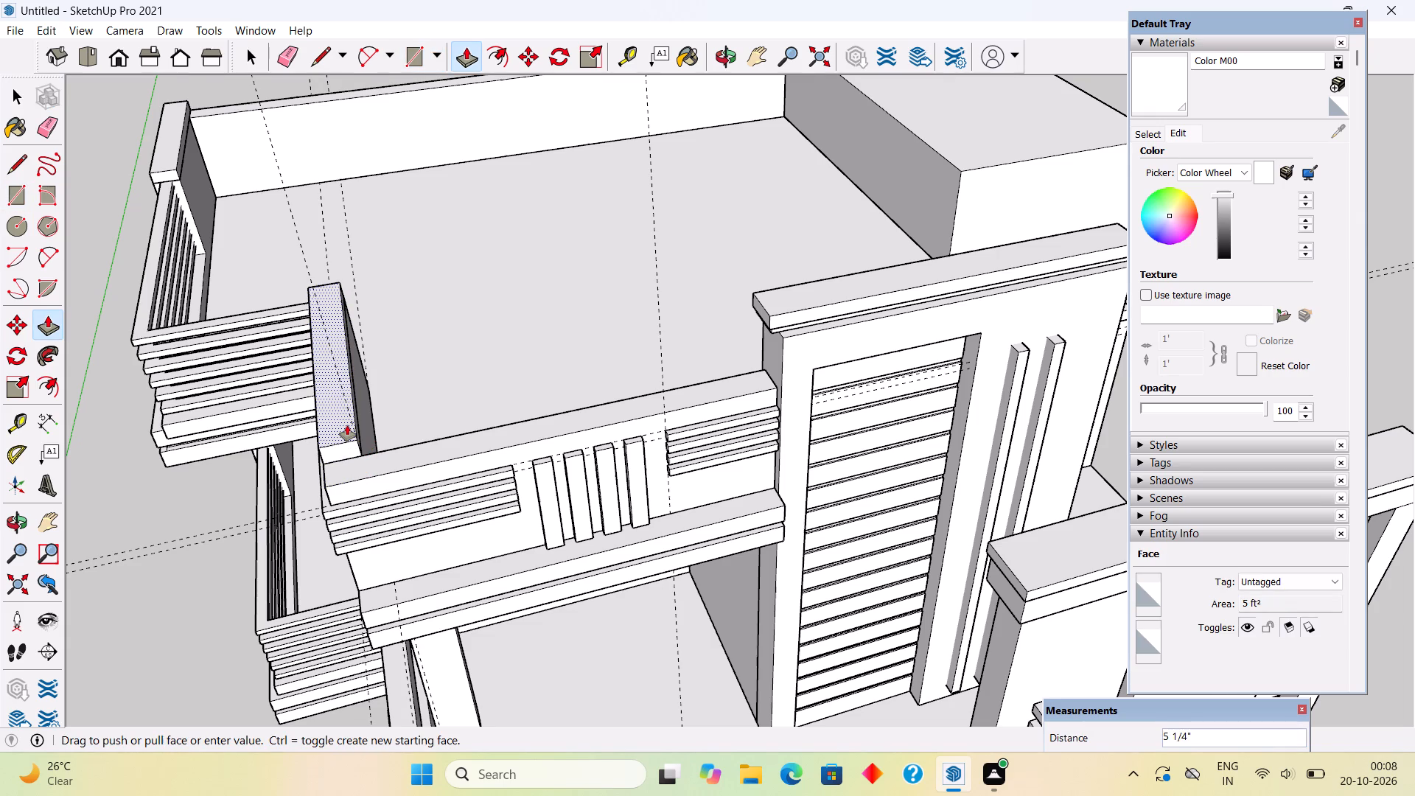
{"action": "type", "text": "4\""}
{"action": "key", "text": "Return"}
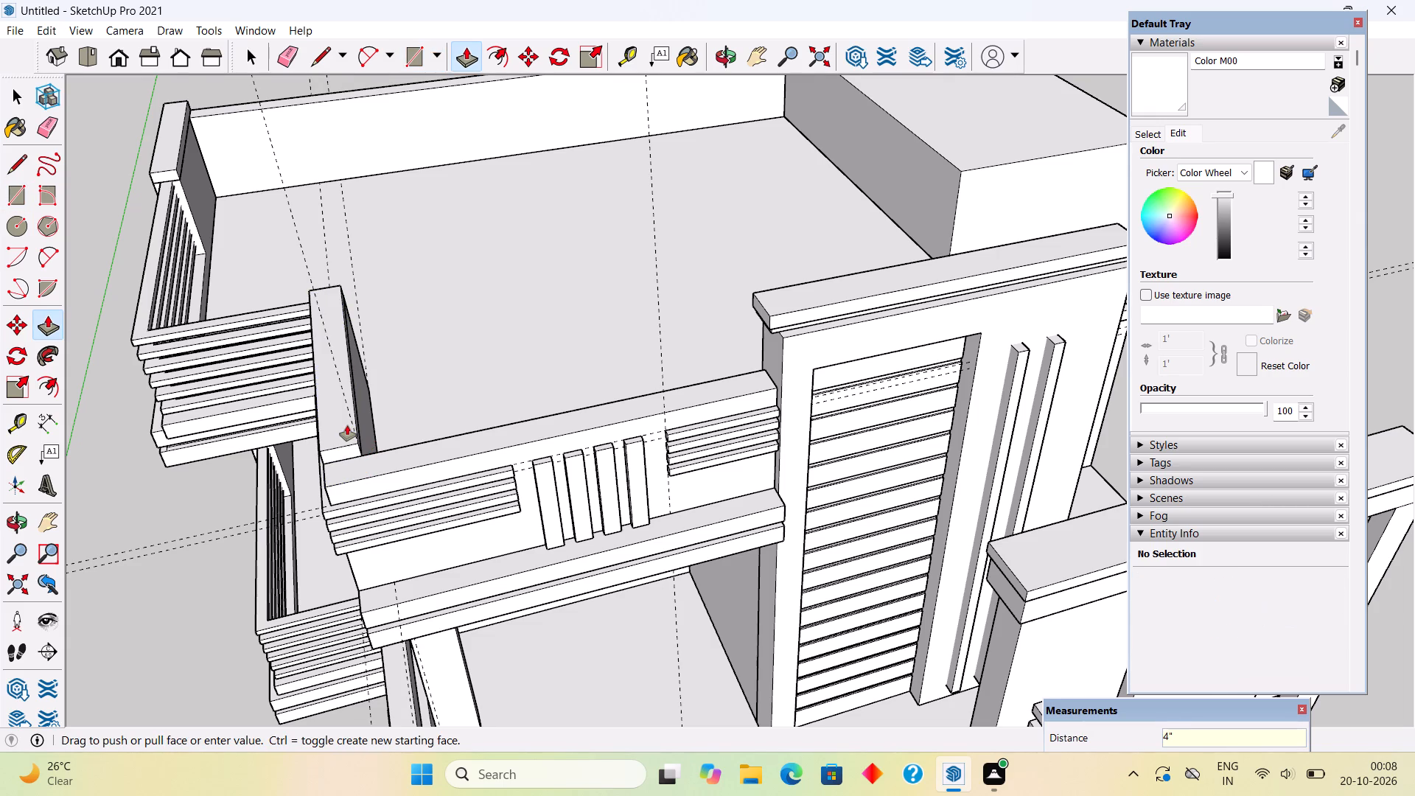
Extend the coping's end 9" to the front edge, split its inner face at the corner and extrude it 8' 11" to the tower.
{"action": "left_click", "coordinate": [351, 449]}
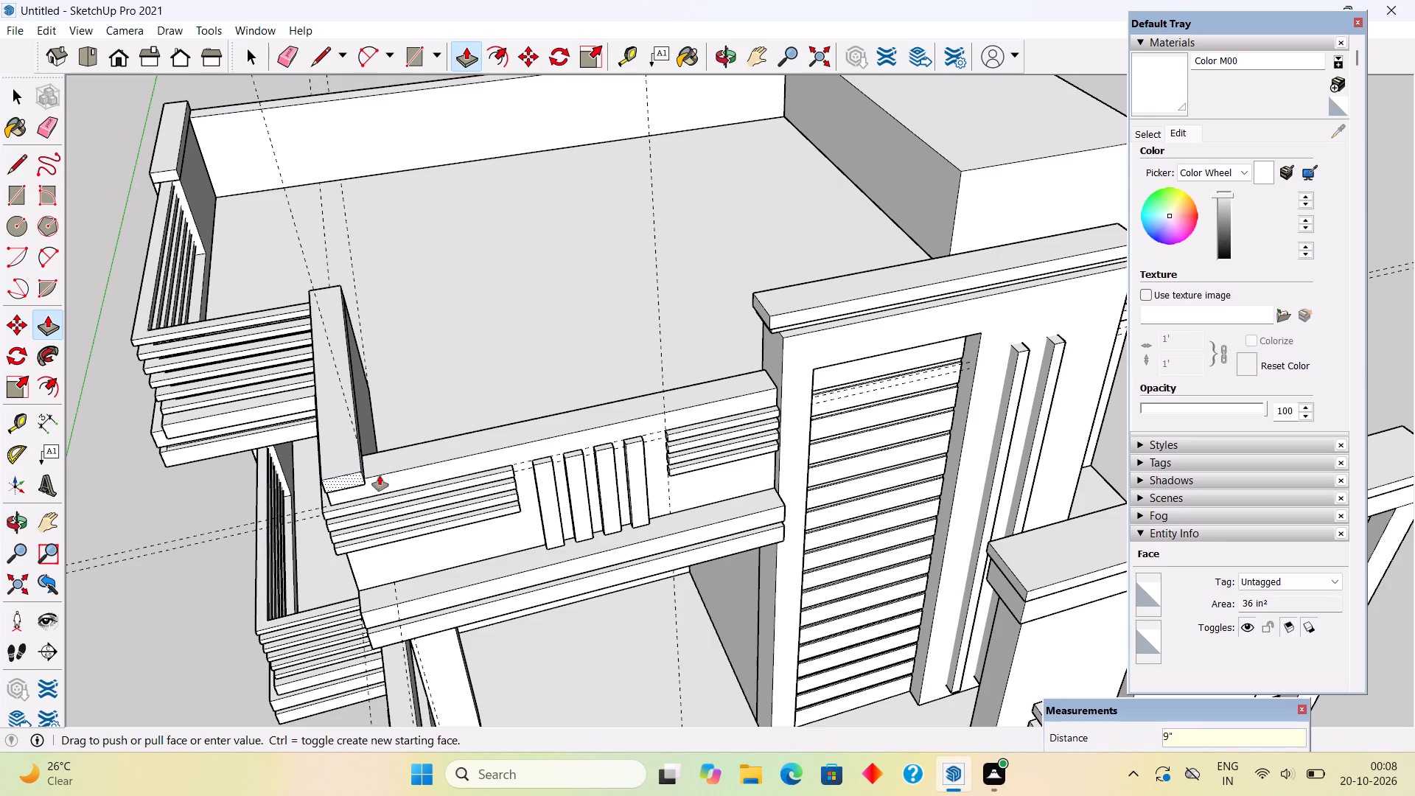
{"action": "left_click", "coordinate": [399, 474]}
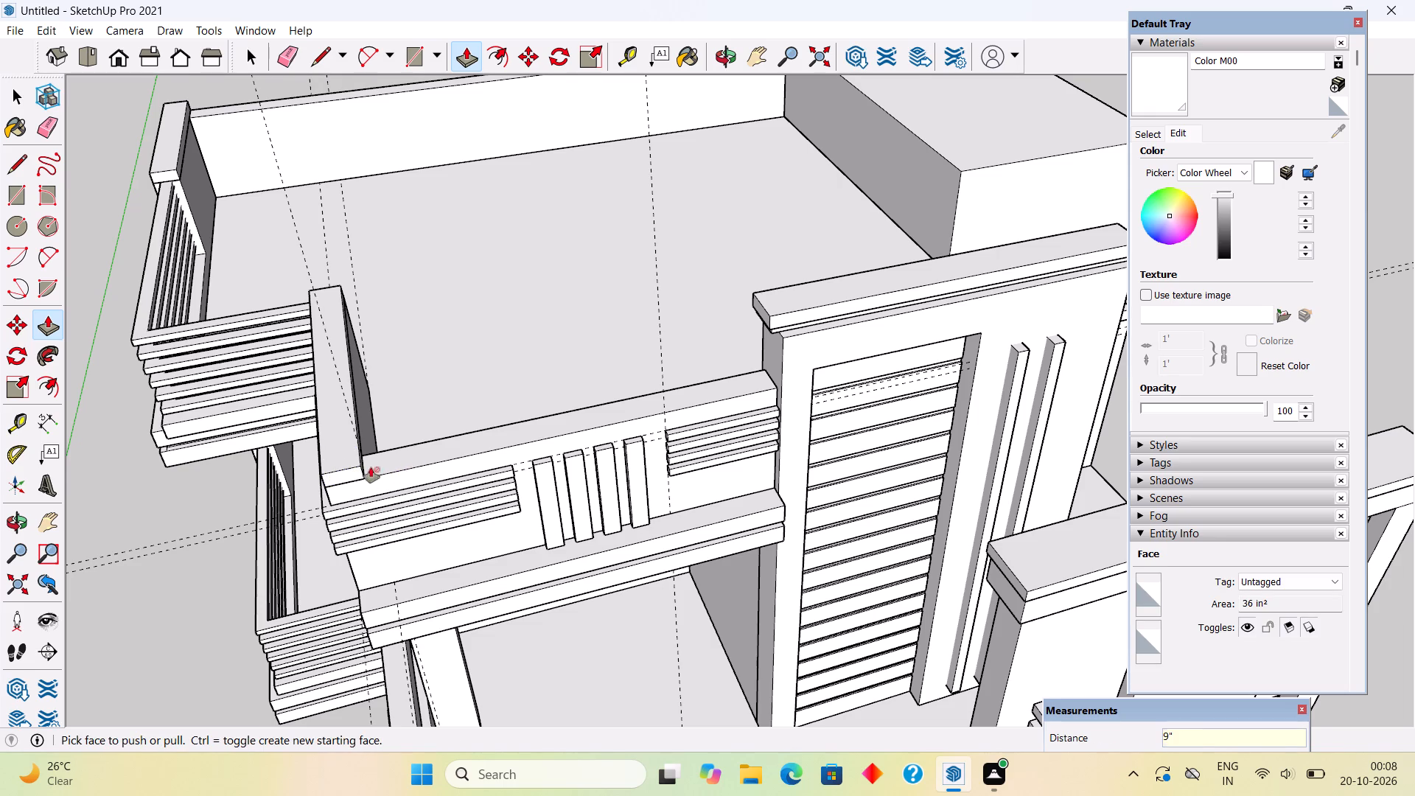
{"action": "middle_click_drag", "start_coordinate": [363, 468], "coordinate": [178, 482]}
{"action": "scroll", "coordinate": [272, 381], "scroll_direction": "up", "scroll_amount": 4}
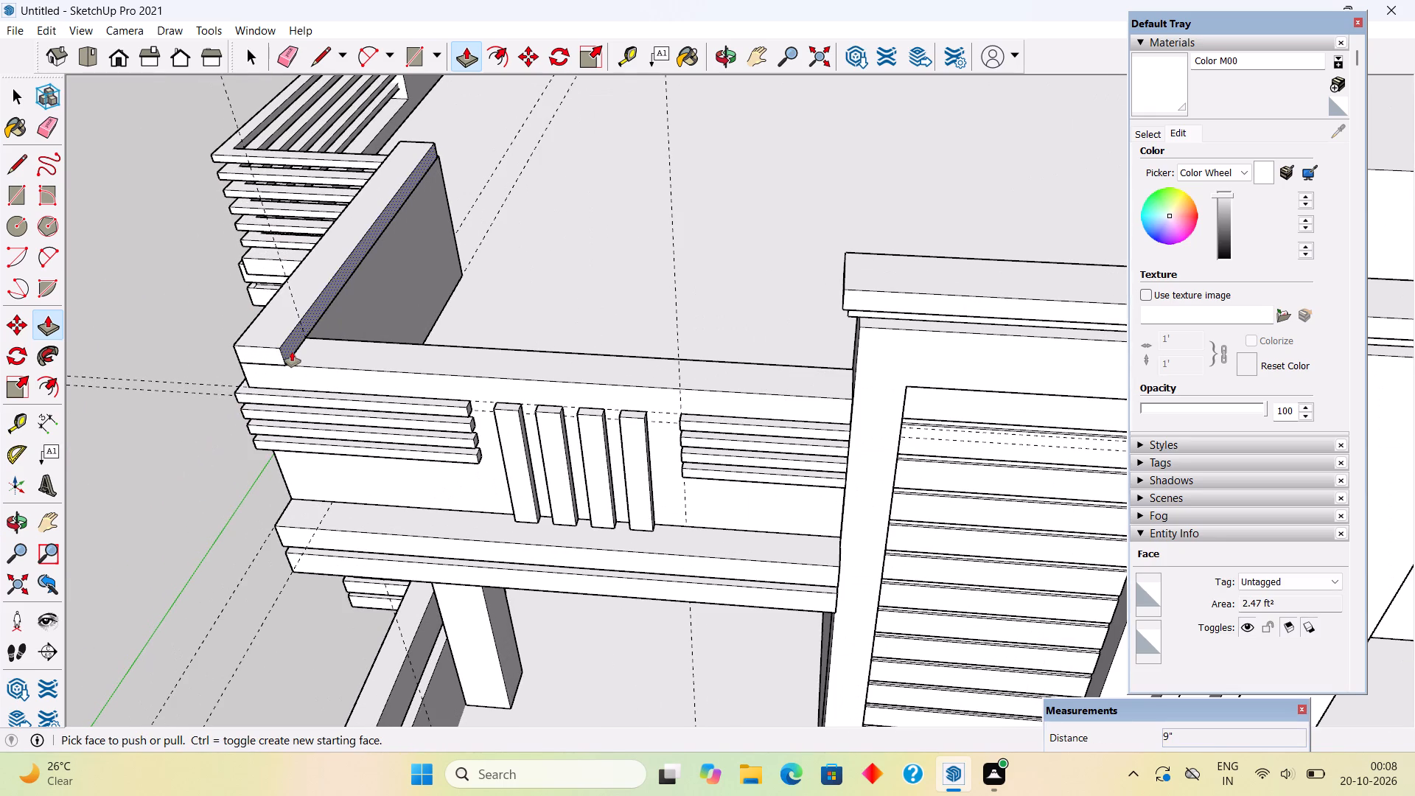
{"action": "key", "text": "l"}
{"action": "scroll", "coordinate": [307, 335], "scroll_direction": "up", "scroll_amount": 2}
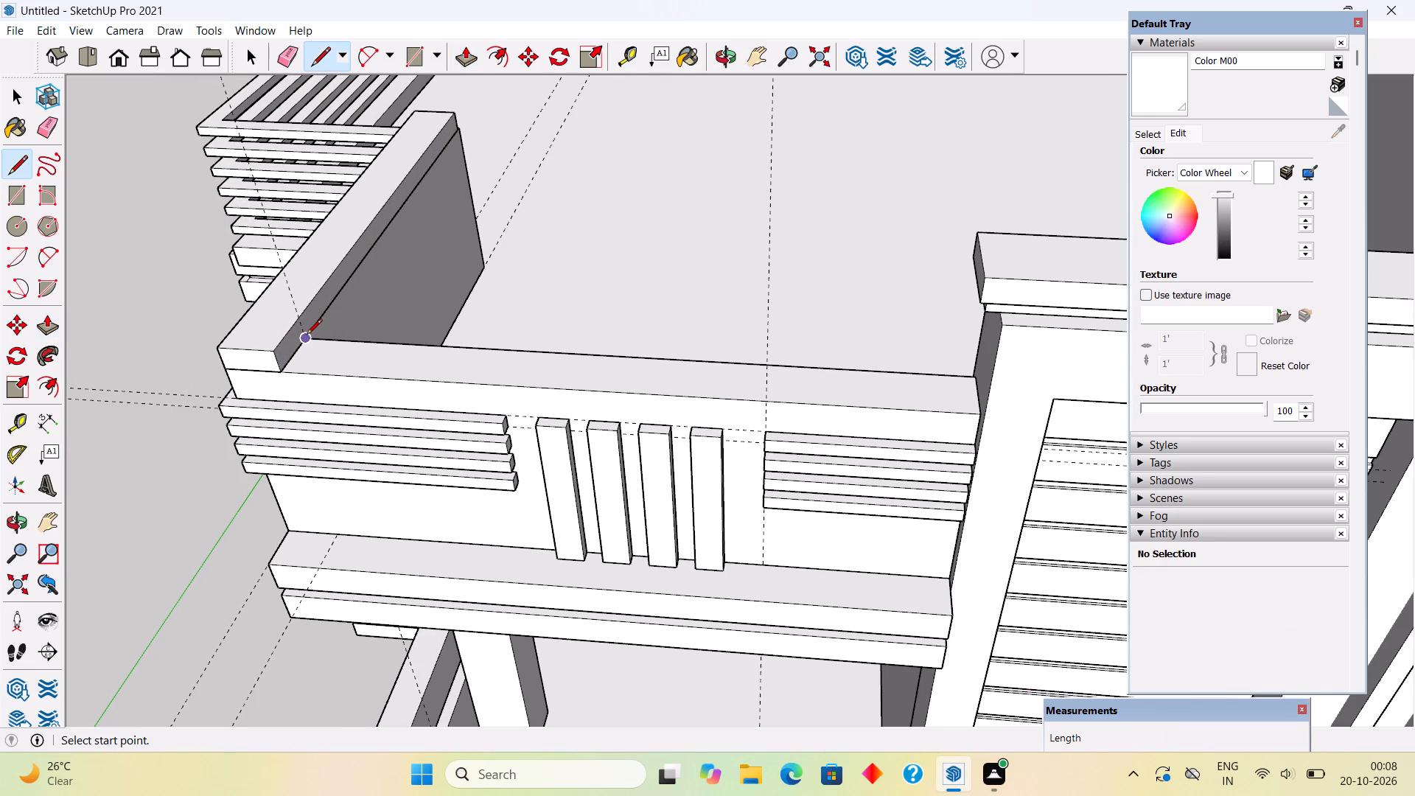
{"action": "left_click", "coordinate": [307, 335]}
{"action": "left_click", "coordinate": [296, 321]}
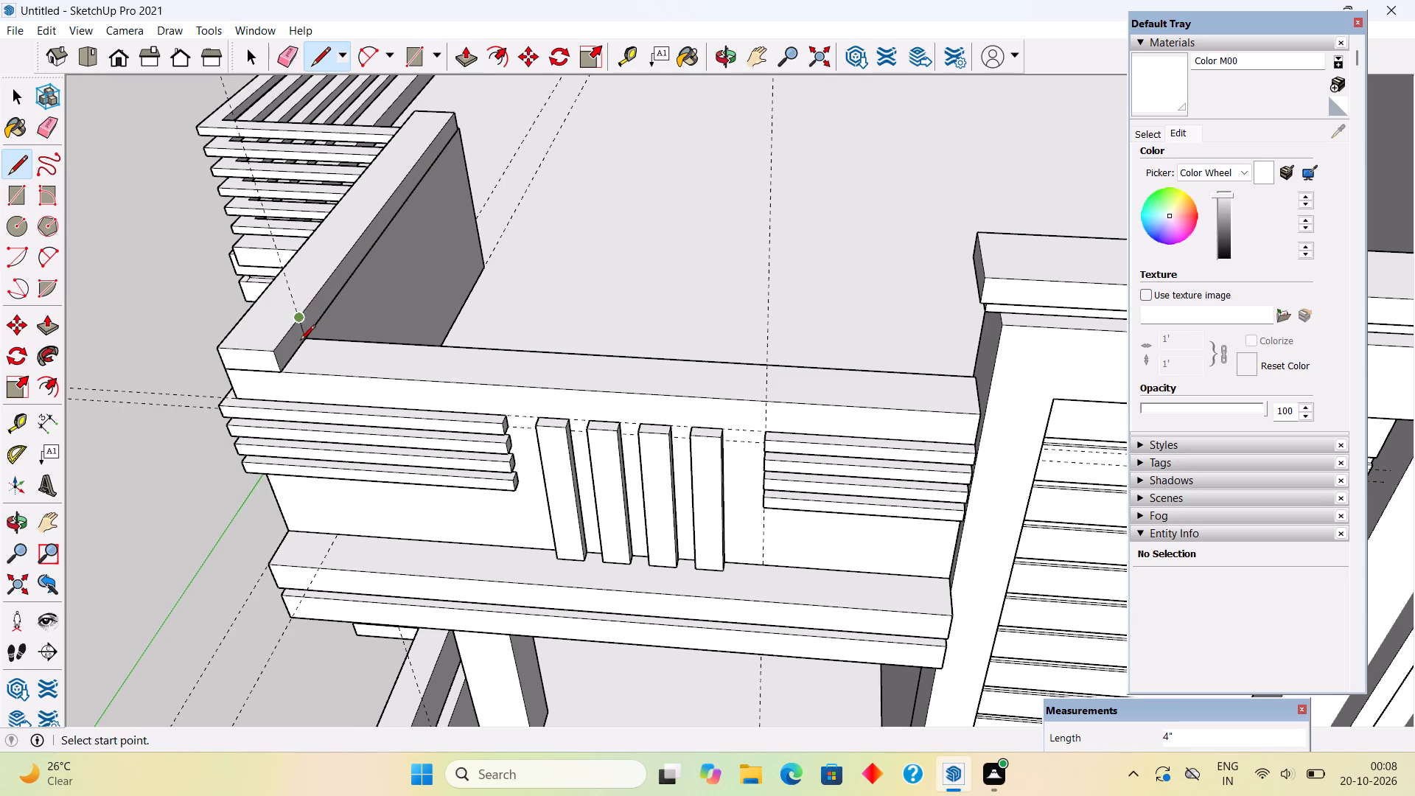
{"action": "key", "text": "p"}
{"action": "left_click", "coordinate": [292, 349]}
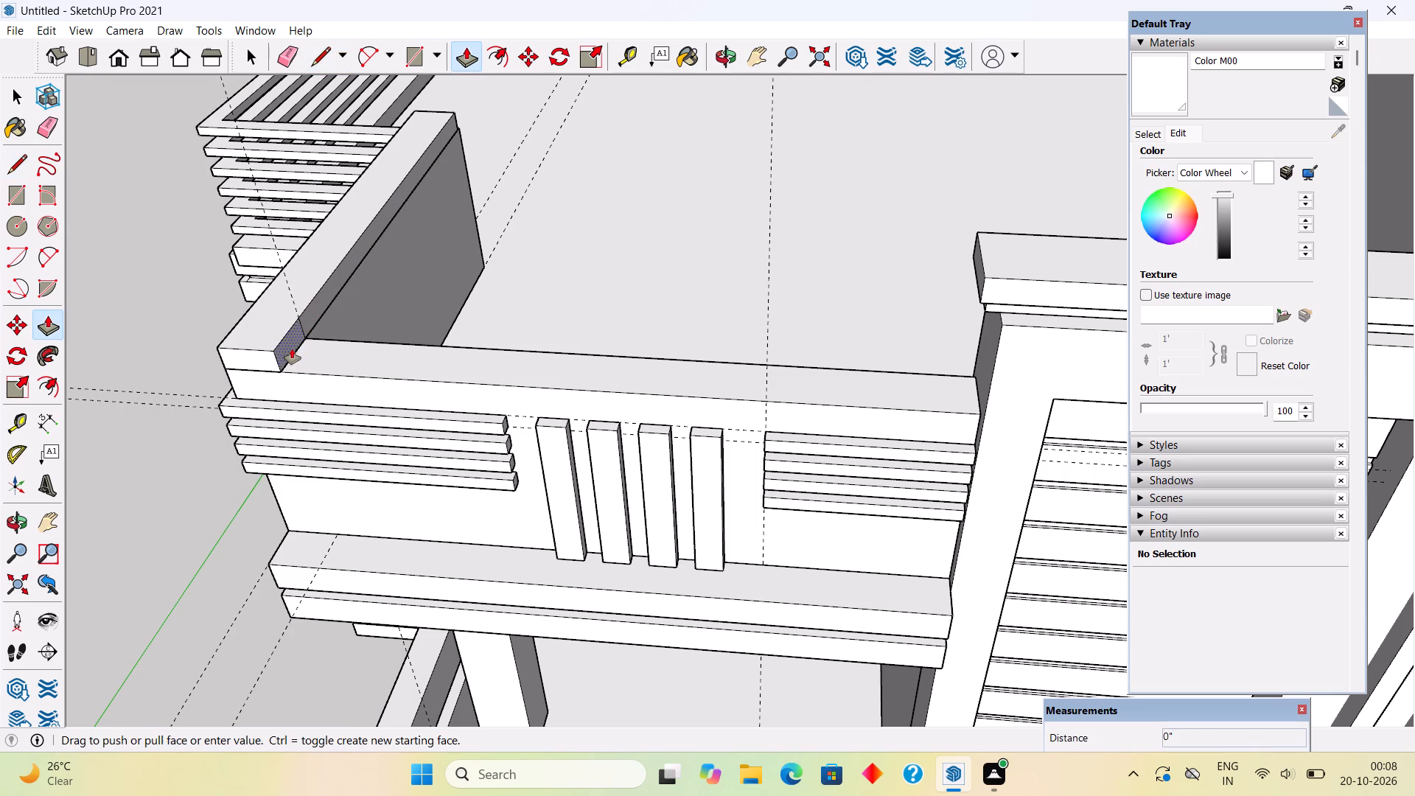
{"action": "left_click", "coordinate": [989, 400]}
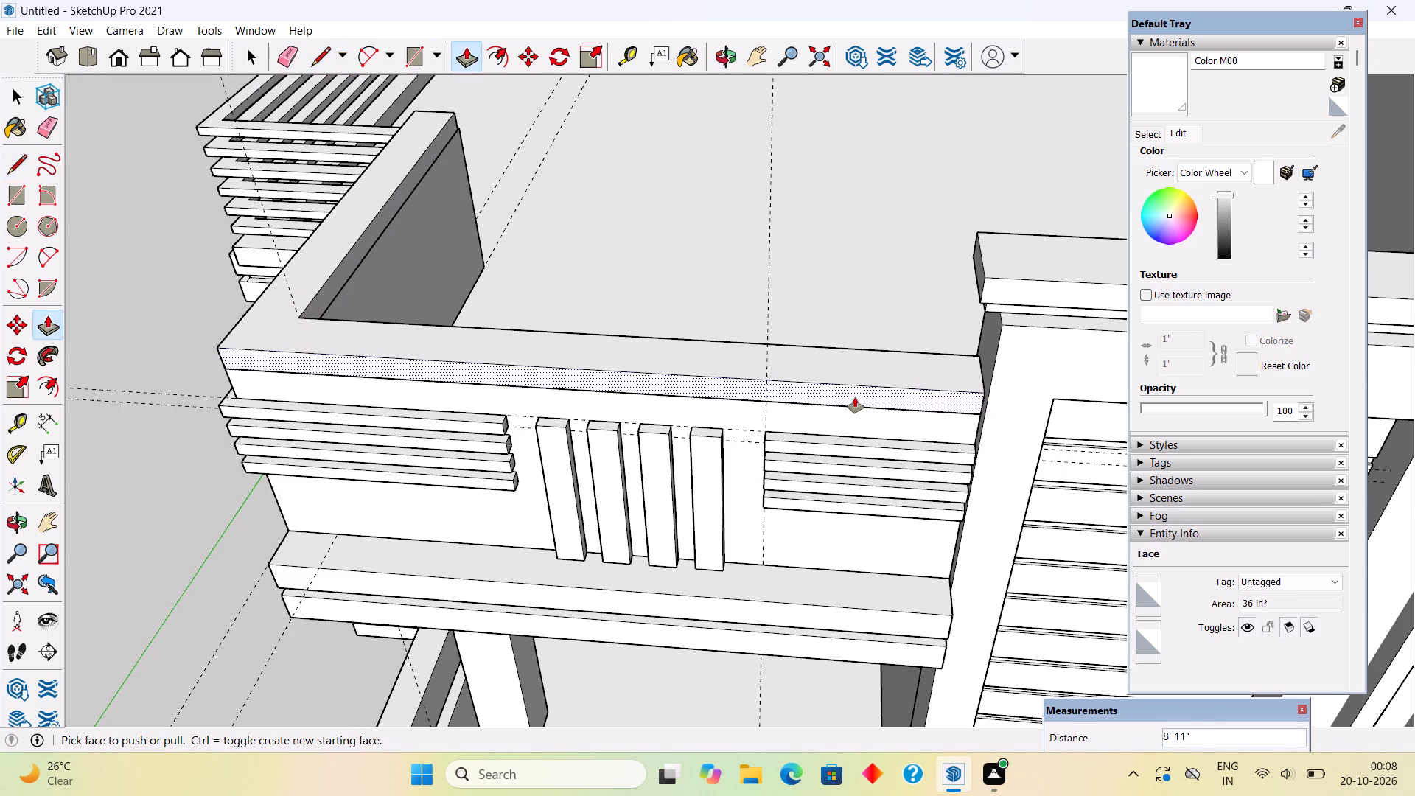
Extrude the coping's front face and its outer side face 2" outward to form an overhang.
{"action": "left_click", "coordinate": [855, 397]}
{"action": "type", "text": "2\""}
{"action": "key", "text": "Return"}
{"action": "scroll", "coordinate": [853, 404], "scroll_direction": "up", "scroll_amount": 1}
{"action": "scroll", "coordinate": [838, 402], "scroll_direction": "down", "scroll_amount": 3}
{"action": "middle_click_drag", "start_coordinate": [435, 422], "coordinate": [904, 372]}
{"action": "double_click", "coordinate": [800, 405]}
Group all geometry of the L-shaped coping on the upper parapet.
{"action": "key", "text": "space"}
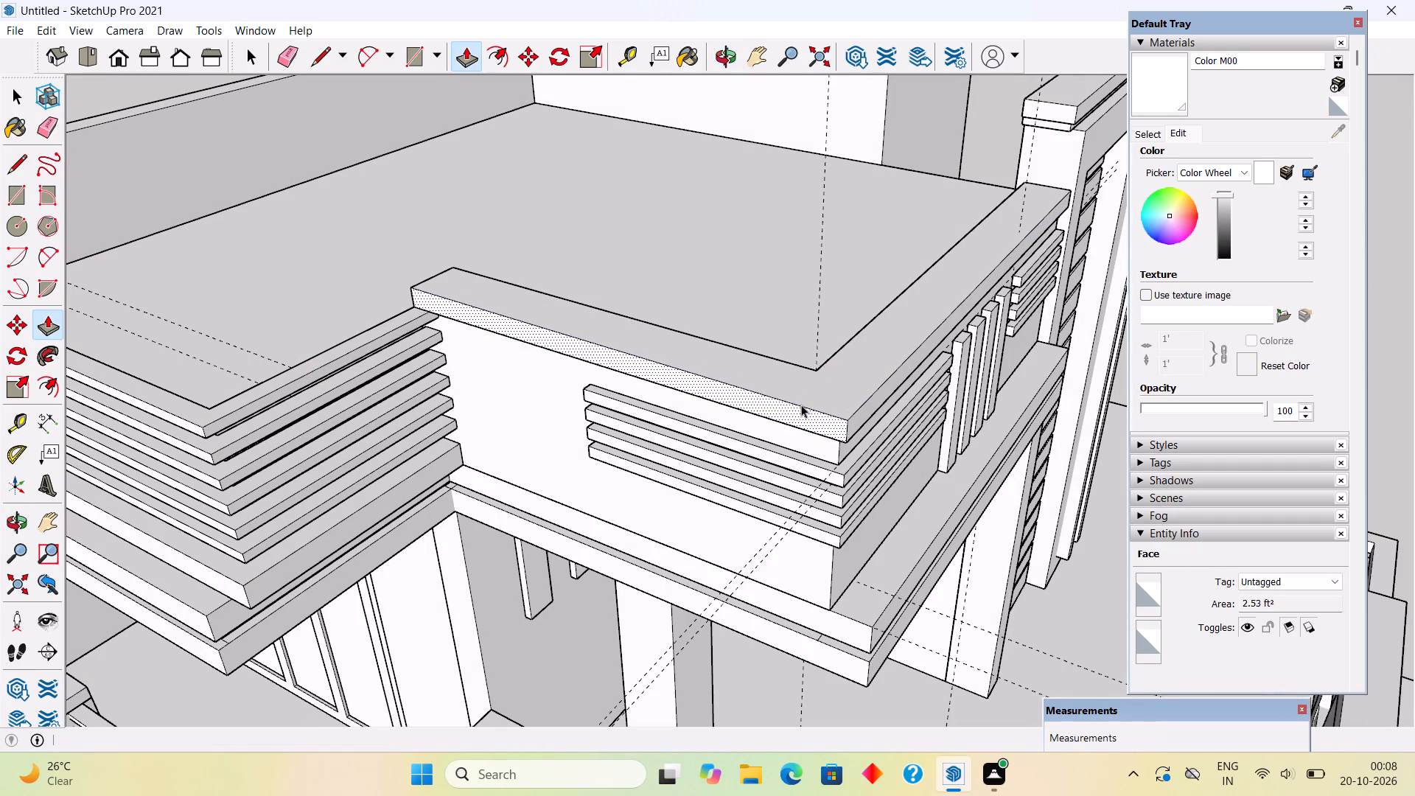
{"action": "triple_click", "coordinate": [803, 405]}
{"action": "right_click", "coordinate": [803, 405]}
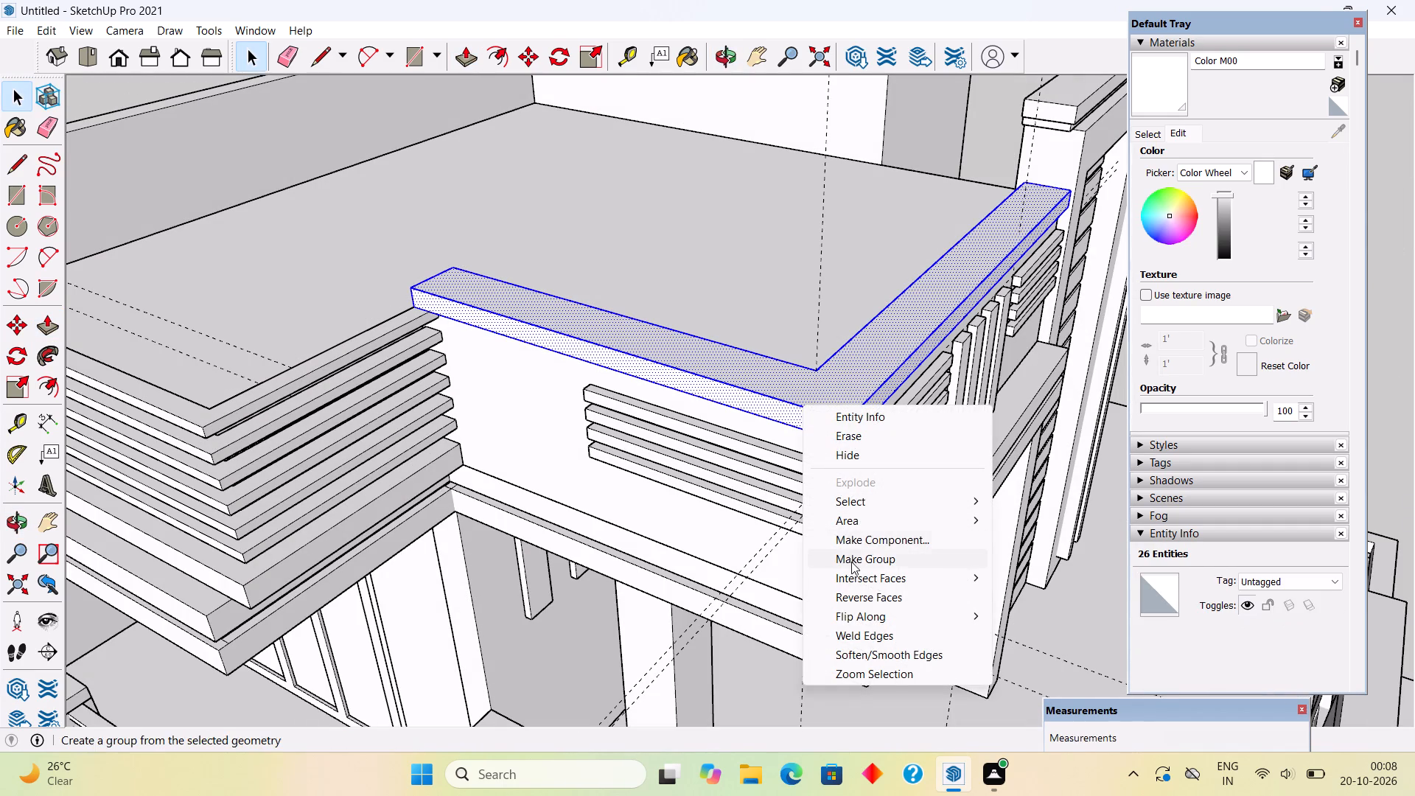
{"action": "left_click", "coordinate": [852, 562]}
{"action": "scroll", "coordinate": [826, 564], "scroll_direction": "down", "scroll_amount": 5}
{"action": "left_click", "coordinate": [421, 142]}
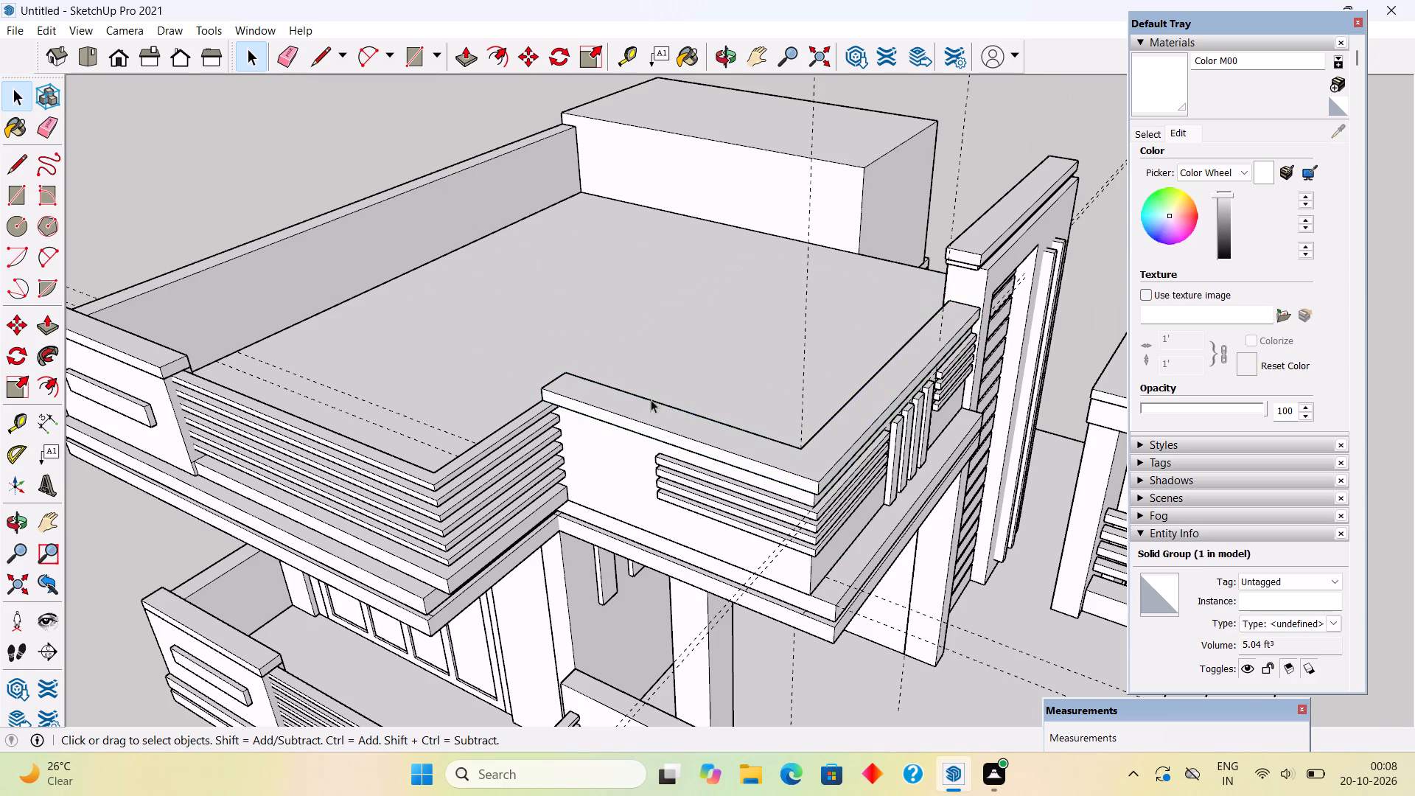
Examine the parapet coping and the whole front elevation from several angles.
{"action": "middle_click_drag", "start_coordinate": [663, 421], "coordinate": [446, 246]}
{"action": "scroll", "coordinate": [457, 249], "scroll_direction": "down", "scroll_amount": 2}
{"action": "middle_click_drag", "start_coordinate": [498, 325], "coordinate": [304, 242]}
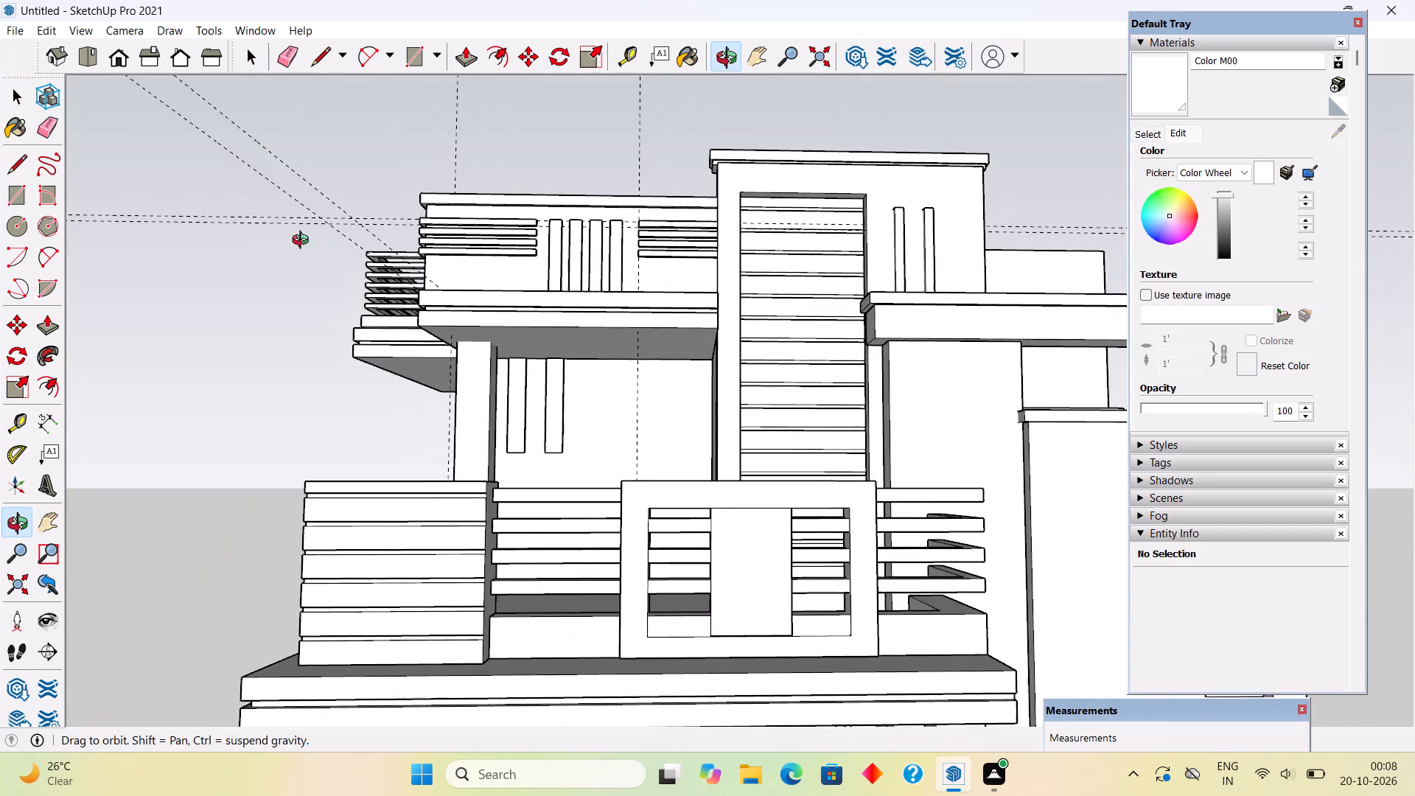
{"action": "middle_click_drag", "start_coordinate": [304, 242], "coordinate": [282, 270]}
{"action": "scroll", "coordinate": [282, 270], "scroll_direction": "down", "scroll_amount": 2}
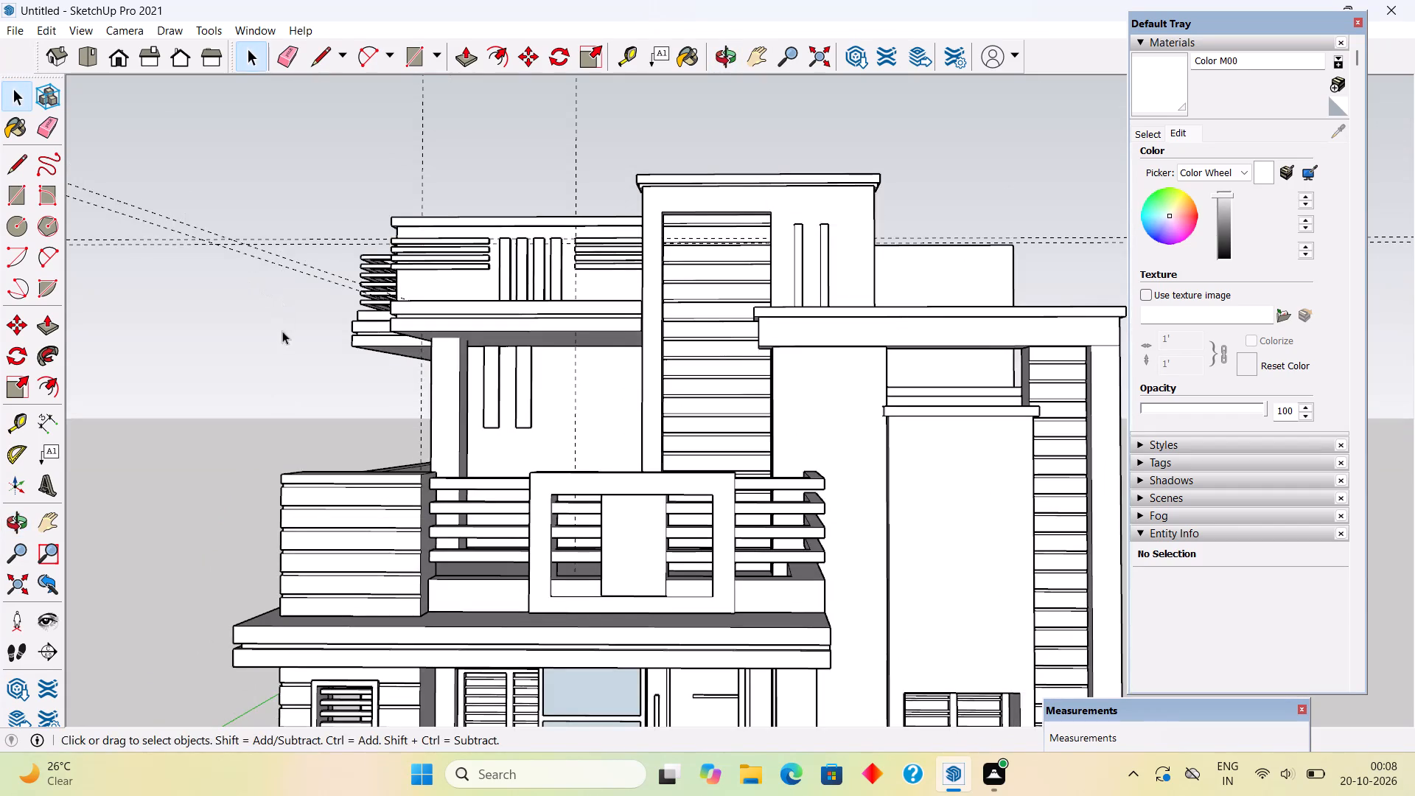
{"action": "middle_click_drag", "start_coordinate": [295, 382], "coordinate": [423, 386]}
{"action": "scroll", "coordinate": [423, 386], "scroll_direction": "down", "scroll_amount": 5}
{"action": "scroll", "coordinate": [421, 318], "scroll_direction": "up", "scroll_amount": 9}
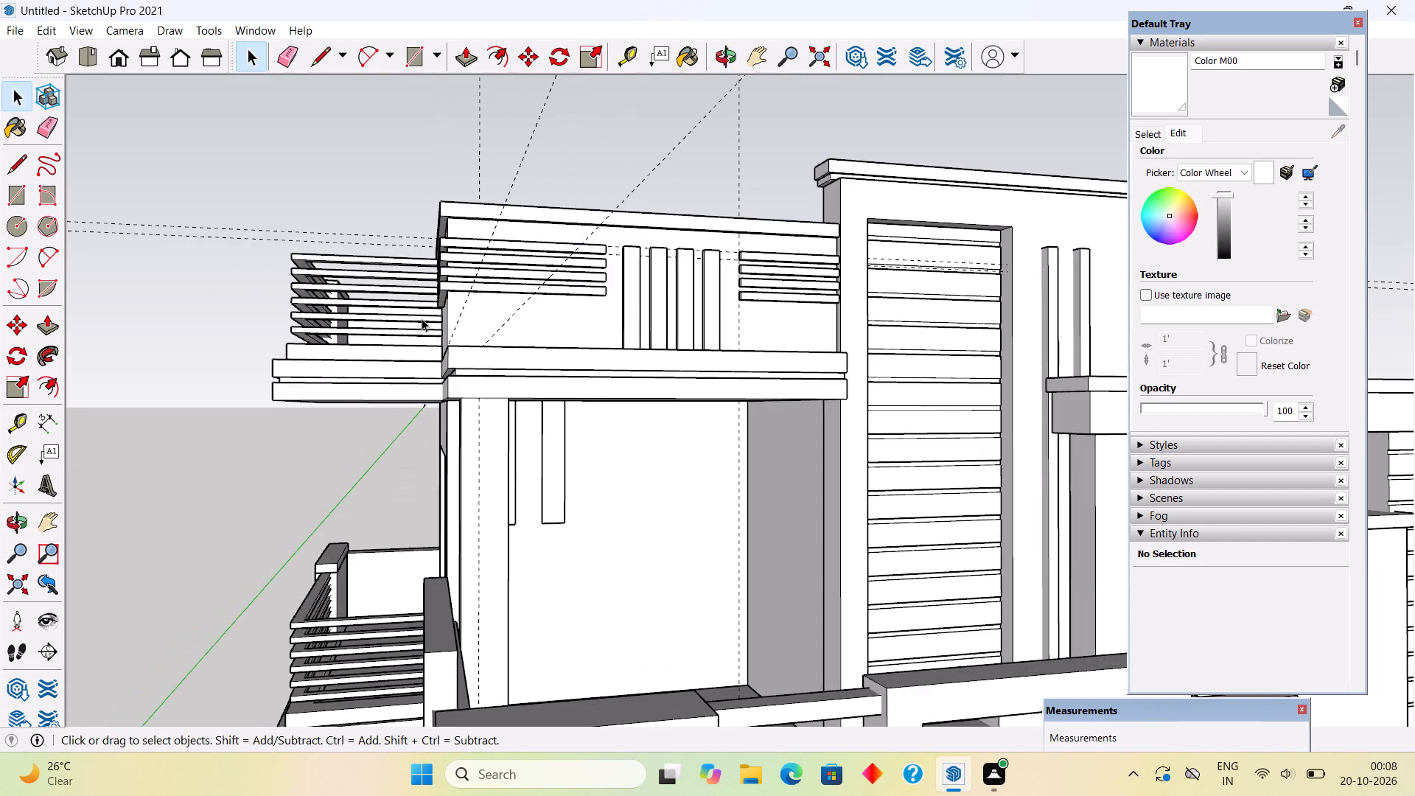
Move the four horizontal strips wrapping the upper parapet's outer corner straight down by 5".
{"action": "scroll", "coordinate": [428, 301], "scroll_direction": "up", "scroll_amount": 5}
{"action": "left_click", "coordinate": [473, 196]}
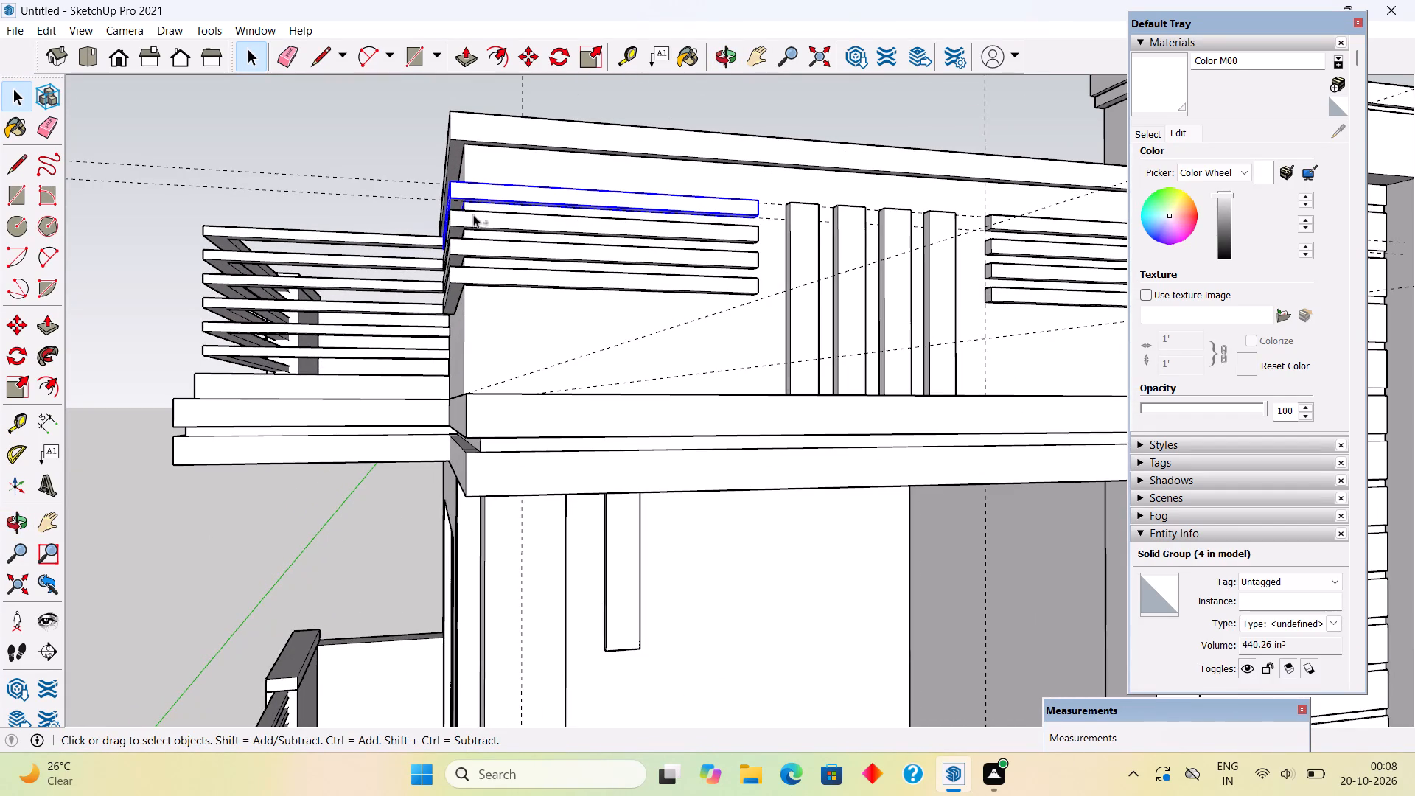
{"action": "left_click", "coordinate": [472, 218], "text": "ctrl"}
{"action": "left_click", "coordinate": [475, 248], "text": "ctrl"}
{"action": "left_click", "coordinate": [475, 280], "text": "ctrl"}
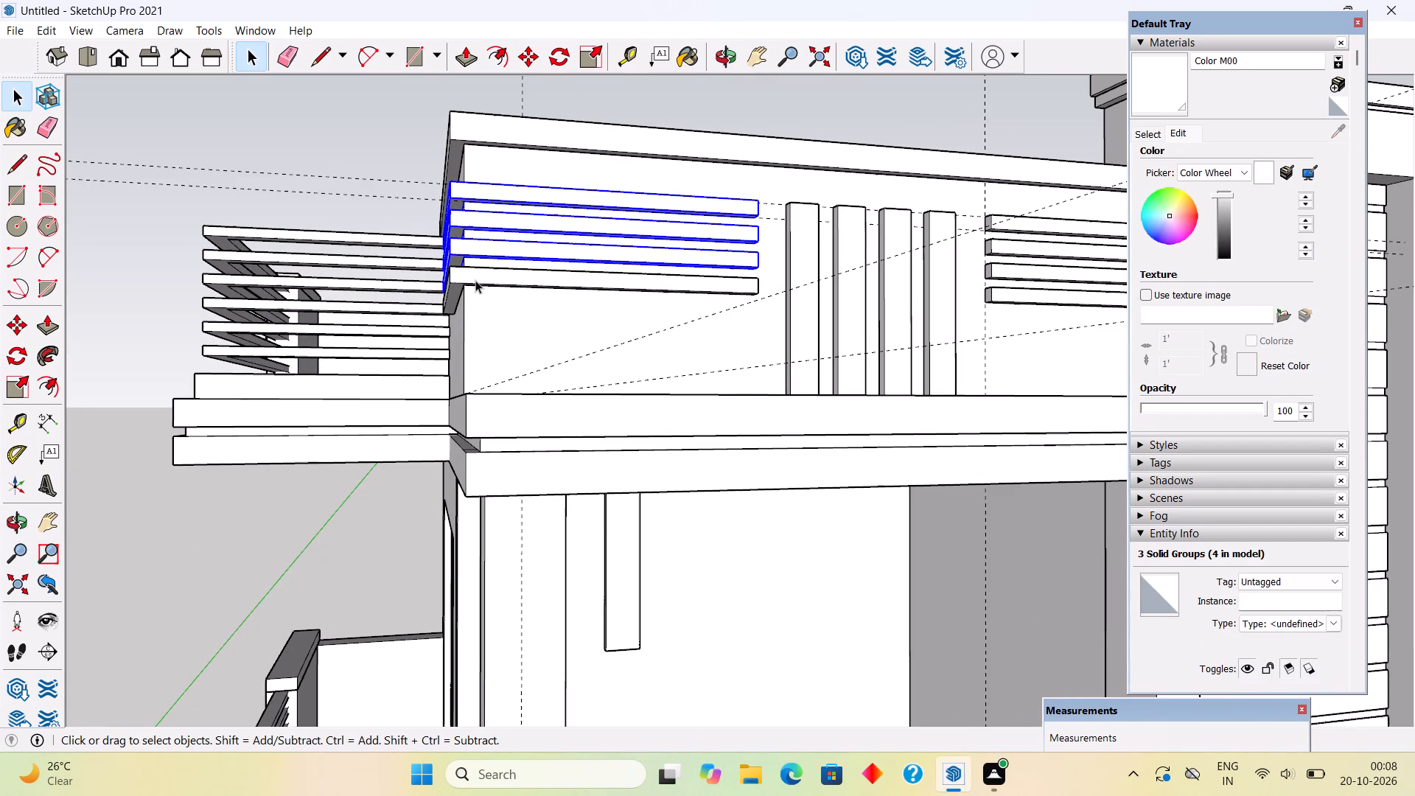
{"action": "left_click", "coordinate": [469, 242], "text": "ctrl"}
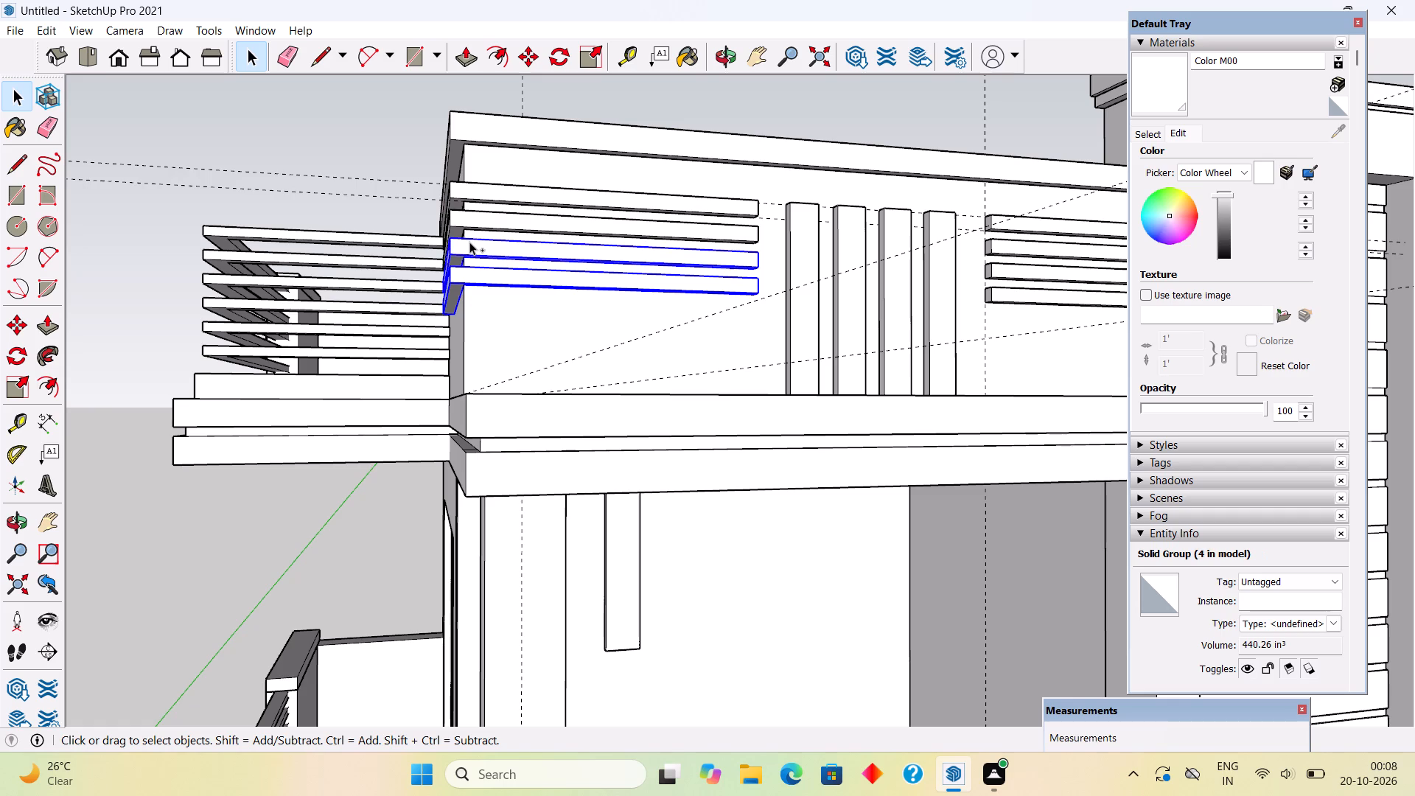
{"action": "left_click", "coordinate": [482, 217], "text": "ctrl"}
{"action": "left_click", "coordinate": [486, 187], "text": "ctrl"}
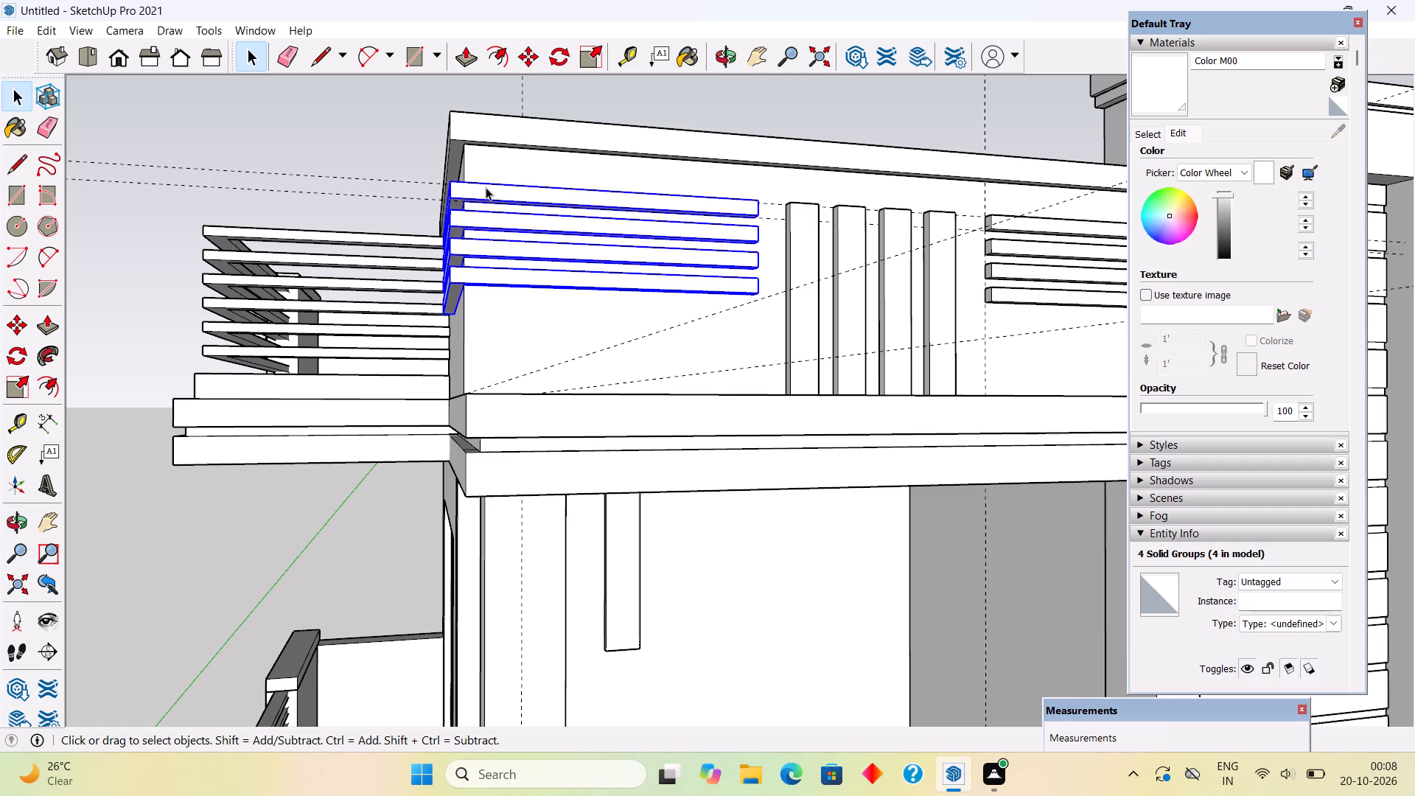
{"action": "key", "text": "m"}
{"action": "left_click", "coordinate": [486, 187]}
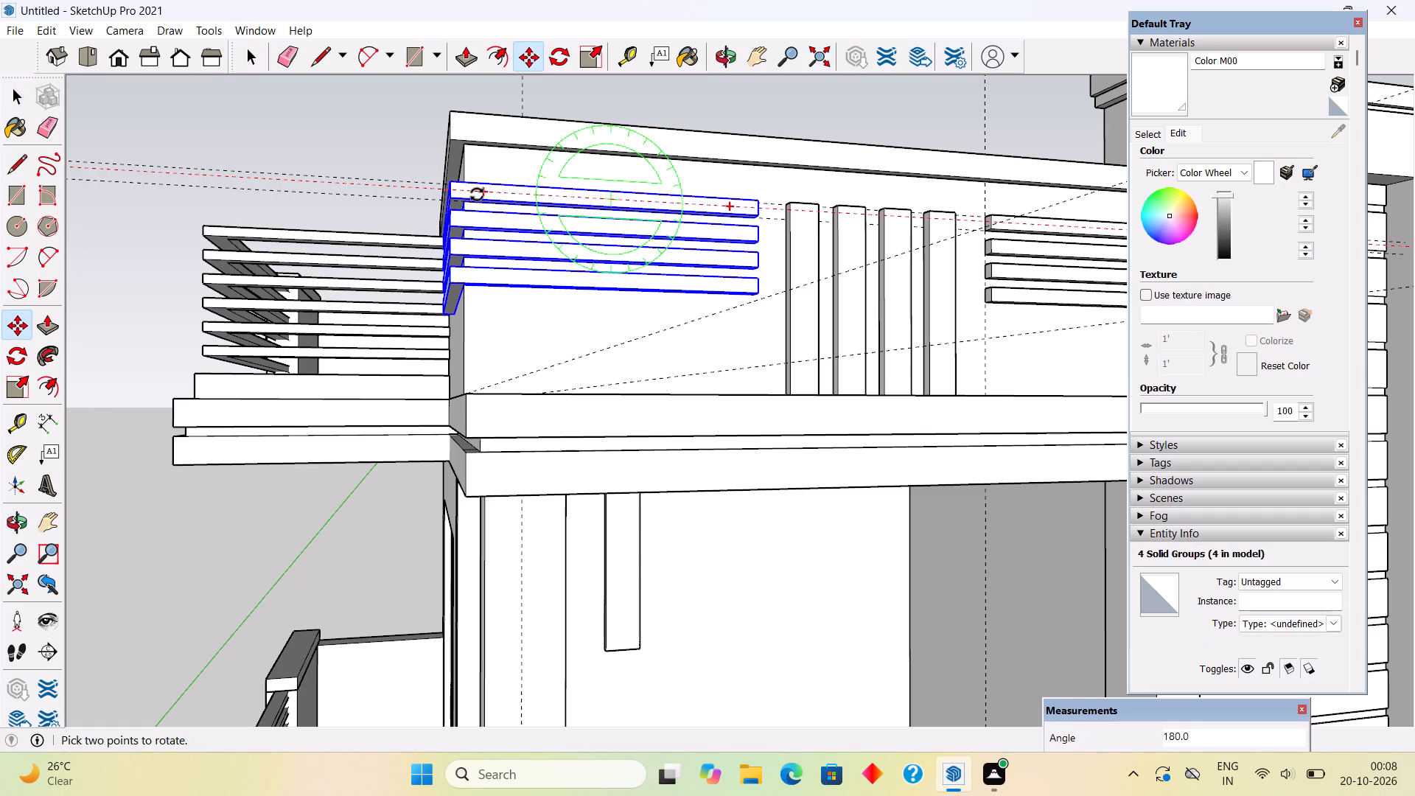
{"action": "key", "text": "space"}
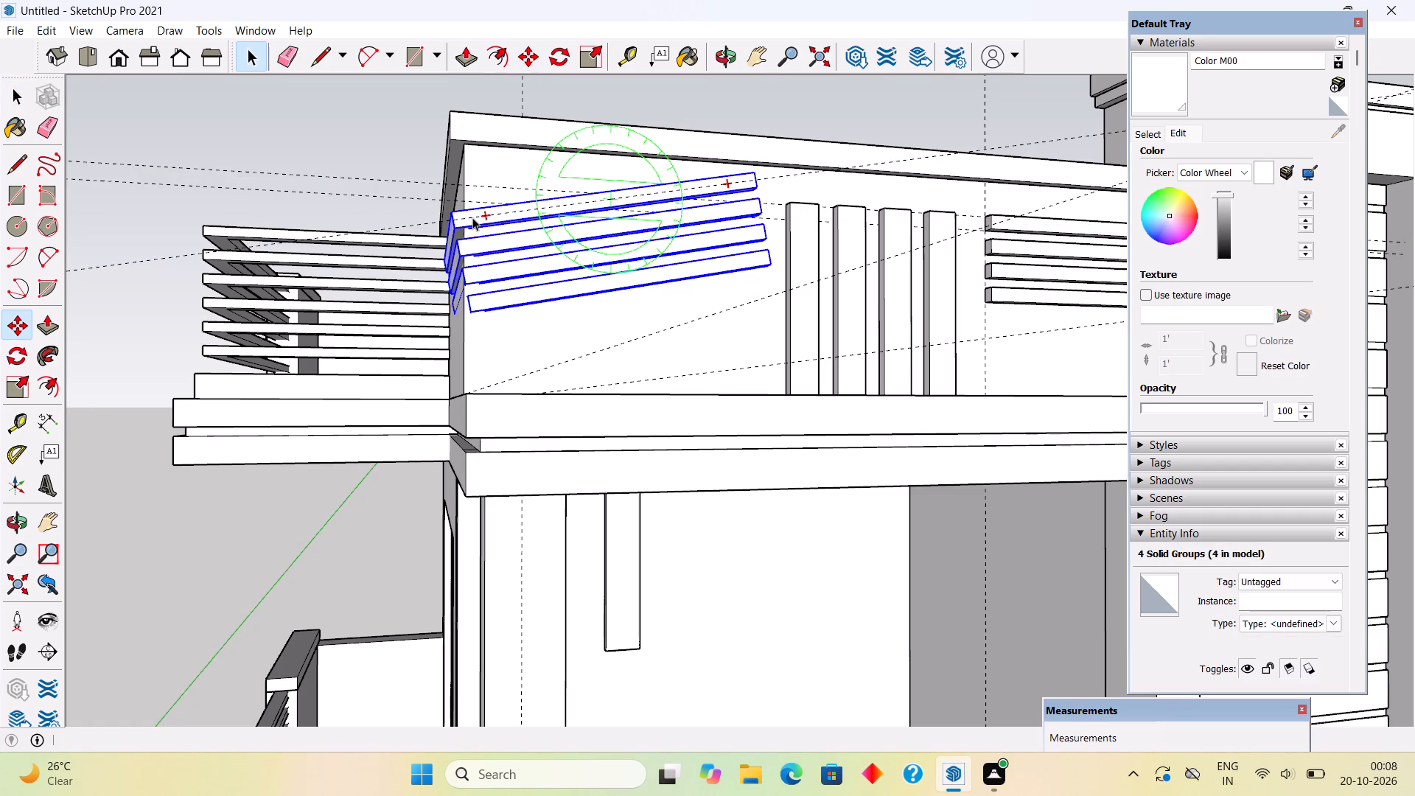
{"action": "key", "text": "m"}
{"action": "left_click", "coordinate": [472, 217]}
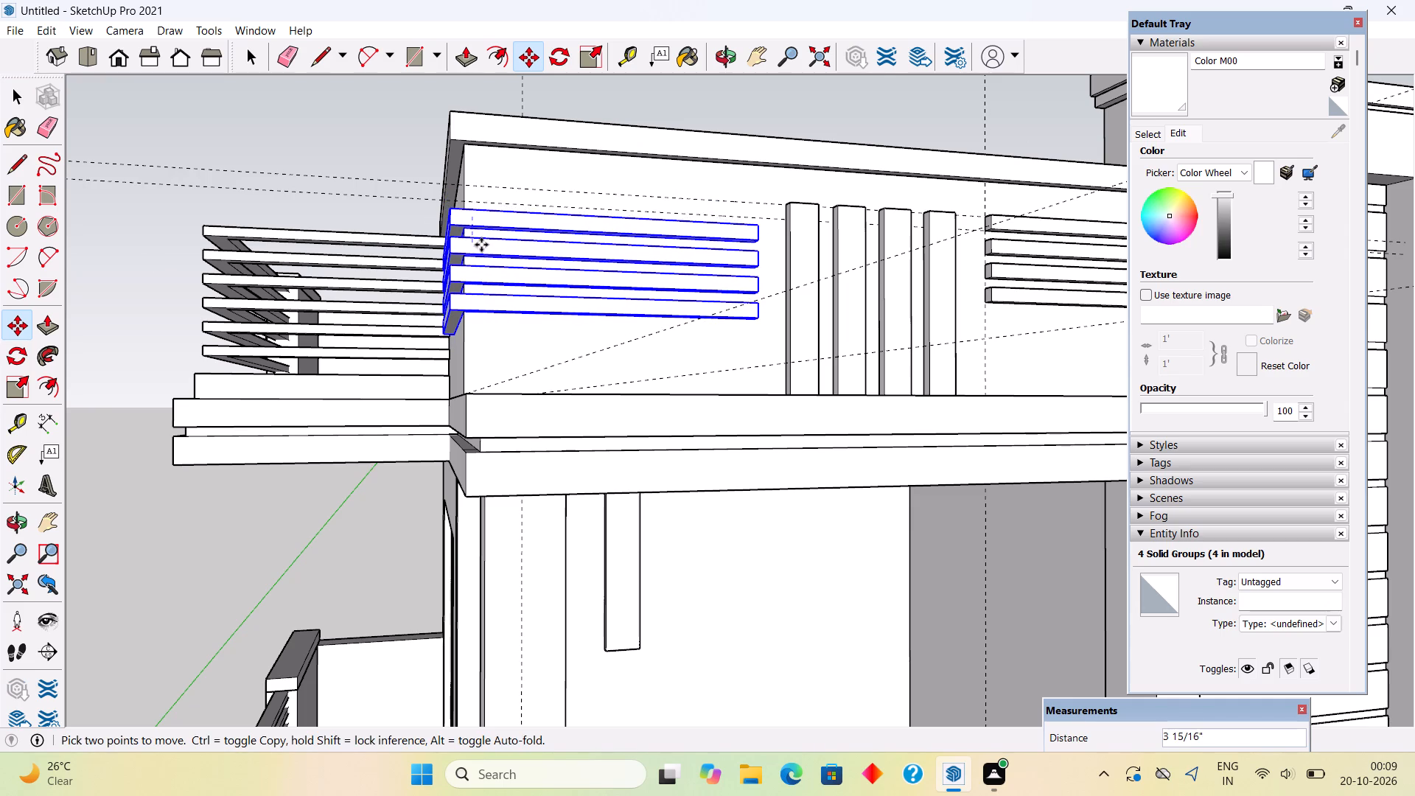
{"action": "type", "text": "5\""}
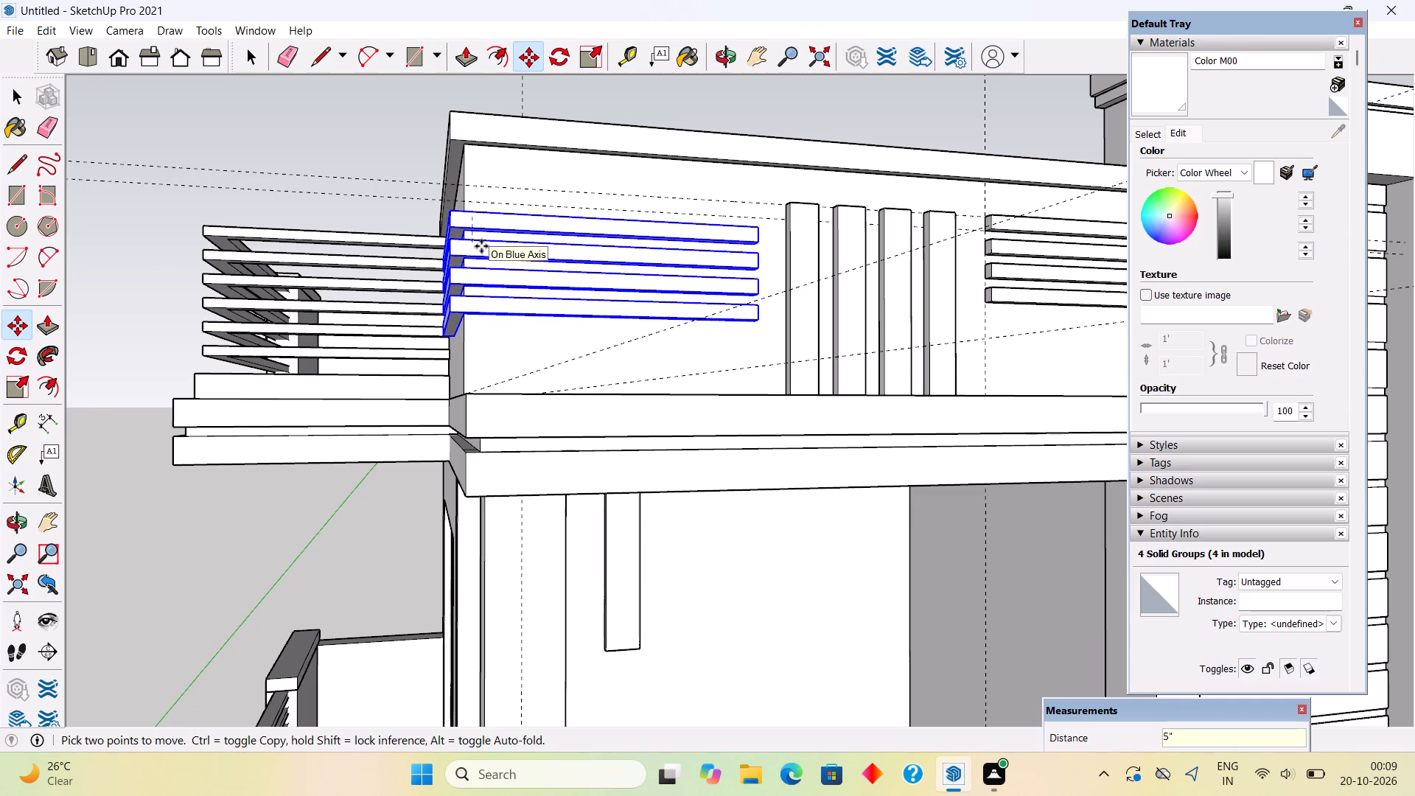
{"action": "key", "text": "Return"}
{"action": "key", "text": "space"}
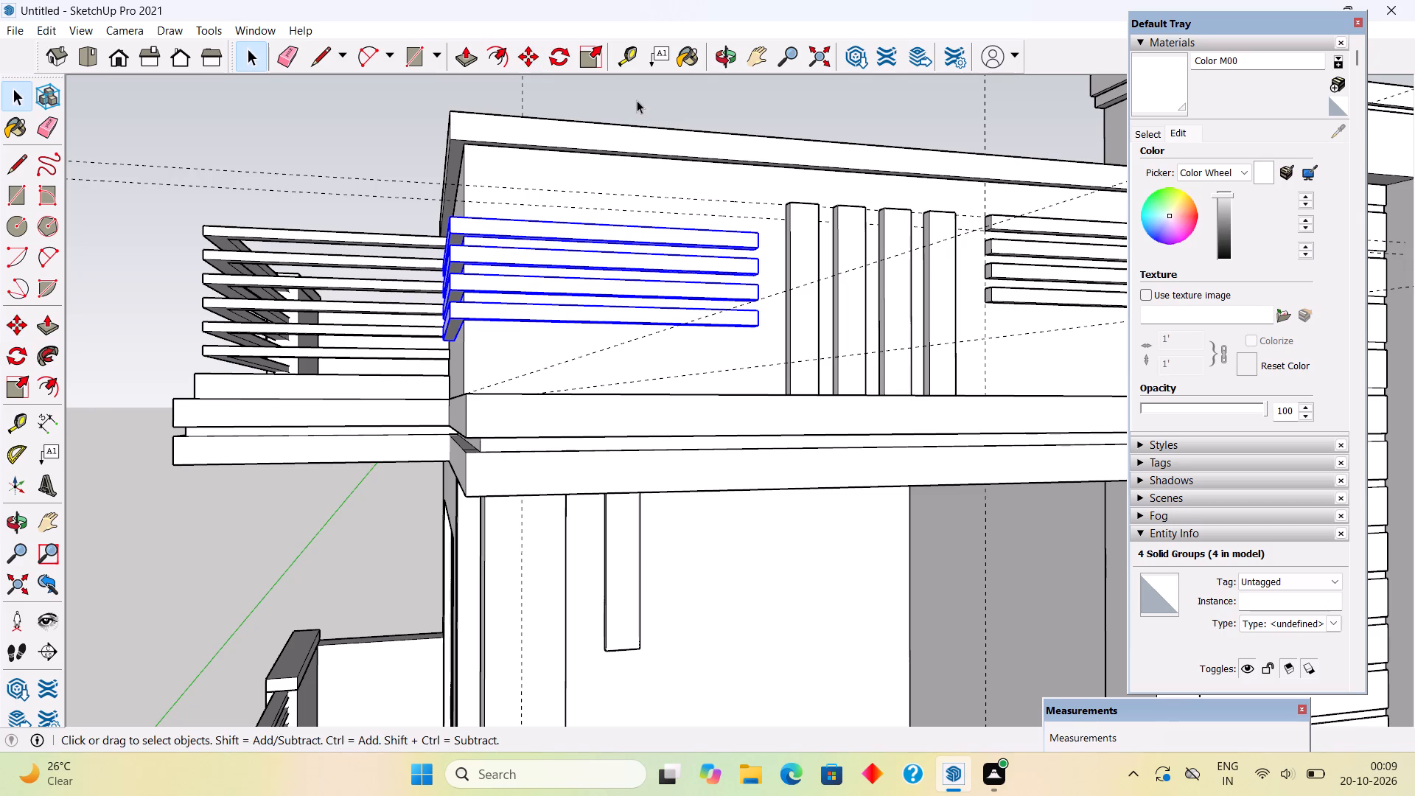
{"action": "left_click", "coordinate": [637, 99]}
Move the four short horizontal strips on the upper parapet next to the tower straight down by 5".
{"action": "middle_click_drag", "start_coordinate": [618, 231], "coordinate": [315, 315]}
{"action": "middle_click_drag", "start_coordinate": [966, 382], "coordinate": [1140, 349]}
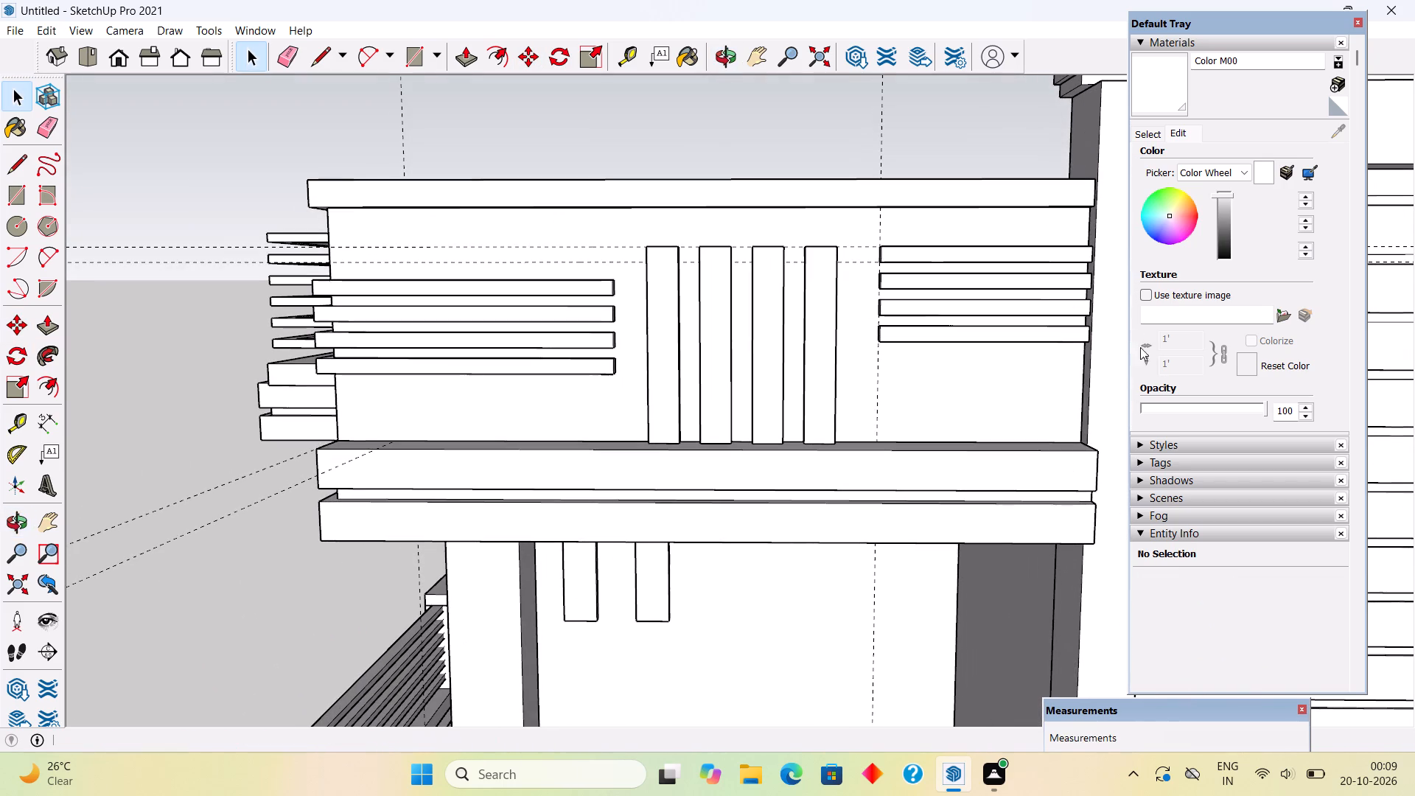
{"action": "left_click", "coordinate": [1019, 254]}
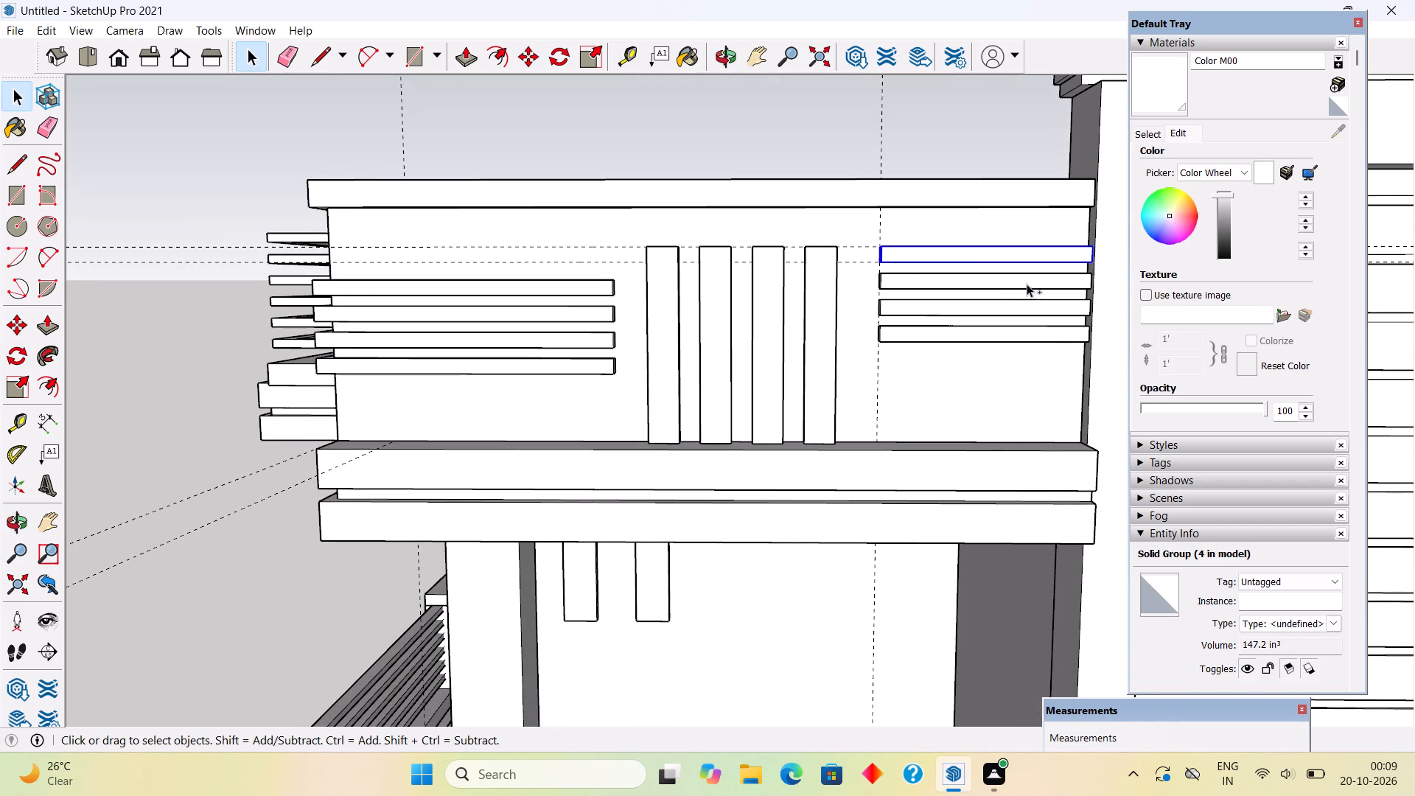
{"action": "left_click", "coordinate": [1027, 284], "text": "ctrl"}
{"action": "left_click", "coordinate": [1033, 304], "text": "ctrl"}
{"action": "left_click", "coordinate": [1036, 329], "text": "ctrl"}
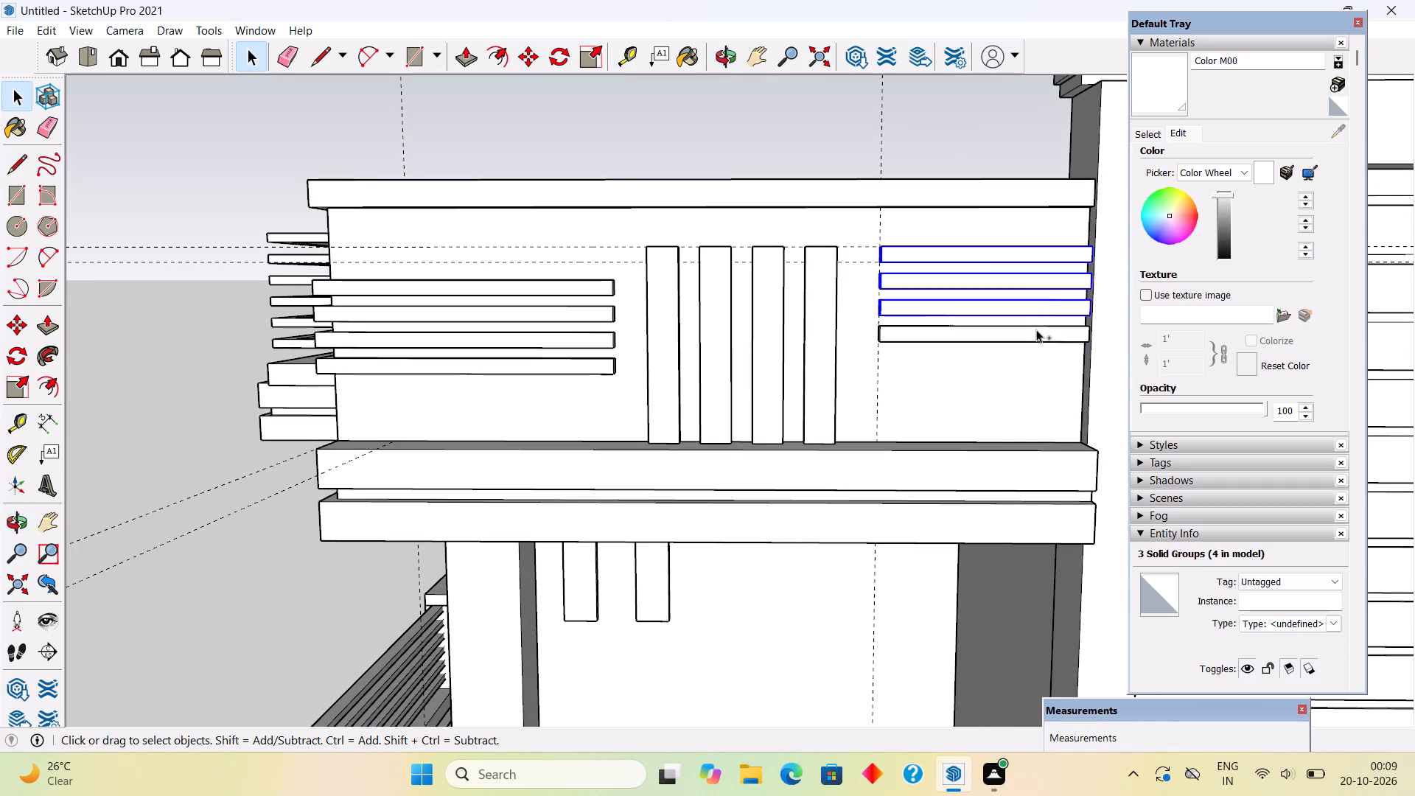
{"action": "key", "text": "m"}
{"action": "left_click", "coordinate": [1035, 330]}
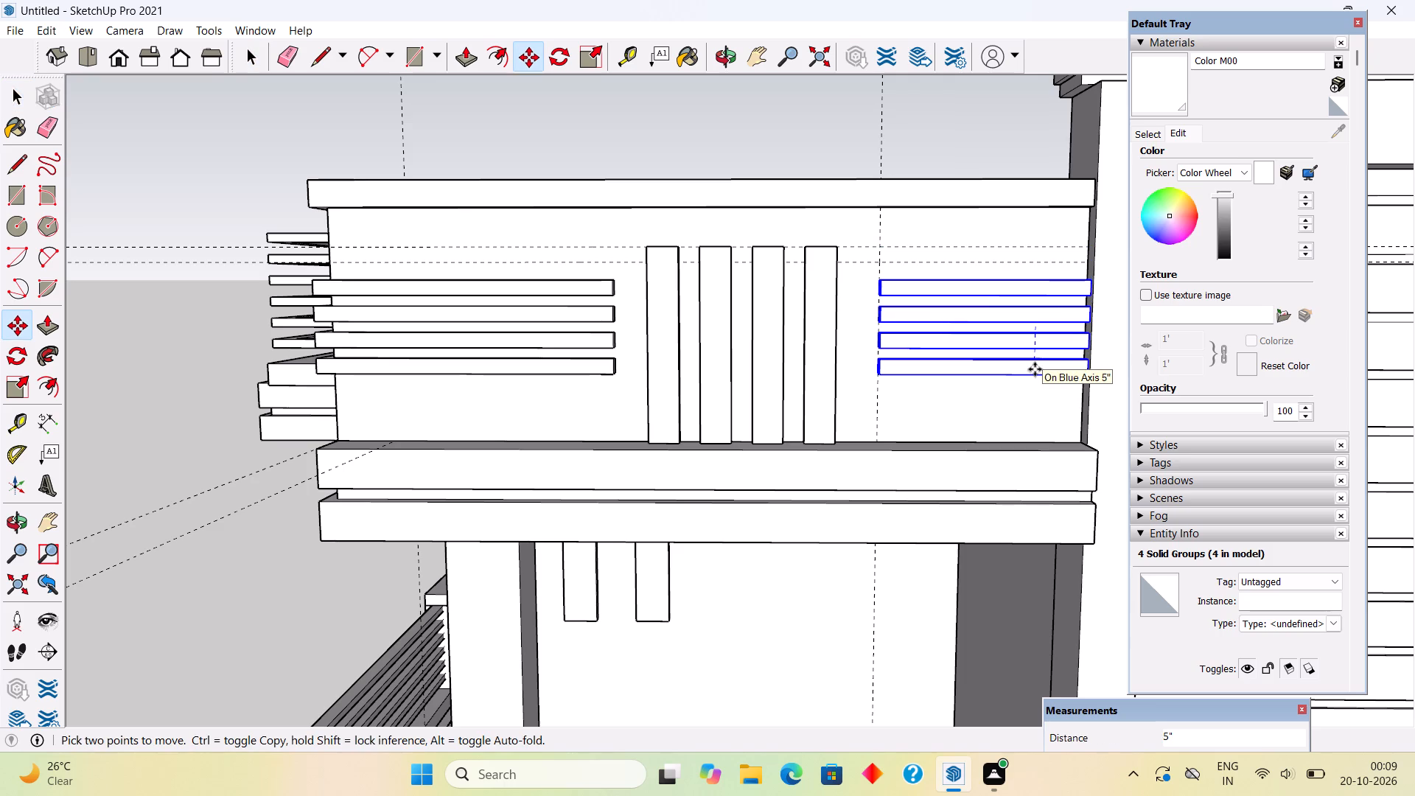
{"action": "key", "text": "2"}
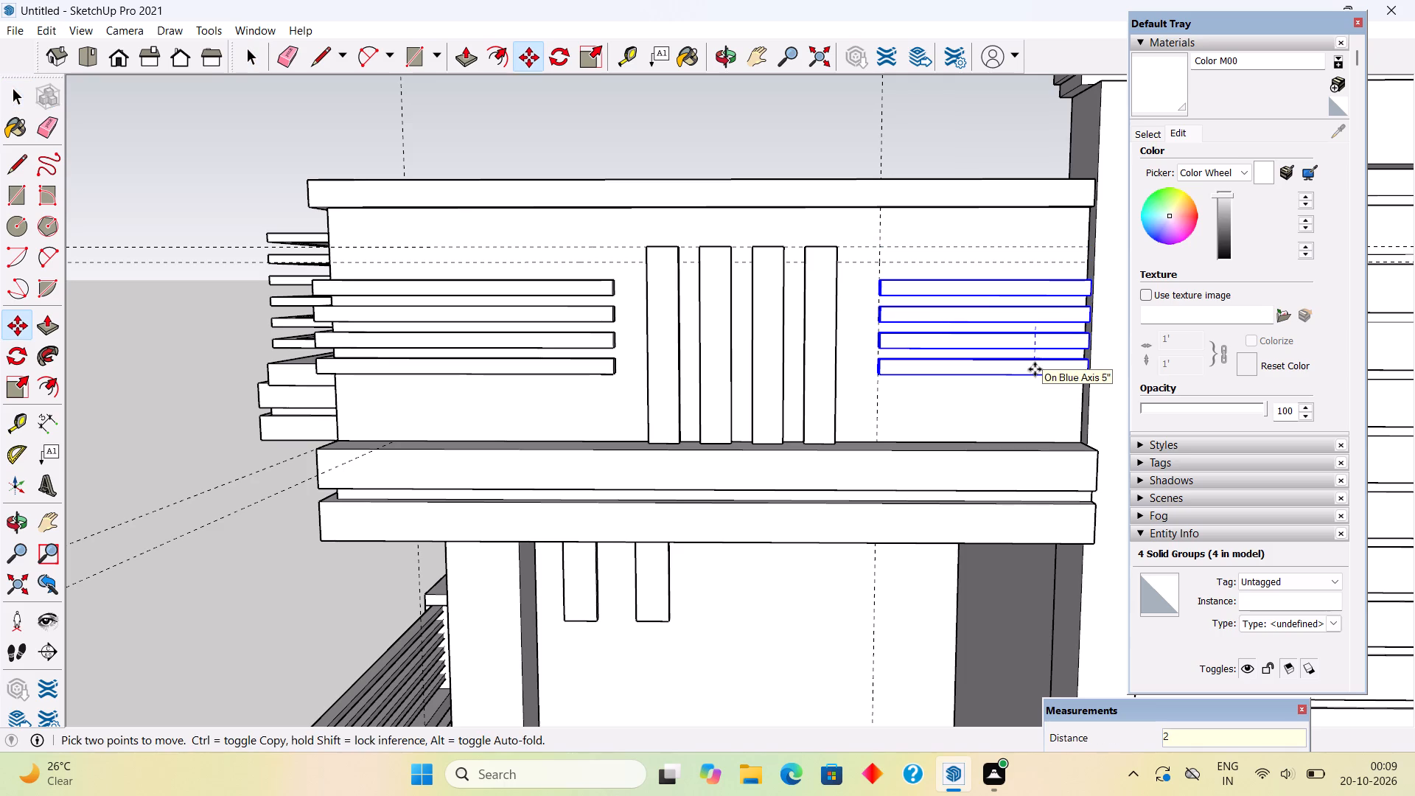
{"action": "key", "text": "BackSpace"}
{"action": "key", "text": "5"}
{"action": "key", "text": "shift+quotedbl"}
{"action": "key", "text": "Return"}
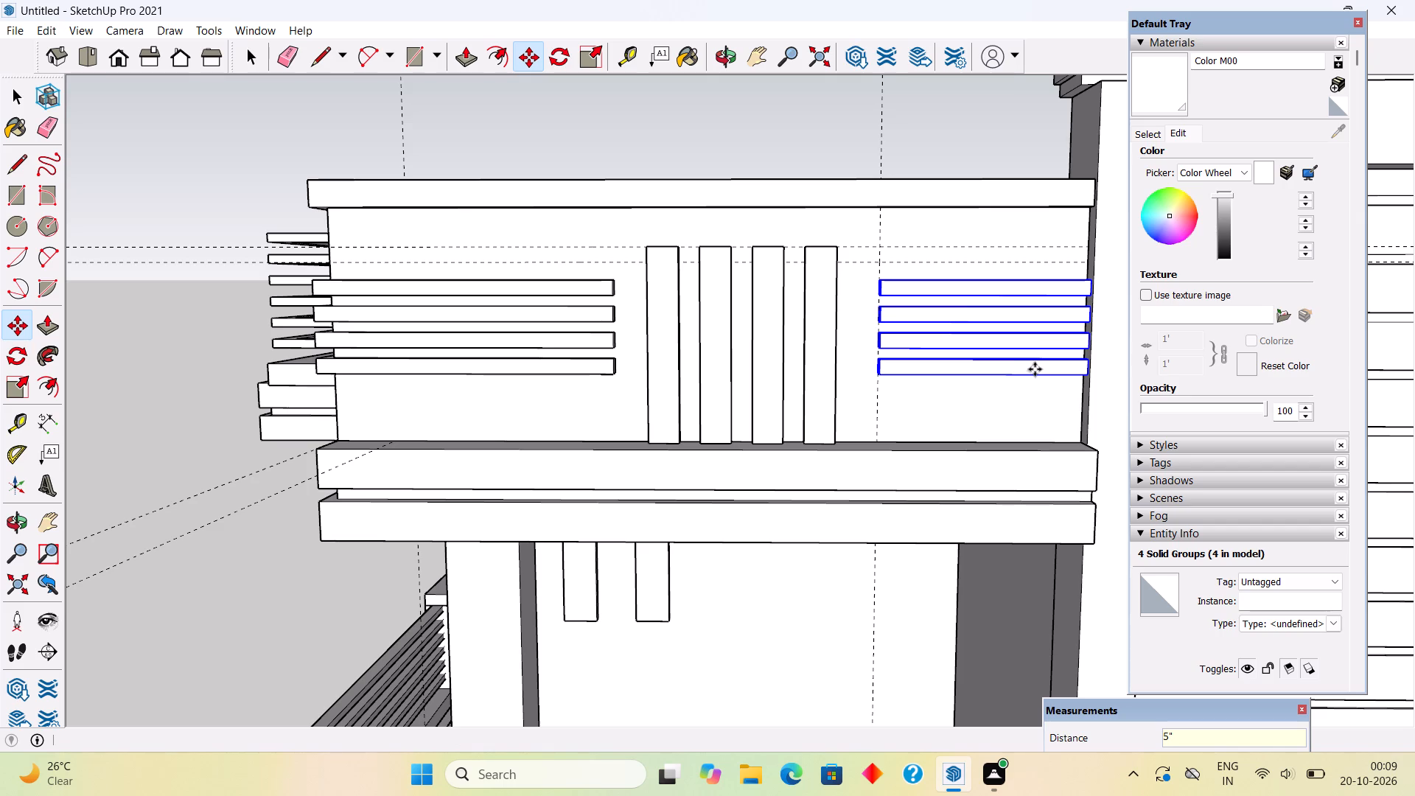
{"action": "key", "text": "space"}
{"action": "left_click", "coordinate": [693, 98]}
Examine the lowered parapet strips and the surrounding front elevation from several angles.
{"action": "scroll", "coordinate": [700, 211], "scroll_direction": "down", "scroll_amount": 5}
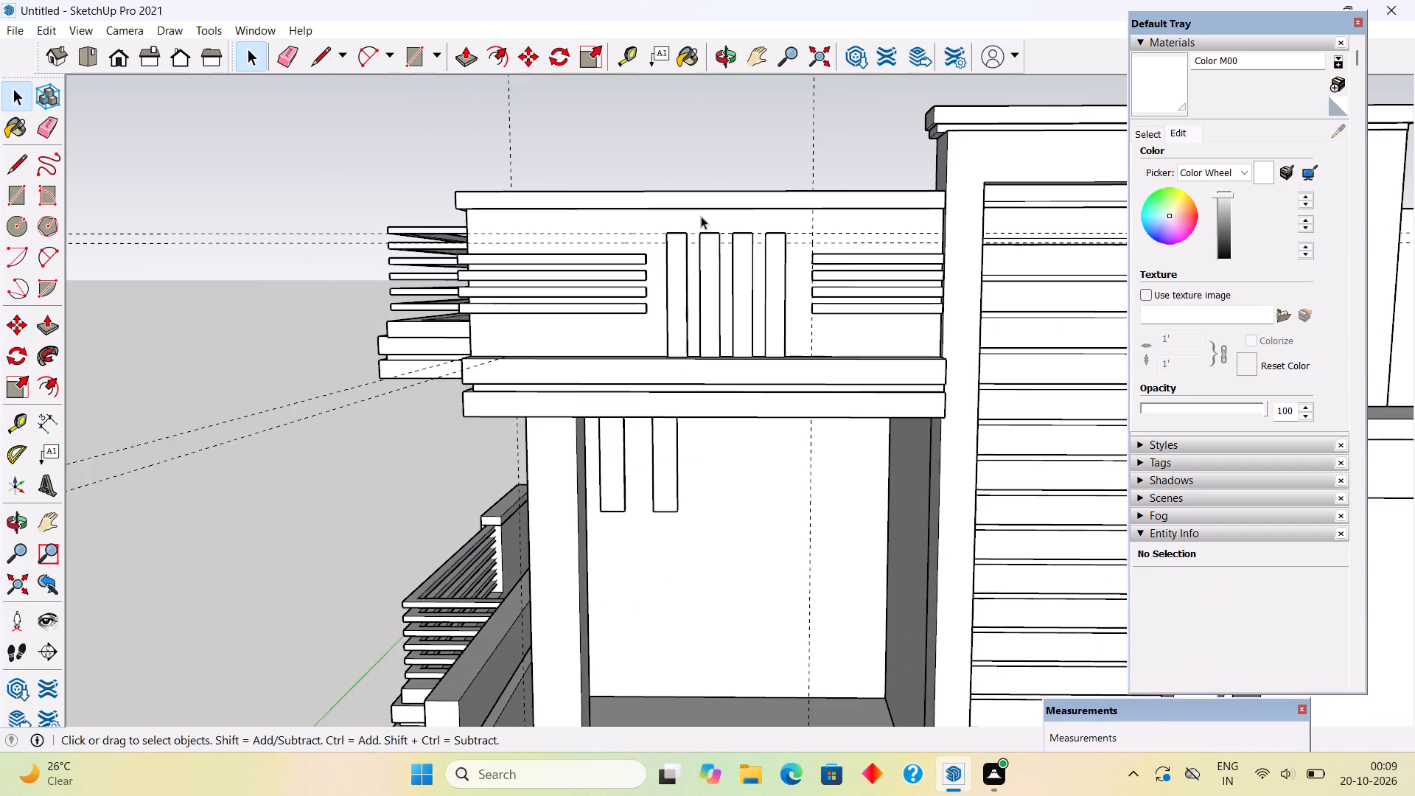
{"action": "scroll", "coordinate": [701, 216], "scroll_direction": "down", "scroll_amount": 4}
{"action": "middle_click_drag", "start_coordinate": [692, 234], "coordinate": [974, 262]}
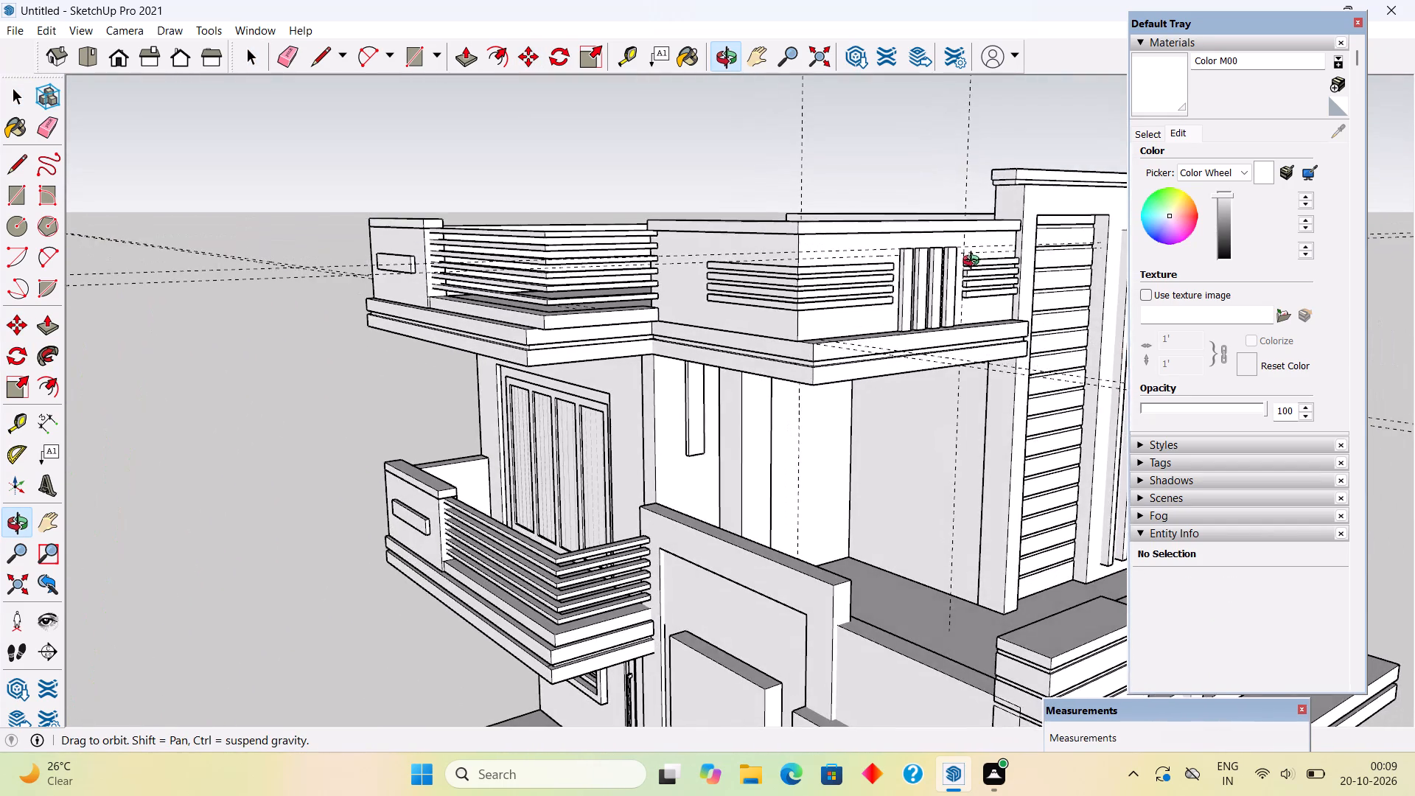
{"action": "middle_click_drag", "start_coordinate": [974, 262], "coordinate": [508, 290]}
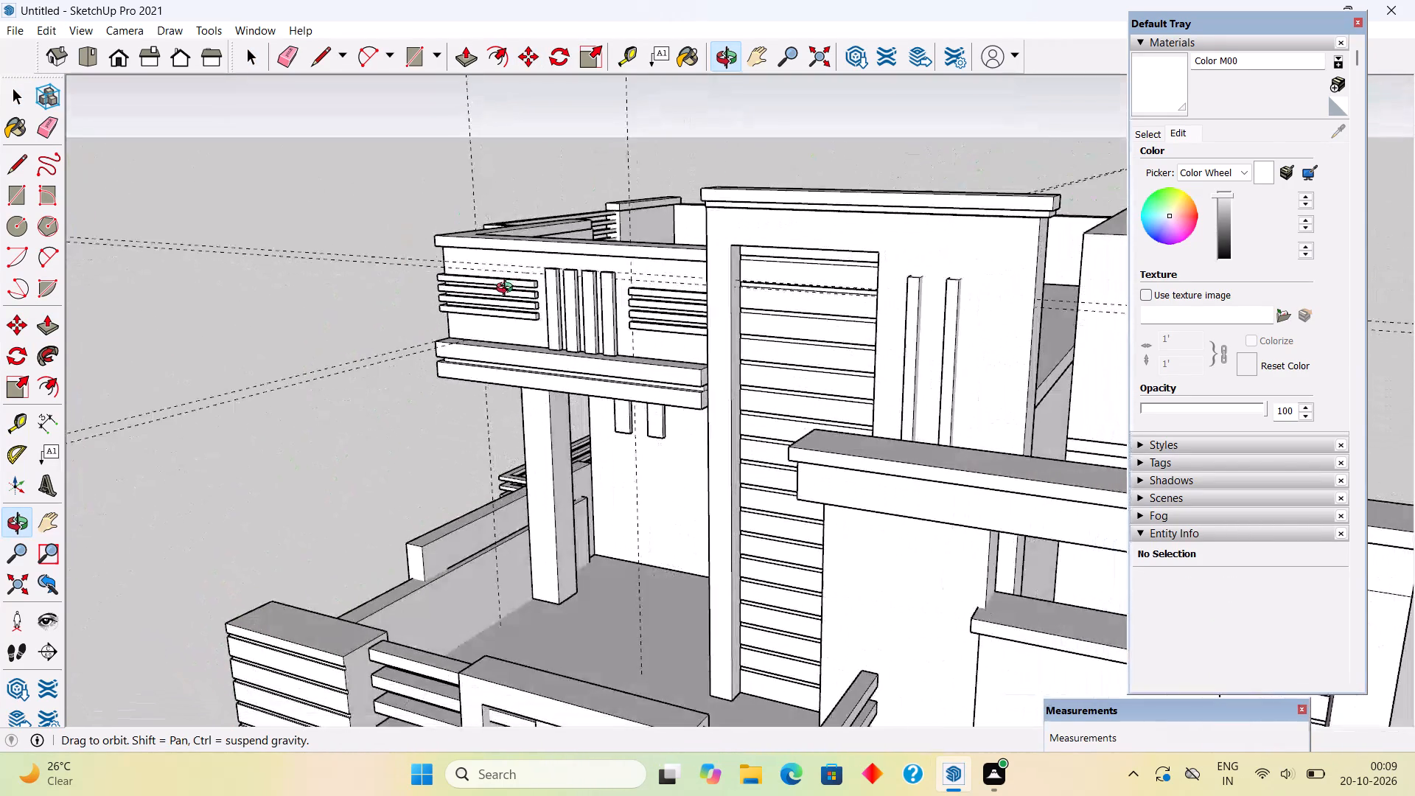
{"action": "middle_click_drag", "start_coordinate": [508, 290], "coordinate": [637, 251]}
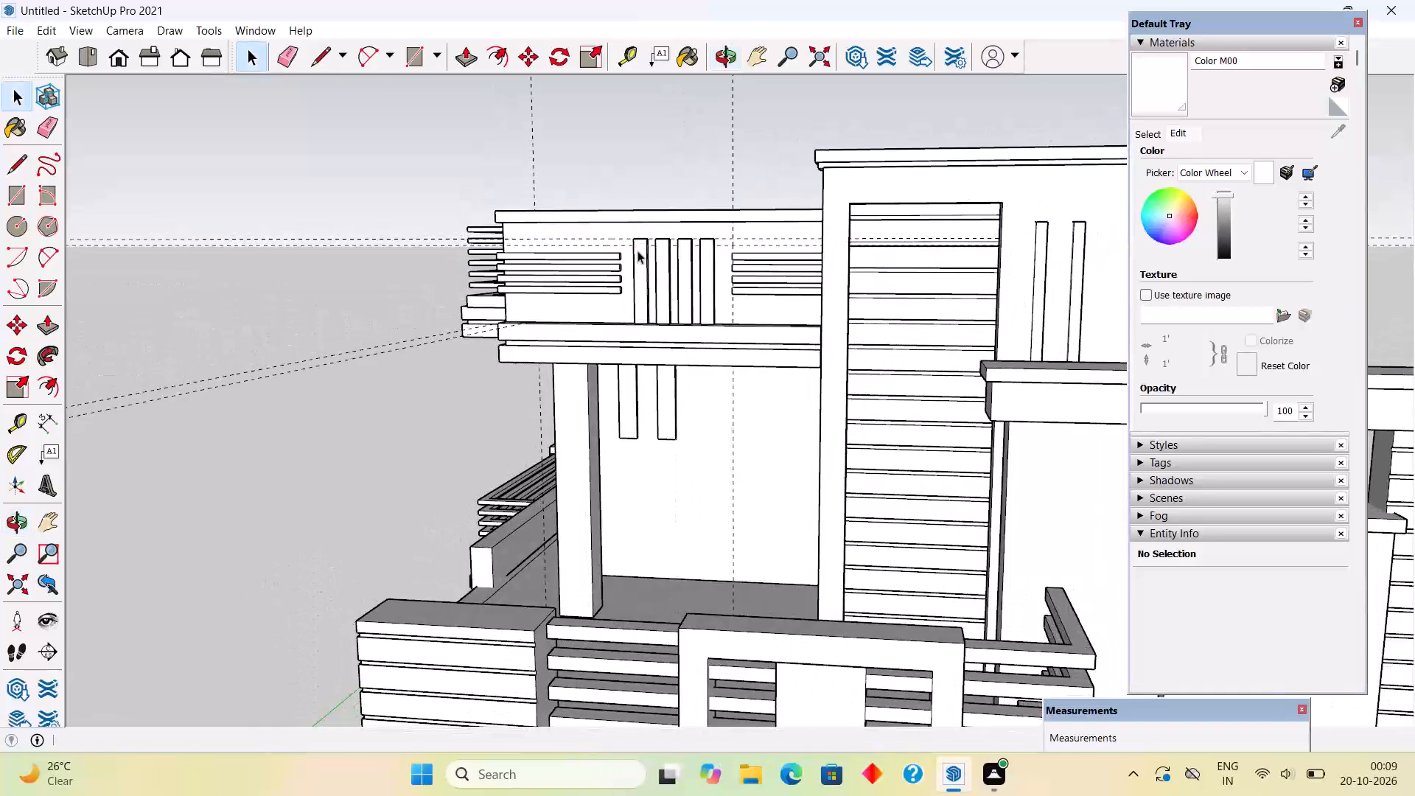
{"action": "middle_click_drag", "start_coordinate": [697, 343], "coordinate": [834, 301]}
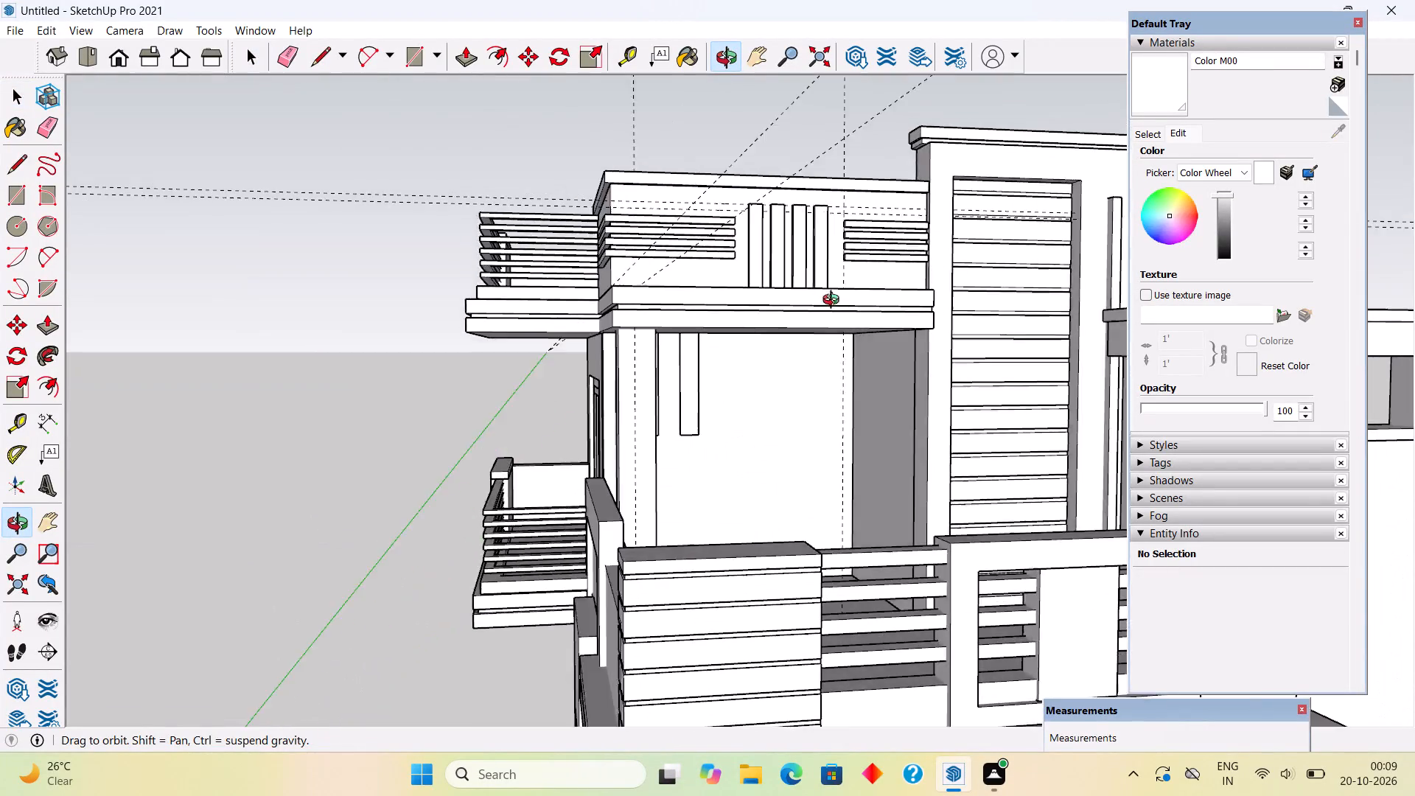
{"action": "middle_click_drag", "start_coordinate": [834, 301], "coordinate": [729, 289]}
Copy the second vertical slat on the recessed wall under the slab toward the tower, making two copies at 1.5' spacing.
{"action": "scroll", "coordinate": [682, 421], "scroll_direction": "up", "scroll_amount": 6}
{"action": "left_click", "coordinate": [668, 418]}
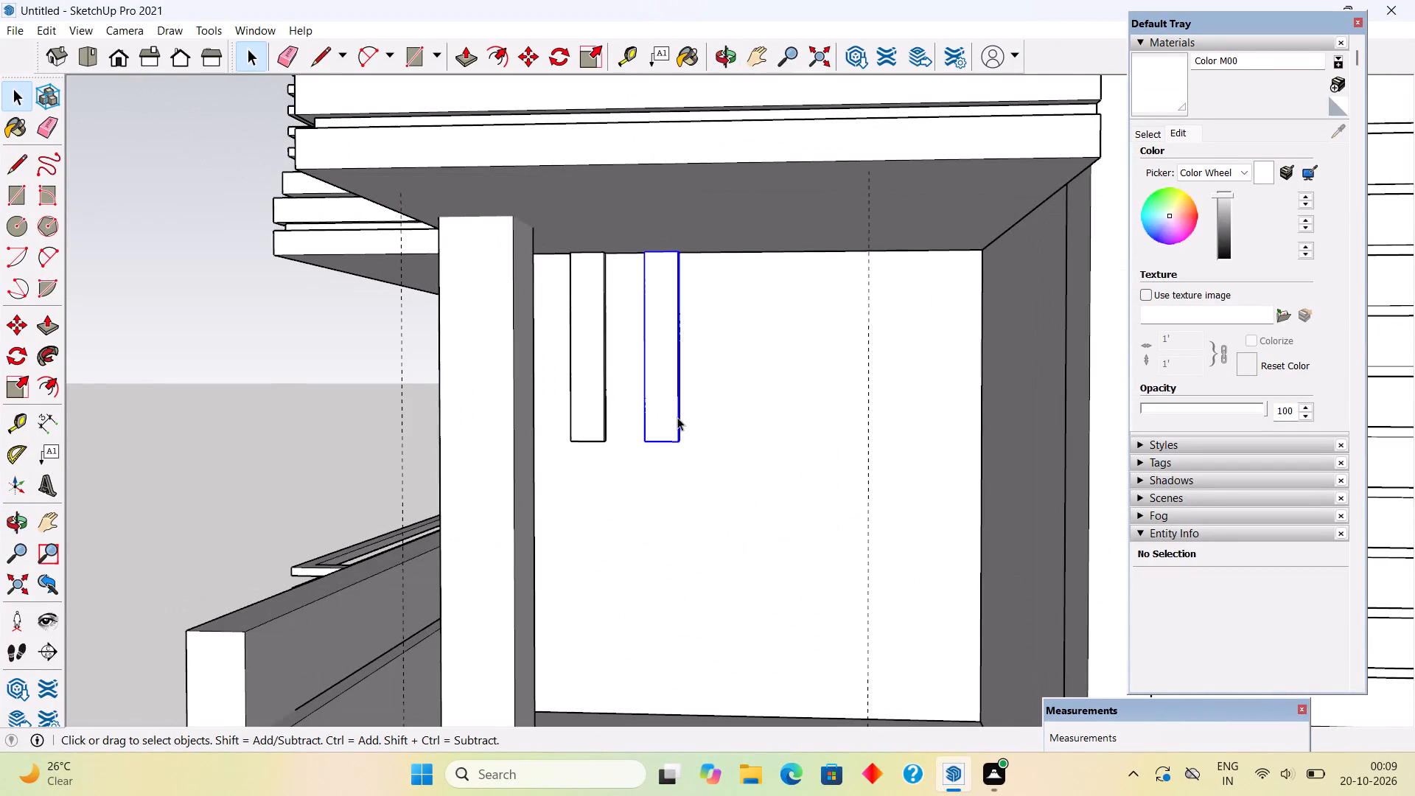
{"action": "scroll", "coordinate": [677, 417], "scroll_direction": "up", "scroll_amount": 3}
{"action": "key", "text": "m"}
{"action": "left_click", "coordinate": [677, 417]}
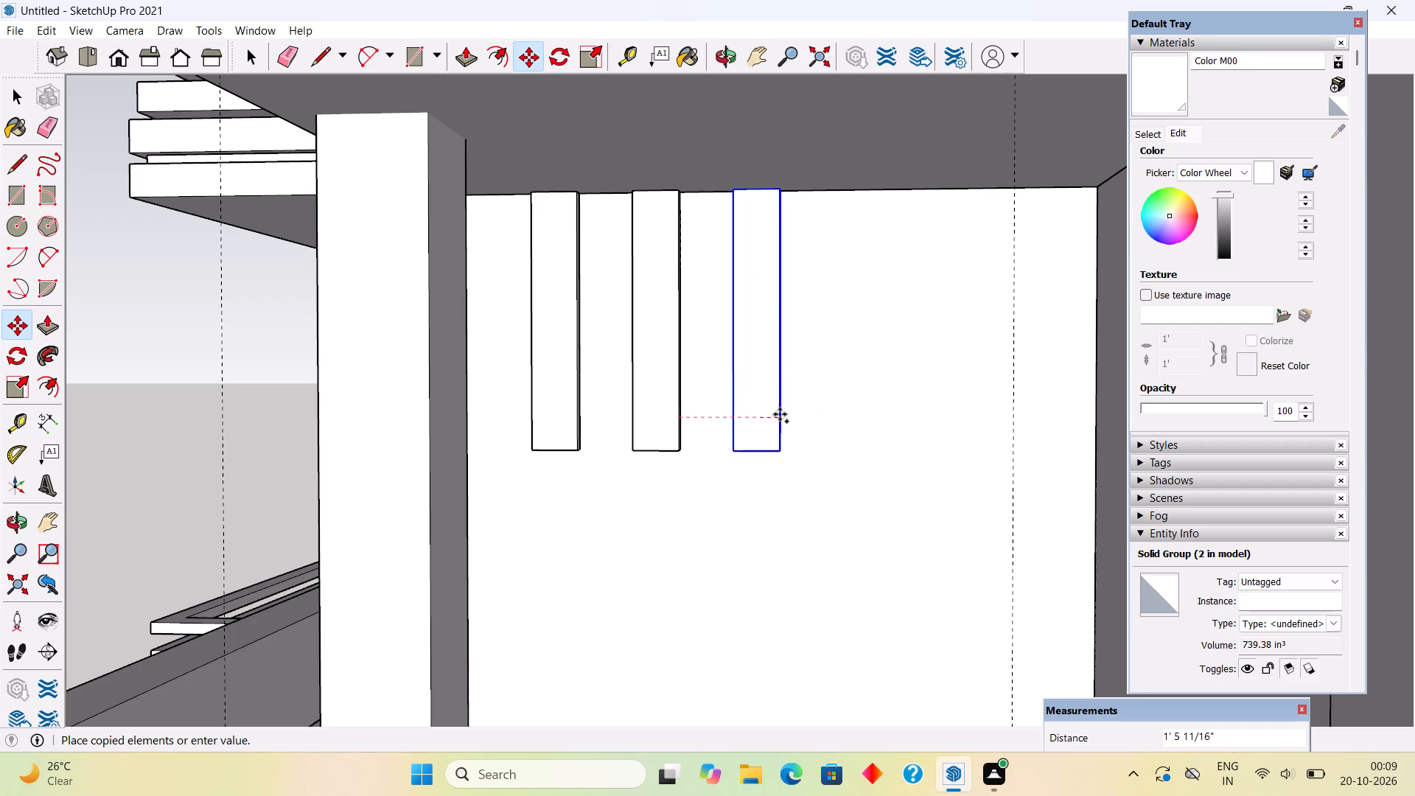
{"action": "middle_click_drag", "start_coordinate": [778, 430], "coordinate": [690, 458]}
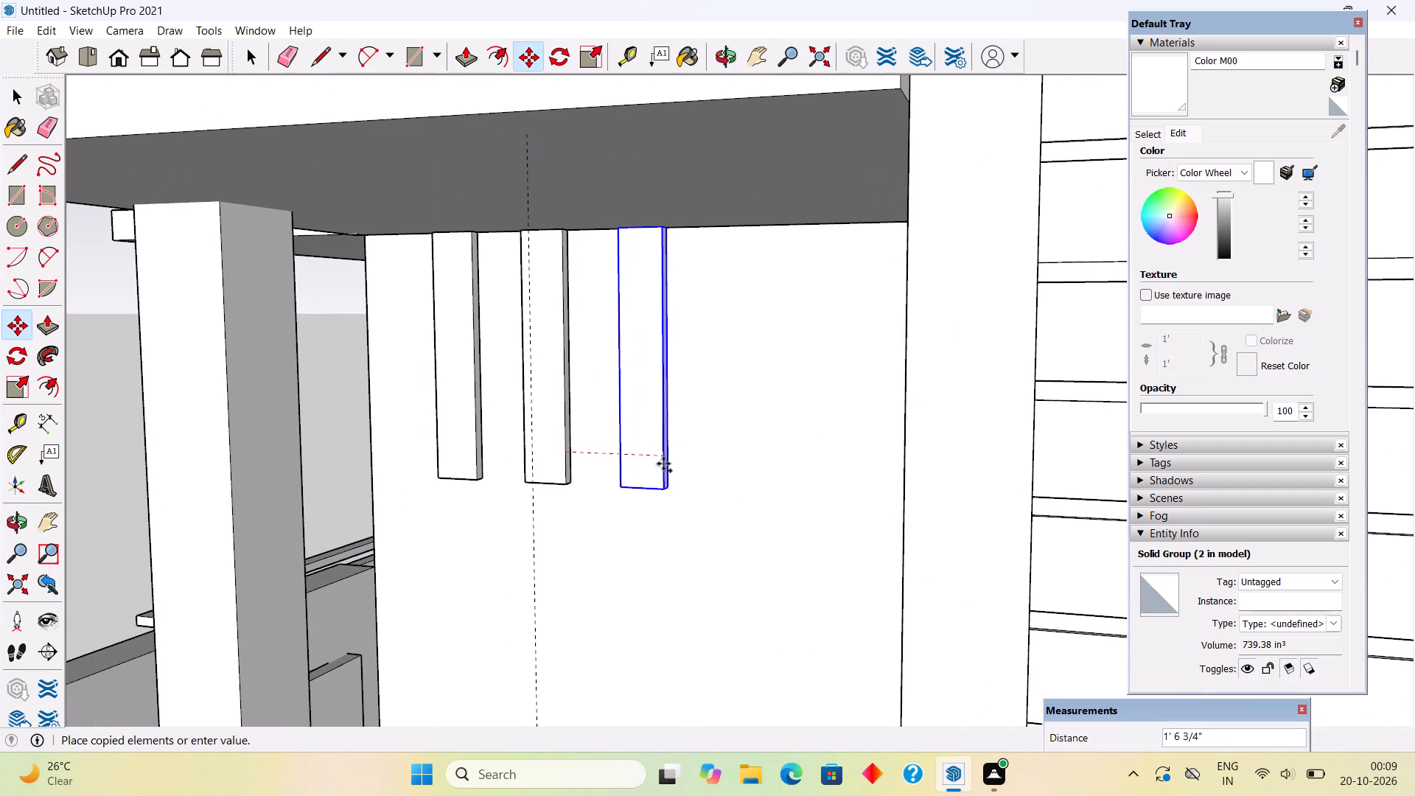
{"action": "type", "text": "1.5"}
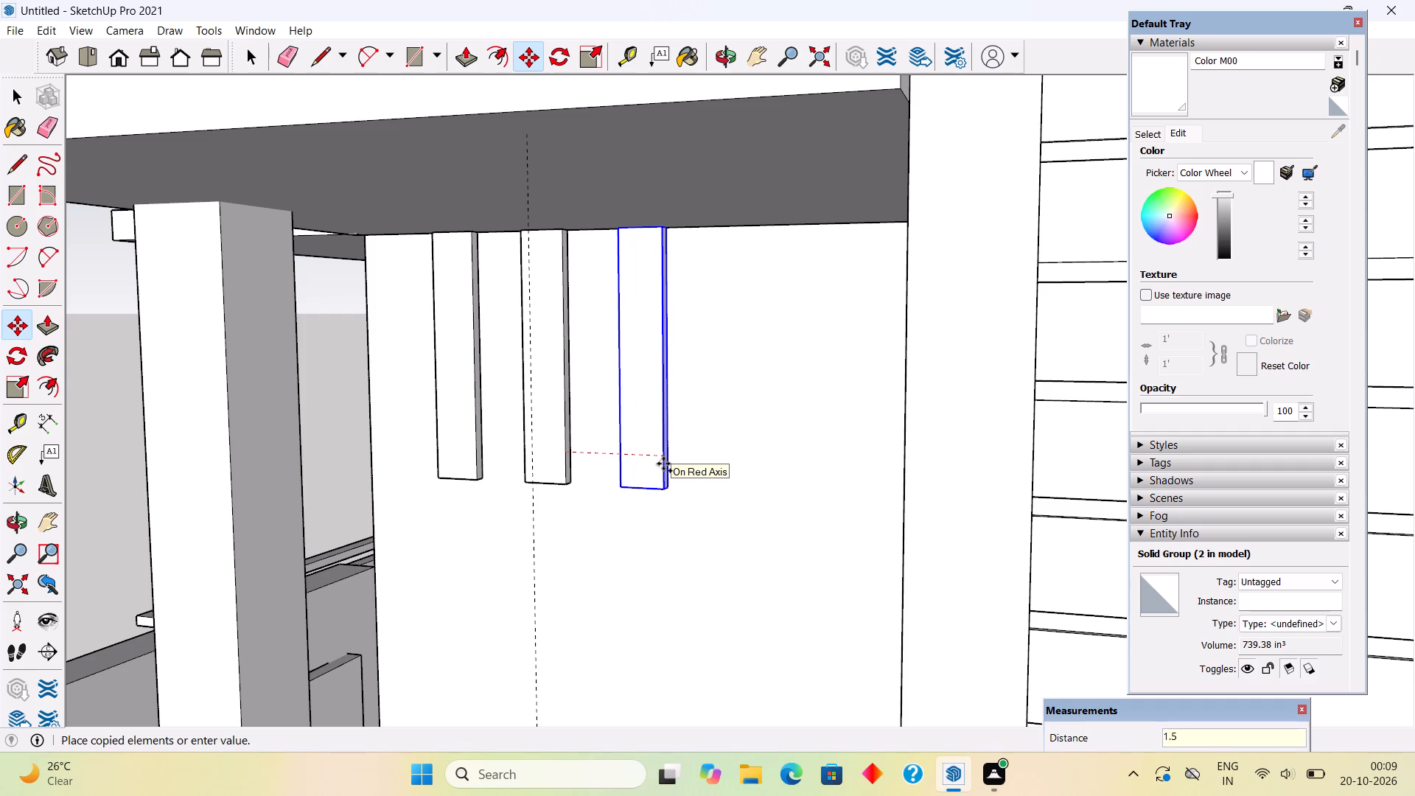
{"action": "key", "text": "apostrophe"}
{"action": "key", "text": "Return"}
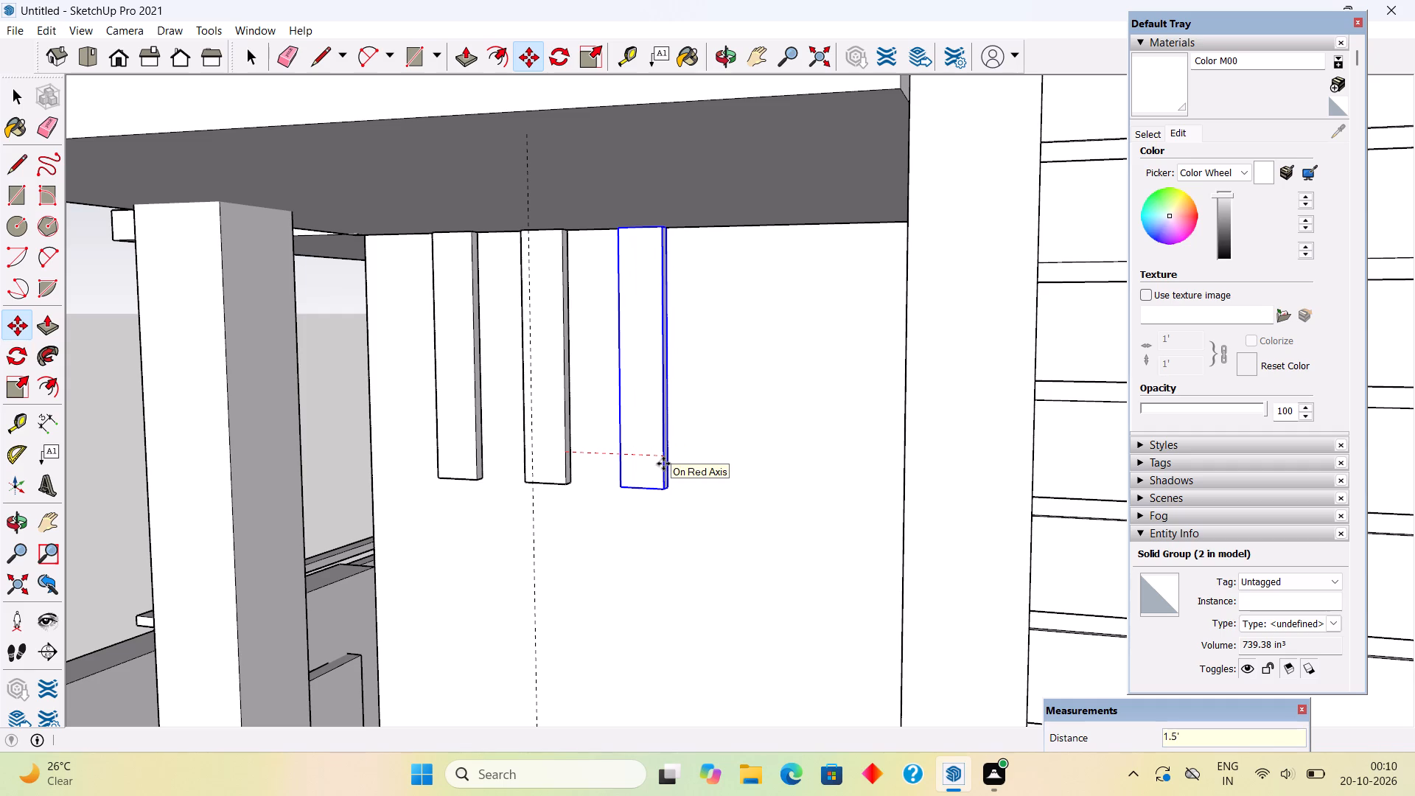
{"action": "type", "text": "x2"}
{"action": "key", "text": "Return"}
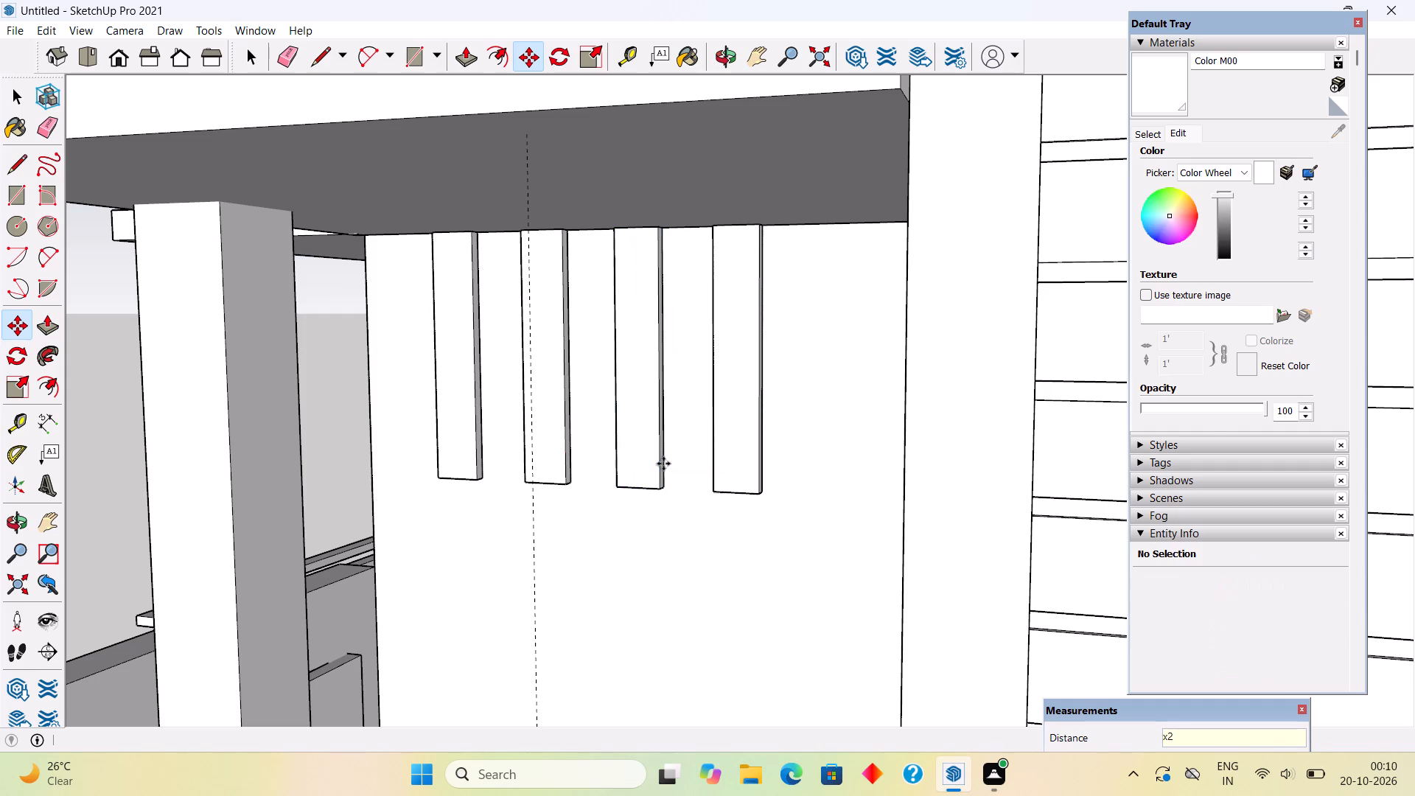
{"action": "key", "text": "space"}
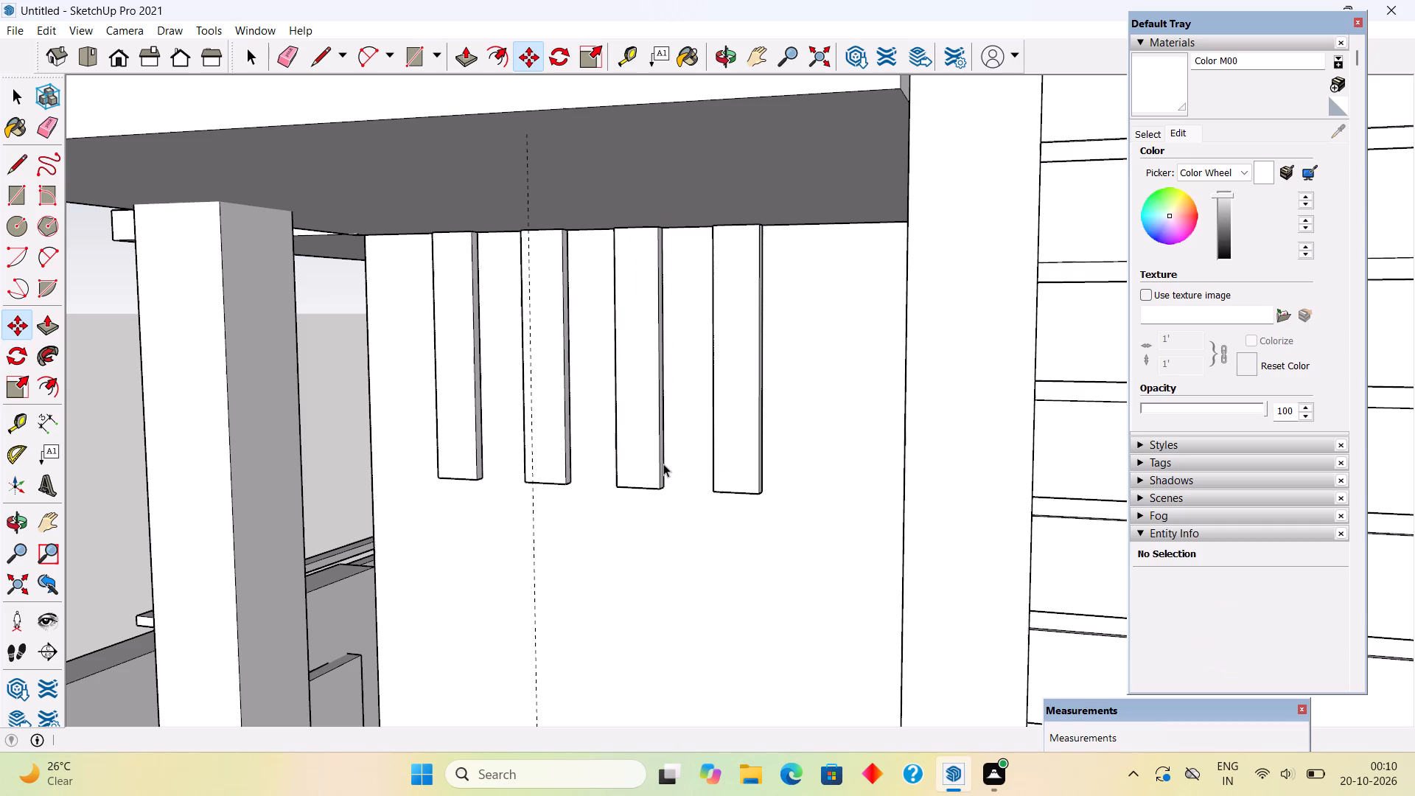
Move the second vertical slat on the recessed wall 6" sideways toward the first slat.
{"action": "scroll", "coordinate": [663, 464], "scroll_direction": "down", "scroll_amount": 5}
{"action": "middle_click_drag", "start_coordinate": [896, 535], "coordinate": [1077, 500]}
{"action": "scroll", "coordinate": [1077, 500], "scroll_direction": "down", "scroll_amount": 5}
{"action": "scroll", "coordinate": [754, 493], "scroll_direction": "up", "scroll_amount": 5}
{"action": "scroll", "coordinate": [692, 463], "scroll_direction": "up", "scroll_amount": 6}
{"action": "left_click", "coordinate": [688, 463]}
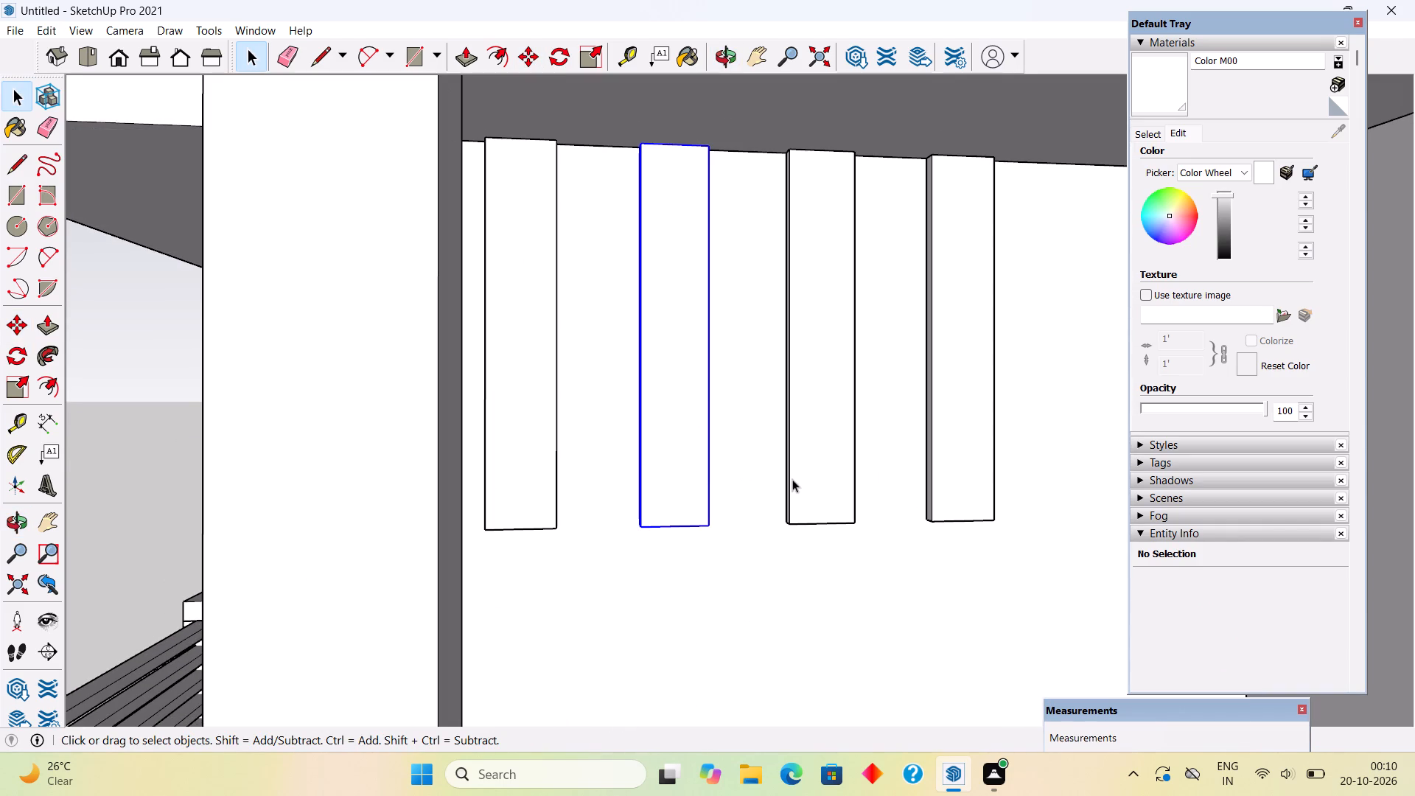
{"action": "left_click", "coordinate": [830, 483]}
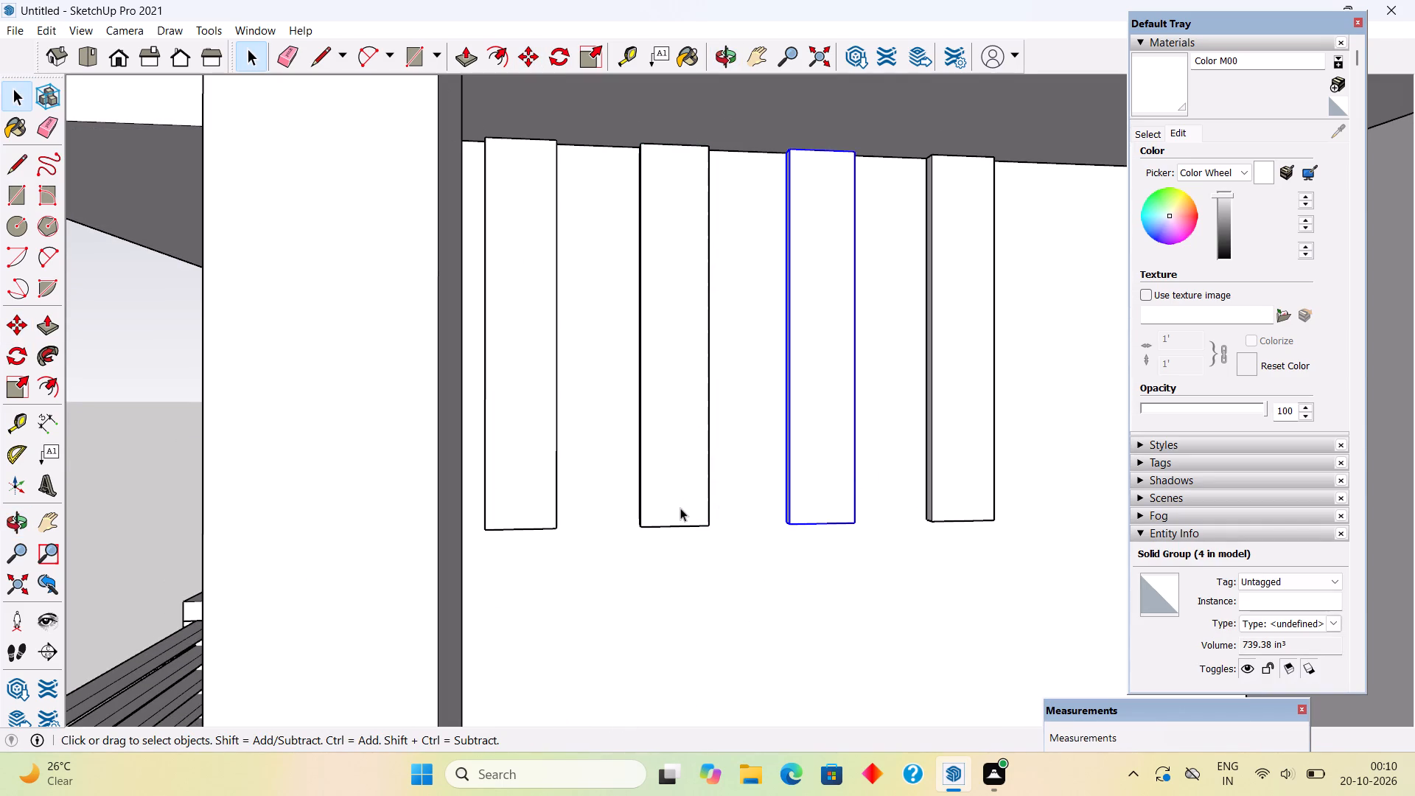
{"action": "scroll", "coordinate": [680, 508], "scroll_direction": "up", "scroll_amount": 4}
{"action": "left_click", "coordinate": [680, 508]}
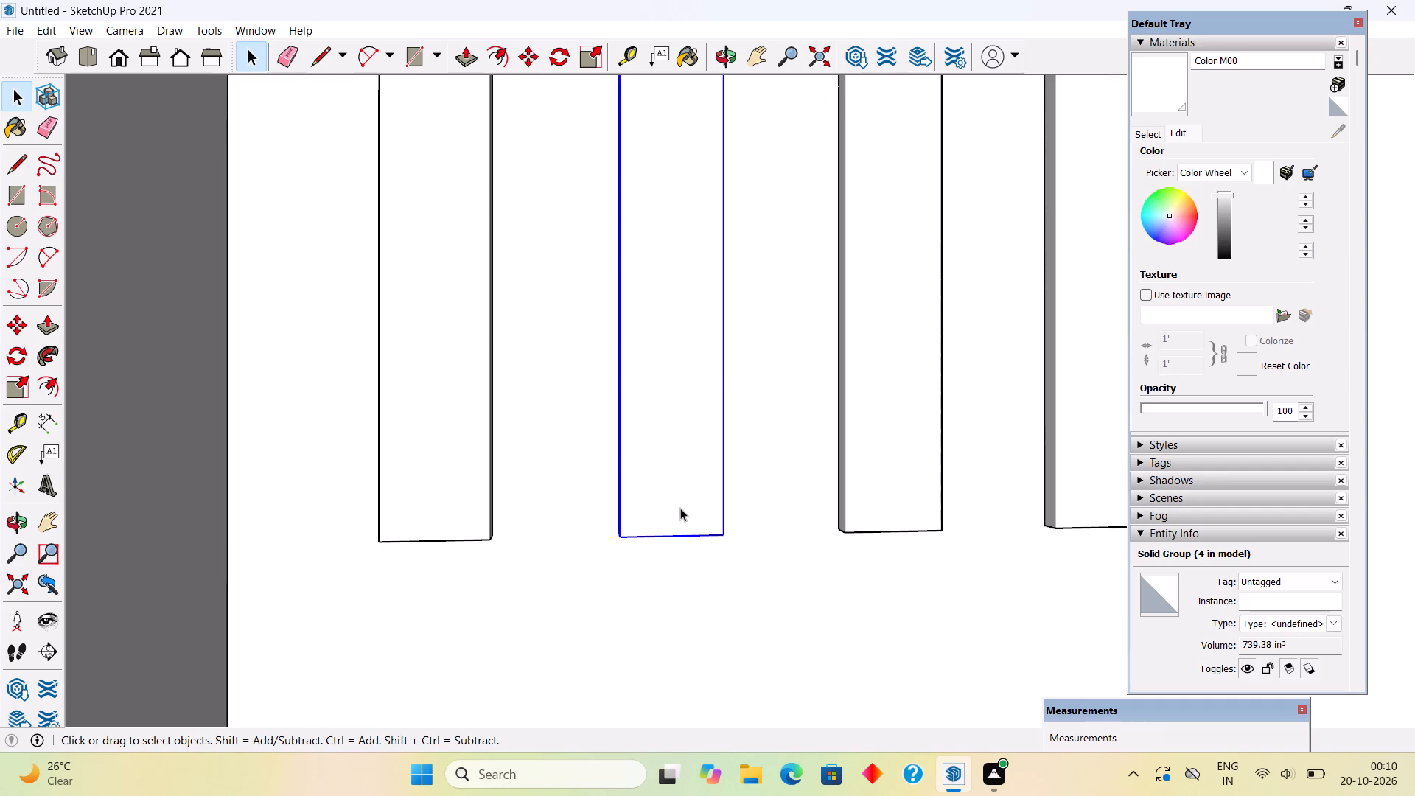
{"action": "key", "text": "m"}
{"action": "left_click", "coordinate": [680, 508]}
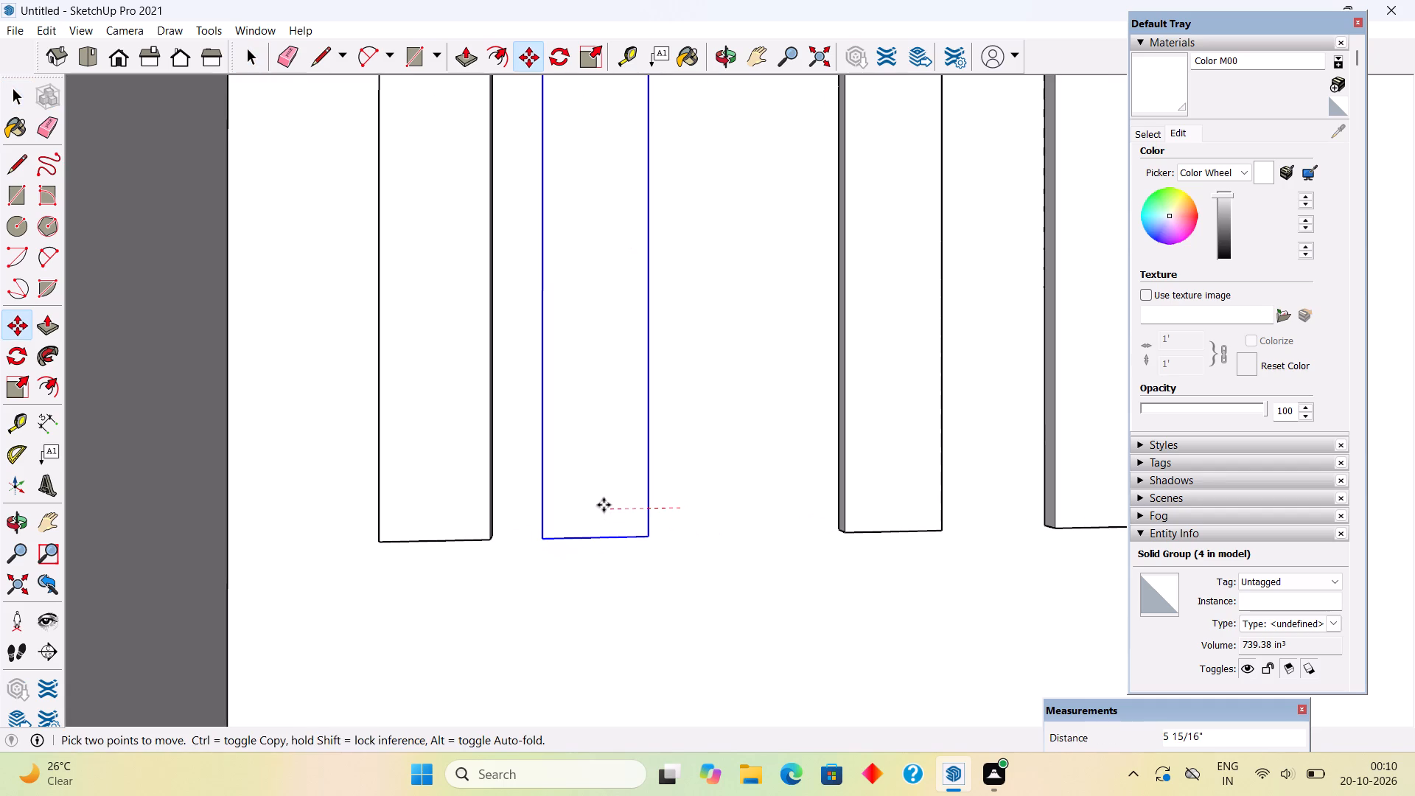
{"action": "type", "text": "6\""}
{"action": "key", "text": "Return"}
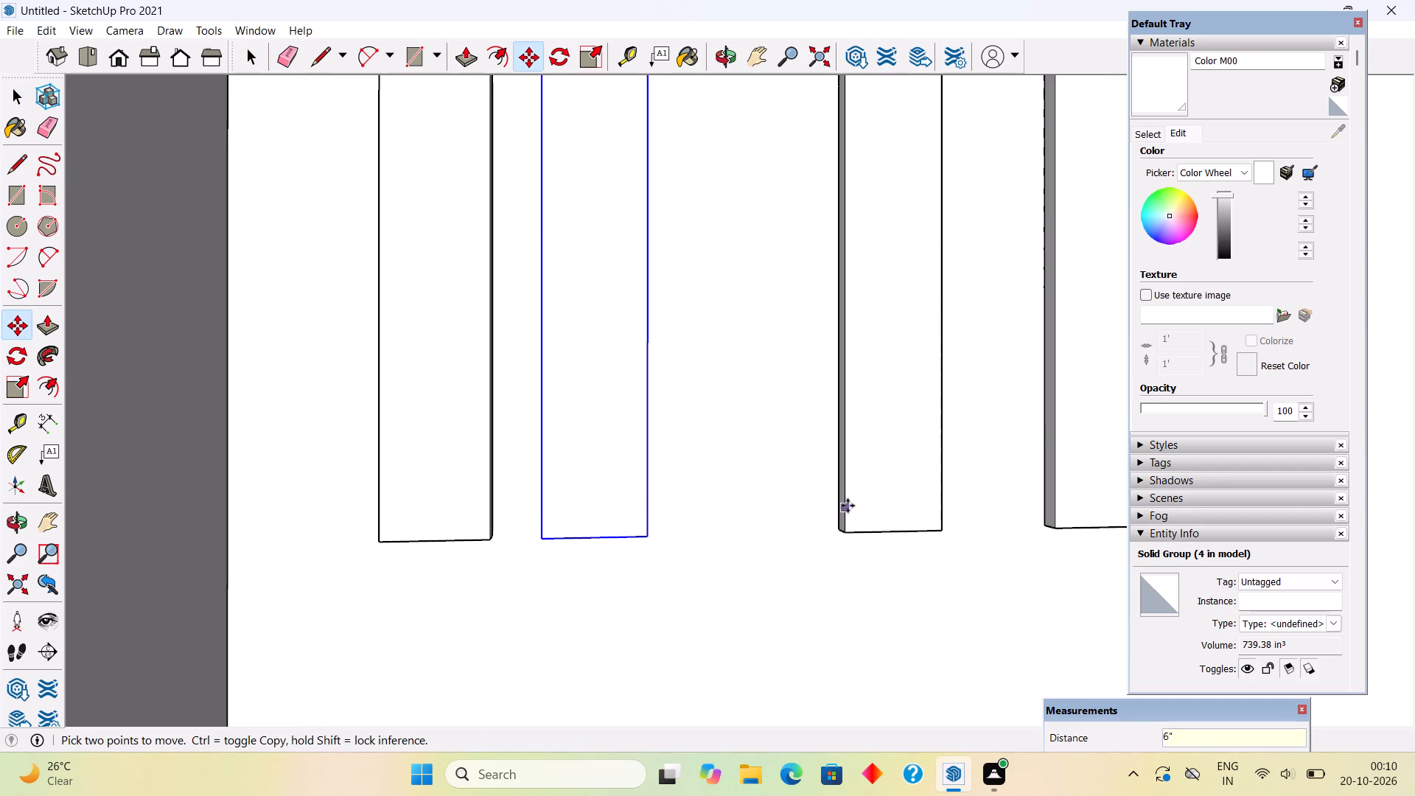
{"action": "key", "text": "space"}
Move the third vertical slat on the recessed wall 6" sideways toward the second slat.
{"action": "left_click", "coordinate": [859, 499]}
{"action": "key", "text": "m"}
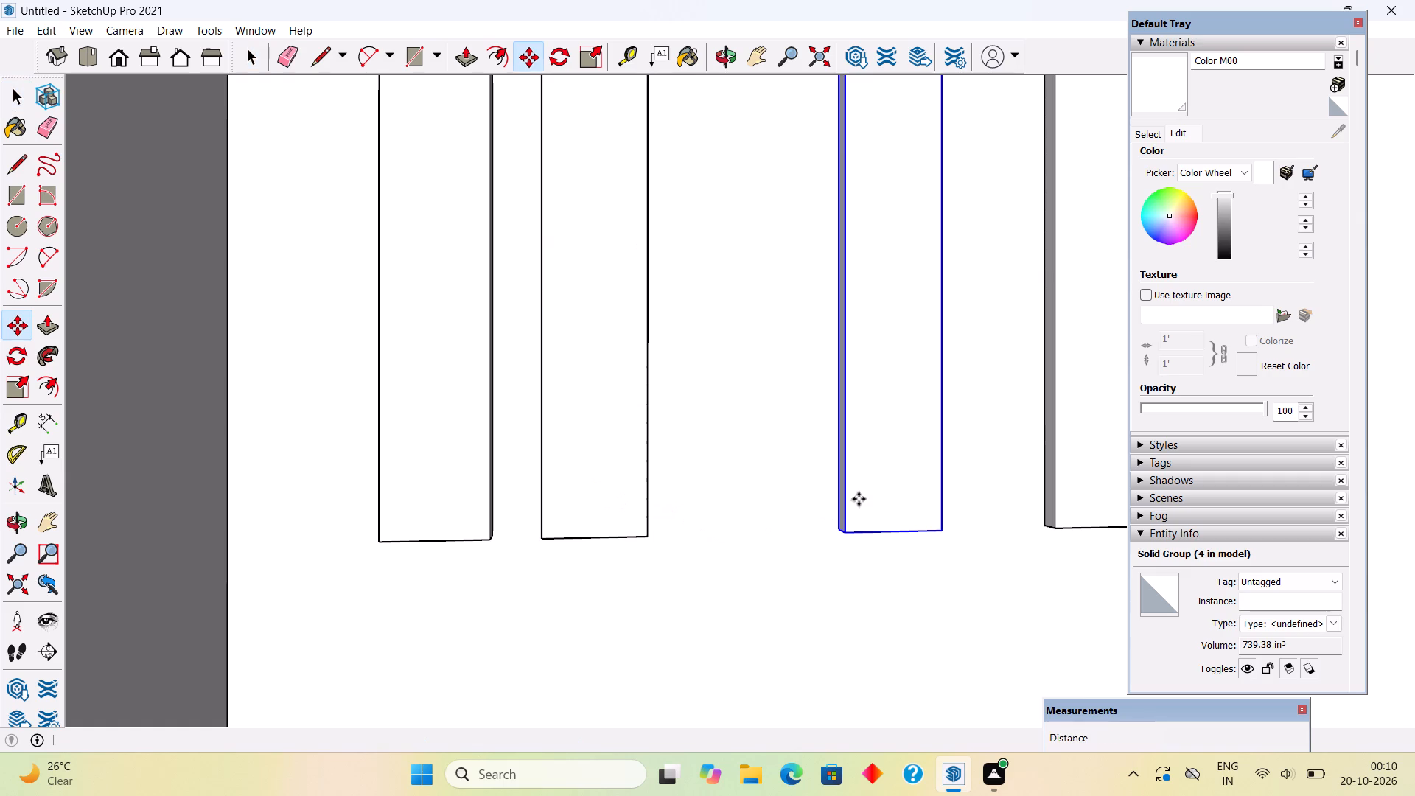
{"action": "left_click", "coordinate": [859, 499]}
{"action": "type", "text": "6\""}
{"action": "key", "text": "Return"}
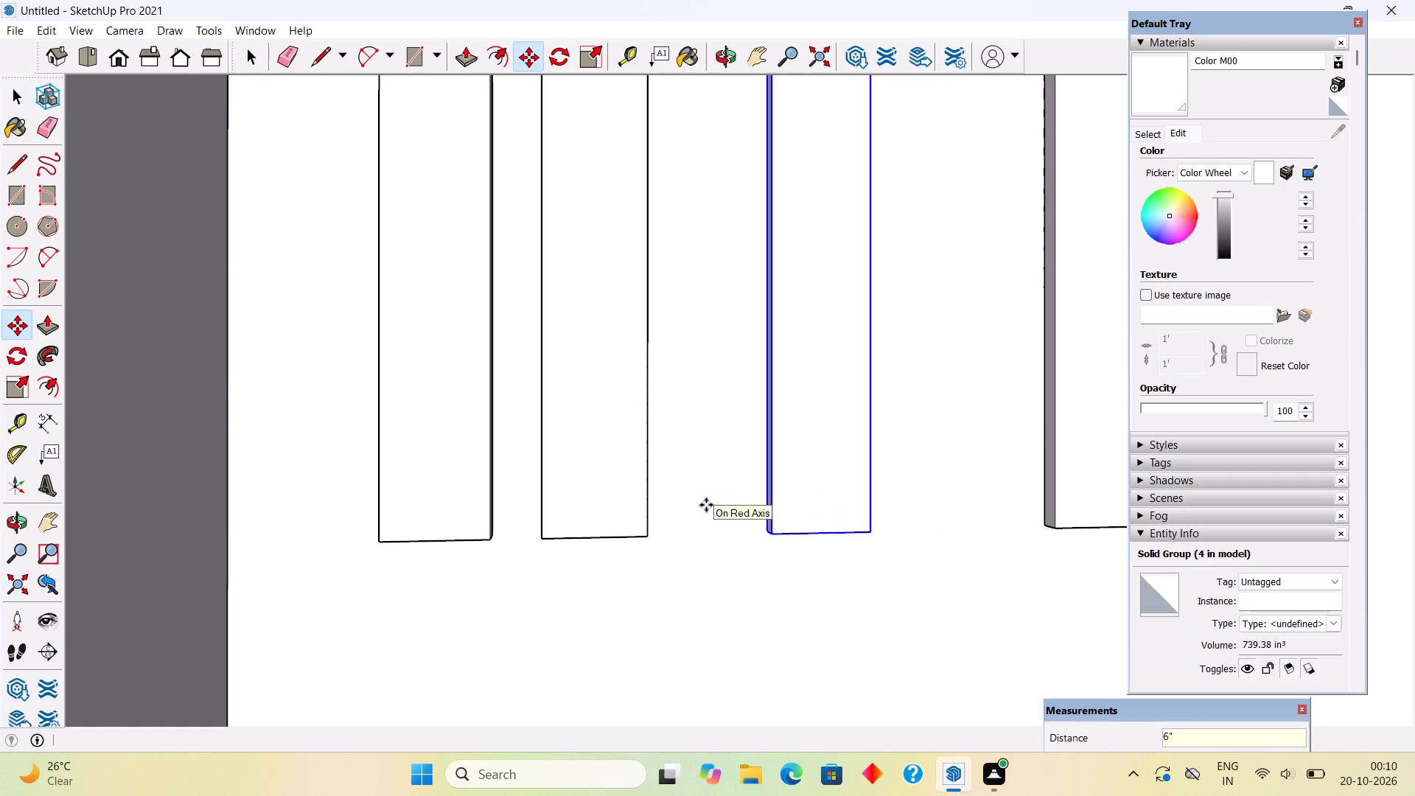
Undo the last two slat moves on the recessed wall.
{"action": "middle_click_drag", "start_coordinate": [654, 518], "coordinate": [615, 533]}
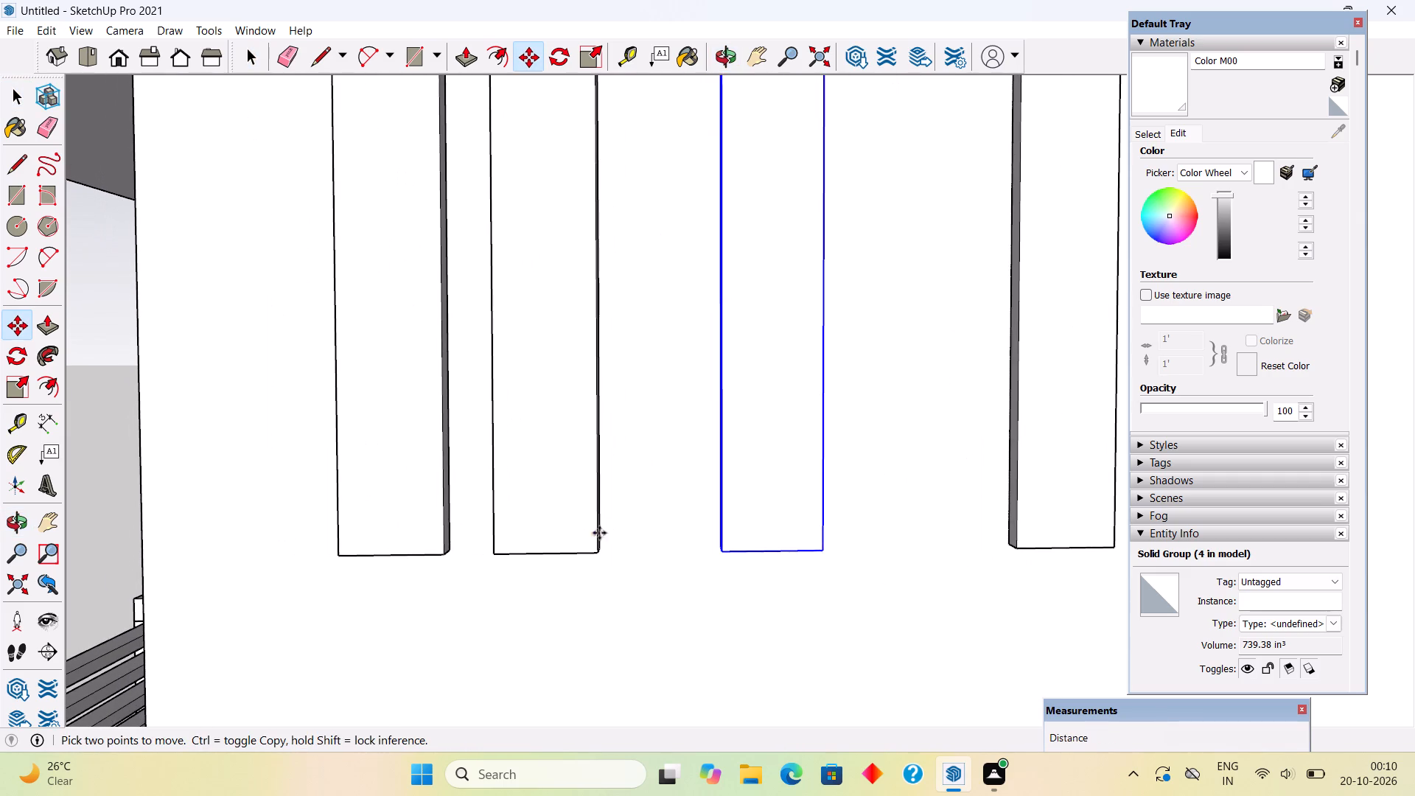
{"action": "key", "text": "ctrl+z"}
{"action": "key", "text": "ctrl+z"}
Move the second vertical slat on the recessed wall 6" sideways toward the first slat.
{"action": "left_click", "coordinate": [620, 509]}
{"action": "key", "text": "space"}
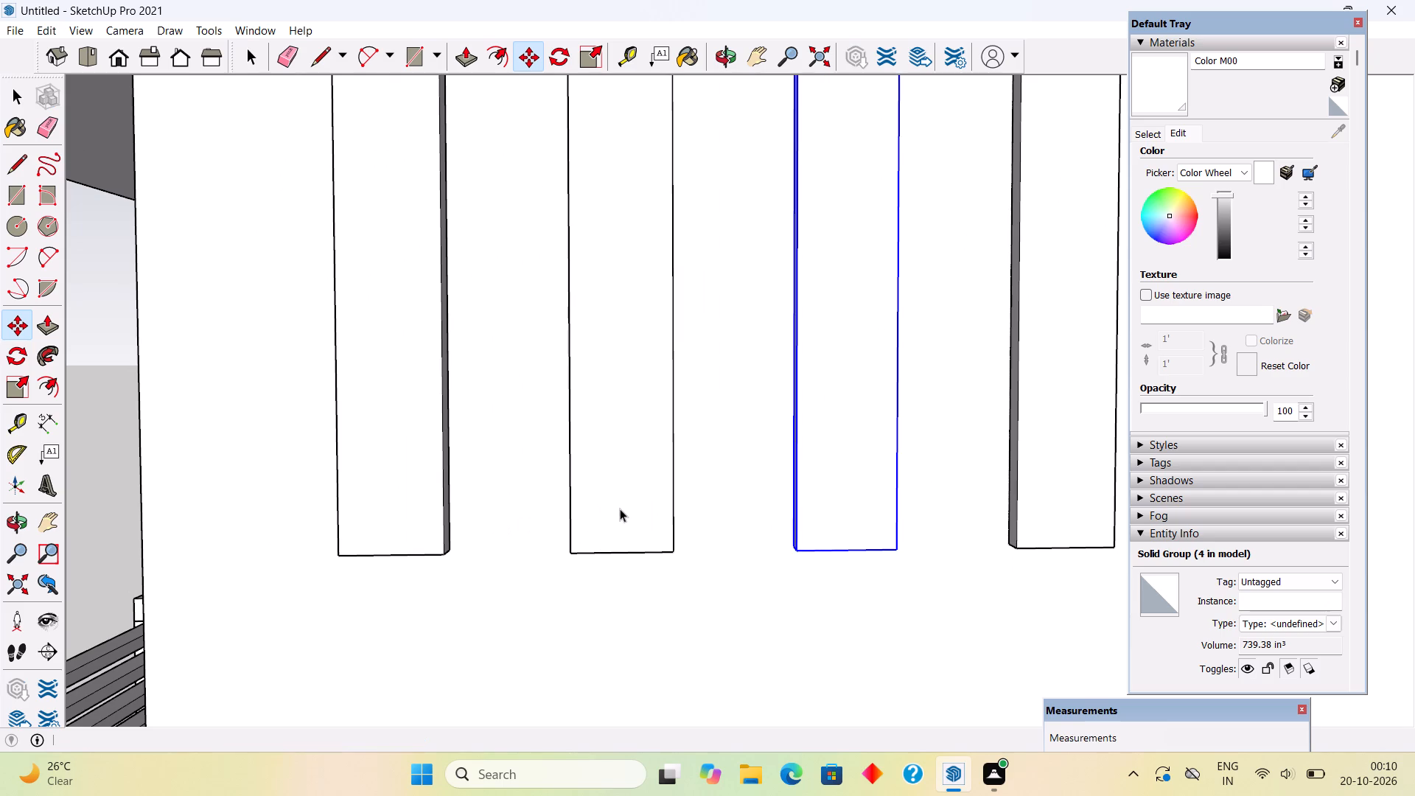
{"action": "left_click", "coordinate": [620, 509]}
{"action": "key", "text": "m"}
{"action": "left_click", "coordinate": [621, 511]}
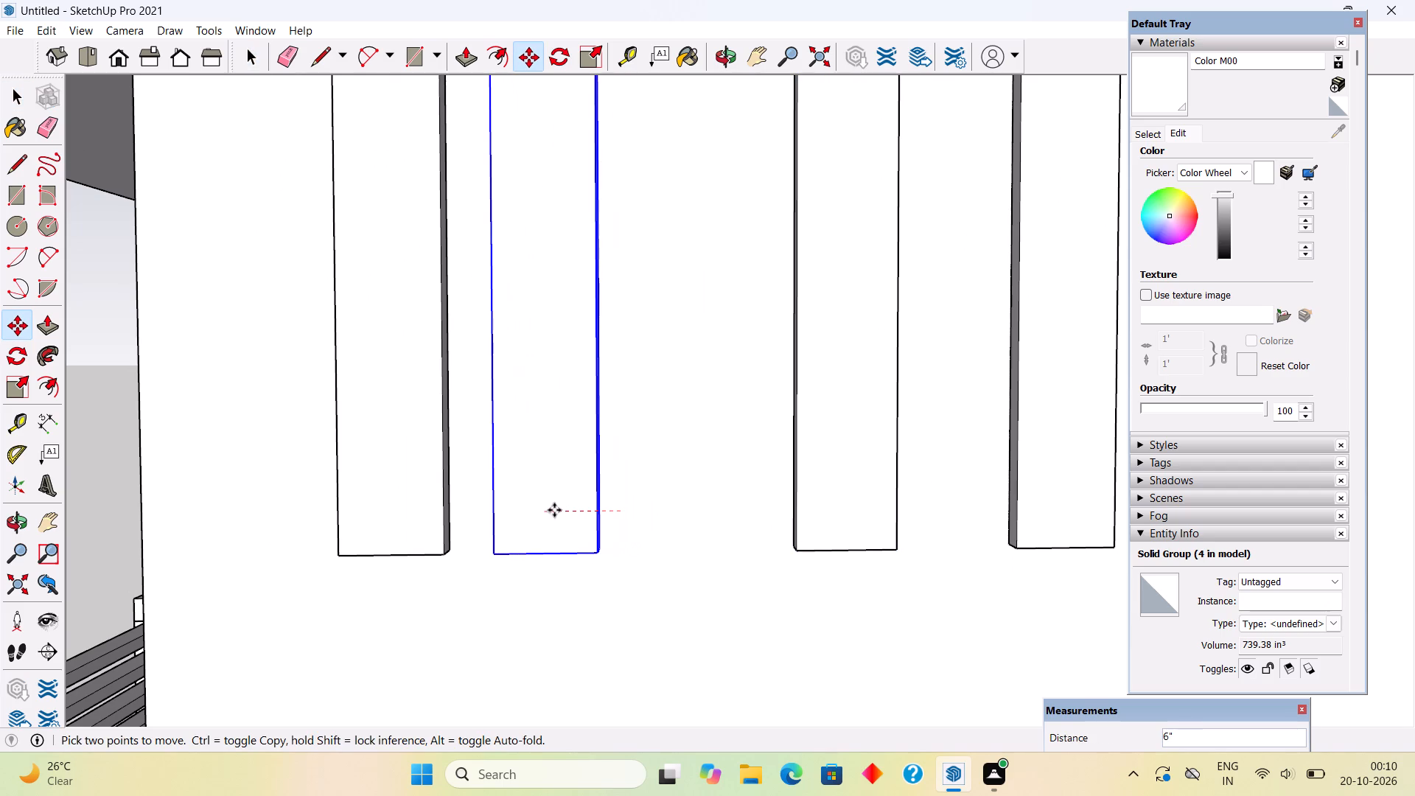
{"action": "key", "text": "6"}
{"action": "key", "text": "shift+quotedbl"}
{"action": "key", "text": "Return"}
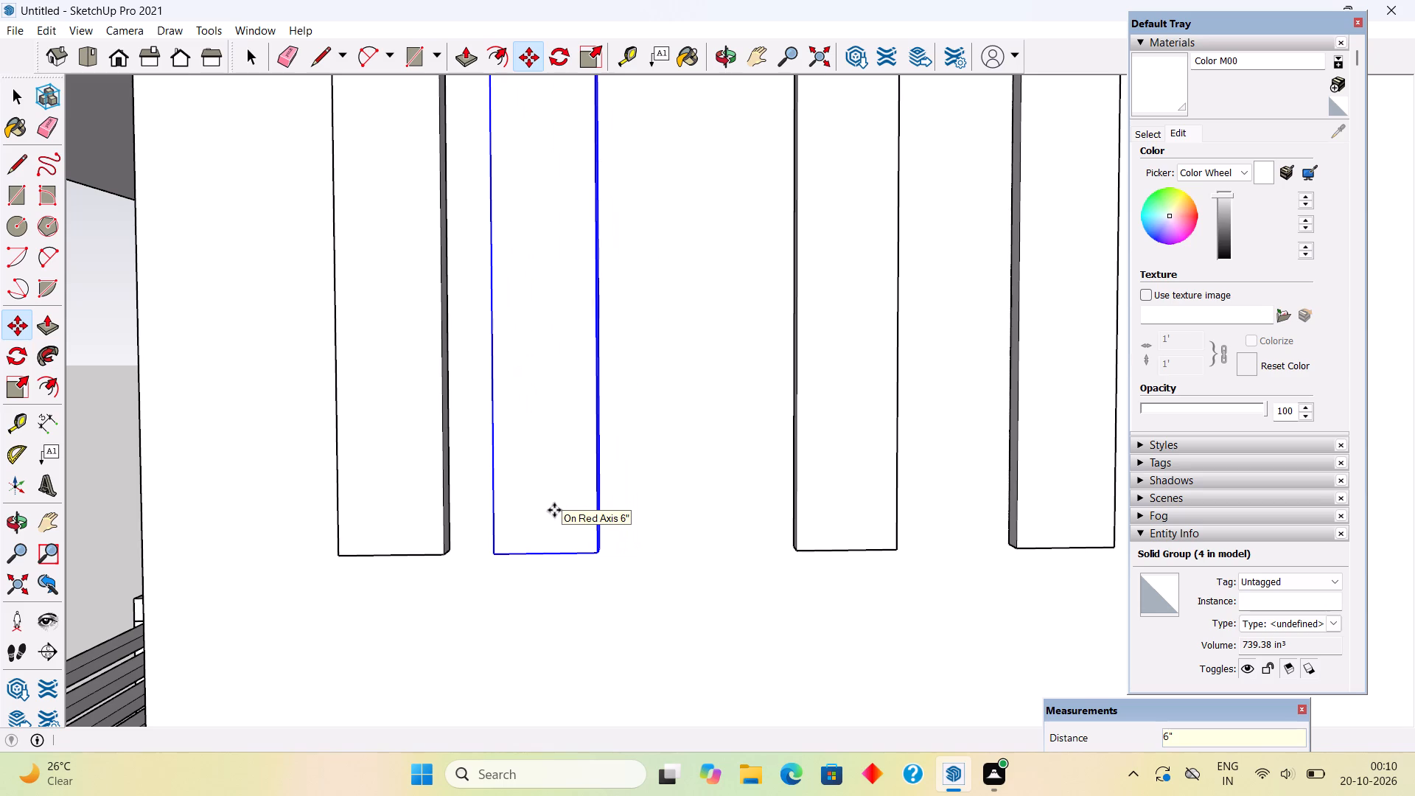
{"action": "key", "text": "space"}
Move the third vertical slat on the recessed wall about 11" sideways toward the second slat.
{"action": "left_click", "coordinate": [834, 416]}
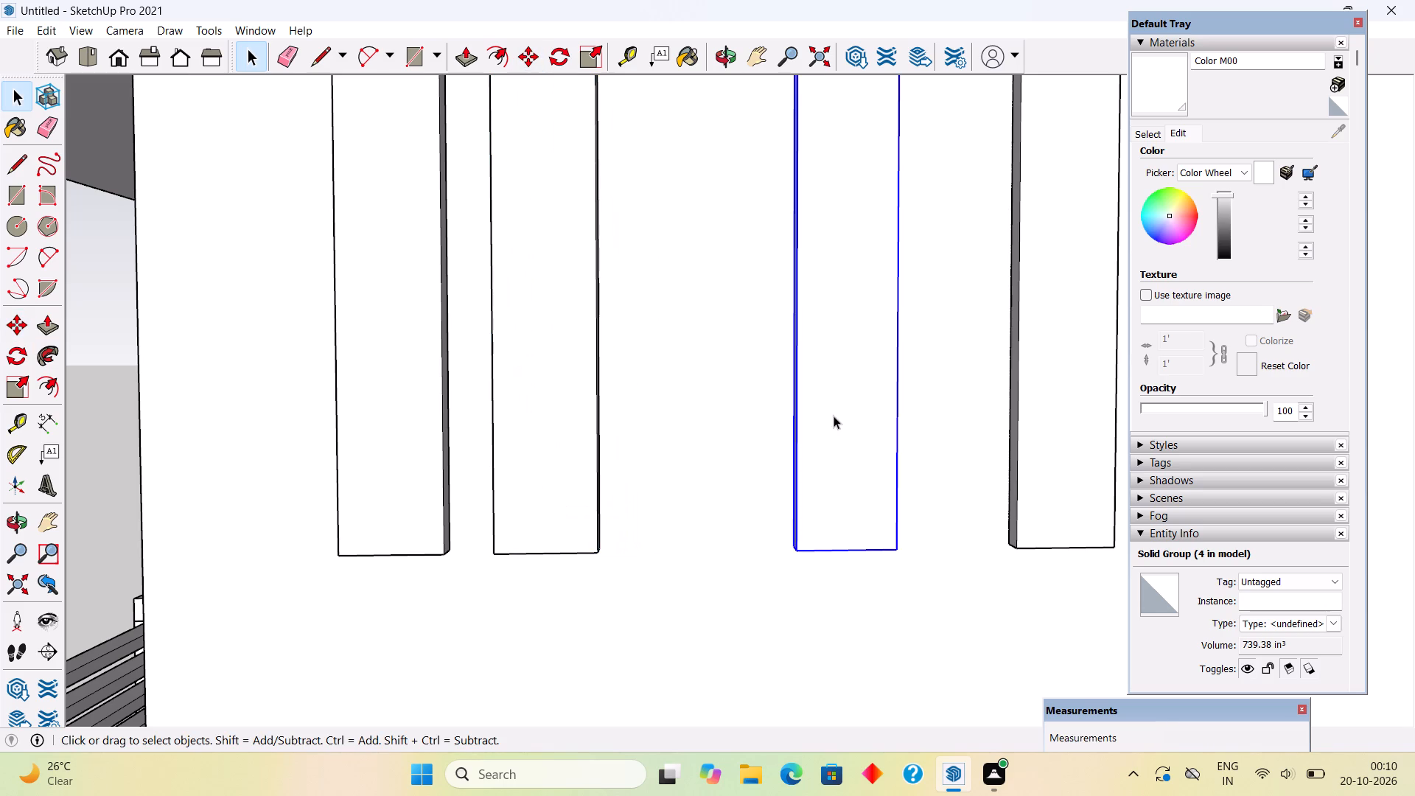
{"action": "key", "text": "m"}
{"action": "left_click", "coordinate": [834, 416]}
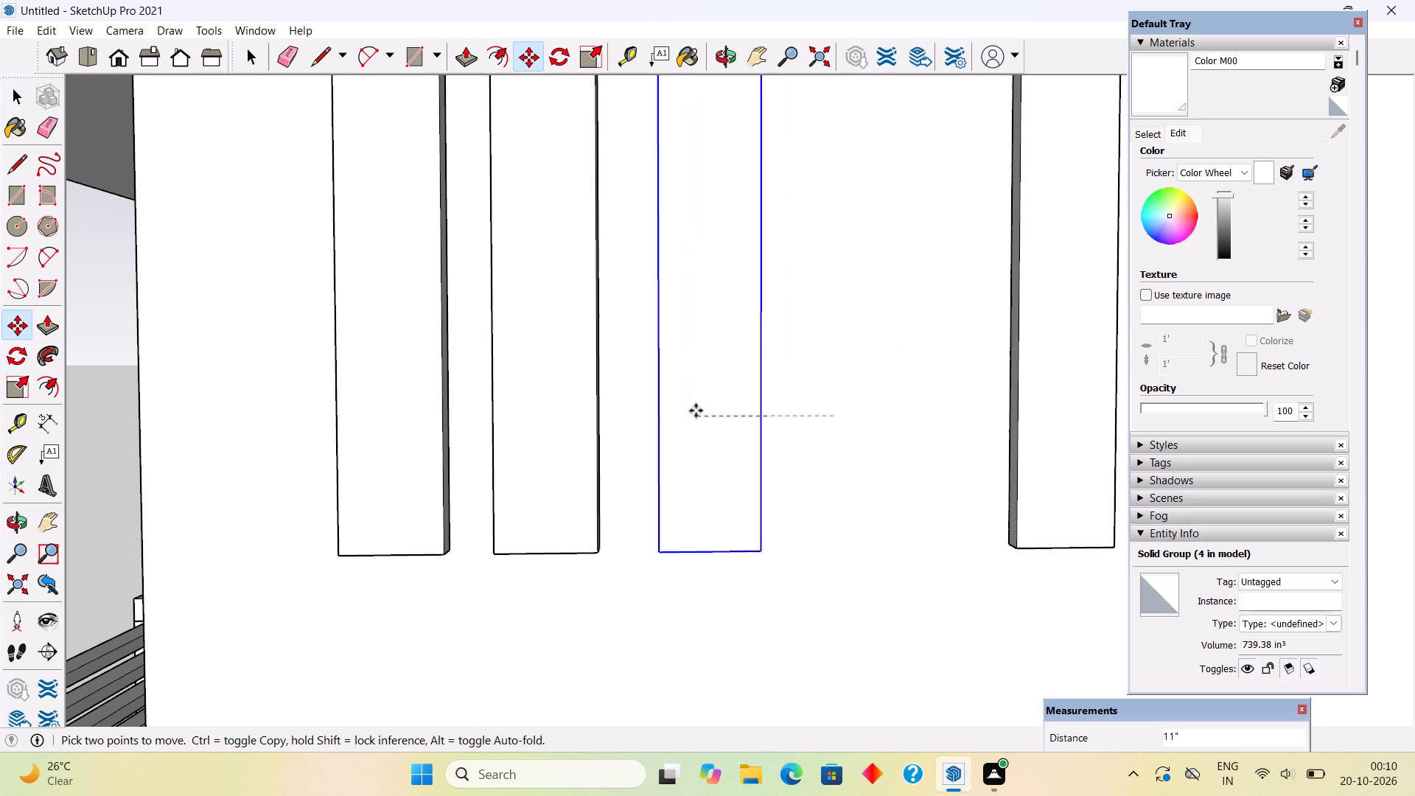
{"action": "left_click", "coordinate": [696, 411]}
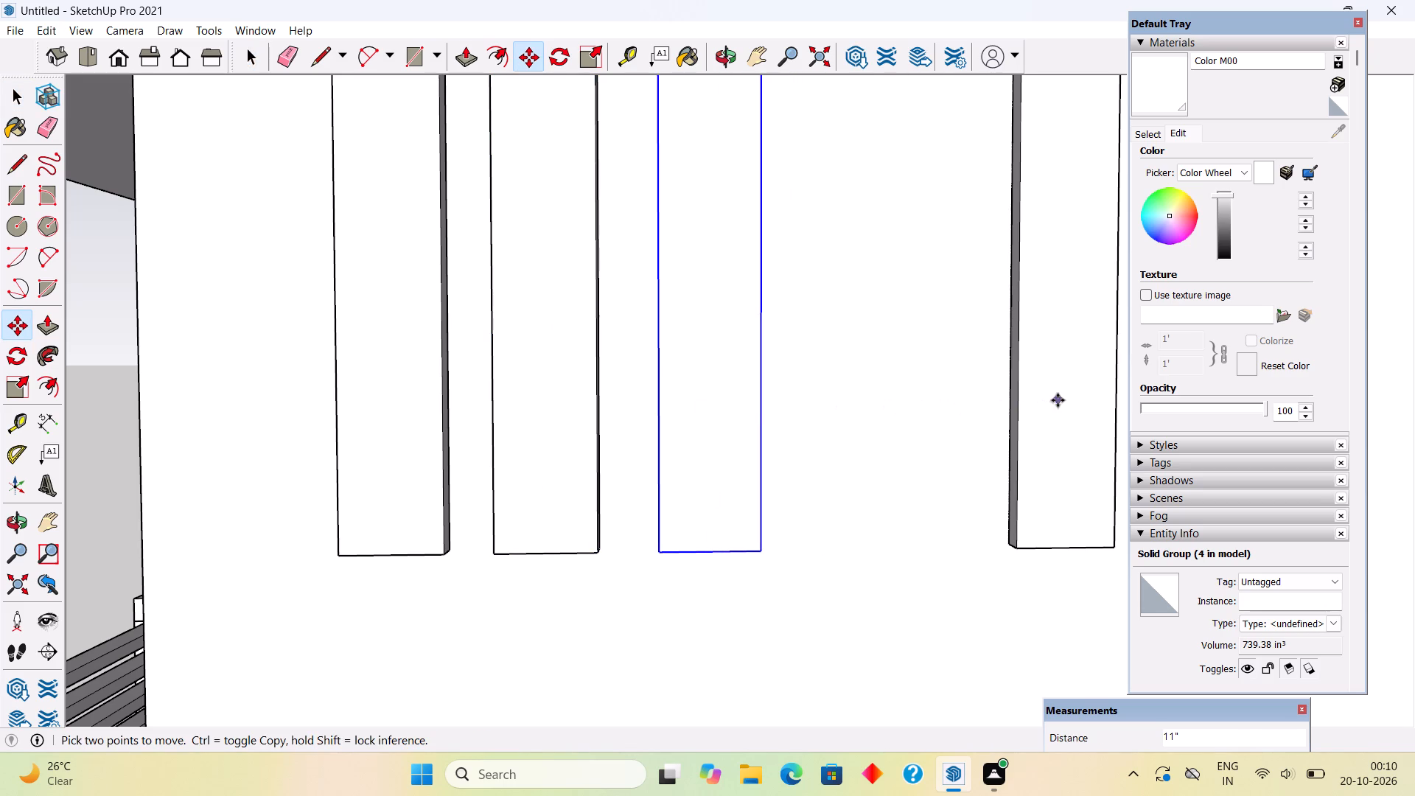
{"action": "key", "text": "space"}
Move the fourth vertical slat on the recessed wall about 1' 5" sideways toward the third slat.
{"action": "left_click", "coordinate": [1058, 400]}
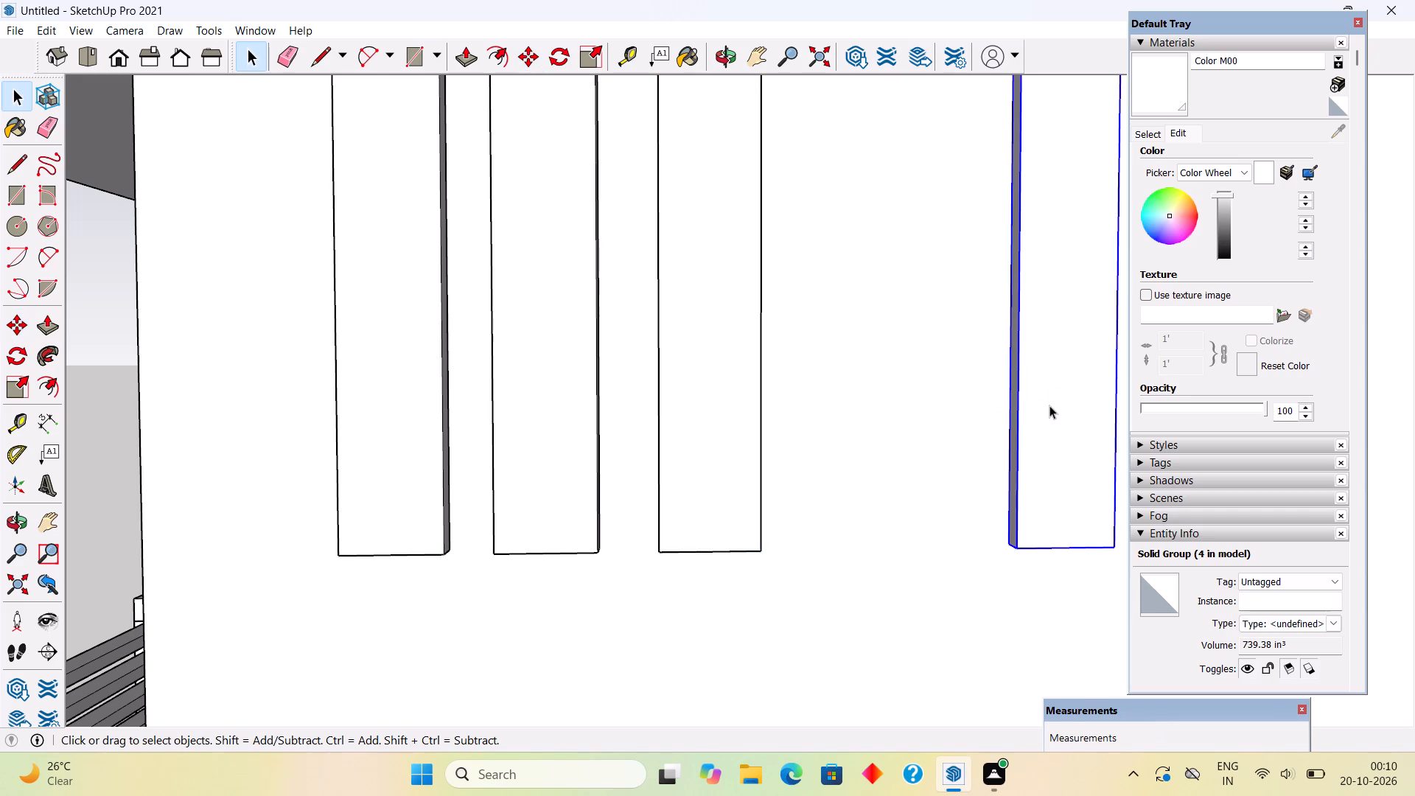
{"action": "key", "text": "m"}
{"action": "left_click", "coordinate": [1028, 416]}
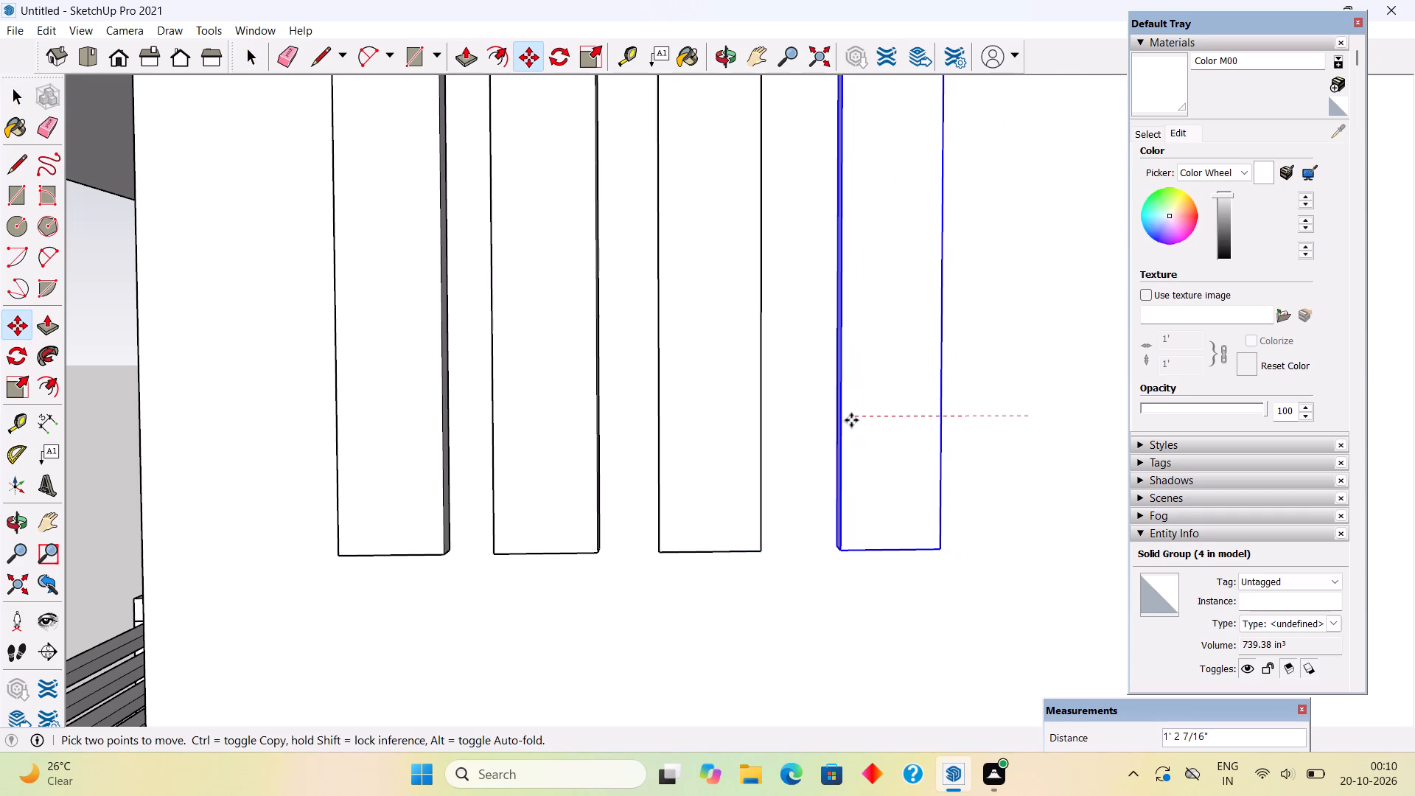
{"action": "left_click", "coordinate": [839, 420]}
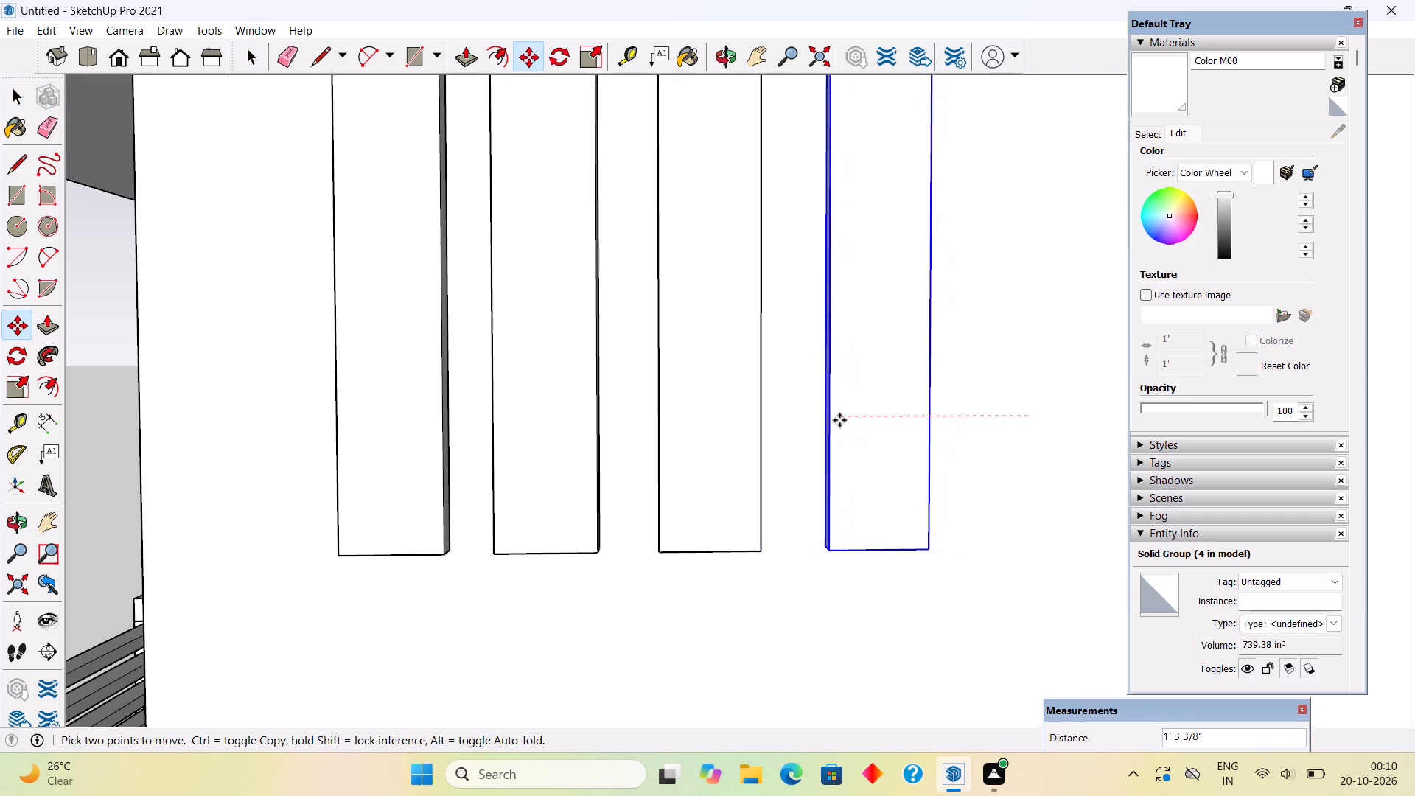
{"action": "left_click", "coordinate": [839, 420]}
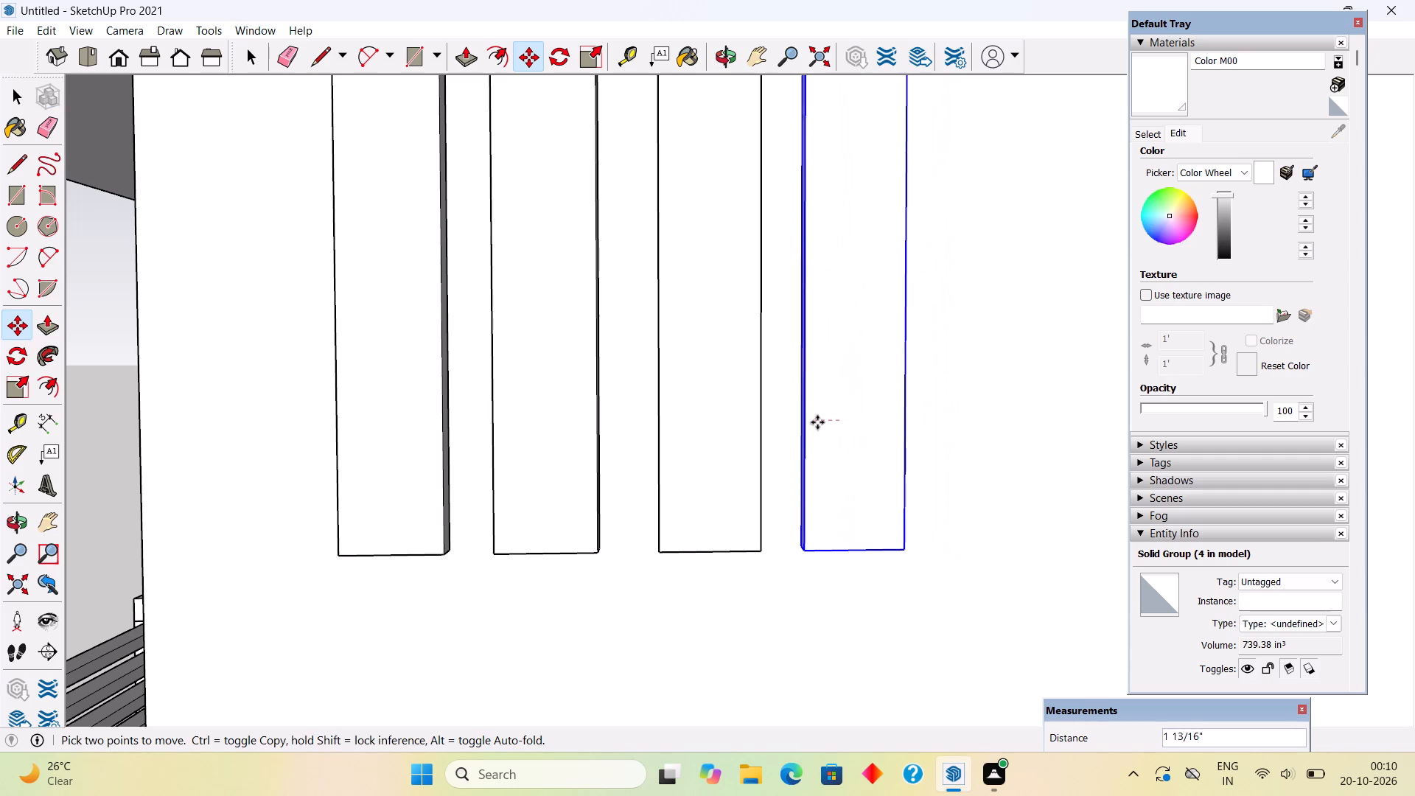
{"action": "left_click", "coordinate": [820, 422]}
{"action": "key", "text": "space"}
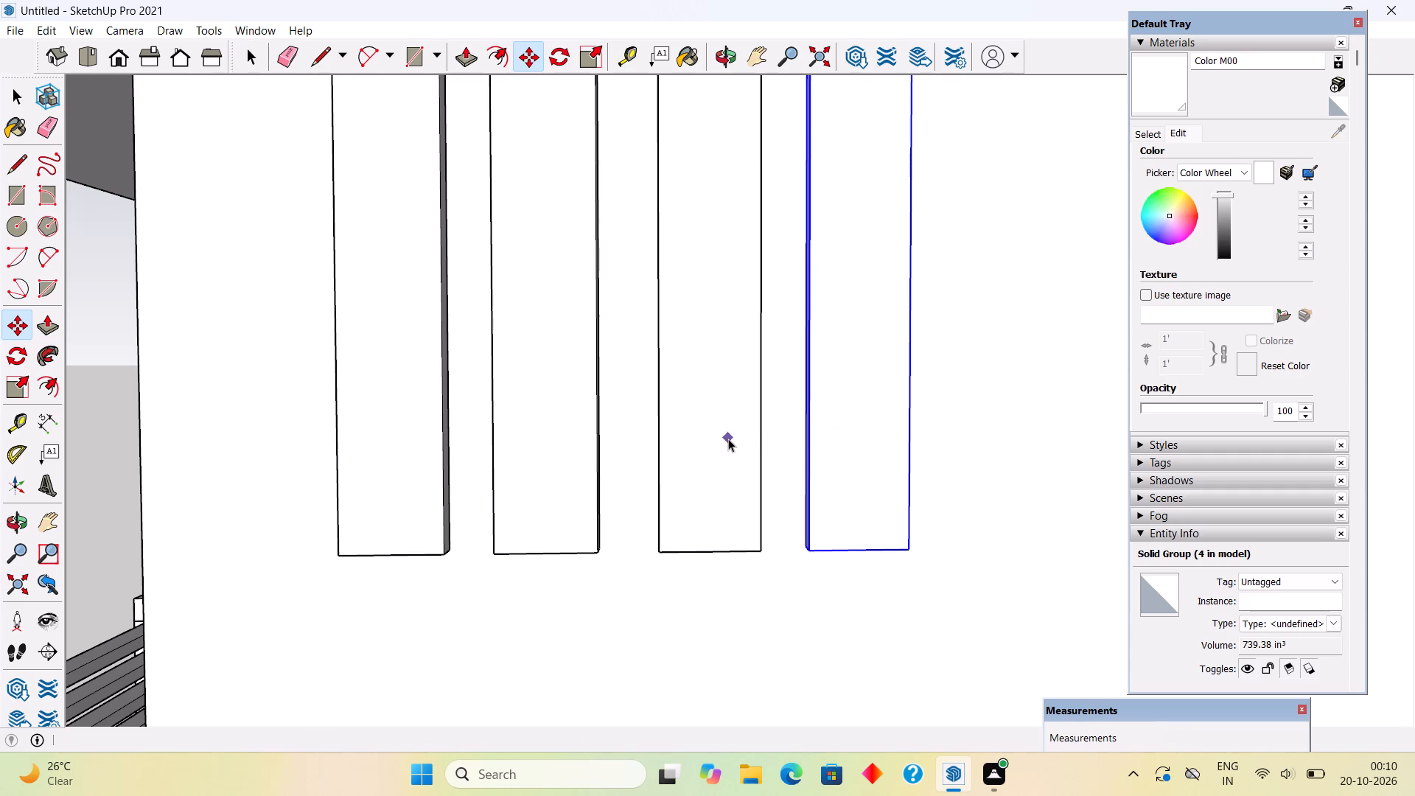
Nudge the third vertical slat on the recessed wall about 3/4" toward the second slat to even the gaps.
{"action": "left_click", "coordinate": [728, 439]}
{"action": "key", "text": "m"}
{"action": "left_click", "coordinate": [728, 439]}
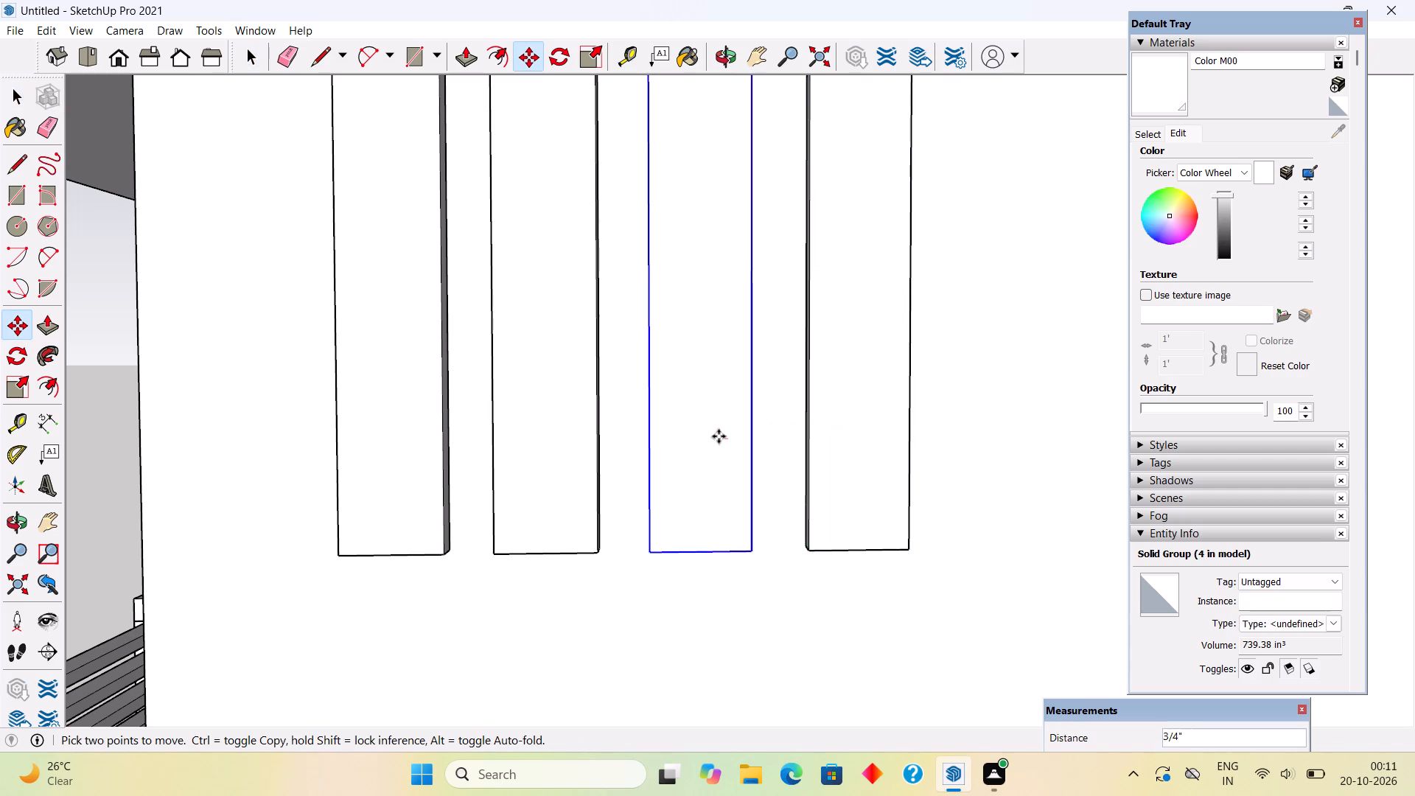
{"action": "left_click", "coordinate": [719, 436]}
{"action": "key", "text": "space"}
{"action": "scroll", "coordinate": [717, 434], "scroll_direction": "down", "scroll_amount": 4}
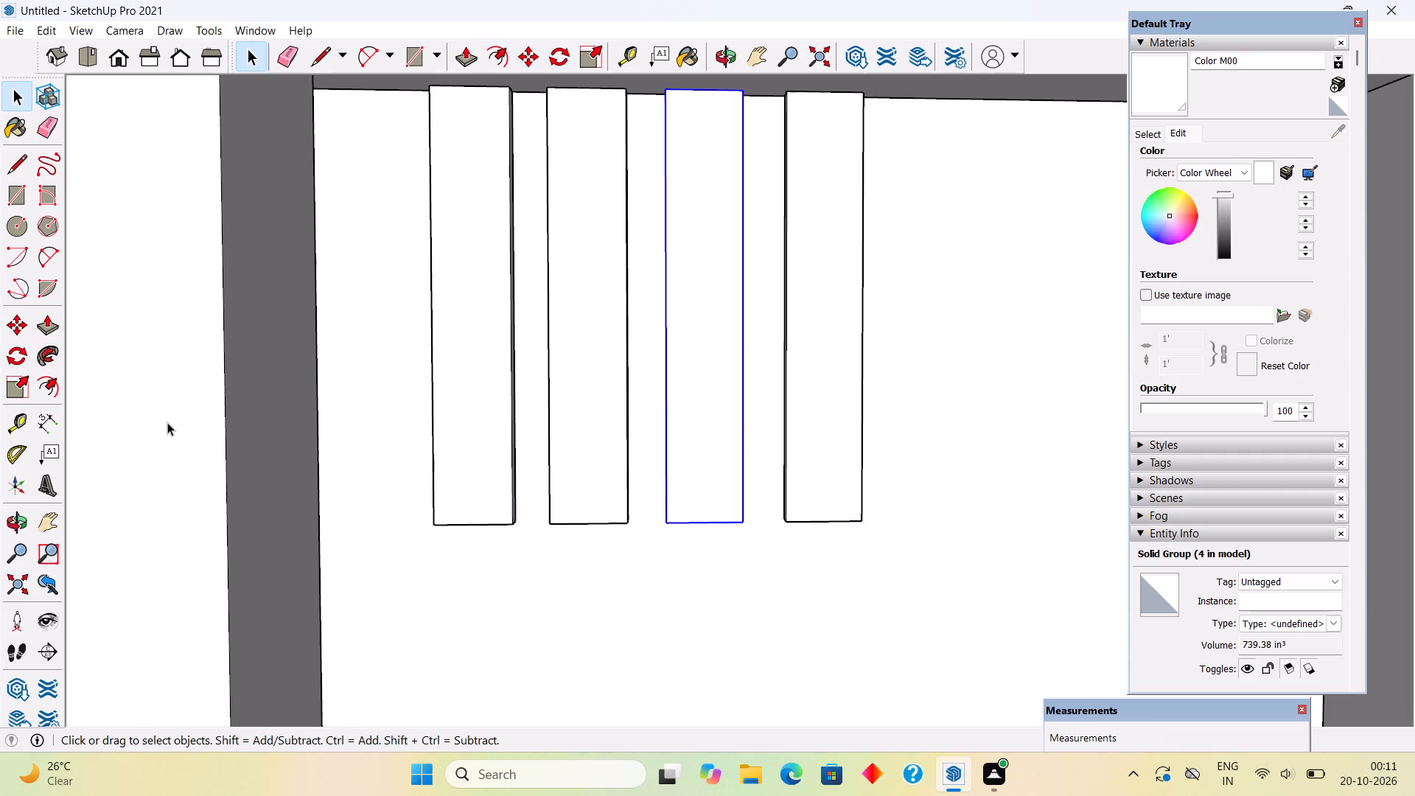
{"action": "scroll", "coordinate": [167, 422], "scroll_direction": "down", "scroll_amount": 5}
{"action": "scroll", "coordinate": [253, 458], "scroll_direction": "down", "scroll_amount": 13}
{"action": "scroll", "coordinate": [261, 374], "scroll_direction": "down", "scroll_amount": 4}
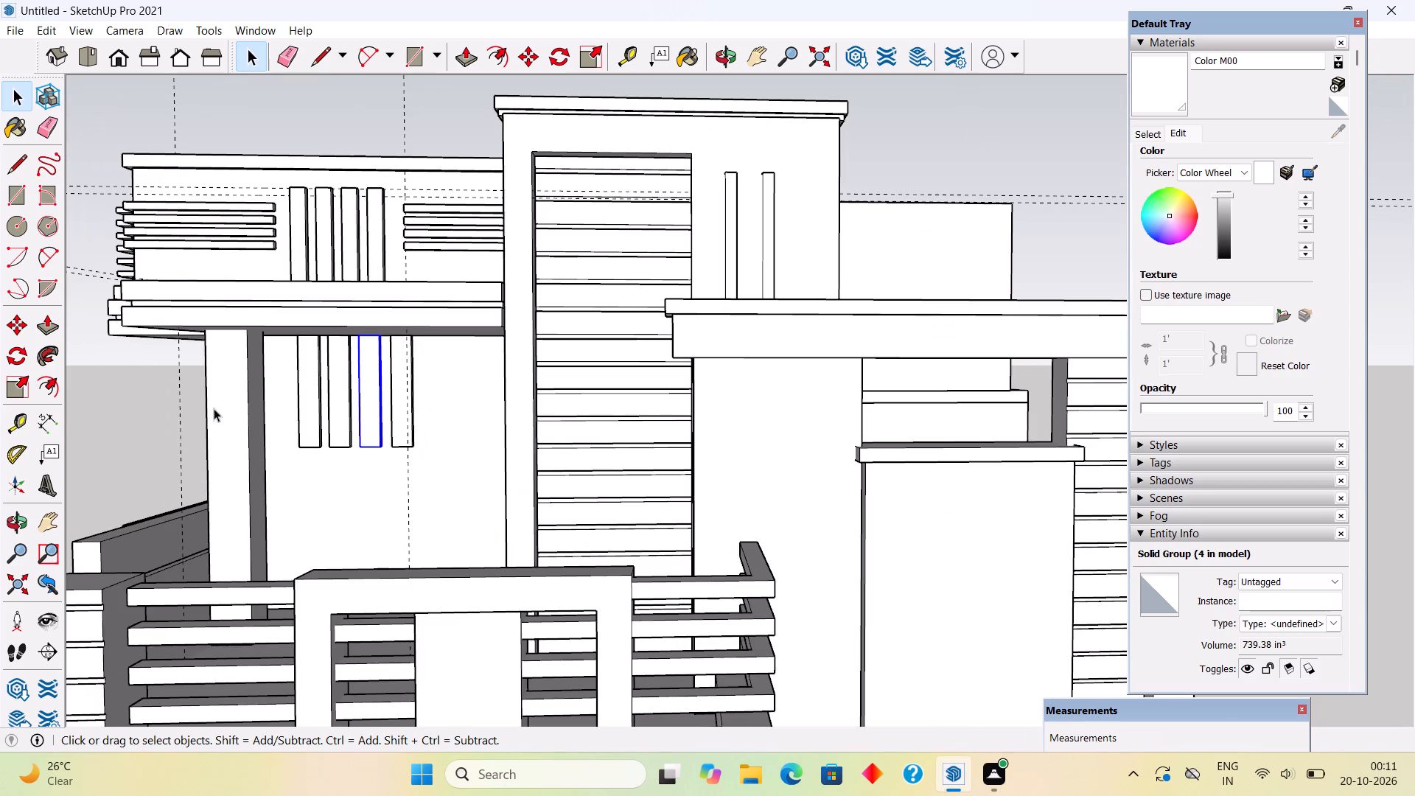
{"action": "left_click", "coordinate": [167, 418]}
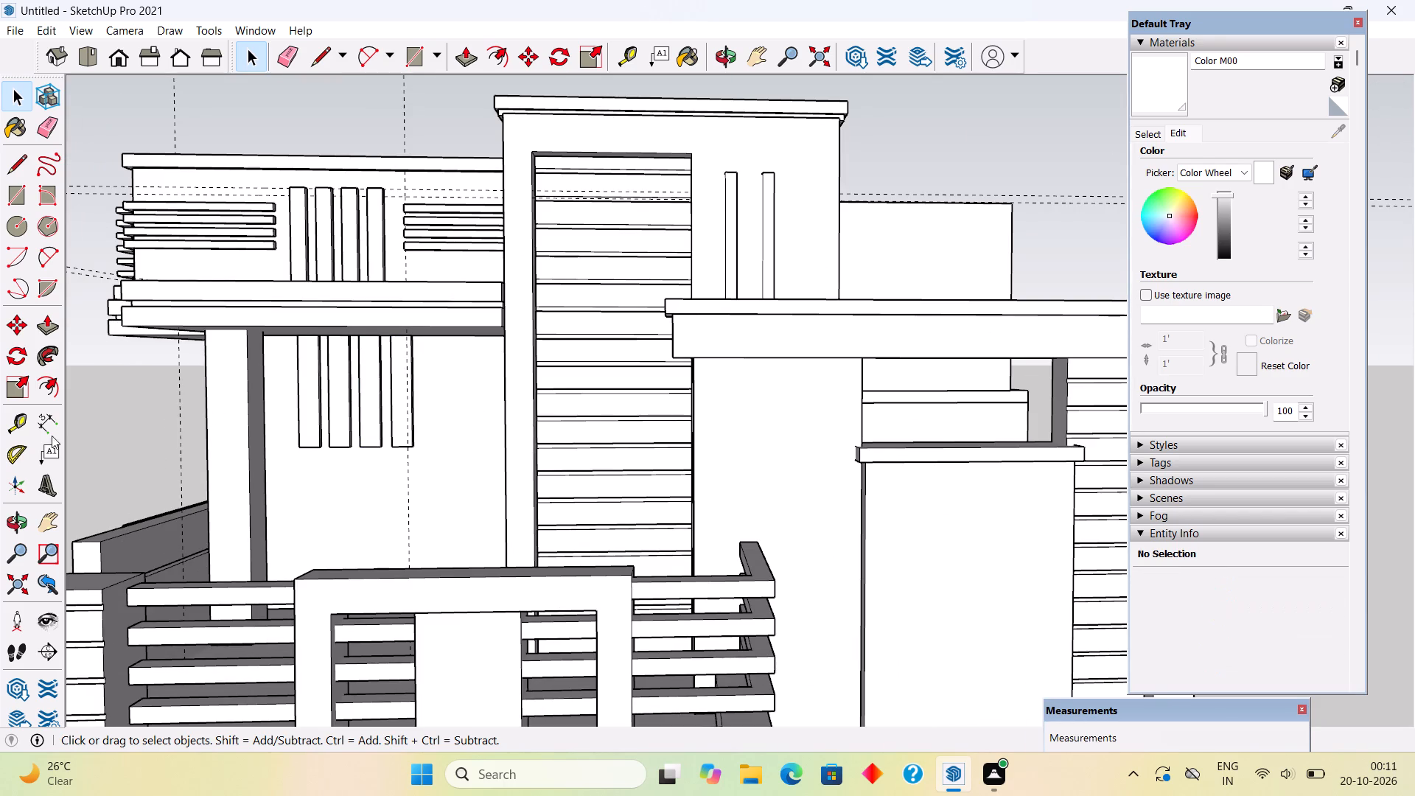
Move all four vertical slats under the slab together 6" along the recessed wall, away from the tower.
{"action": "middle_click_drag", "start_coordinate": [296, 453], "coordinate": [659, 469]}
{"action": "scroll", "coordinate": [455, 489], "scroll_direction": "up", "scroll_amount": 10}
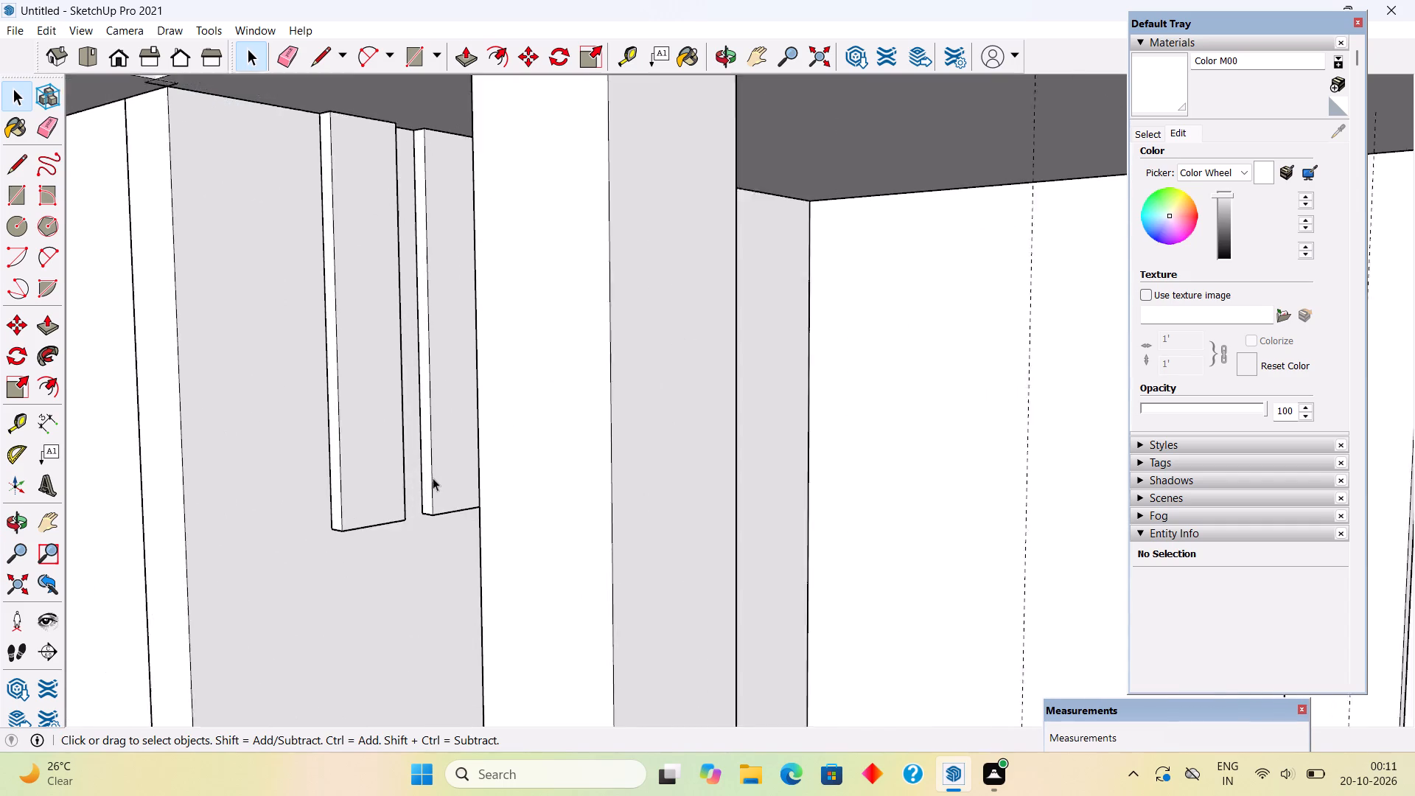
{"action": "middle_click", "coordinate": [469, 461]}
{"action": "scroll", "coordinate": [472, 463], "scroll_direction": "down", "scroll_amount": 5}
{"action": "middle_click_drag", "start_coordinate": [475, 509], "coordinate": [655, 535]}
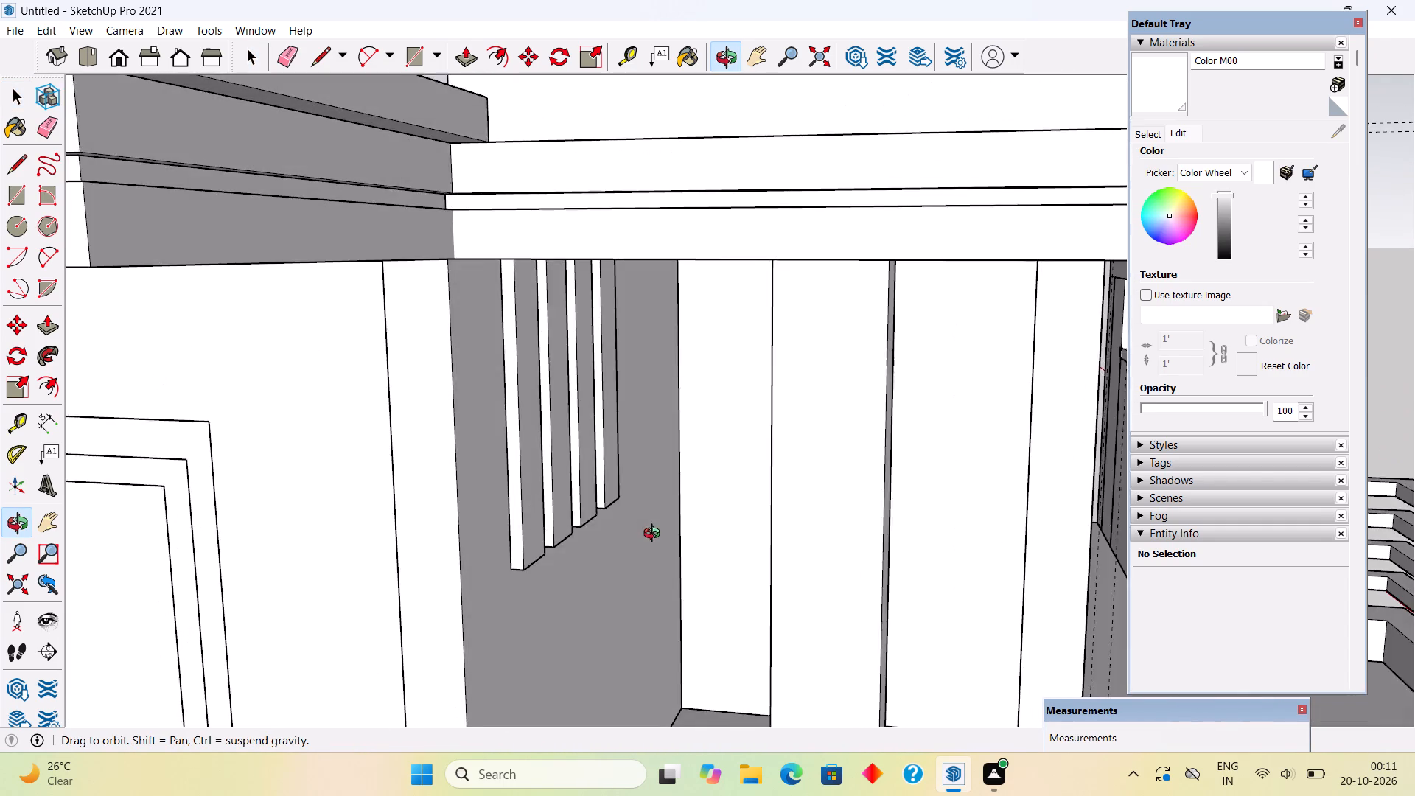
{"action": "middle_click_drag", "start_coordinate": [655, 535], "coordinate": [618, 503]}
{"action": "left_click", "coordinate": [591, 458], "text": "ctrl"}
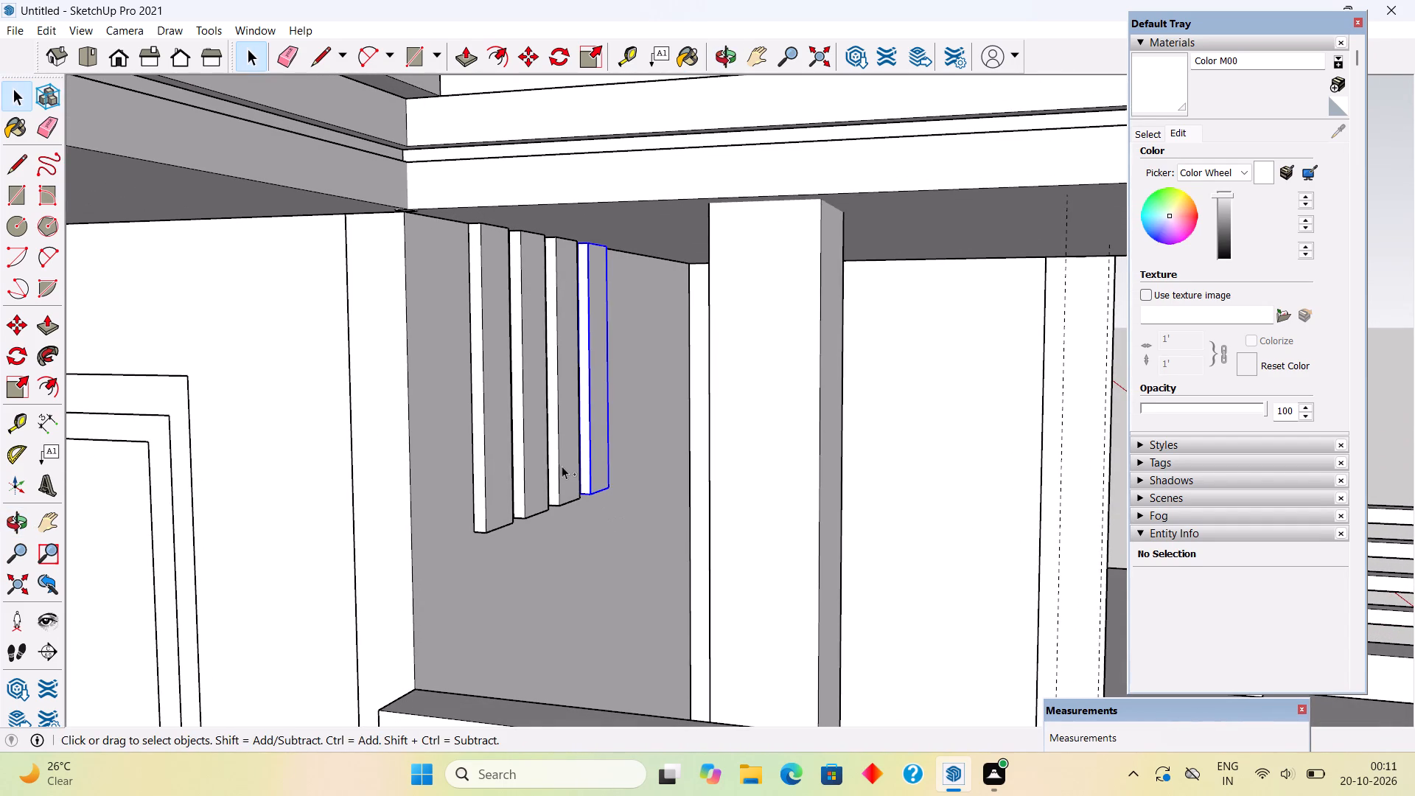
{"action": "left_click", "coordinate": [560, 467], "text": "ctrl"}
{"action": "left_click", "coordinate": [525, 490], "text": "ctrl"}
{"action": "left_click", "coordinate": [490, 483], "text": "ctrl"}
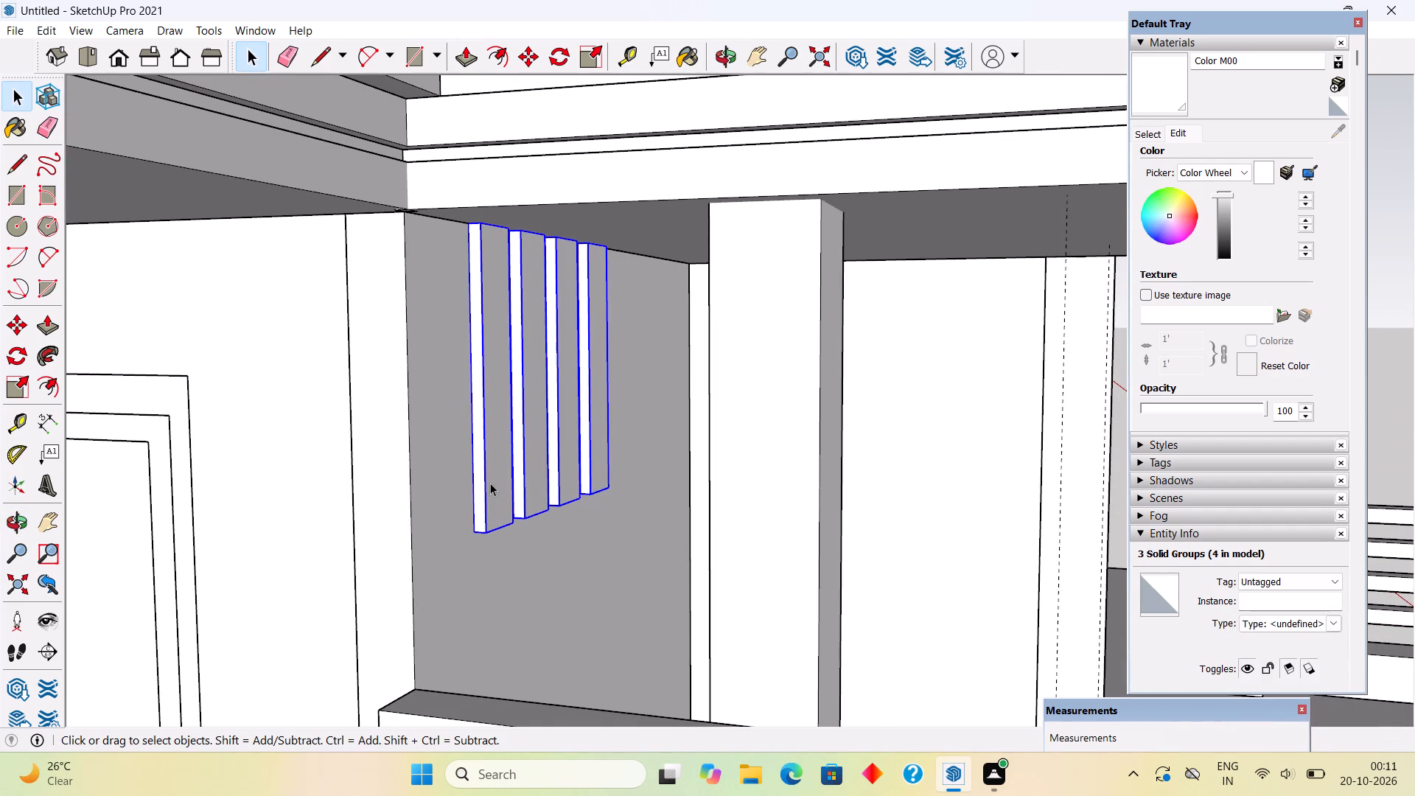
{"action": "key", "text": "m"}
{"action": "left_click", "coordinate": [490, 483]}
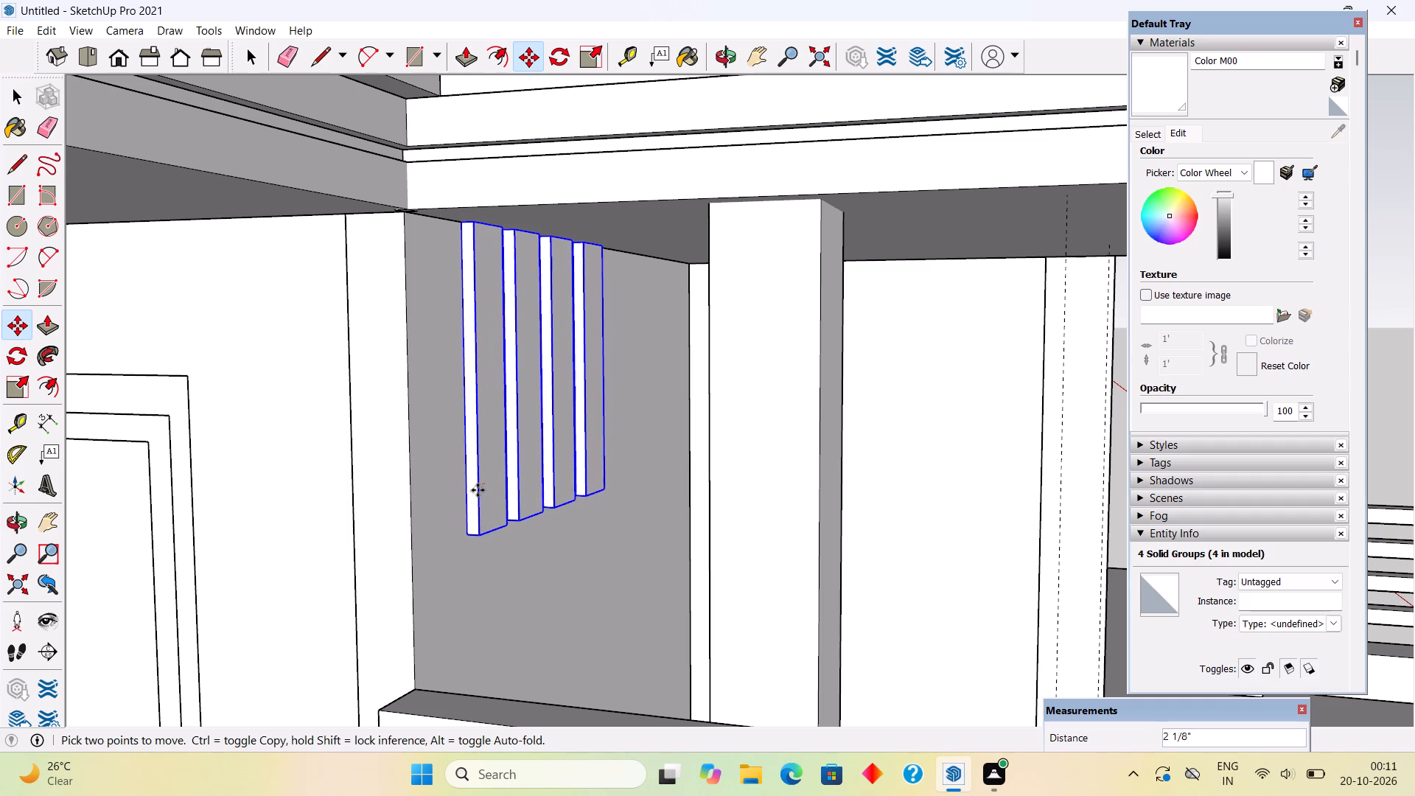
{"action": "left_click", "coordinate": [469, 494]}
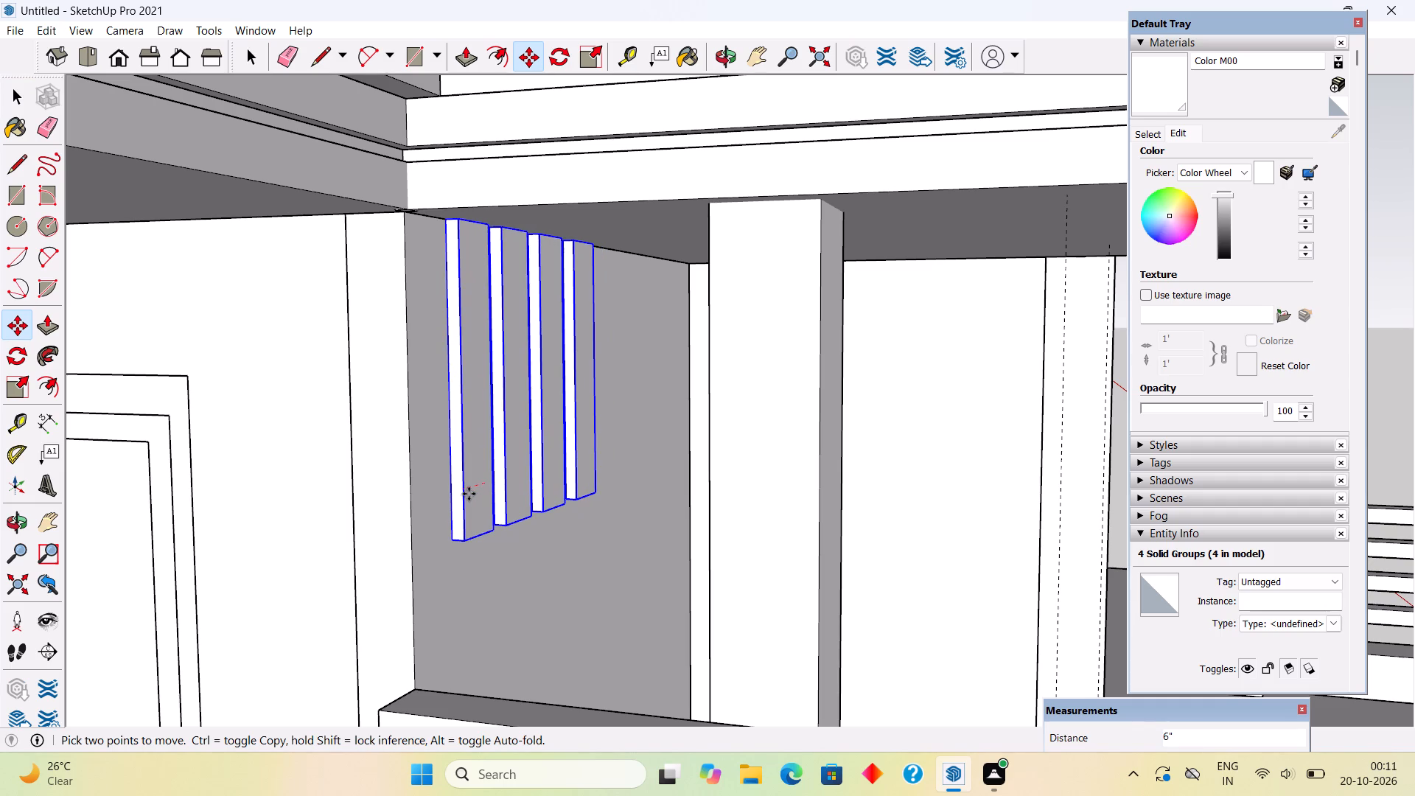
{"action": "key", "text": "space"}
{"action": "scroll", "coordinate": [469, 494], "scroll_direction": "down", "scroll_amount": 10}
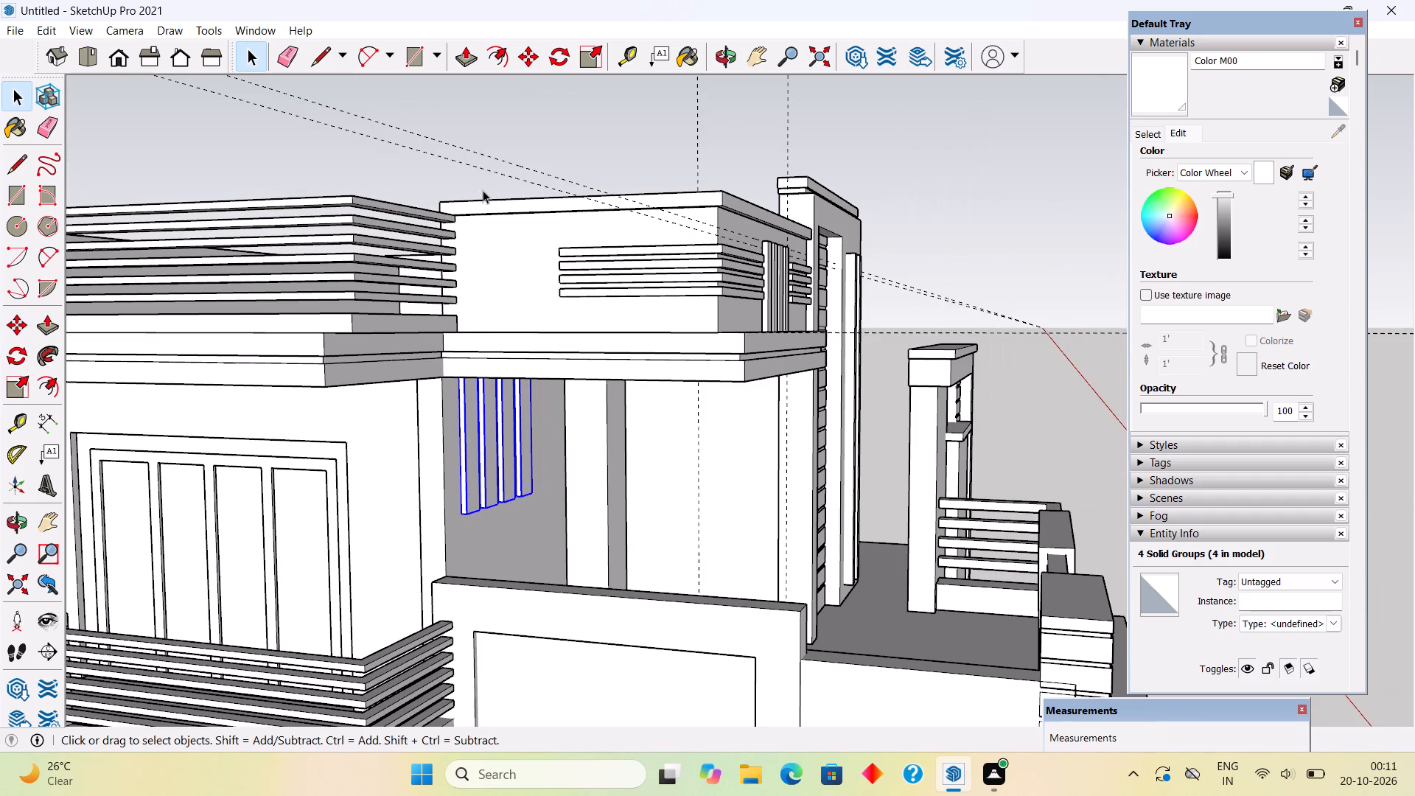
{"action": "left_click", "coordinate": [483, 190]}
Examine the whole house from the front and the side to review the overall massing.
{"action": "middle_click_drag", "start_coordinate": [587, 478], "coordinate": [77, 409]}
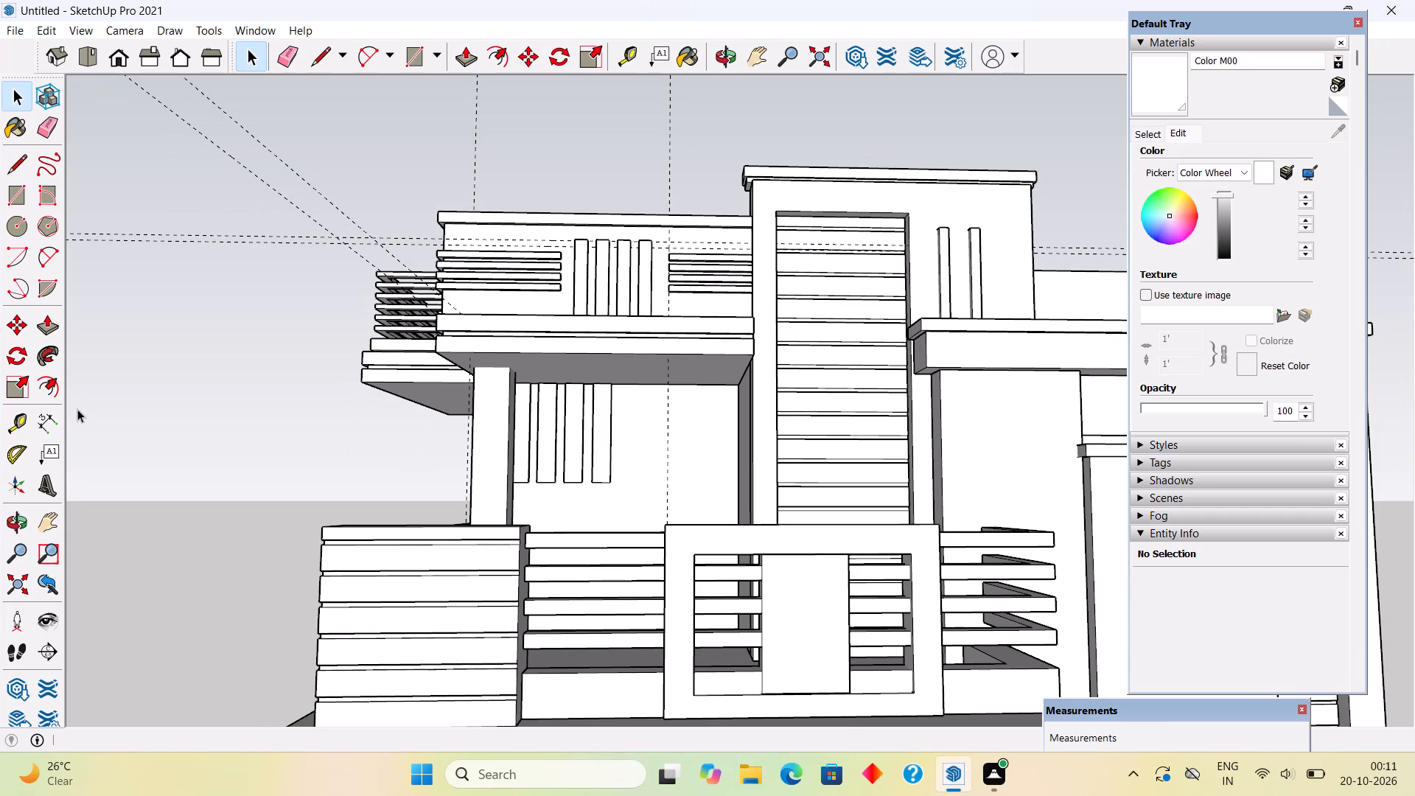
{"action": "scroll", "coordinate": [84, 399], "scroll_direction": "down", "scroll_amount": 10}
{"action": "scroll", "coordinate": [199, 425], "scroll_direction": "down", "scroll_amount": 4}
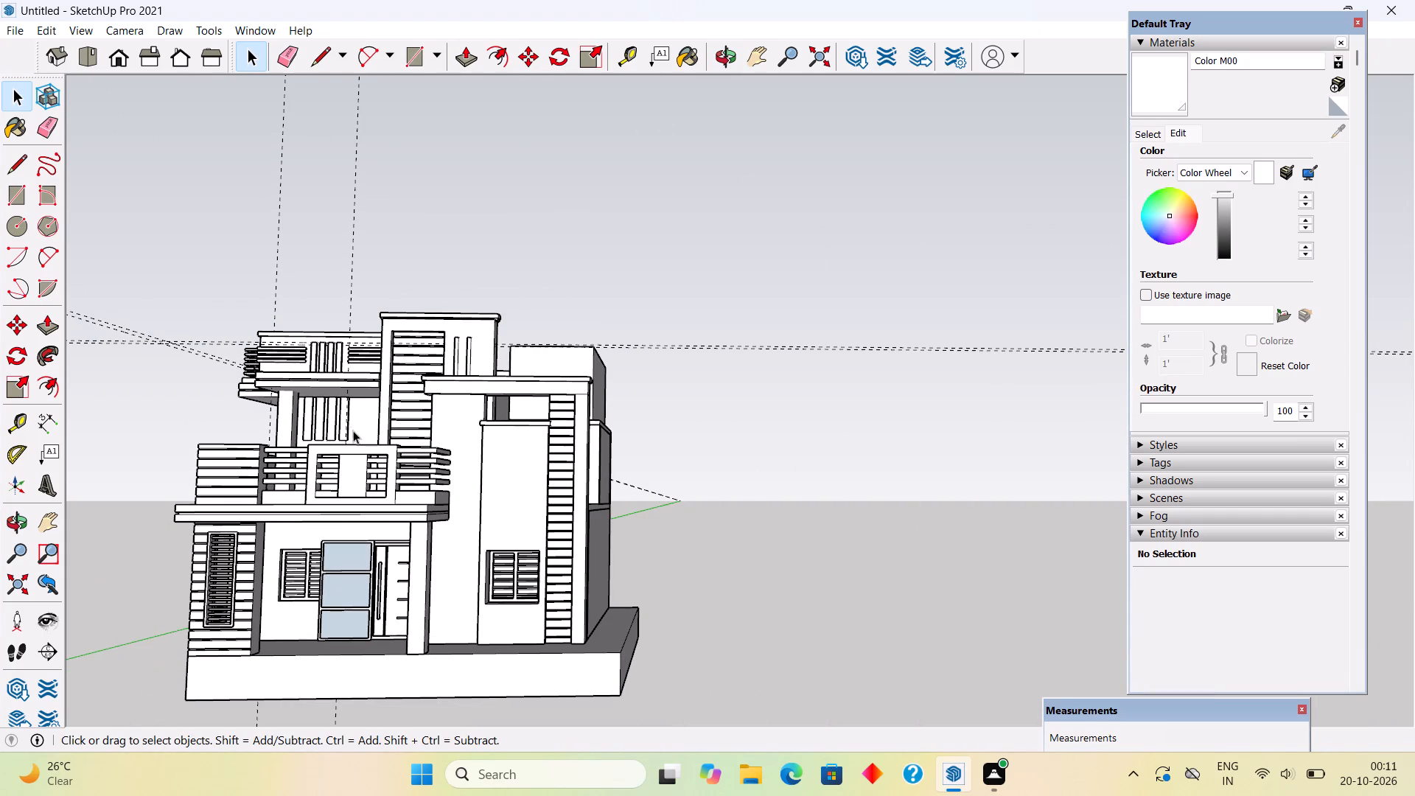
{"action": "scroll", "coordinate": [353, 430], "scroll_direction": "down", "scroll_amount": 4}
{"action": "middle_click_drag", "start_coordinate": [617, 512], "coordinate": [346, 635]}
{"action": "scroll", "coordinate": [615, 532], "scroll_direction": "up", "scroll_amount": 1}
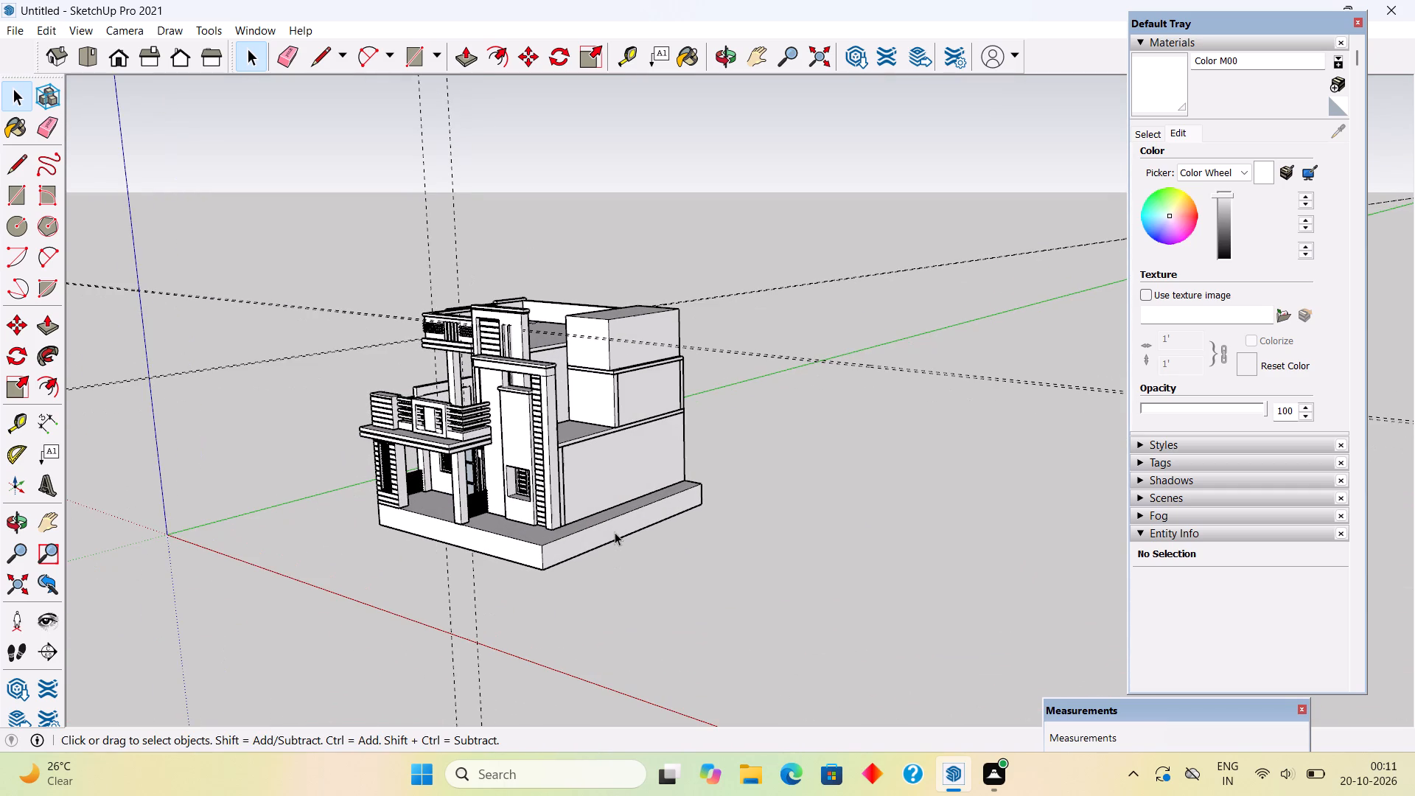
{"action": "middle_click_drag", "start_coordinate": [610, 529], "coordinate": [608, 521]}
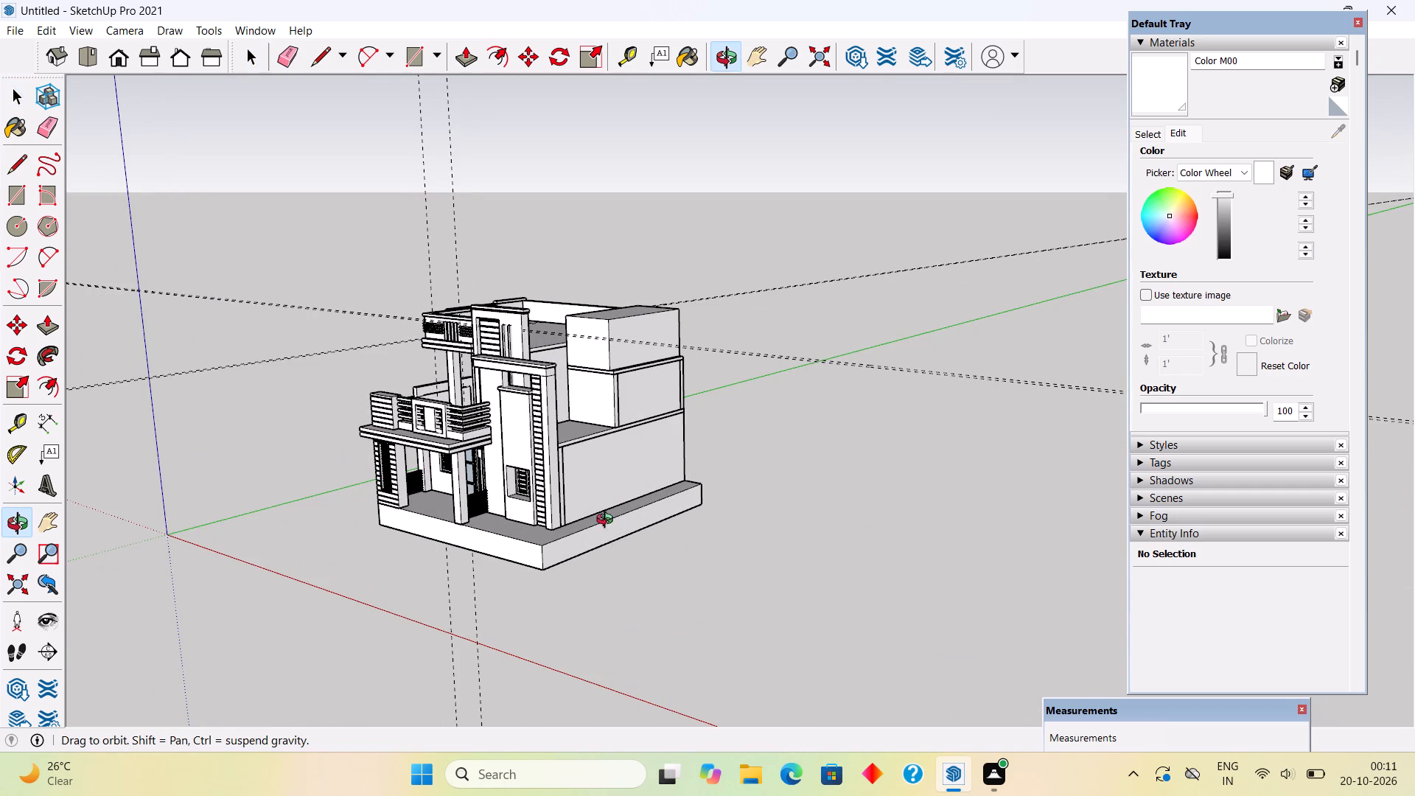
{"action": "middle_click_drag", "start_coordinate": [608, 521], "coordinate": [511, 593]}
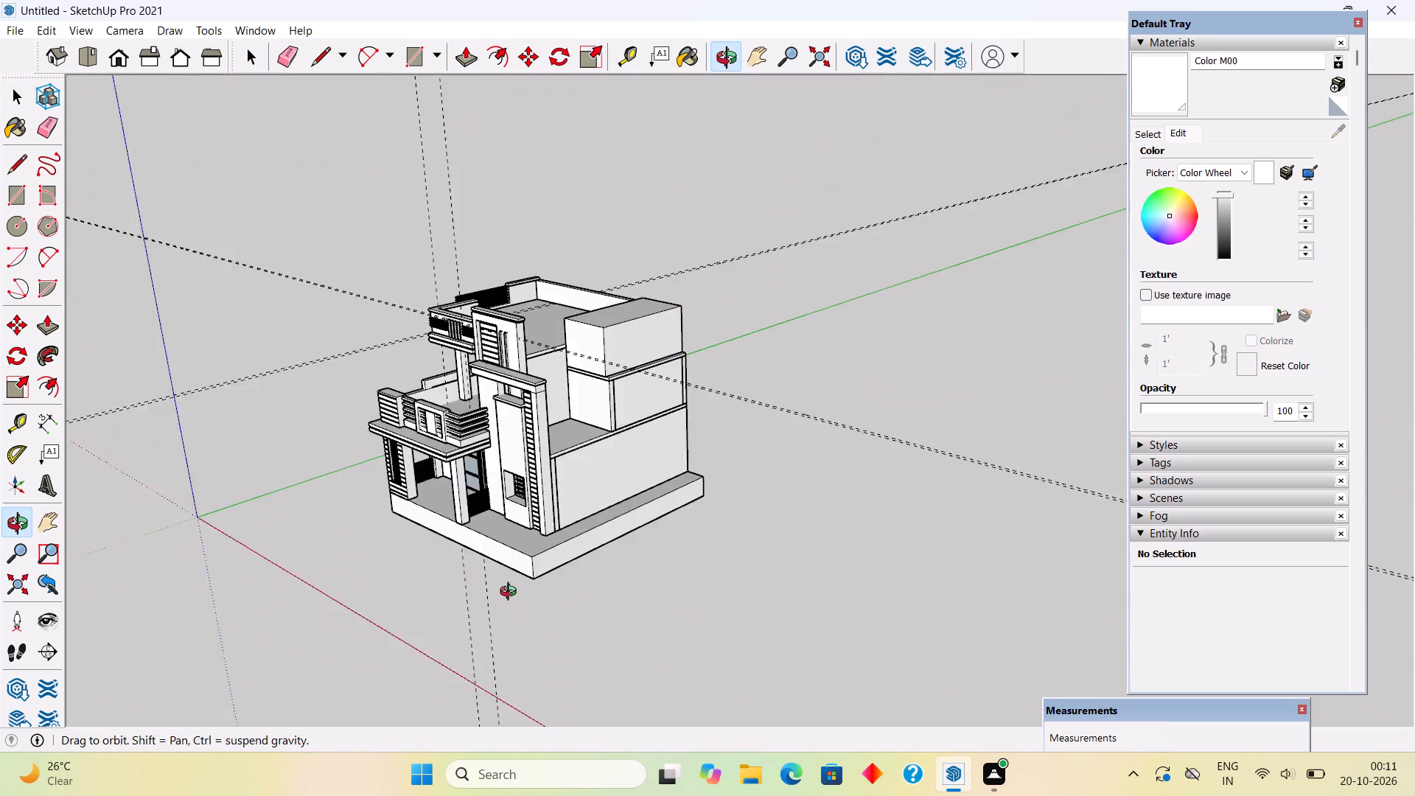
{"action": "middle_click_drag", "start_coordinate": [511, 593], "coordinate": [531, 565]}
Using a guide 6" in from the side terrace's outer edge, draw a 6" by 10' 6" rectangle along that edge.
{"action": "scroll", "coordinate": [531, 565], "scroll_direction": "up", "scroll_amount": 5}
{"action": "middle_click_drag", "start_coordinate": [562, 379], "coordinate": [368, 549]}
{"action": "scroll", "coordinate": [368, 549], "scroll_direction": "up", "scroll_amount": 1}
{"action": "scroll", "coordinate": [487, 391], "scroll_direction": "up", "scroll_amount": 5}
{"action": "scroll", "coordinate": [612, 336], "scroll_direction": "up", "scroll_amount": 1}
{"action": "middle_click_drag", "start_coordinate": [592, 404], "coordinate": [452, 548]}
{"action": "scroll", "coordinate": [542, 424], "scroll_direction": "up", "scroll_amount": 5}
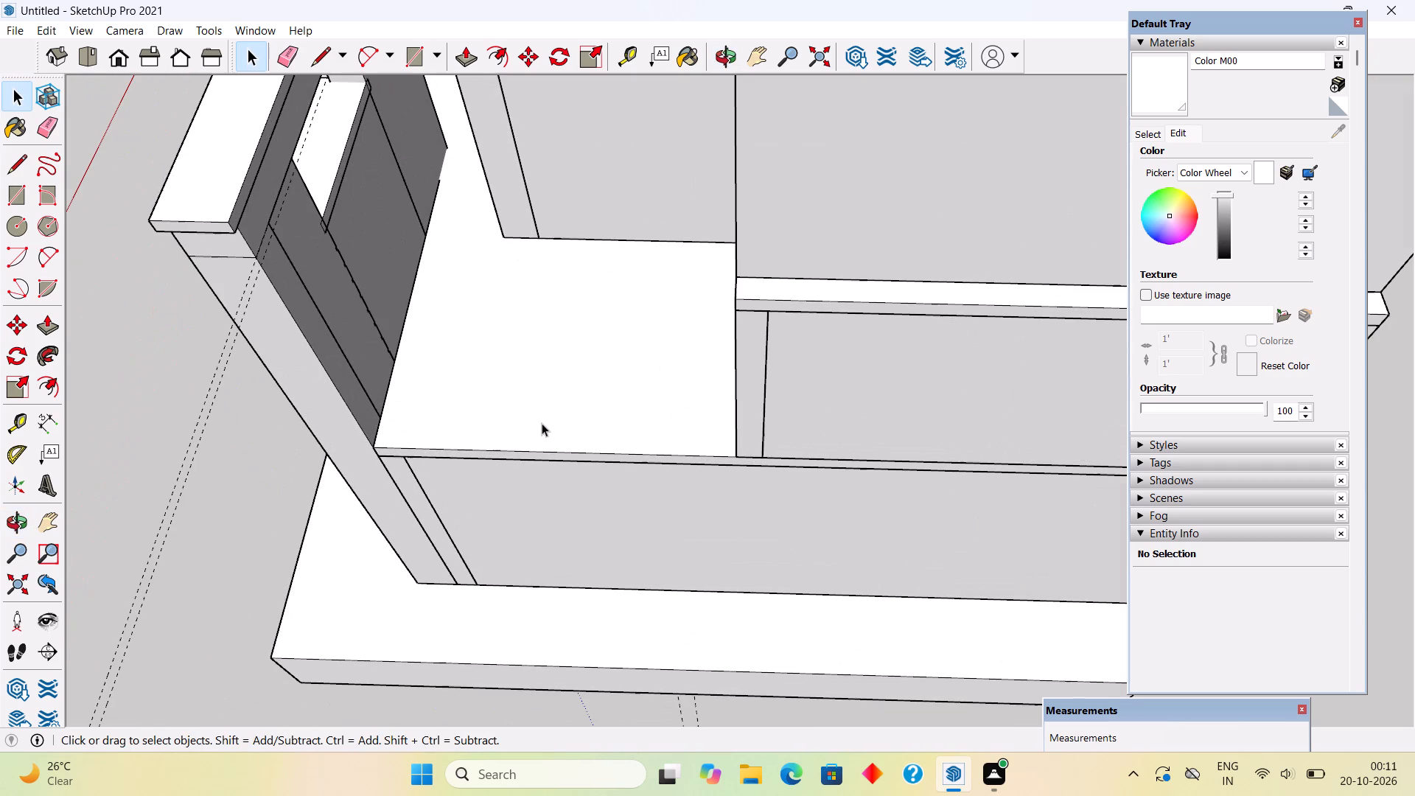
{"action": "key", "text": "t"}
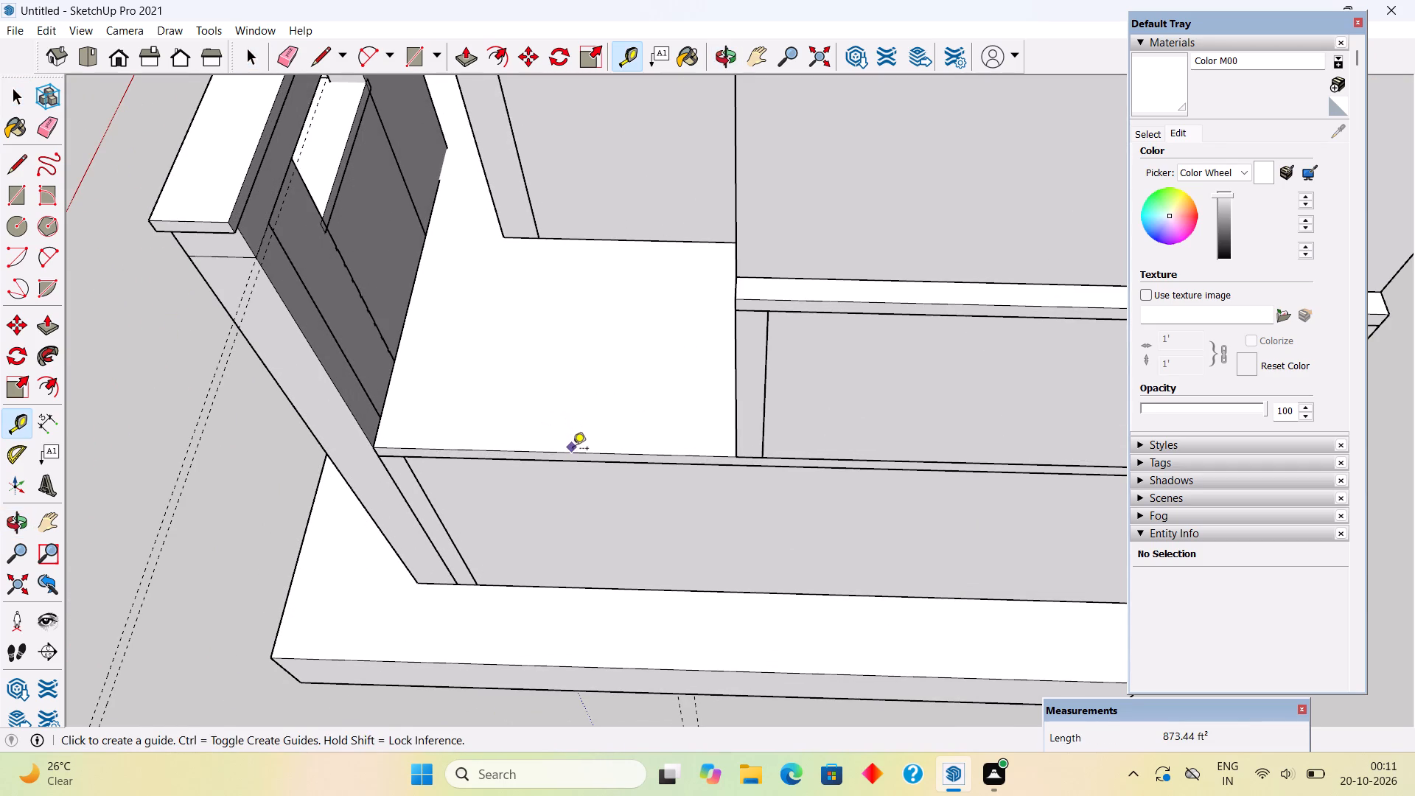
{"action": "left_click", "coordinate": [573, 450]}
{"action": "type", "text": "6\""}
{"action": "key", "text": "Return"}
{"action": "key", "text": "r"}
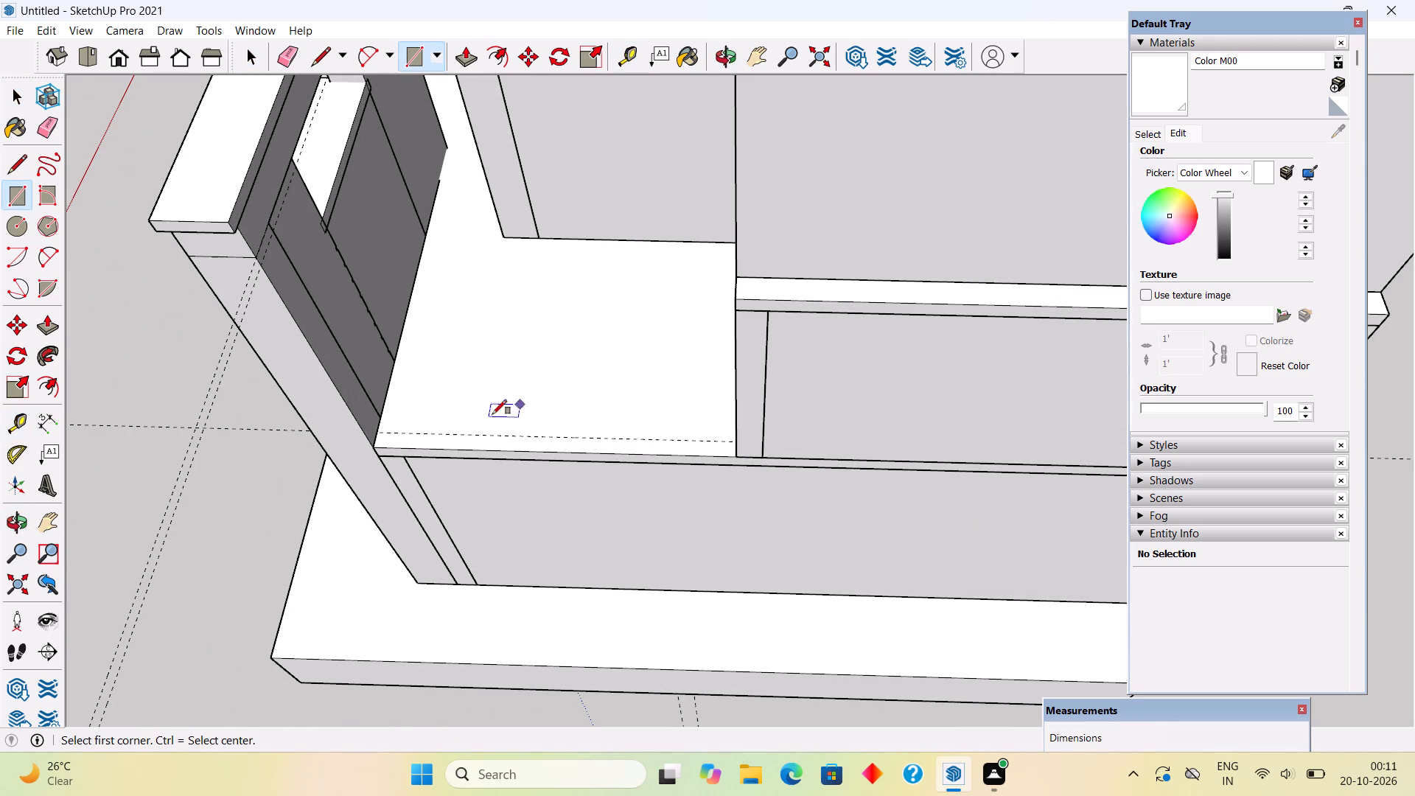
{"action": "left_click", "coordinate": [374, 433]}
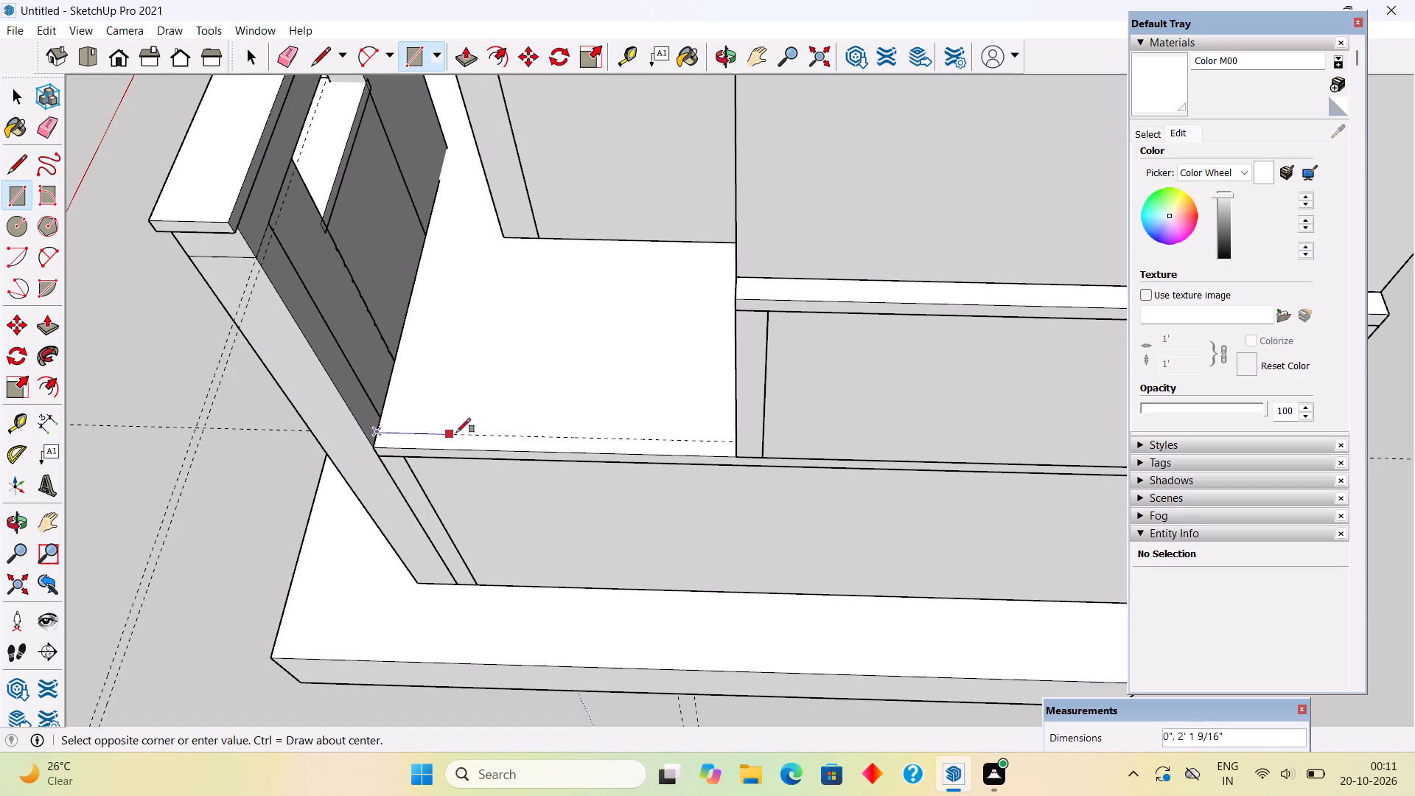
{"action": "left_click", "coordinate": [738, 456]}
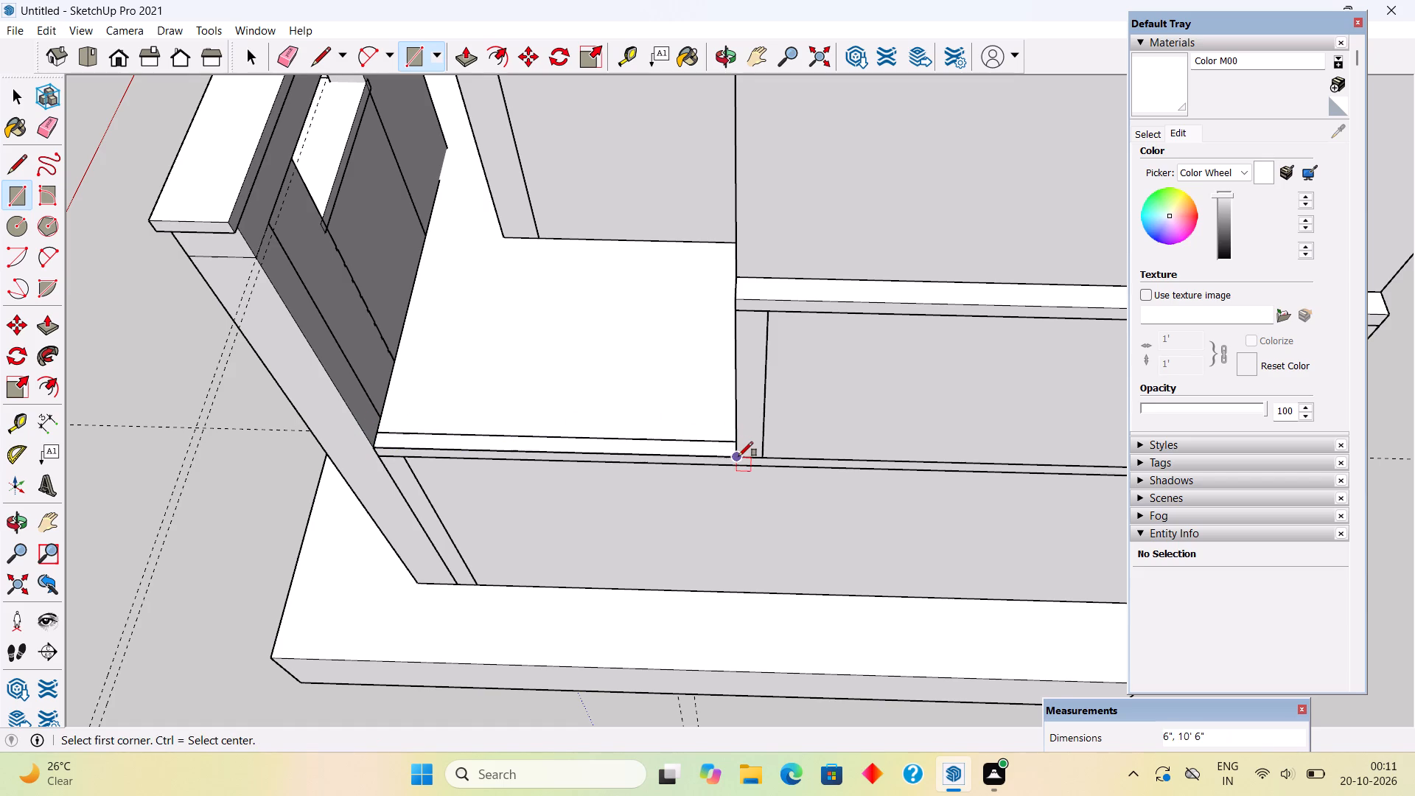
Extrude the terrace-edge rectangle up 3' as a parapet wall and make it a group.
{"action": "key", "text": "p"}
{"action": "left_click", "coordinate": [720, 456]}
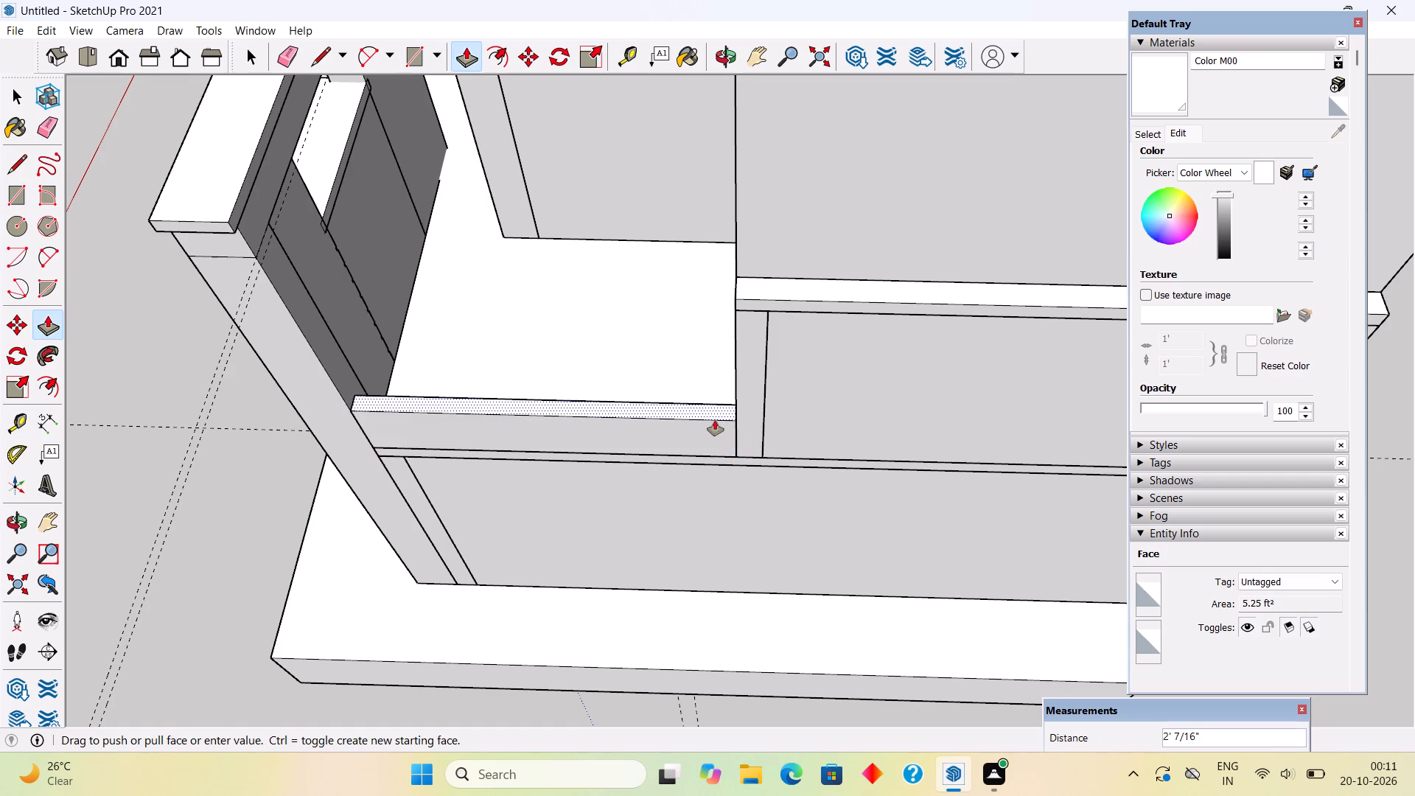
{"action": "type", "text": "3'"}
{"action": "key", "text": "Return"}
{"action": "key", "text": "space"}
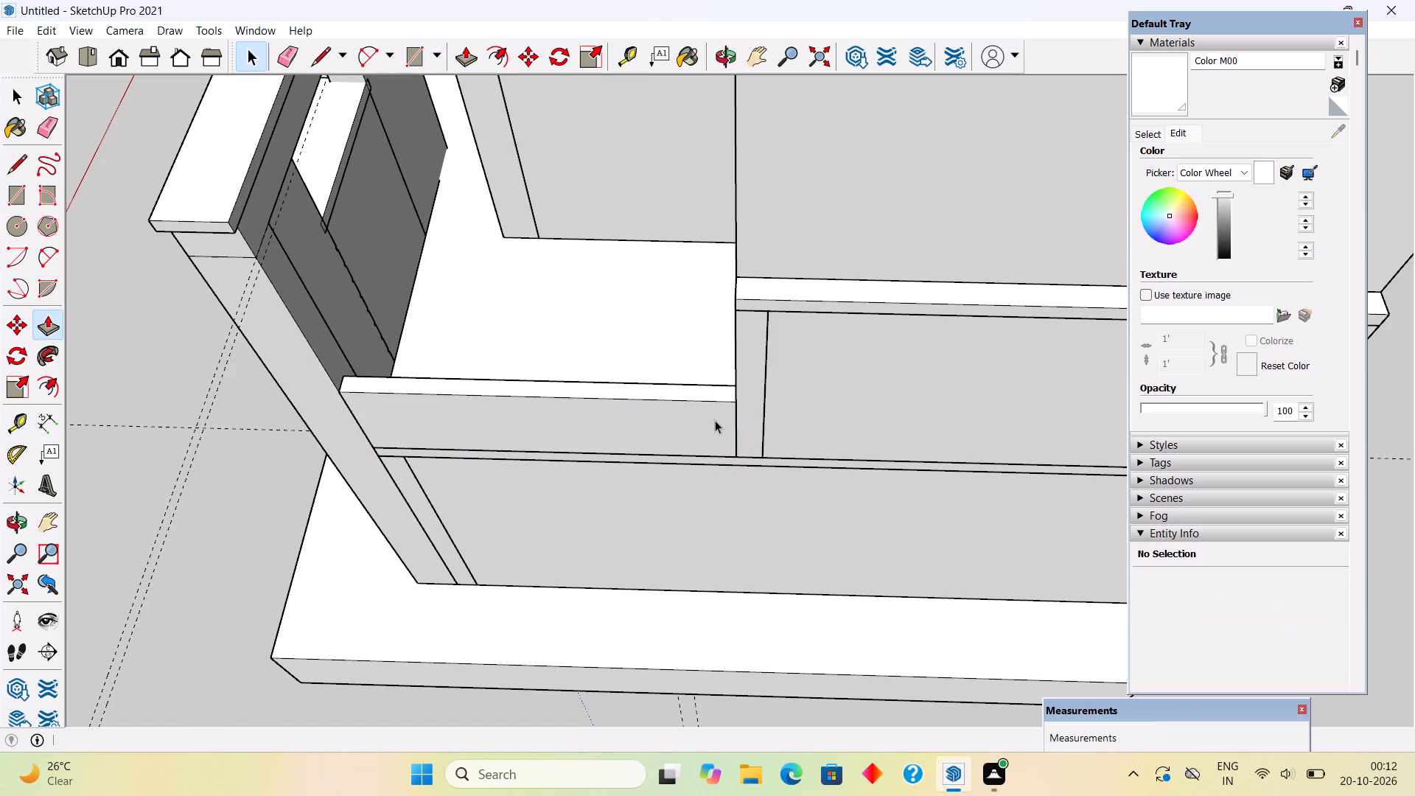
{"action": "triple_click", "coordinate": [715, 420]}
{"action": "right_click", "coordinate": [715, 419]}
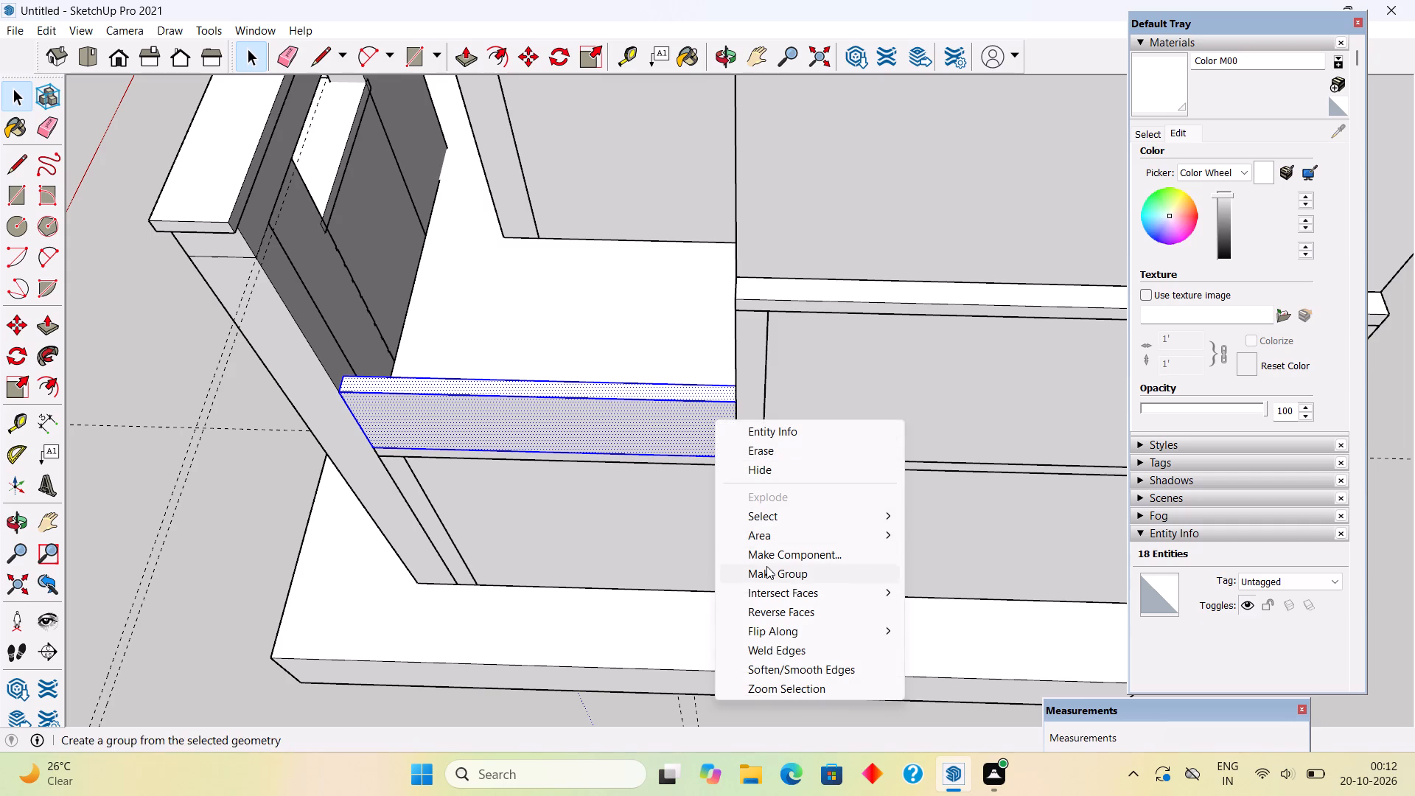
{"action": "left_click", "coordinate": [766, 567]}
{"action": "left_click", "coordinate": [133, 418]}
Push the plinth's projecting side face in until it is flush with the house's side wall.
{"action": "middle_click_drag", "start_coordinate": [234, 471], "coordinate": [474, 371]}
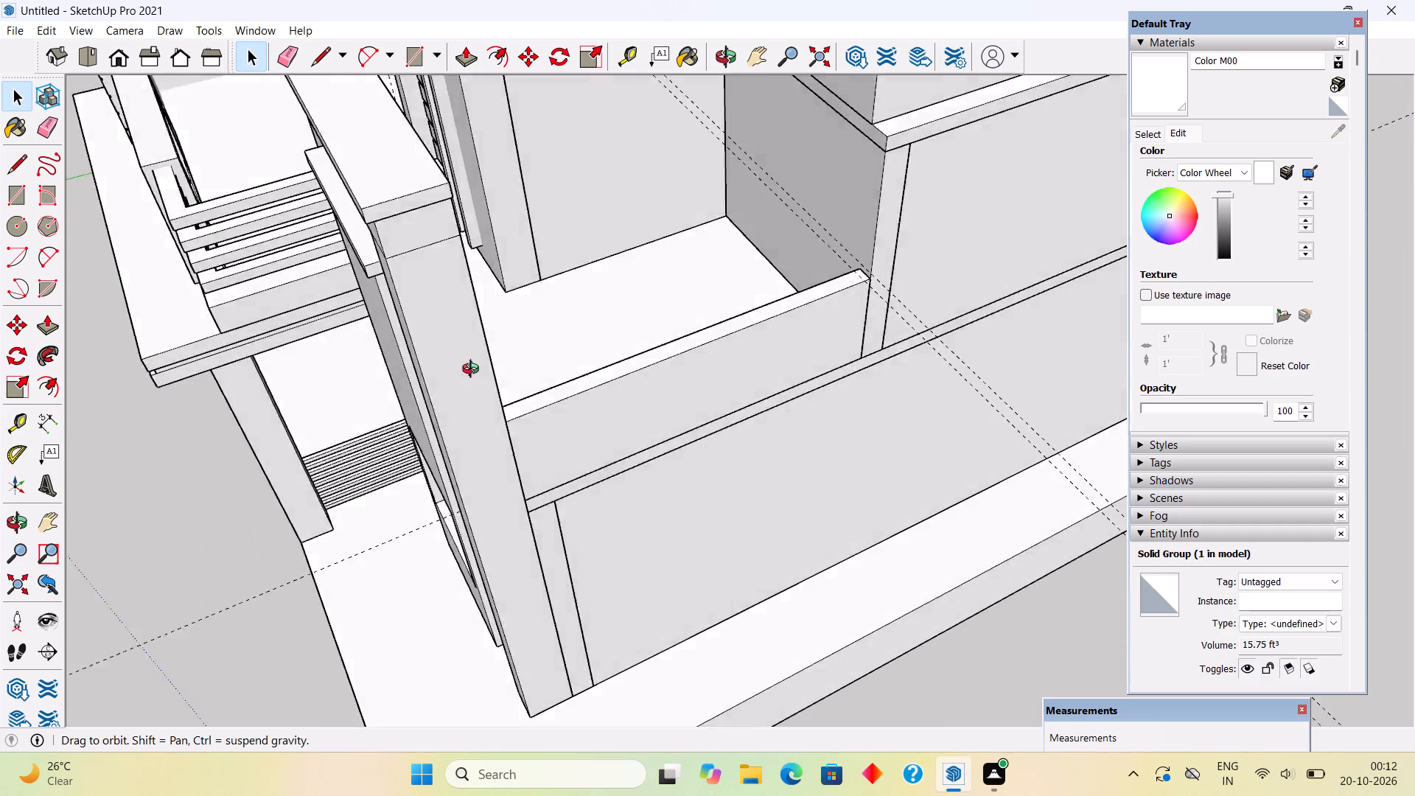
{"action": "middle_click_drag", "start_coordinate": [474, 371], "coordinate": [484, 242]}
{"action": "scroll", "coordinate": [484, 242], "scroll_direction": "down", "scroll_amount": 3}
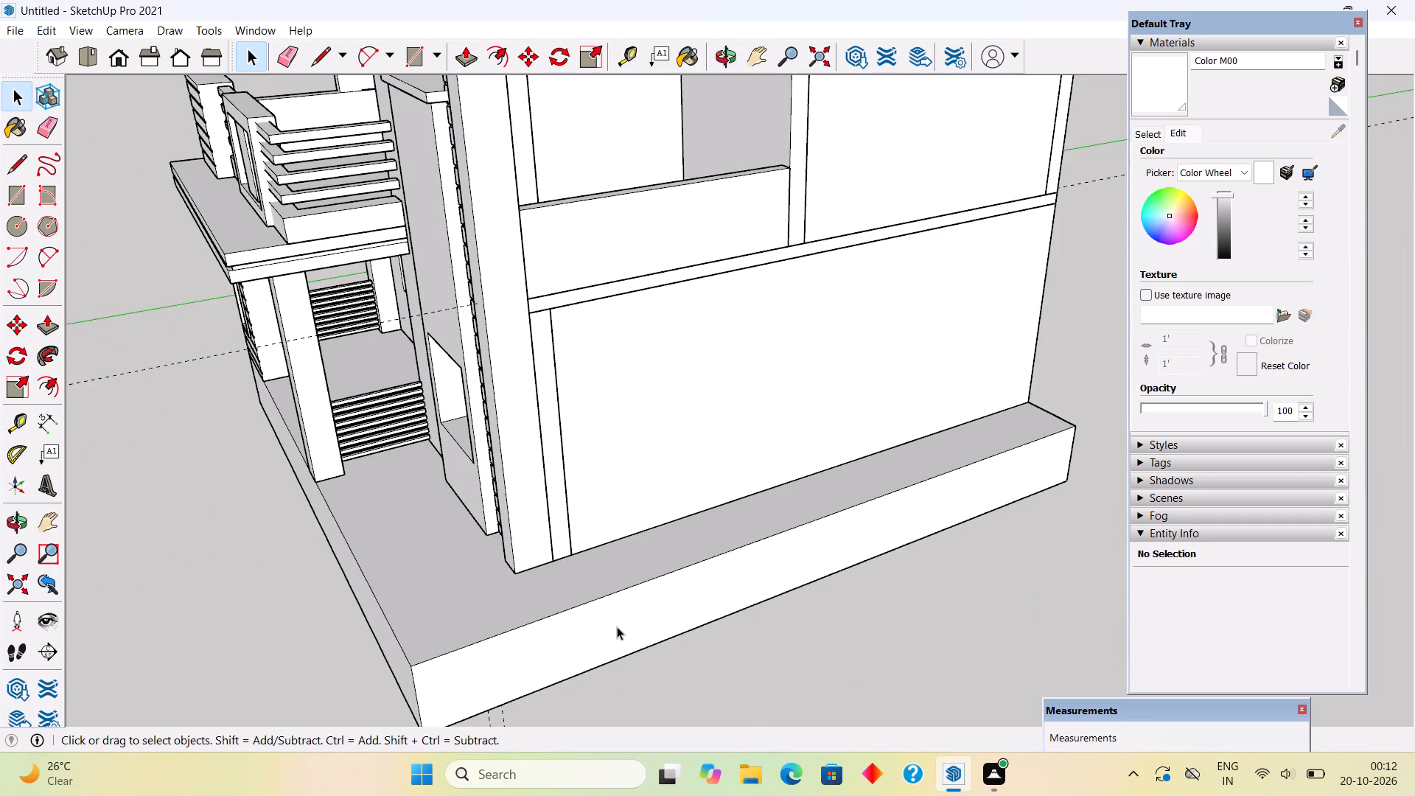
{"action": "triple_click", "coordinate": [617, 626]}
{"action": "key", "text": "p"}
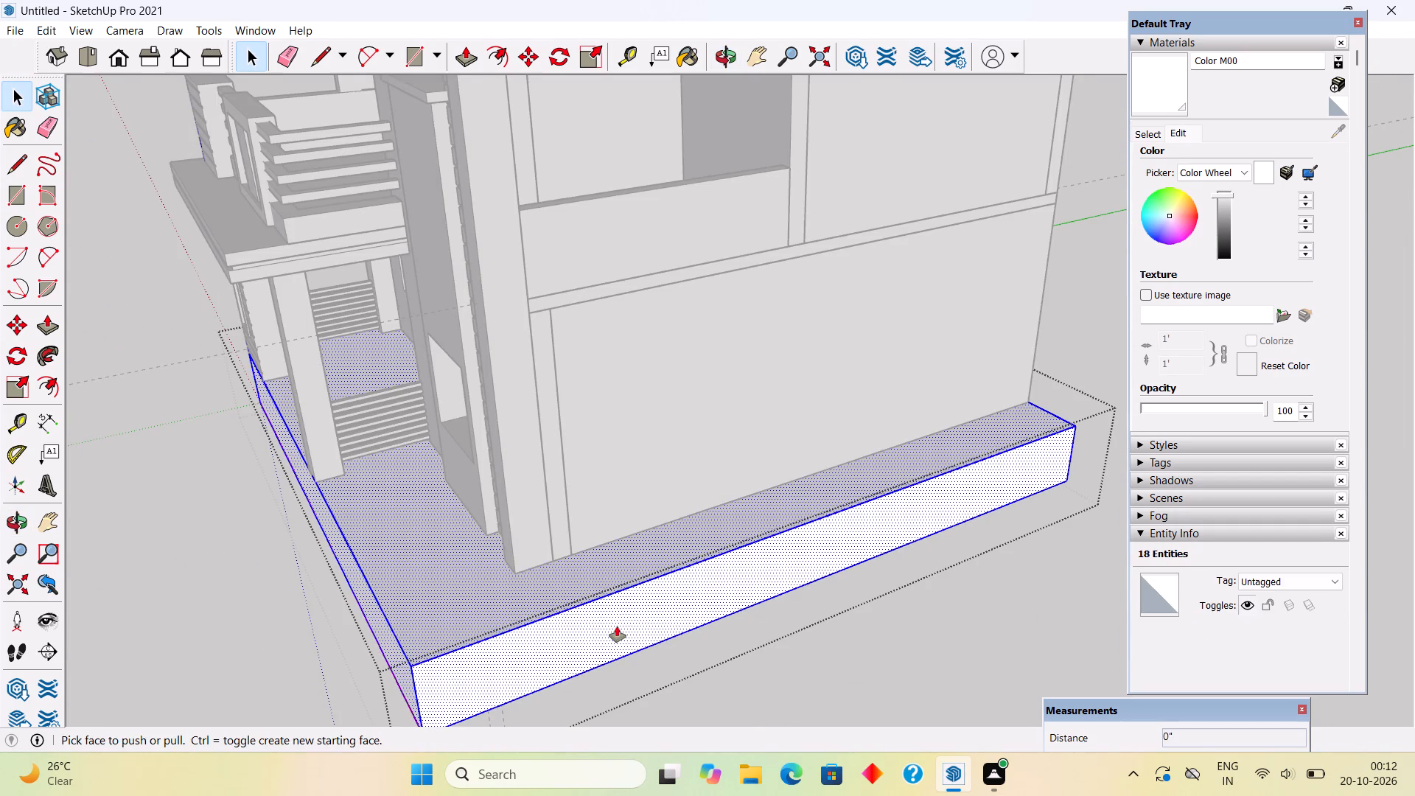
{"action": "left_click", "coordinate": [617, 626]}
{"action": "left_click", "coordinate": [615, 534]}
{"action": "key", "text": "space"}
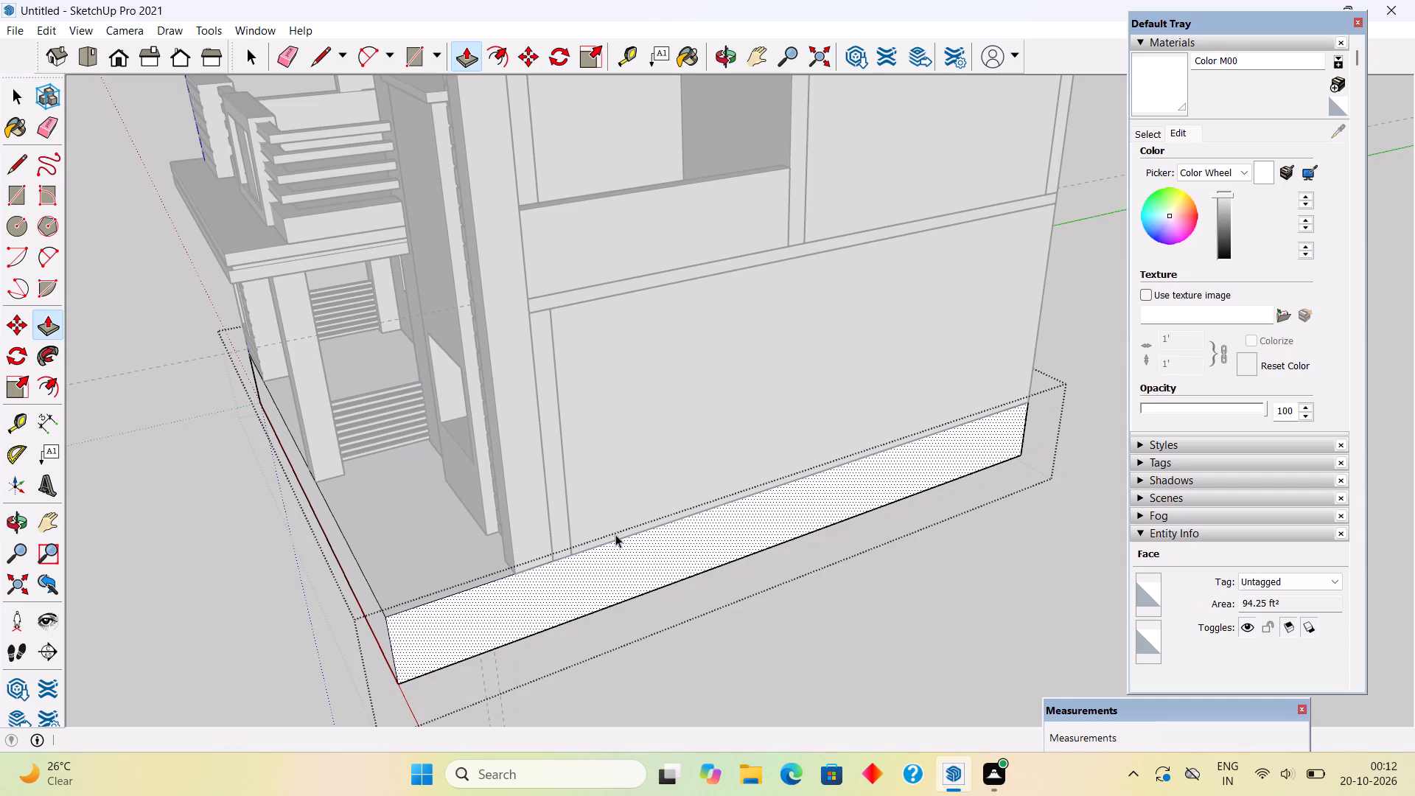
{"action": "left_click", "coordinate": [805, 666]}
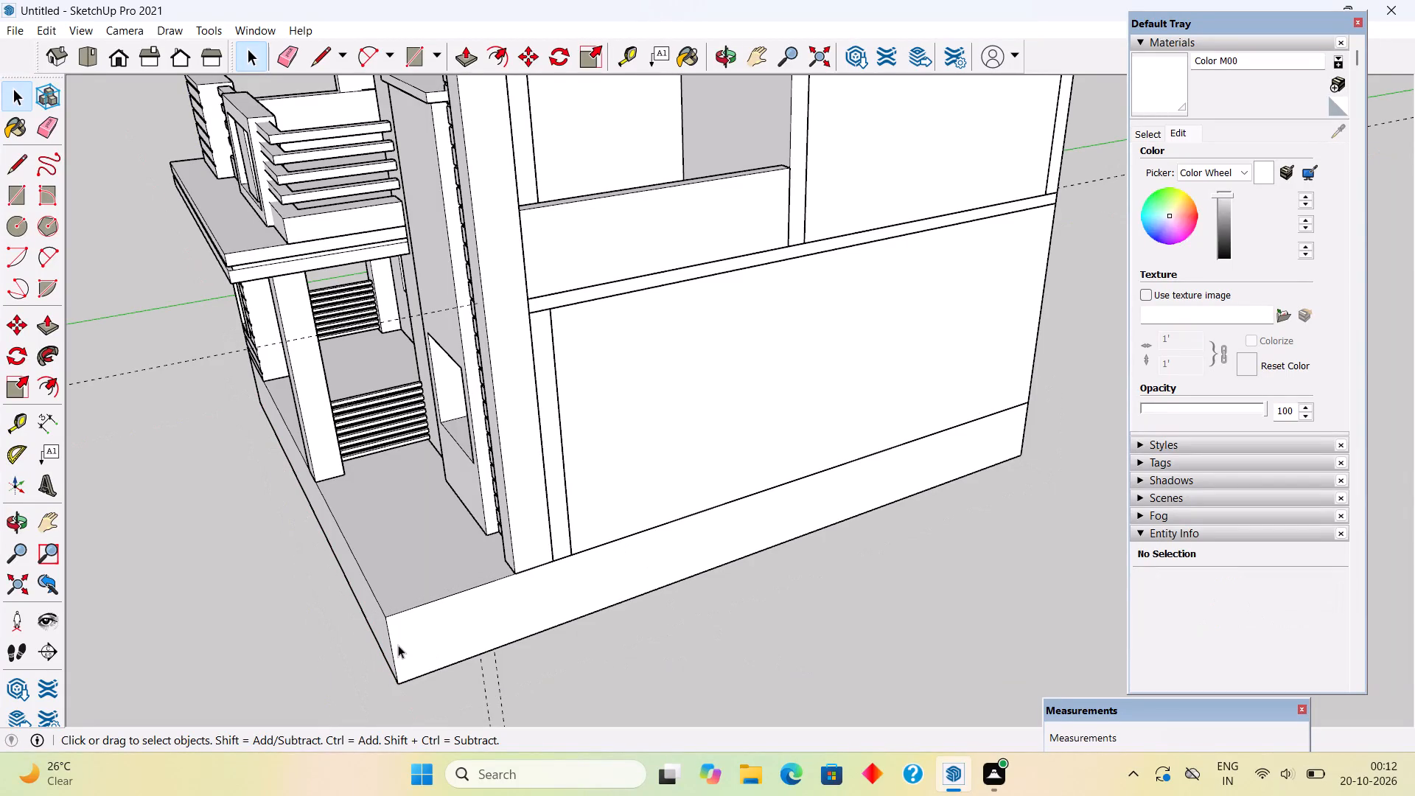
Split the plinth's front face with a 3' vertical line at the porch column's corner and push the part beyond the porch back to the house wall.
{"action": "middle_click_drag", "start_coordinate": [455, 648], "coordinate": [668, 564]}
{"action": "triple_click", "coordinate": [633, 571]}
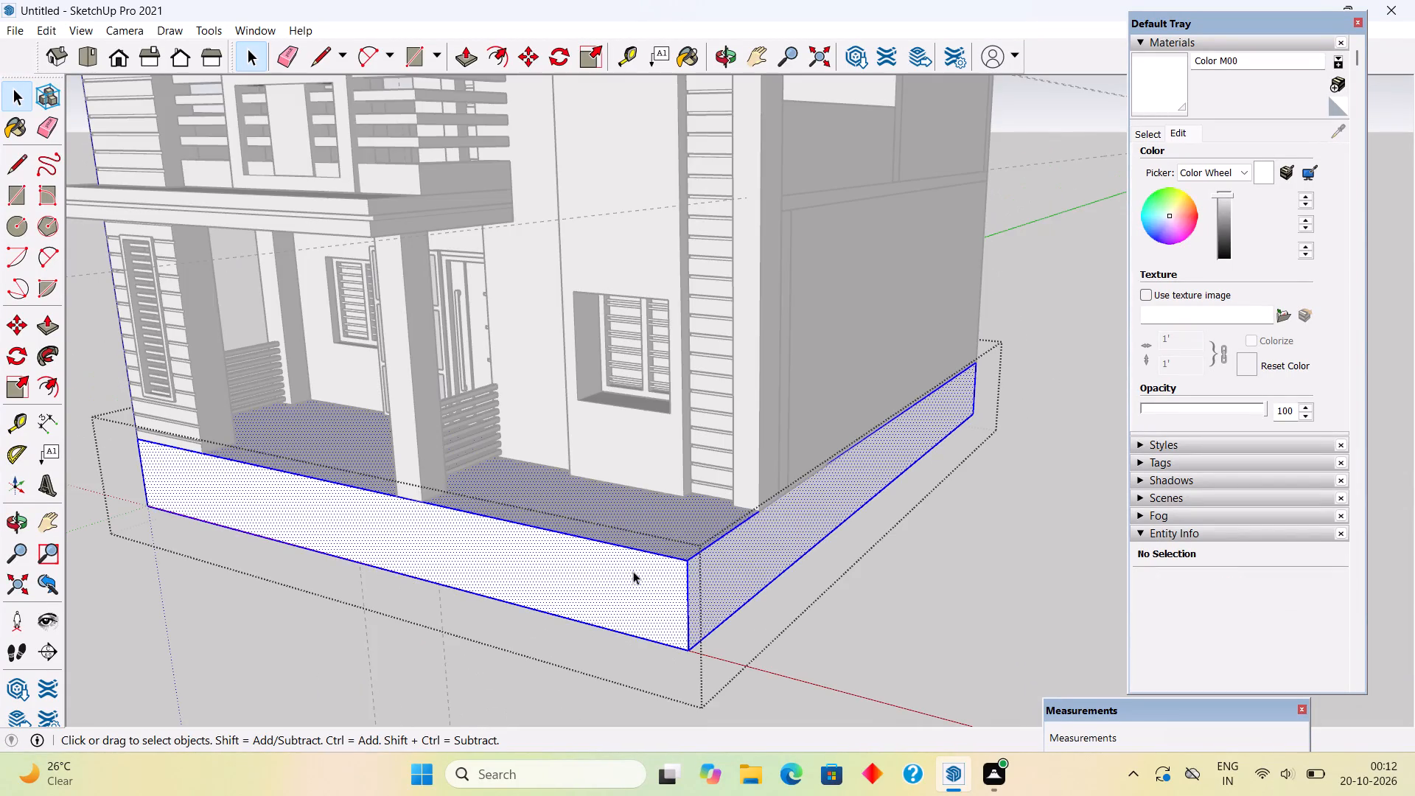
{"action": "middle_click_drag", "start_coordinate": [625, 627], "coordinate": [794, 625]}
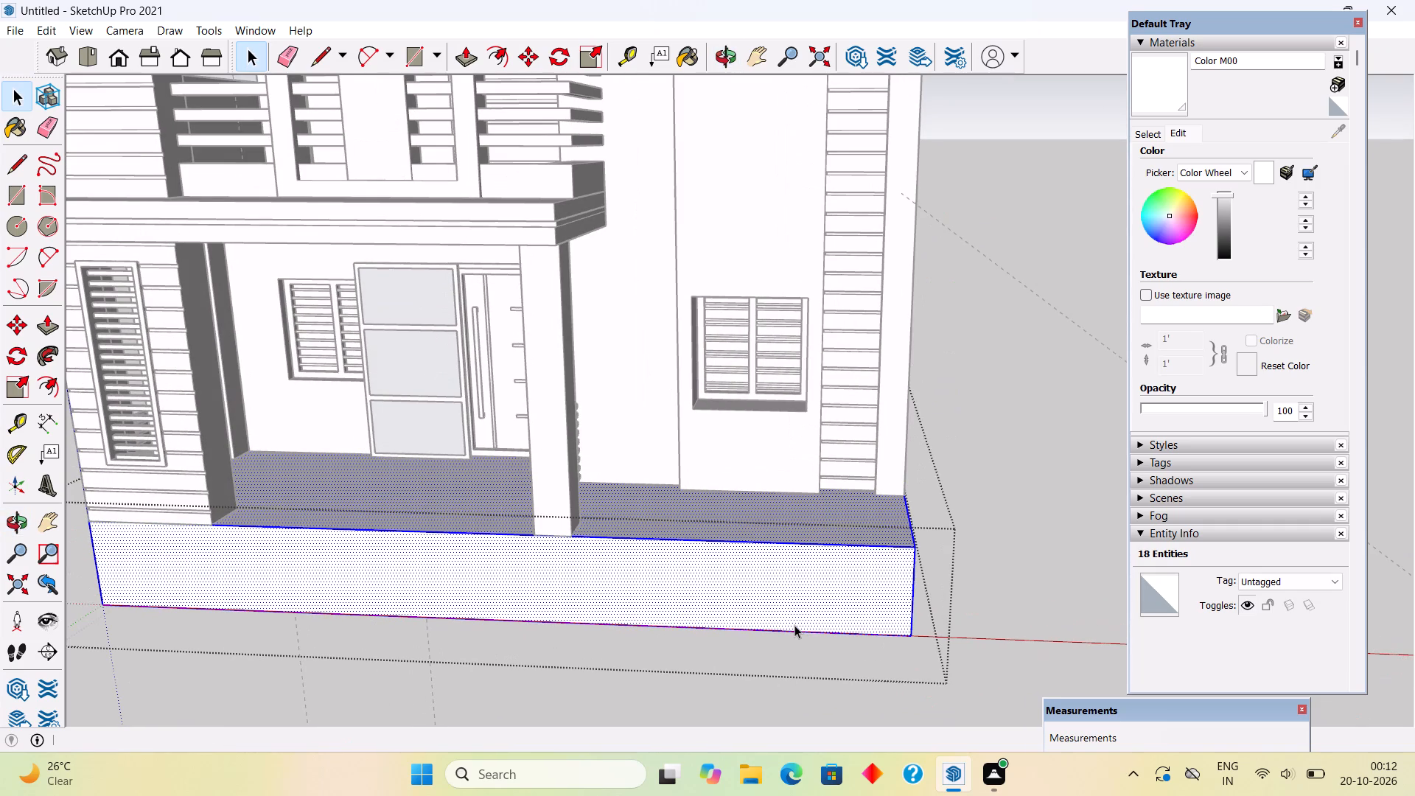
{"action": "key", "text": "l"}
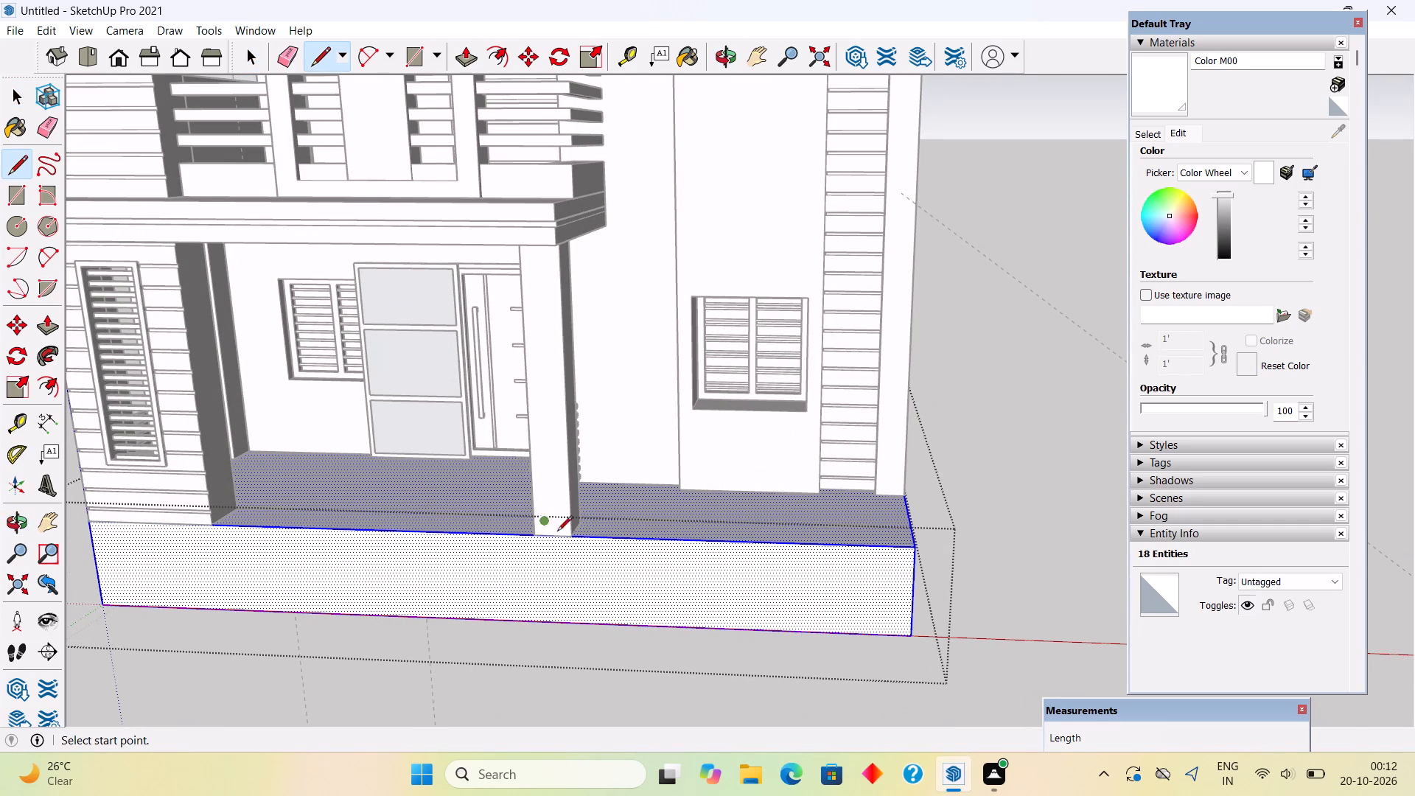
{"action": "left_click", "coordinate": [576, 539]}
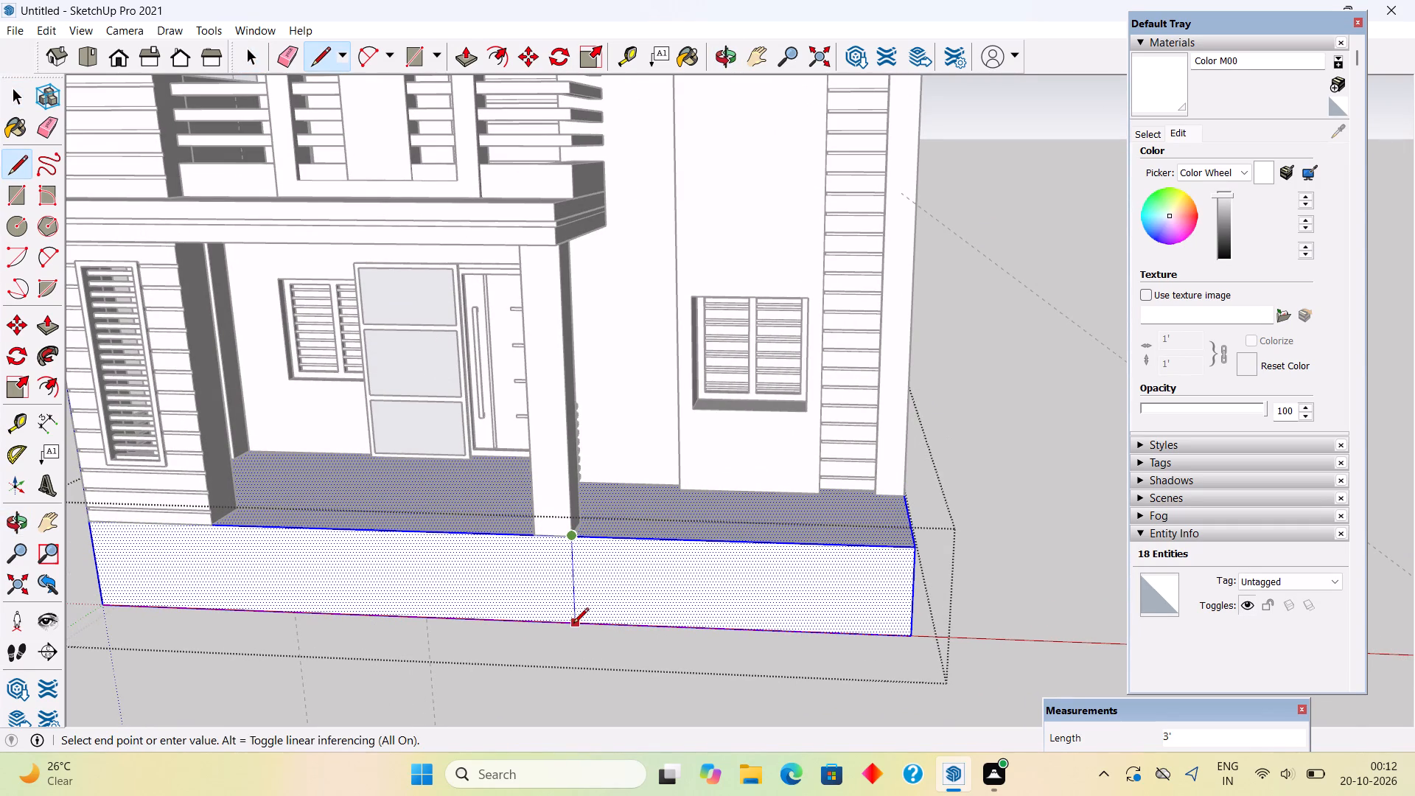
{"action": "left_click", "coordinate": [573, 624]}
{"action": "key", "text": "p"}
{"action": "left_click", "coordinate": [637, 604]}
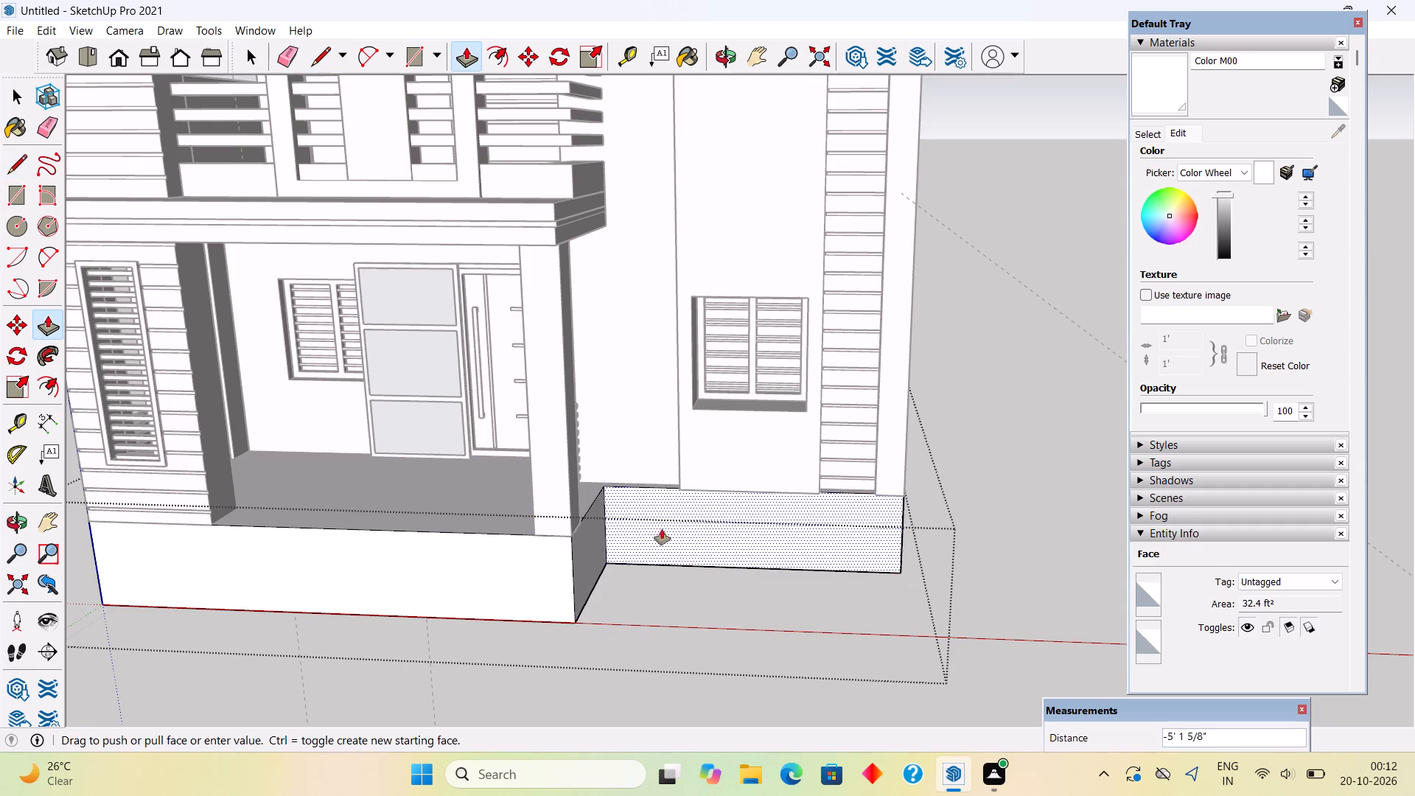
{"action": "left_click", "coordinate": [646, 467]}
{"action": "key", "text": "space"}
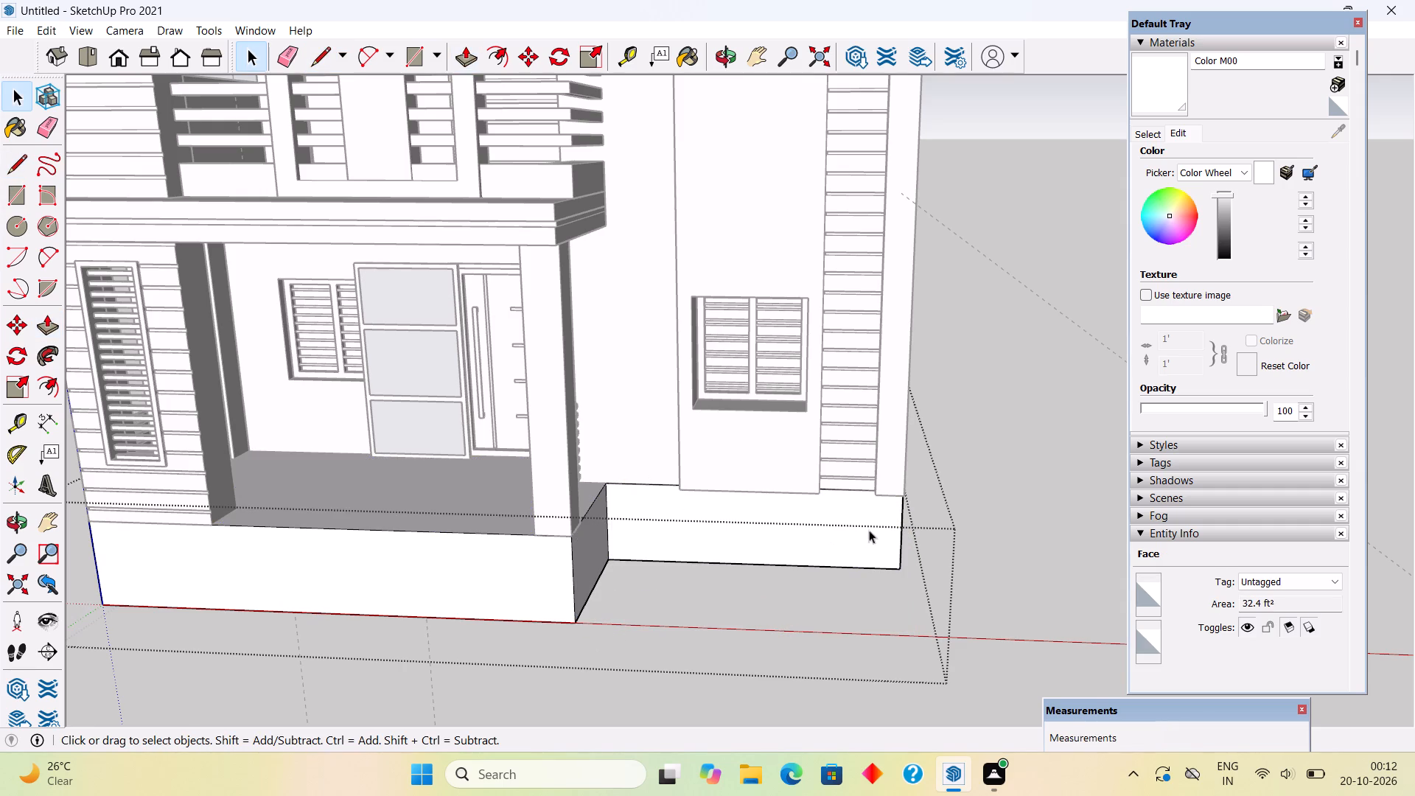
{"action": "left_click", "coordinate": [1039, 520]}
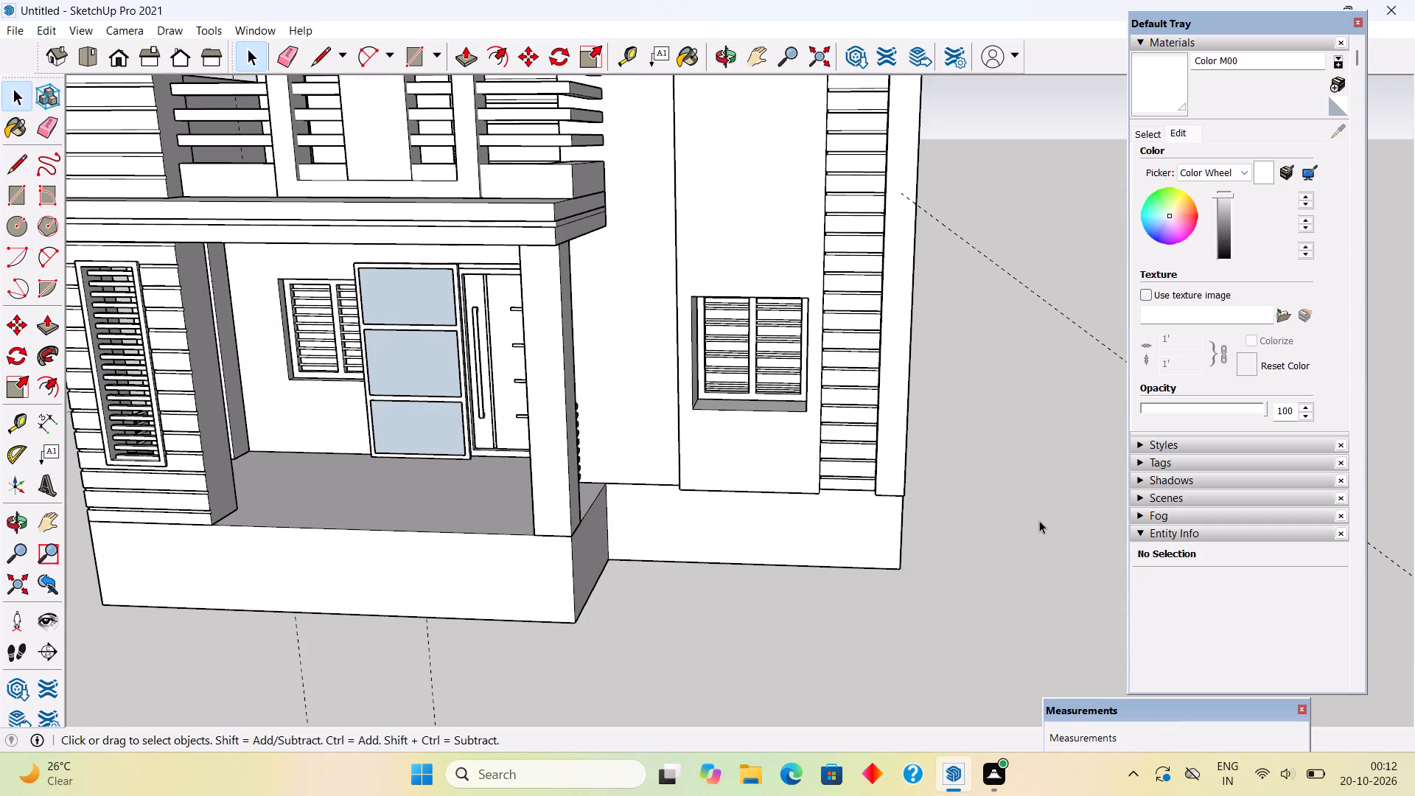
Push the recessed plinth front face below the windowed wall a further 1' 3 3/16" inward.
{"action": "middle_click_drag", "start_coordinate": [922, 506], "coordinate": [906, 472]}
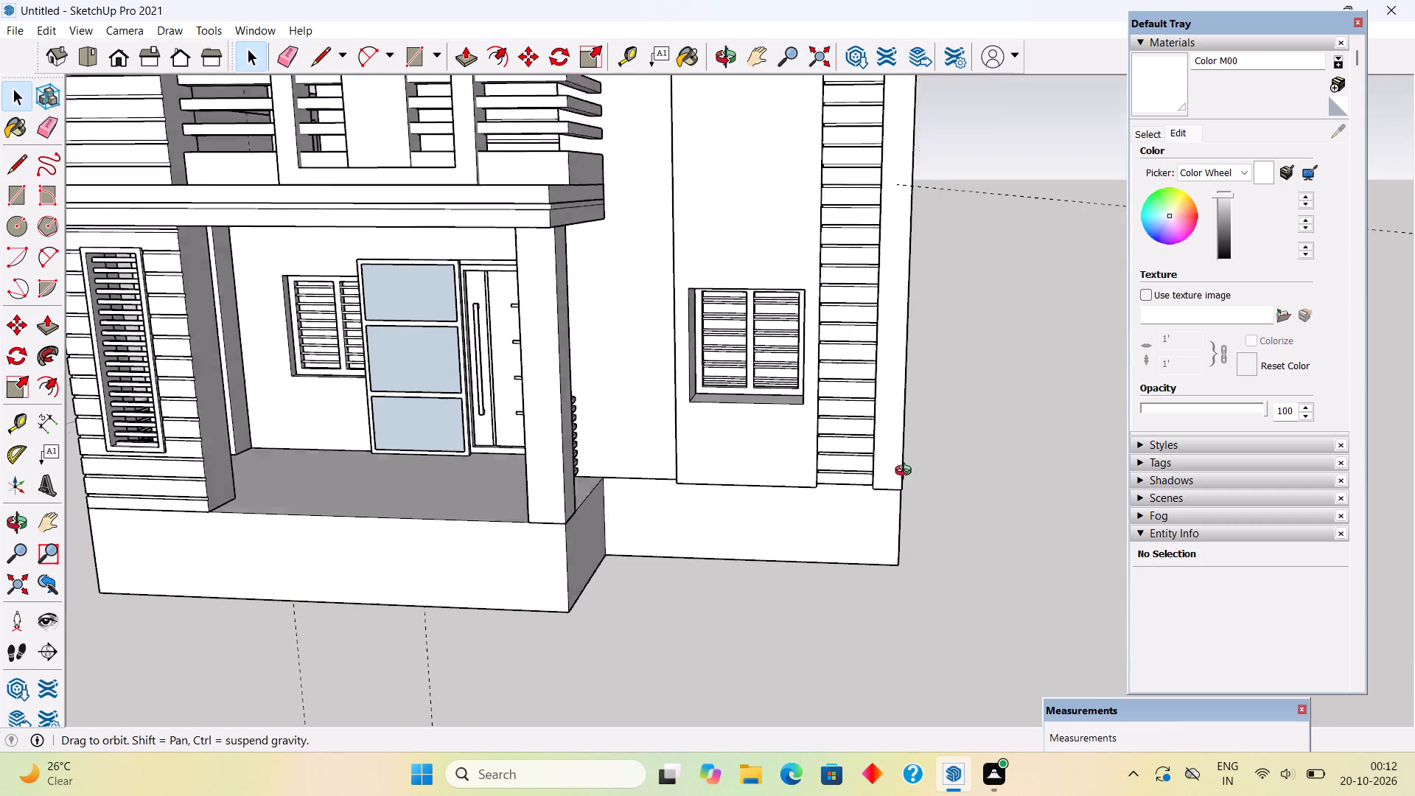
{"action": "middle_click_drag", "start_coordinate": [906, 472], "coordinate": [867, 335]}
{"action": "left_click", "coordinate": [839, 349]}
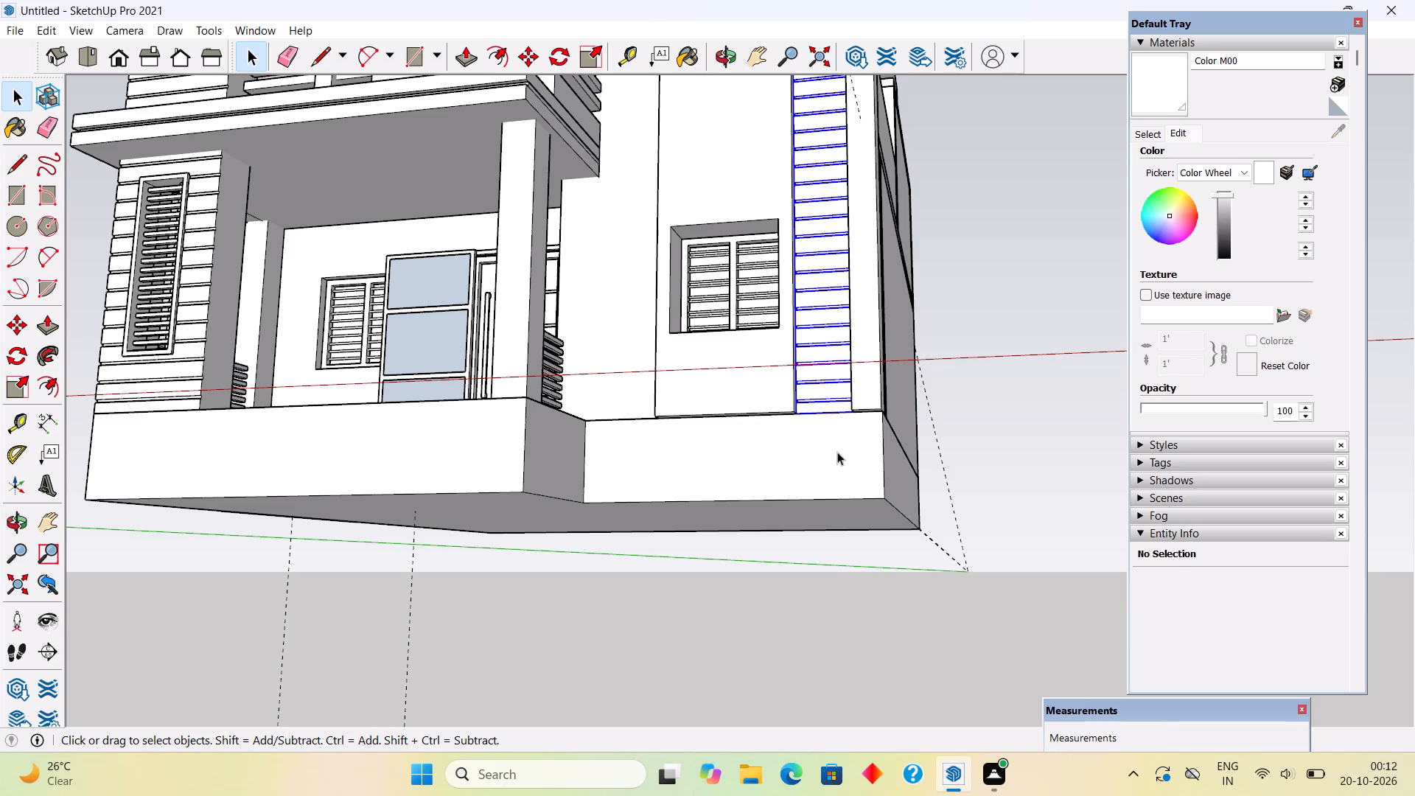
{"action": "scroll", "coordinate": [836, 462], "scroll_direction": "up", "scroll_amount": 11}
{"action": "middle_click_drag", "start_coordinate": [789, 316], "coordinate": [749, 159]}
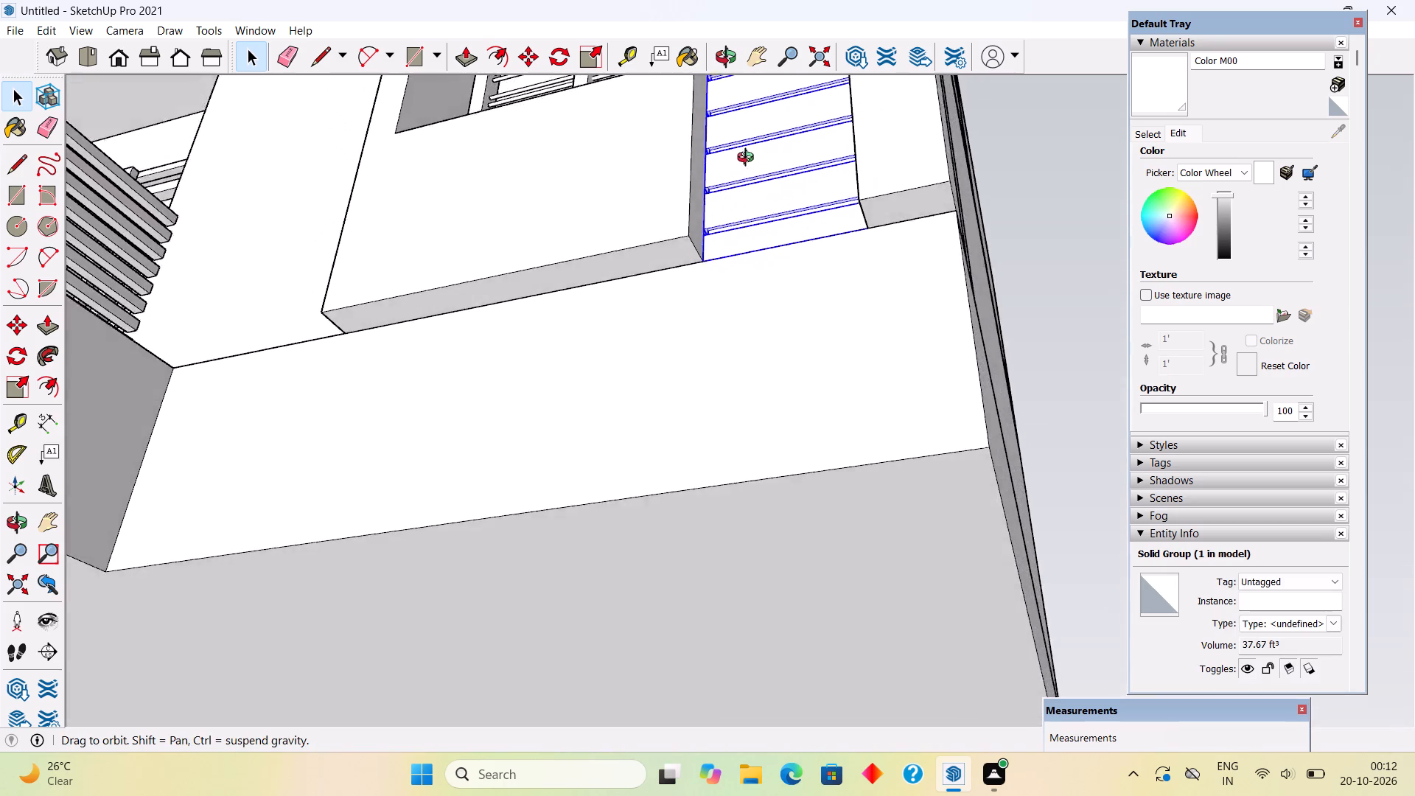
{"action": "middle_click_drag", "start_coordinate": [749, 159], "coordinate": [710, 108]}
{"action": "scroll", "coordinate": [766, 228], "scroll_direction": "up", "scroll_amount": 10}
{"action": "middle_click_drag", "start_coordinate": [761, 245], "coordinate": [596, 489]}
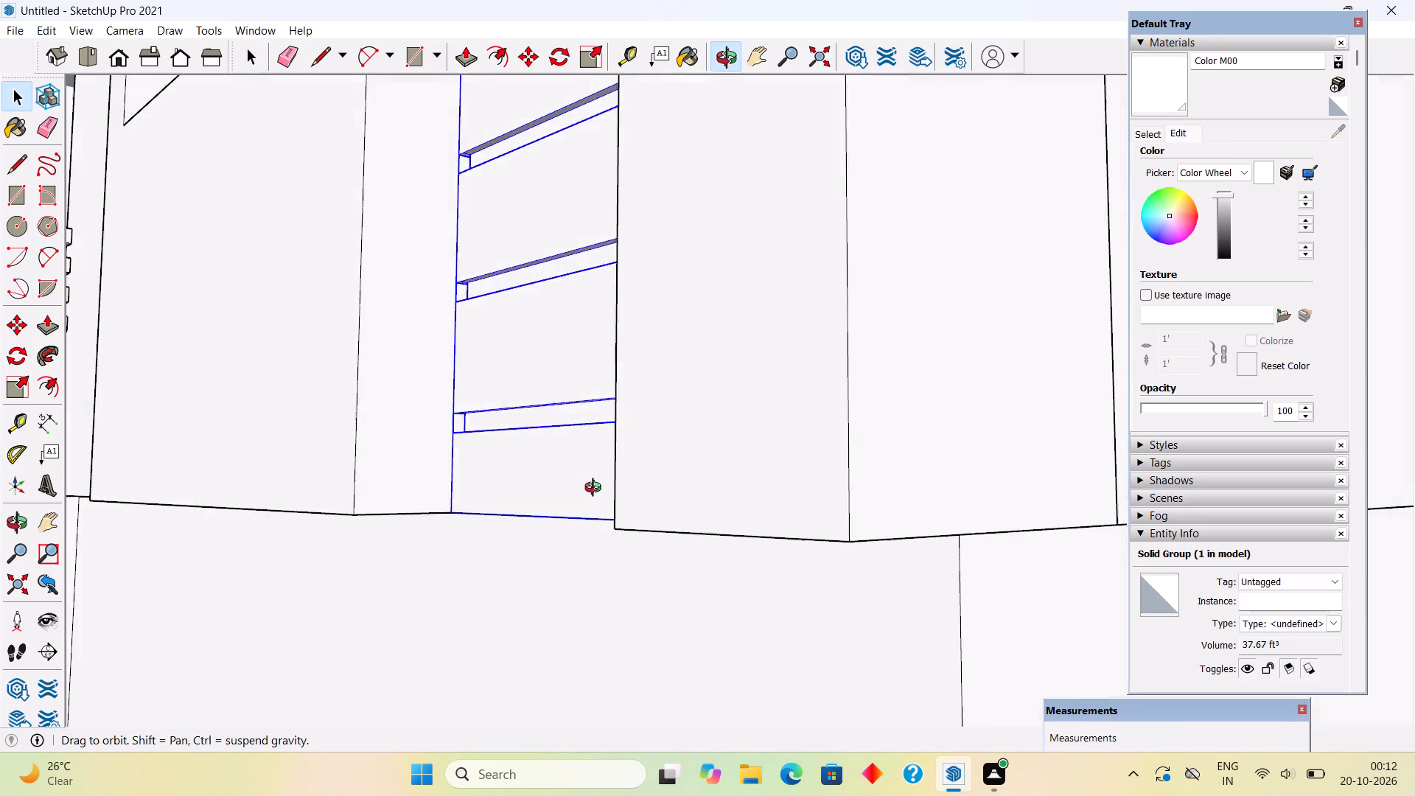
{"action": "middle_click_drag", "start_coordinate": [596, 489], "coordinate": [755, 411]}
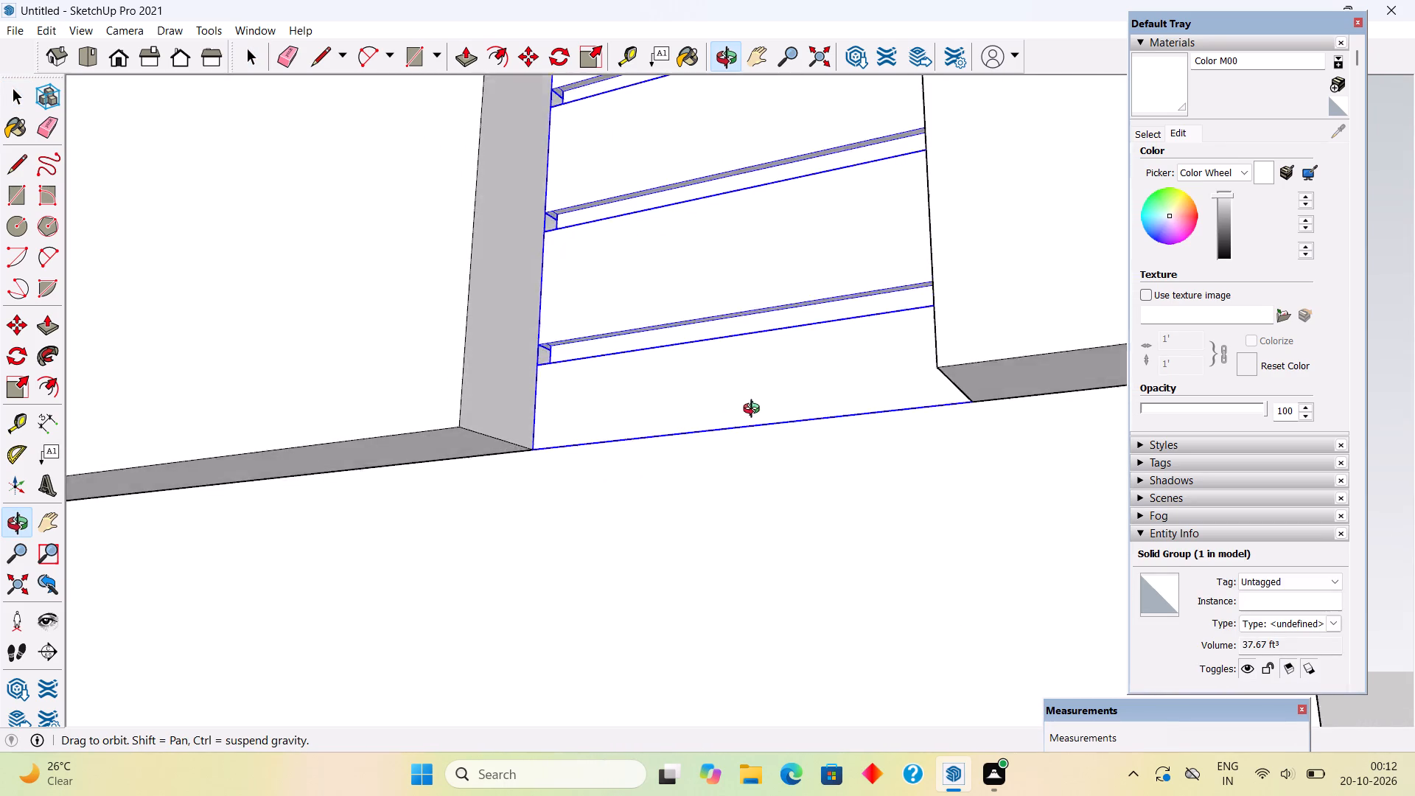
{"action": "middle_click_drag", "start_coordinate": [755, 411], "coordinate": [782, 405]}
{"action": "scroll", "coordinate": [782, 405], "scroll_direction": "down", "scroll_amount": 5}
{"action": "double_click", "coordinate": [824, 527]}
{"action": "left_click", "coordinate": [824, 527]}
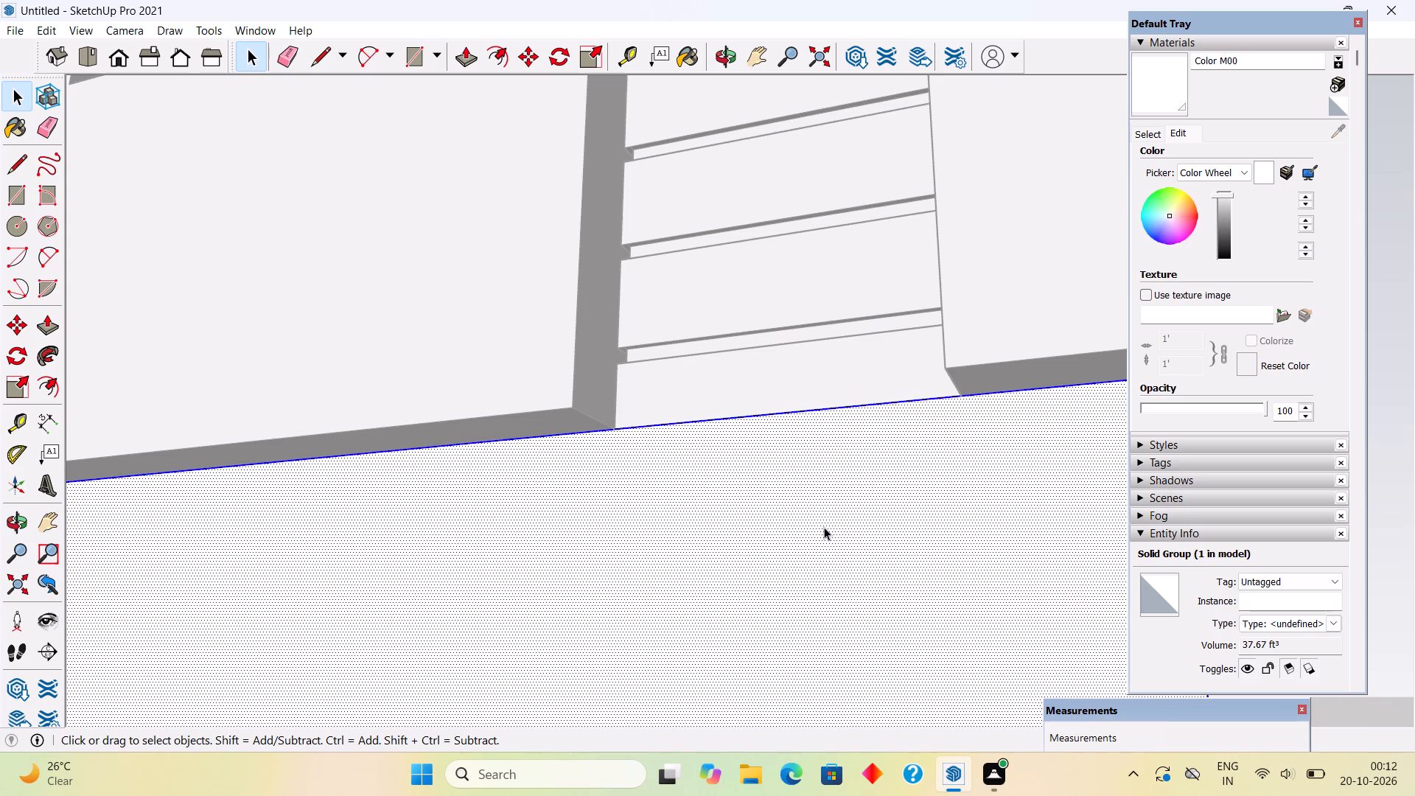
{"action": "key", "text": "p"}
{"action": "left_click", "coordinate": [824, 527]}
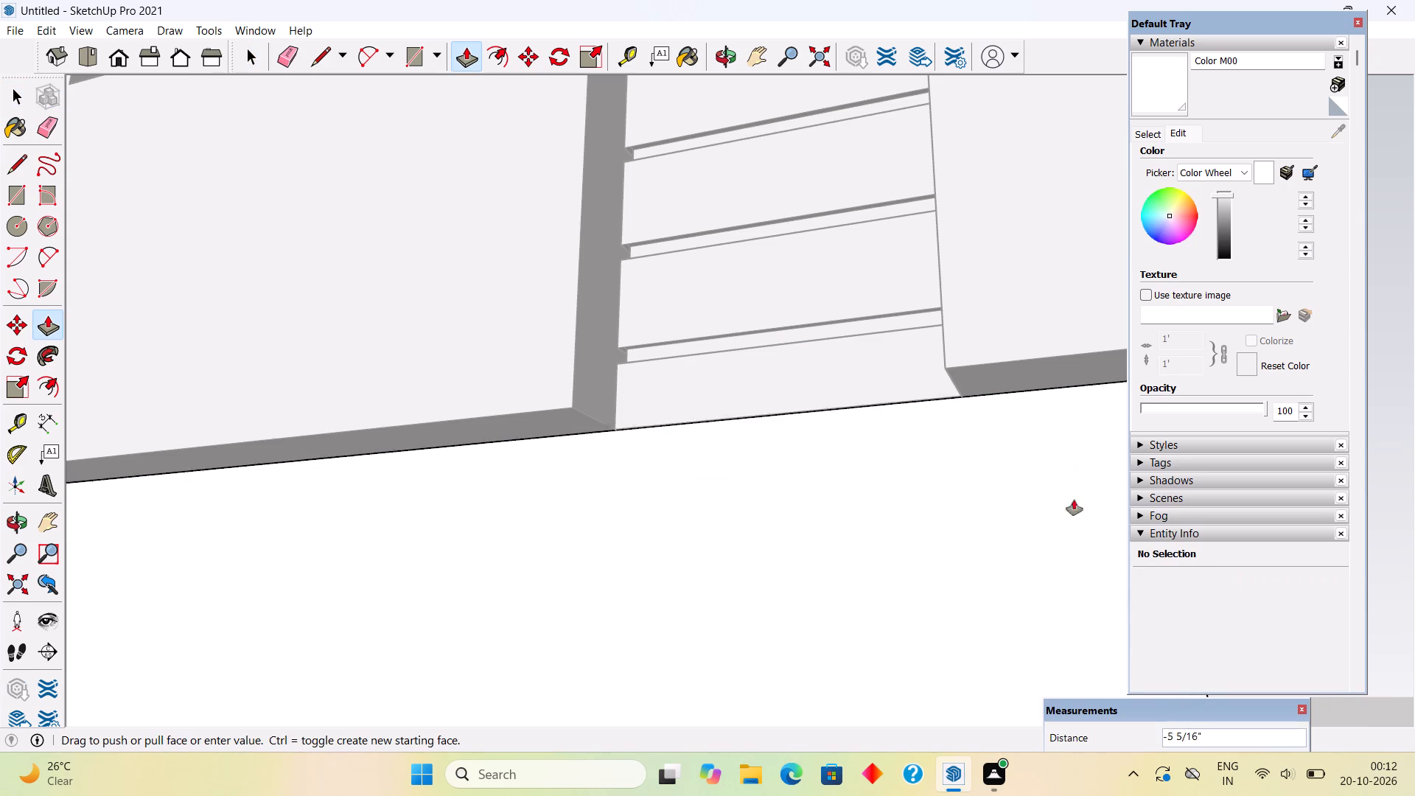
{"action": "left_click", "coordinate": [1049, 492]}
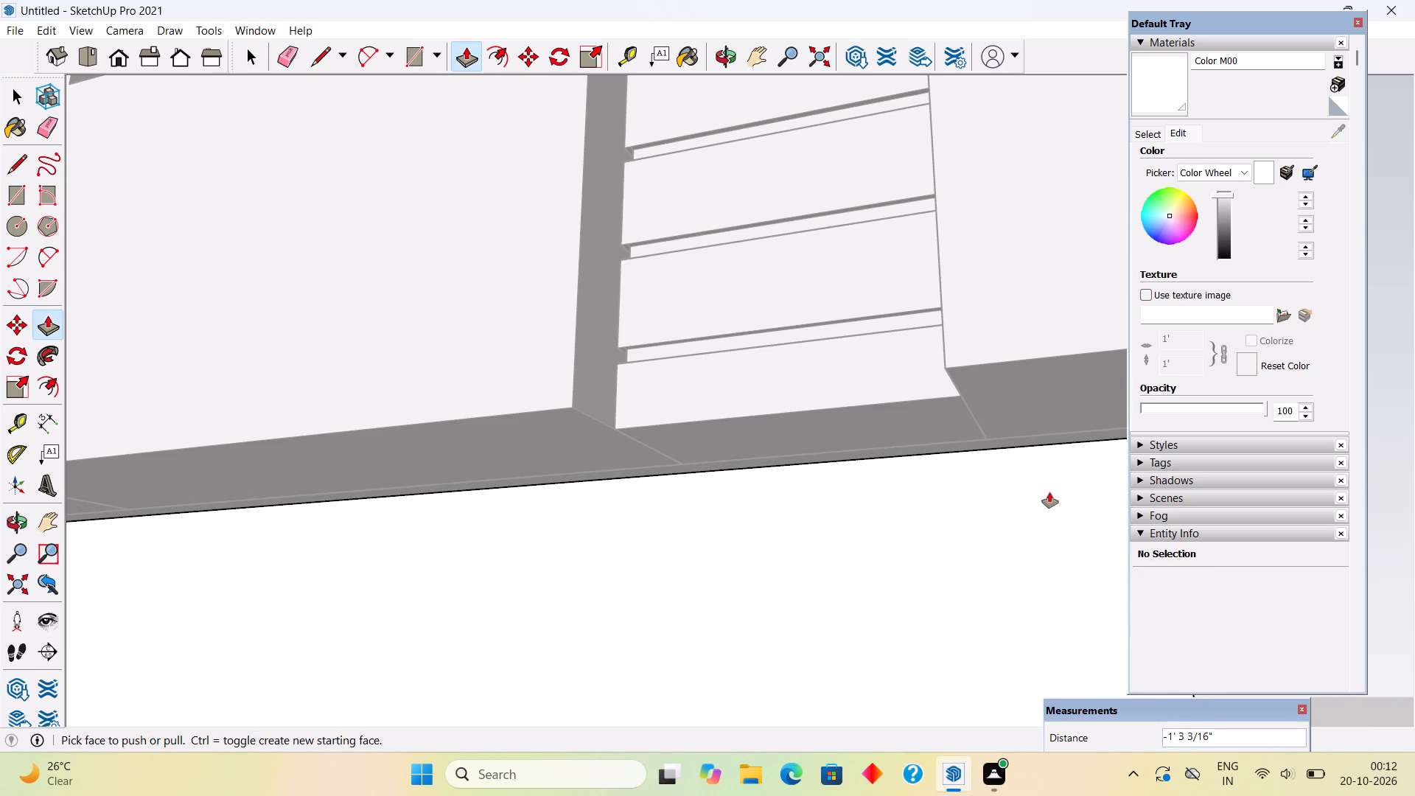
{"action": "key", "text": "space"}
Scale the tall grooved cladding strip beside the window vertically by about 1.16, down to the plinth's base.
{"action": "left_click", "coordinate": [880, 383]}
{"action": "scroll", "coordinate": [880, 383], "scroll_direction": "up", "scroll_amount": 3}
{"action": "scroll", "coordinate": [880, 383], "scroll_direction": "down", "scroll_amount": 5}
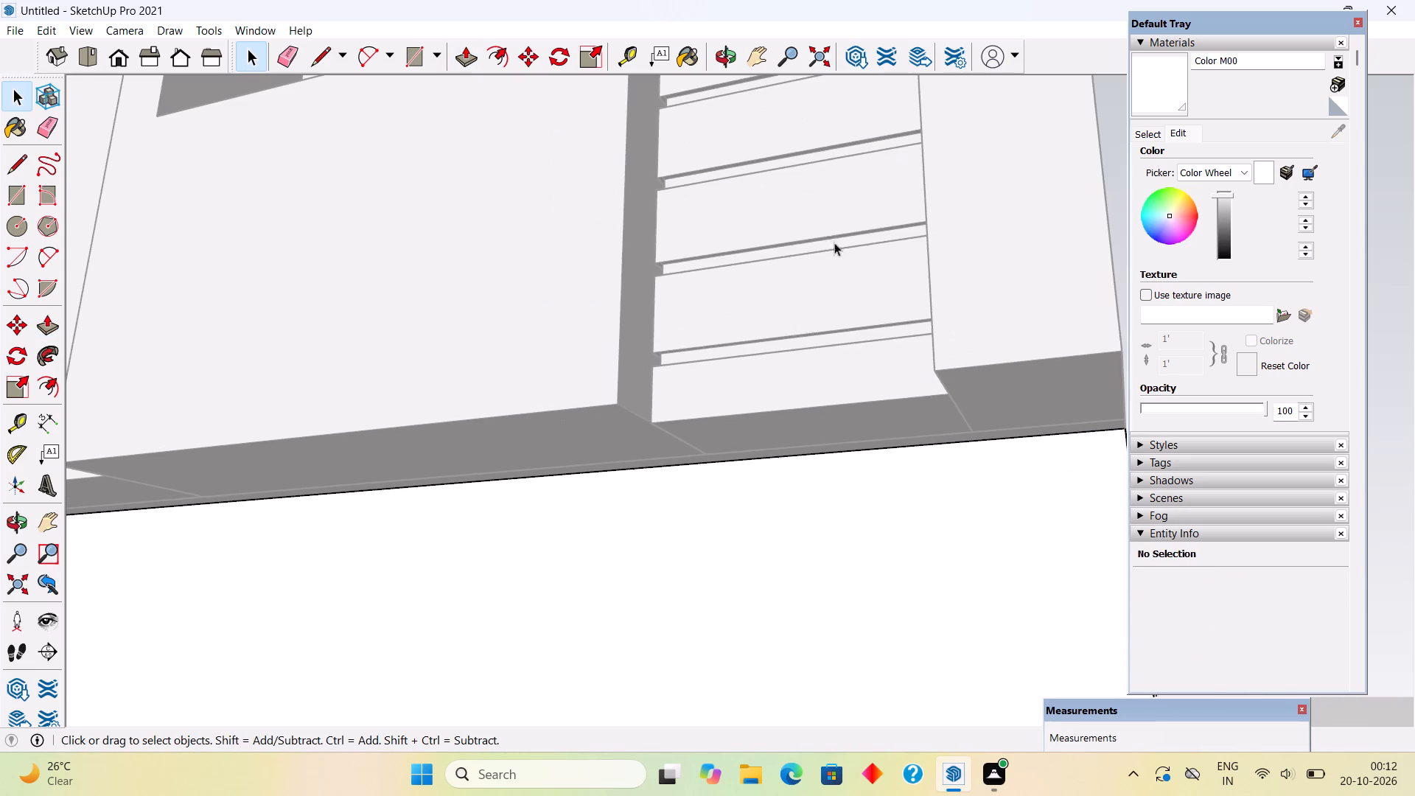
{"action": "triple_click", "coordinate": [827, 229]}
{"action": "left_click", "coordinate": [962, 278]}
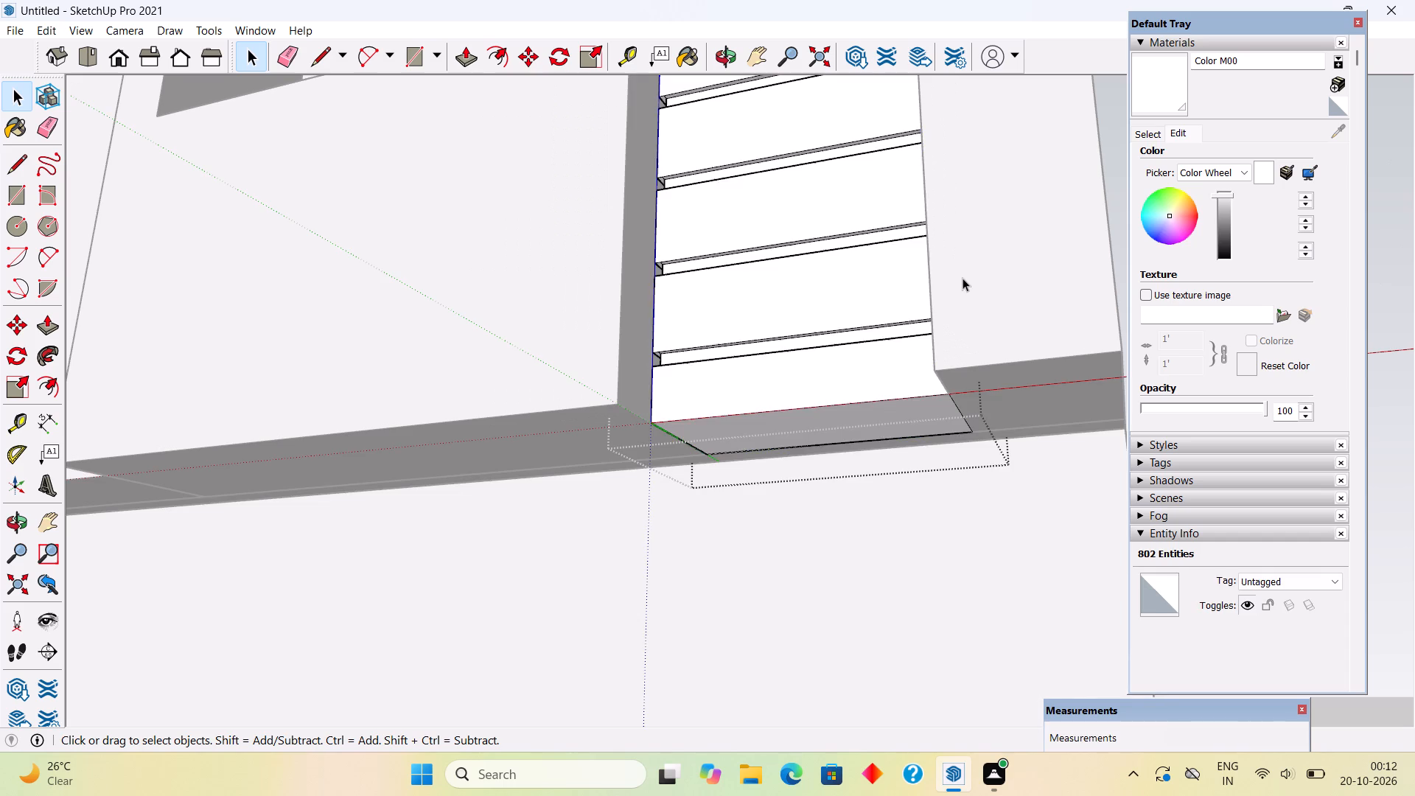
{"action": "scroll", "coordinate": [965, 277], "scroll_direction": "down", "scroll_amount": 6}
{"action": "left_click", "coordinate": [1084, 263]}
{"action": "left_click", "coordinate": [878, 269]}
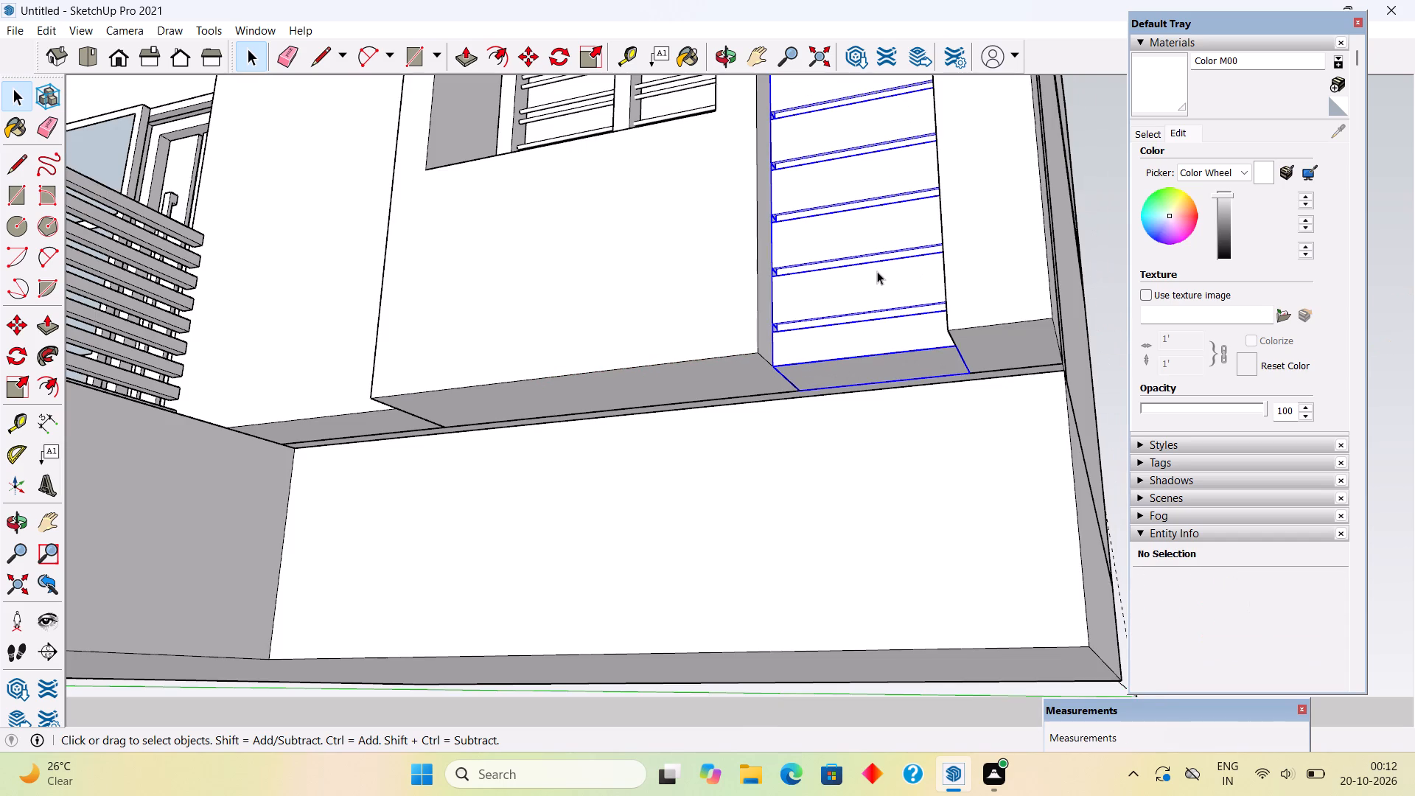
{"action": "key", "text": "s"}
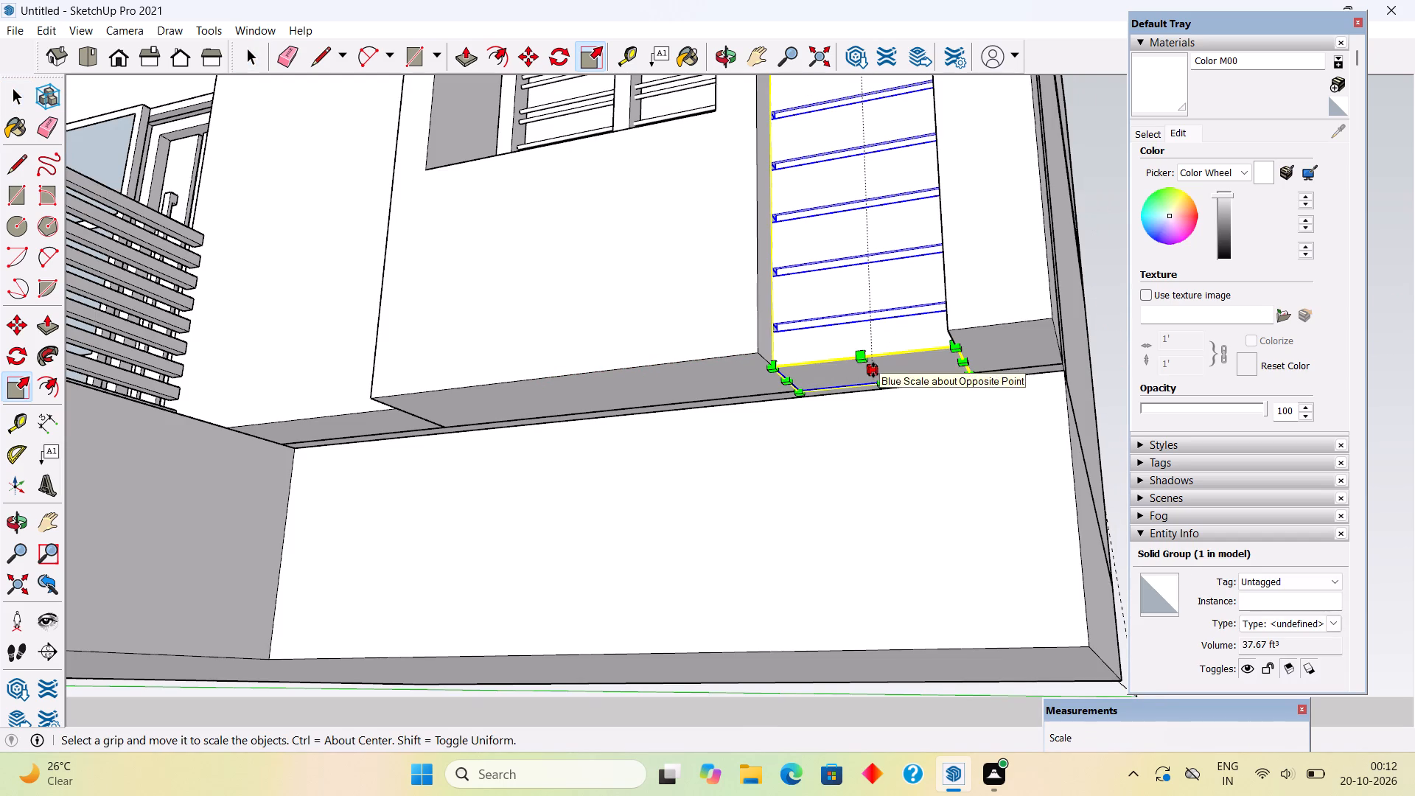
{"action": "left_click", "coordinate": [873, 370]}
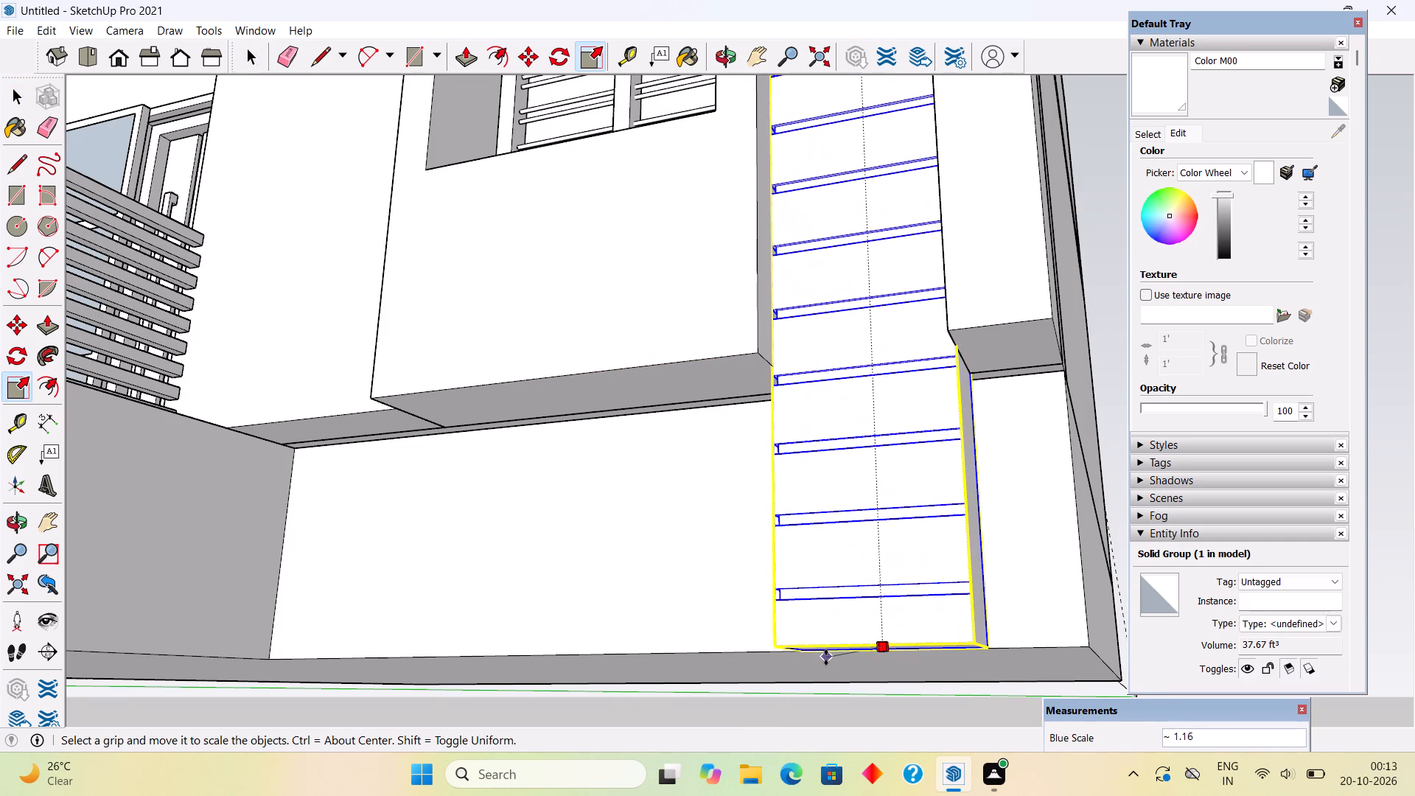
{"action": "left_click", "coordinate": [826, 657]}
{"action": "key", "text": "space"}
Extend the narrow corner pier beside the grooved strip downward 3' to the plinth's base.
{"action": "scroll", "coordinate": [826, 654], "scroll_direction": "down", "scroll_amount": 17}
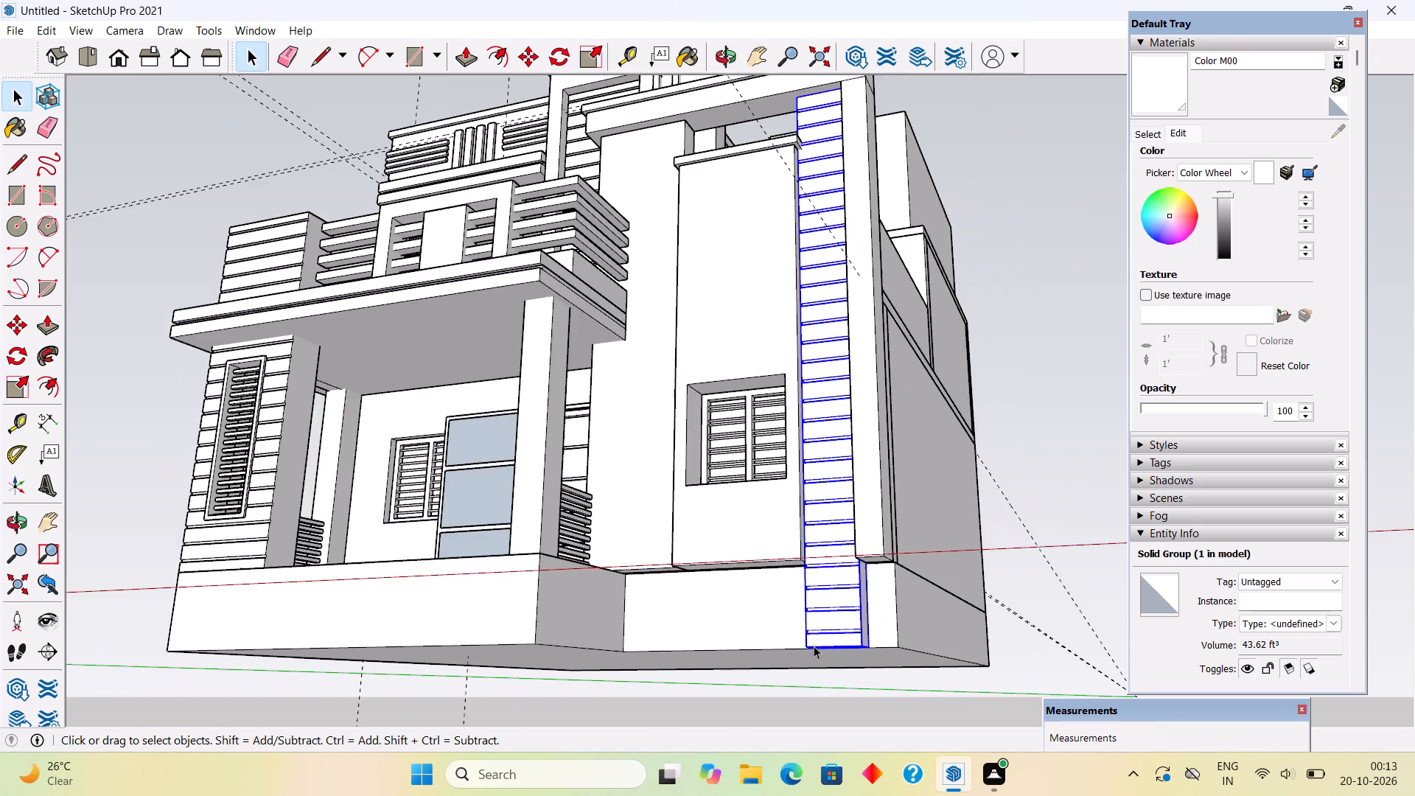
{"action": "scroll", "coordinate": [813, 647], "scroll_direction": "down", "scroll_amount": 5}
{"action": "middle_click_drag", "start_coordinate": [801, 688], "coordinate": [982, 778]}
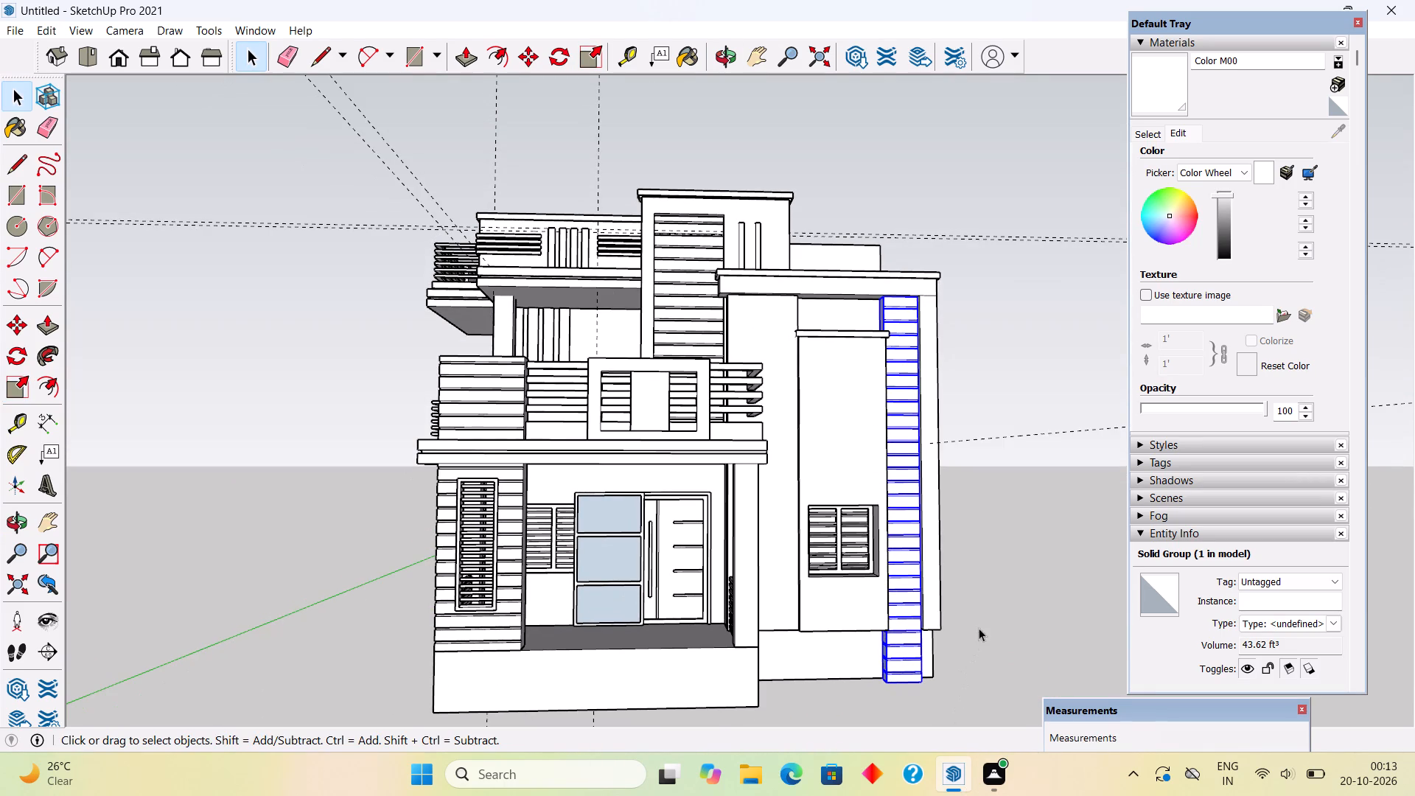
{"action": "key", "text": "space"}
{"action": "left_click", "coordinate": [982, 619]}
{"action": "middle_click_drag", "start_coordinate": [965, 595], "coordinate": [860, 363]}
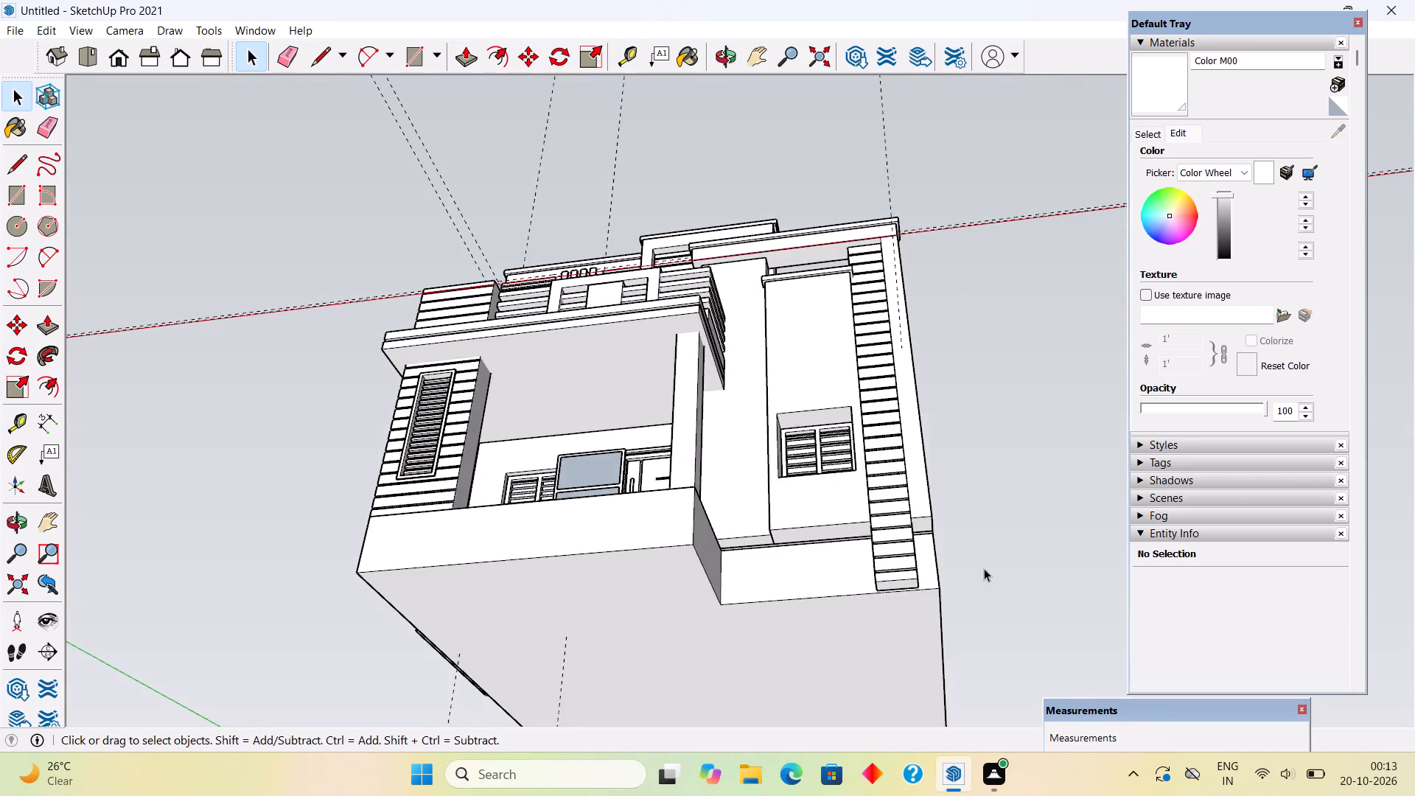
{"action": "scroll", "coordinate": [984, 564], "scroll_direction": "up", "scroll_amount": 10}
{"action": "triple_click", "coordinate": [881, 490]}
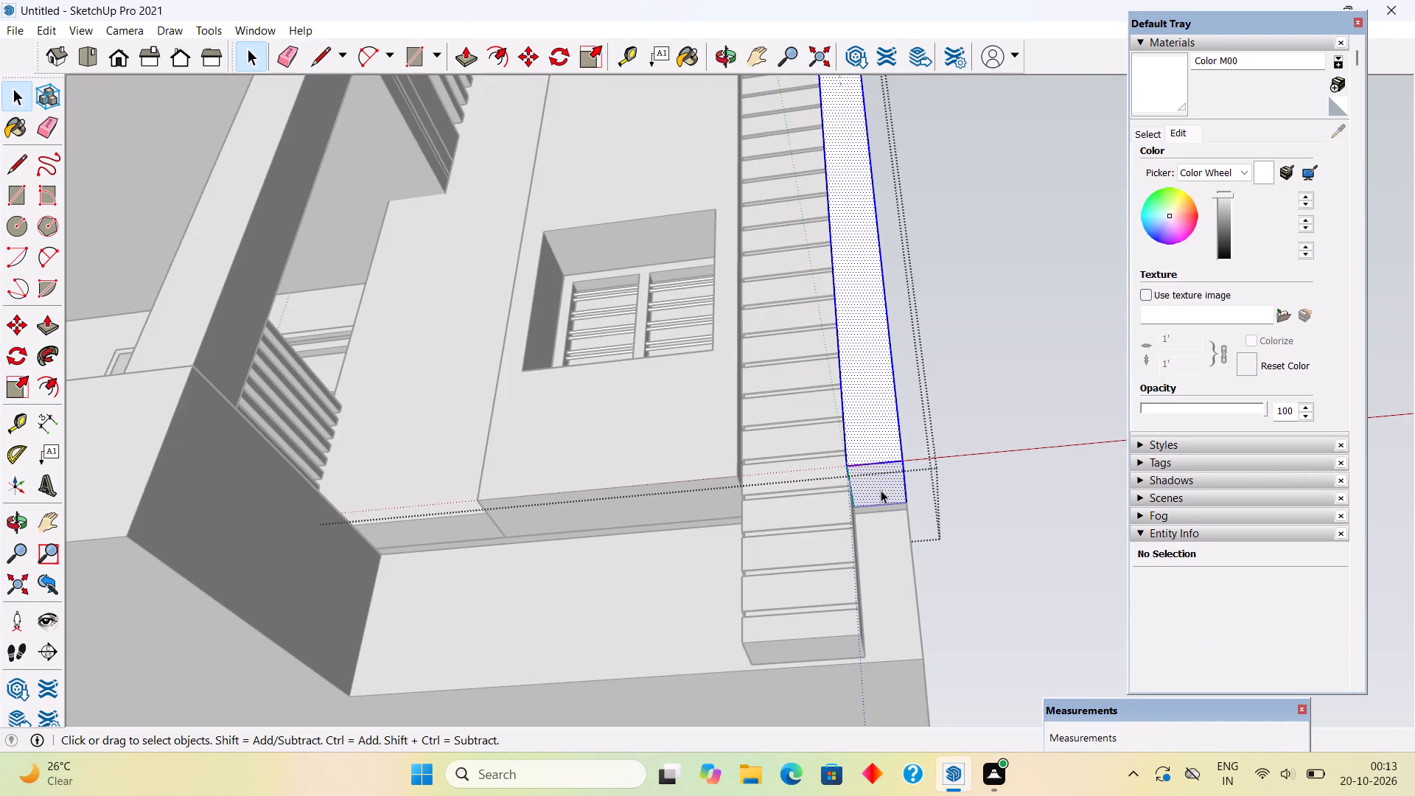
{"action": "key", "text": "p"}
{"action": "left_click", "coordinate": [881, 490]}
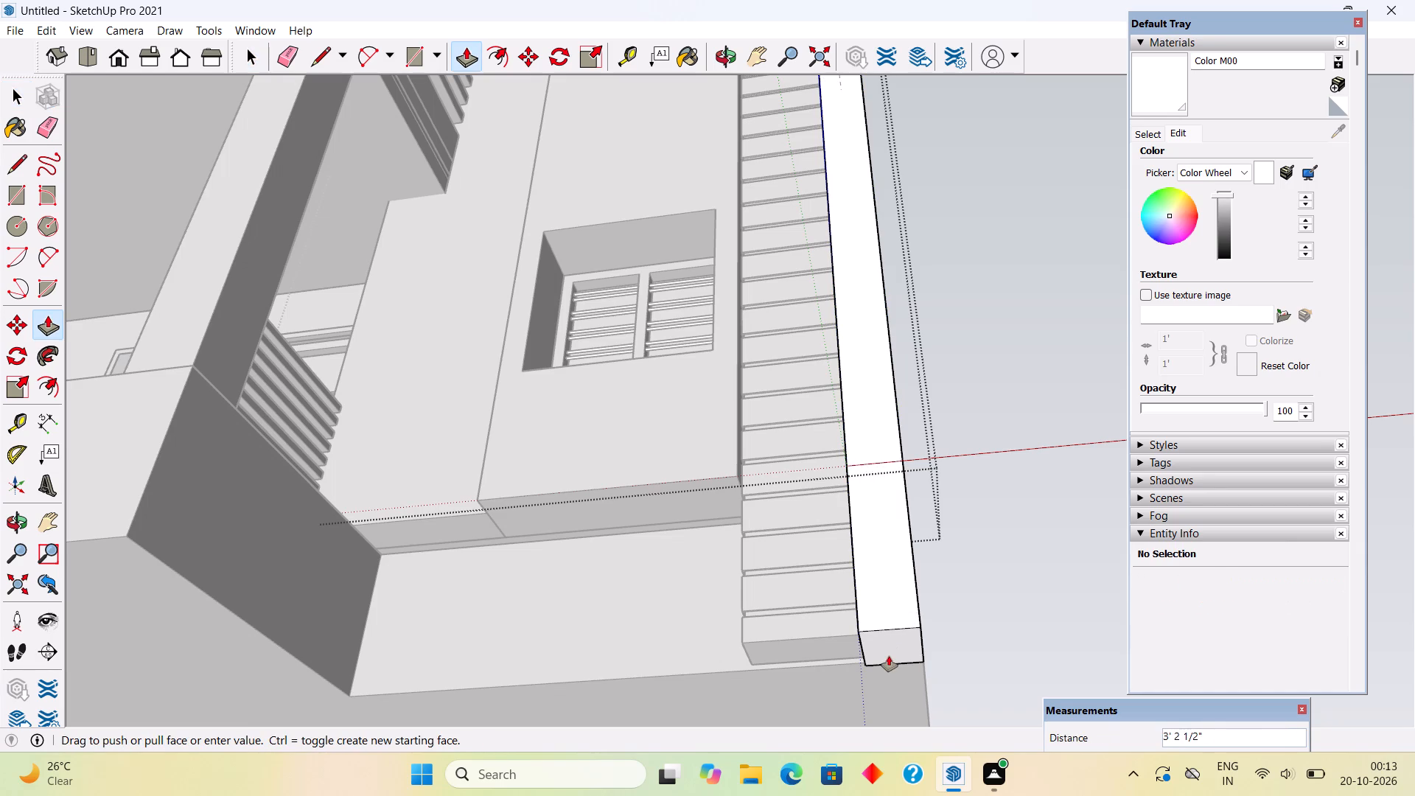
{"action": "left_click", "coordinate": [772, 673]}
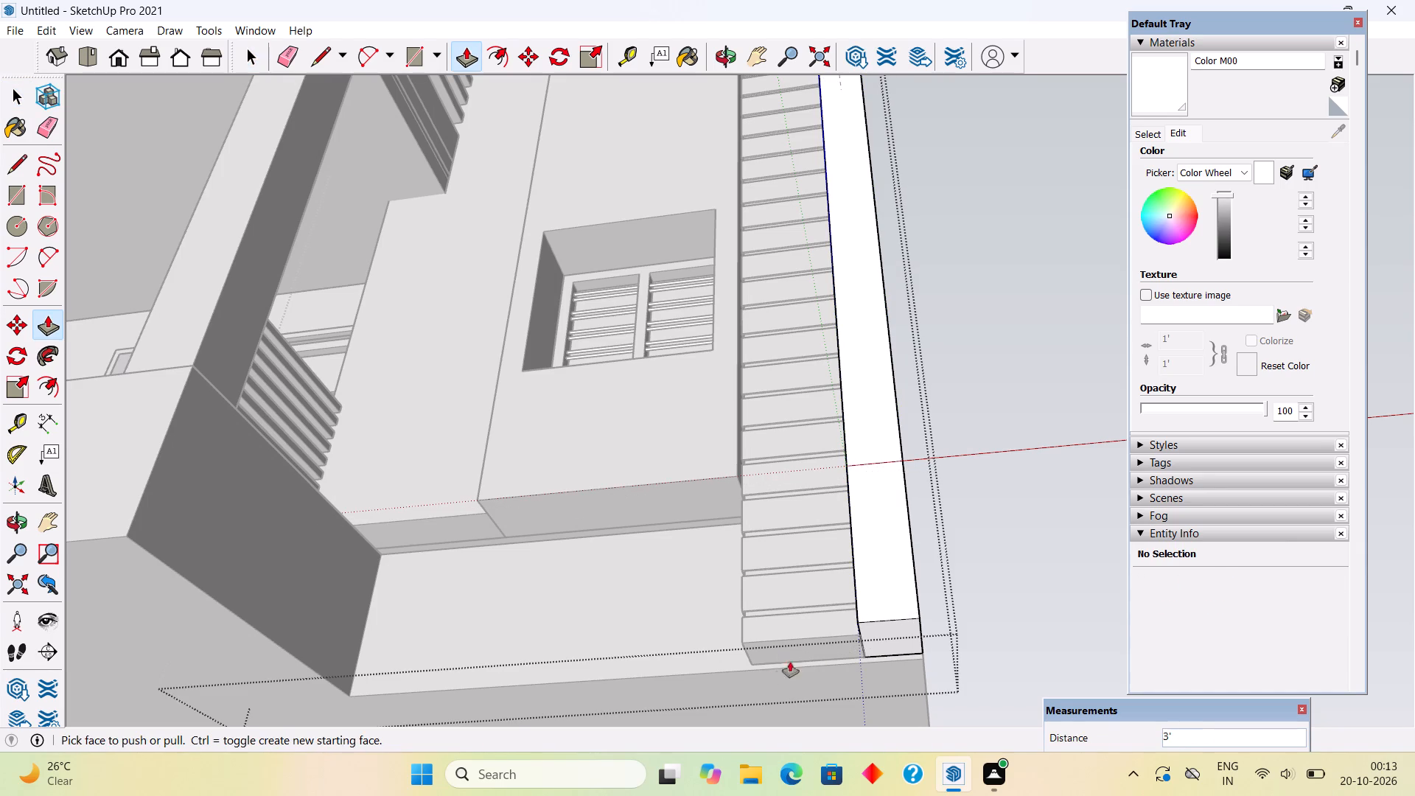
{"action": "middle_click_drag", "start_coordinate": [876, 543], "coordinate": [907, 648]}
{"action": "scroll", "coordinate": [892, 610], "scroll_direction": "down", "scroll_amount": 1}
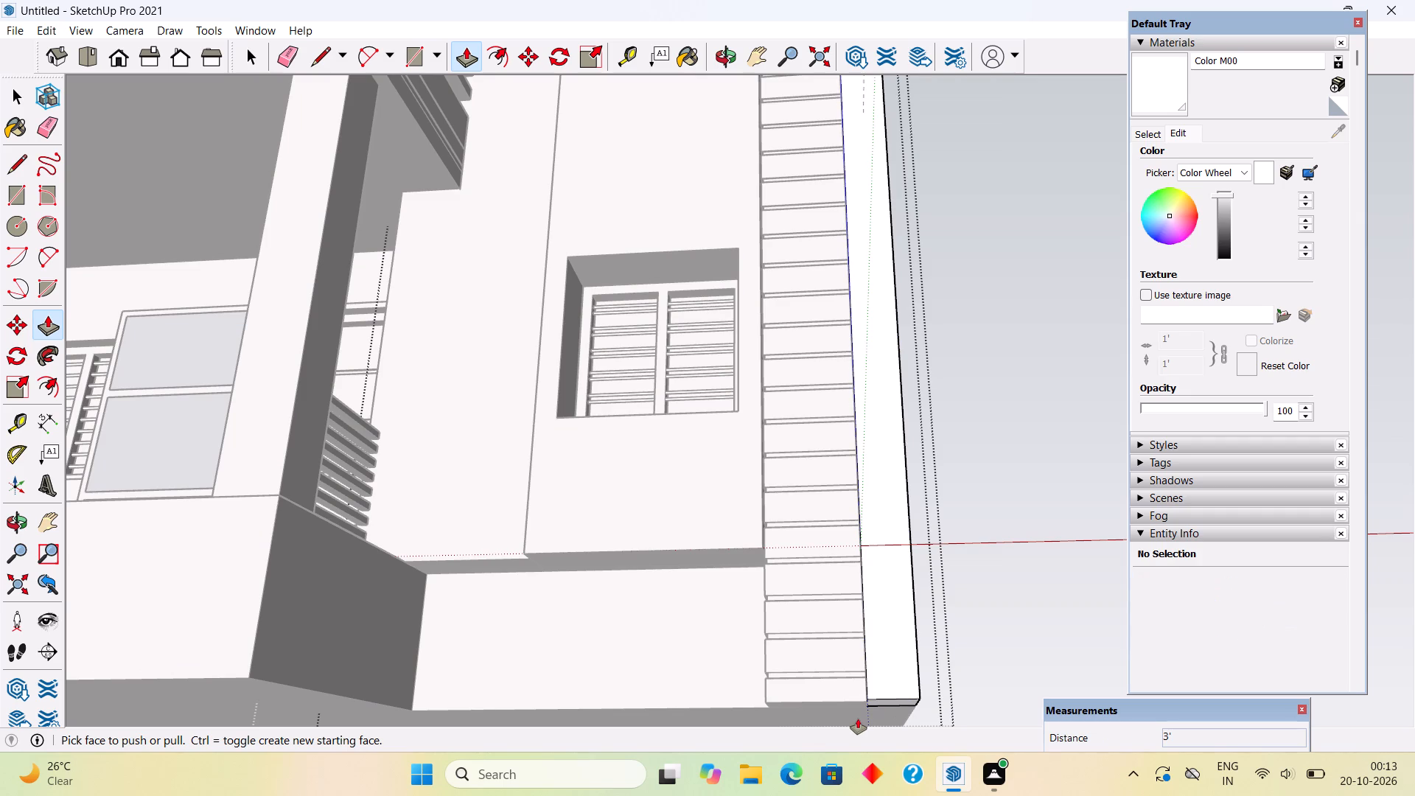
Open the plinth group for editing and select its recessed front face below the windowed wall.
{"action": "middle_click_drag", "start_coordinate": [858, 719], "coordinate": [751, 720]}
{"action": "scroll", "coordinate": [738, 689], "scroll_direction": "down", "scroll_amount": 4}
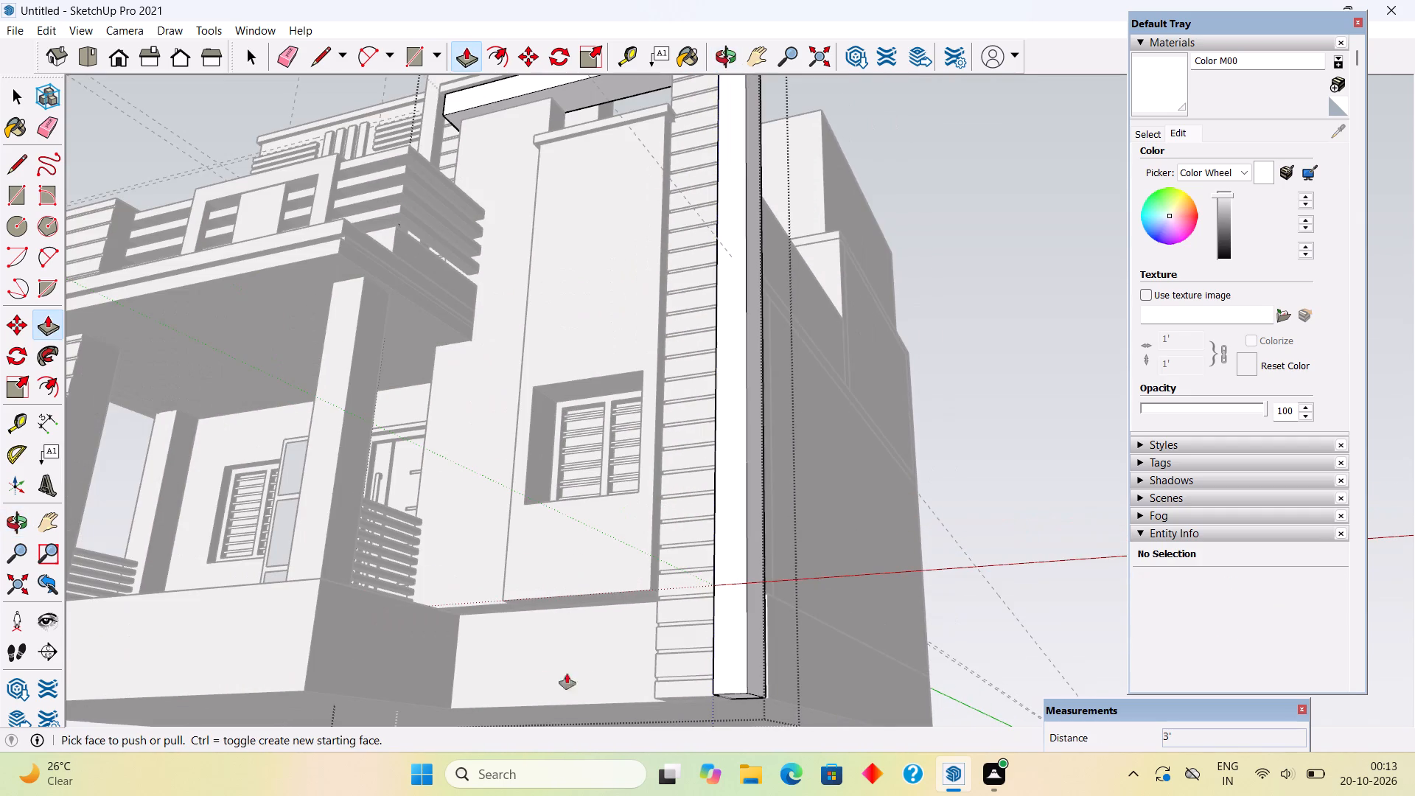
{"action": "left_click", "coordinate": [539, 661]}
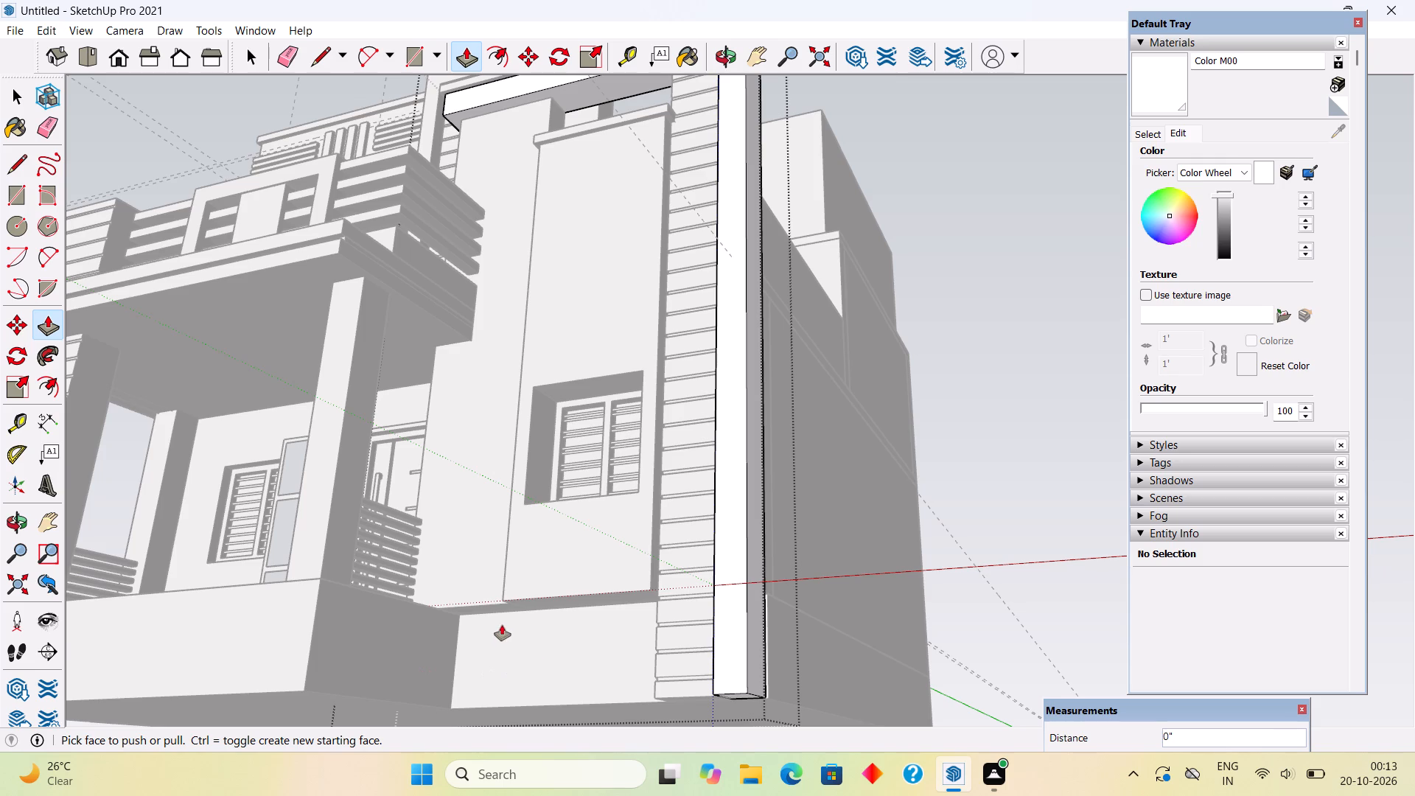
{"action": "key", "text": "space"}
{"action": "left_click", "coordinate": [502, 625]}
{"action": "left_click", "coordinate": [502, 625]}
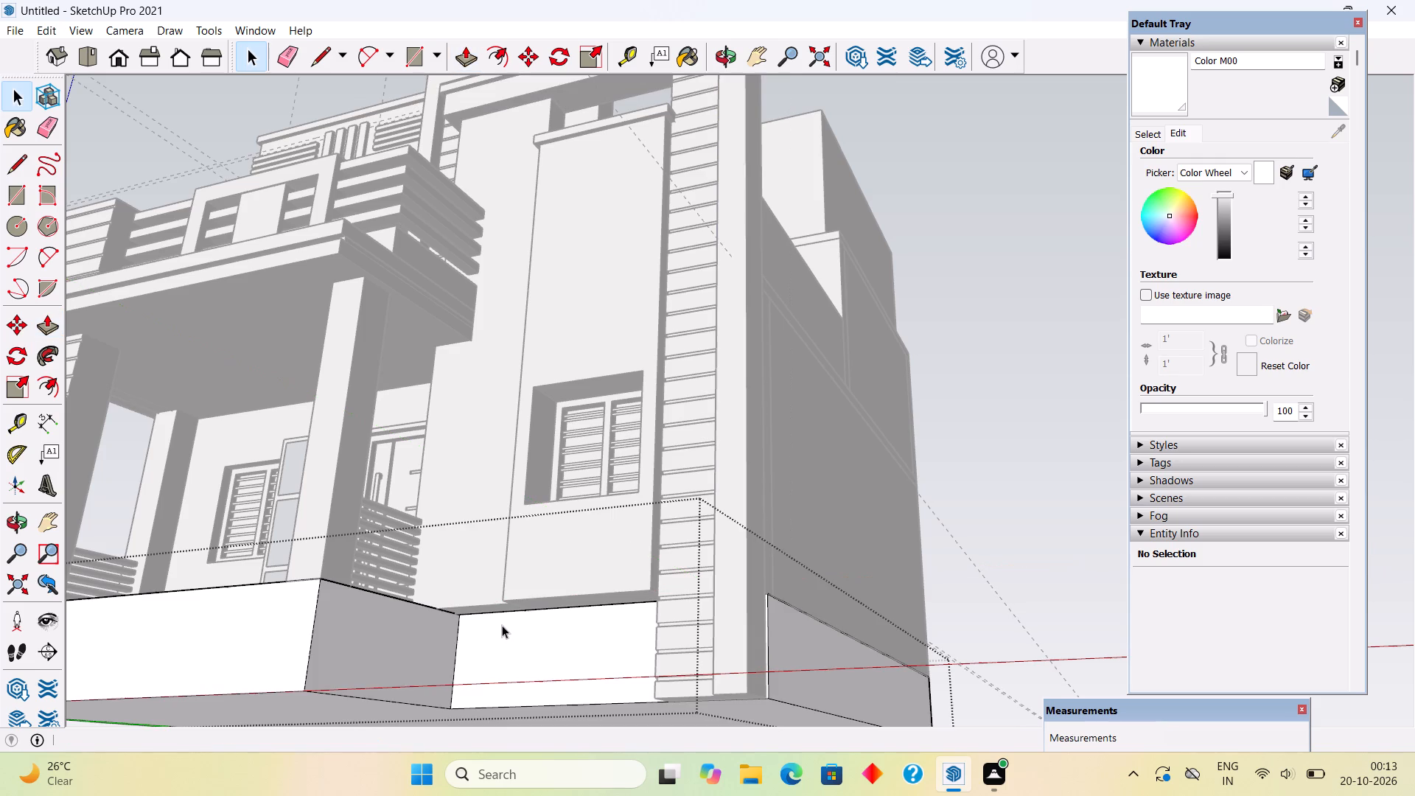
{"action": "left_click", "coordinate": [502, 625]}
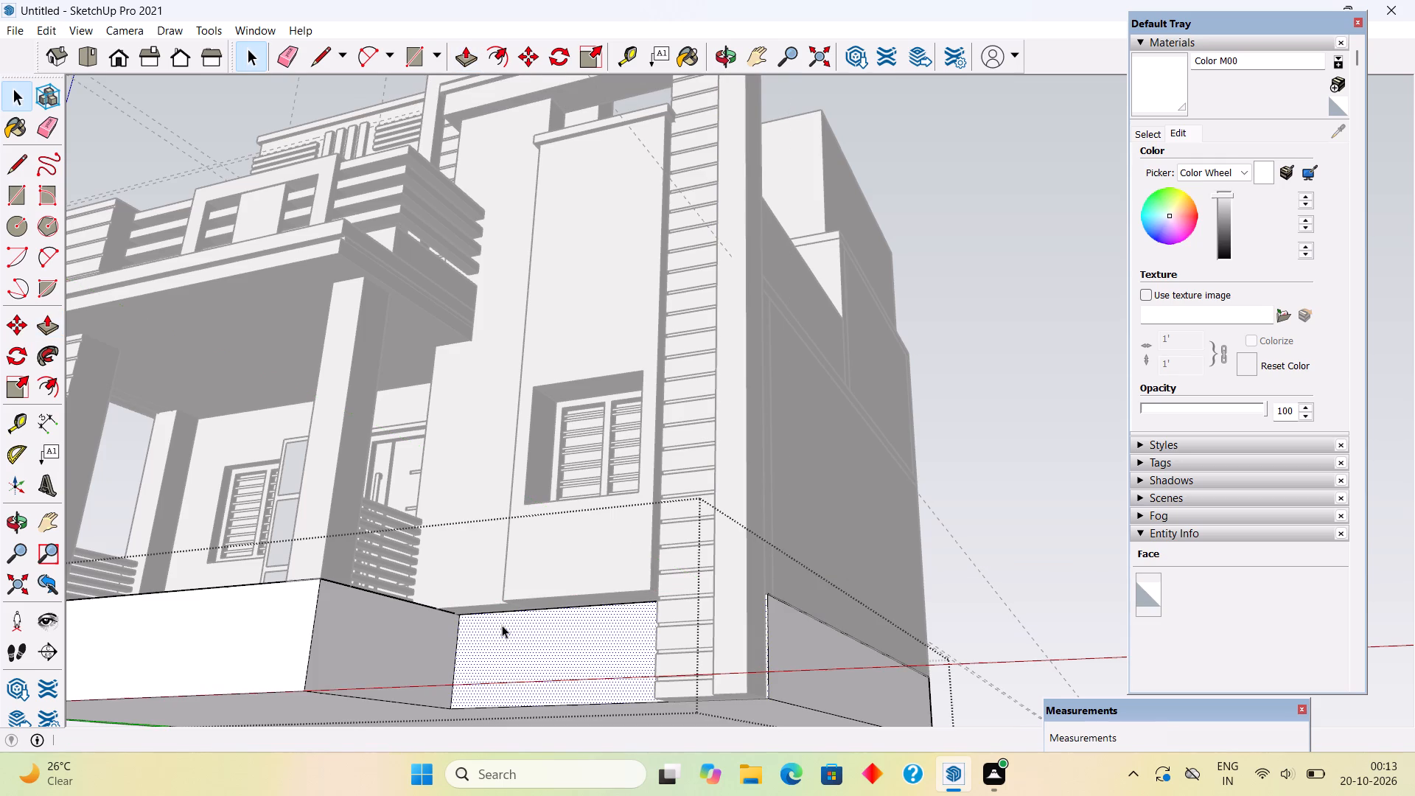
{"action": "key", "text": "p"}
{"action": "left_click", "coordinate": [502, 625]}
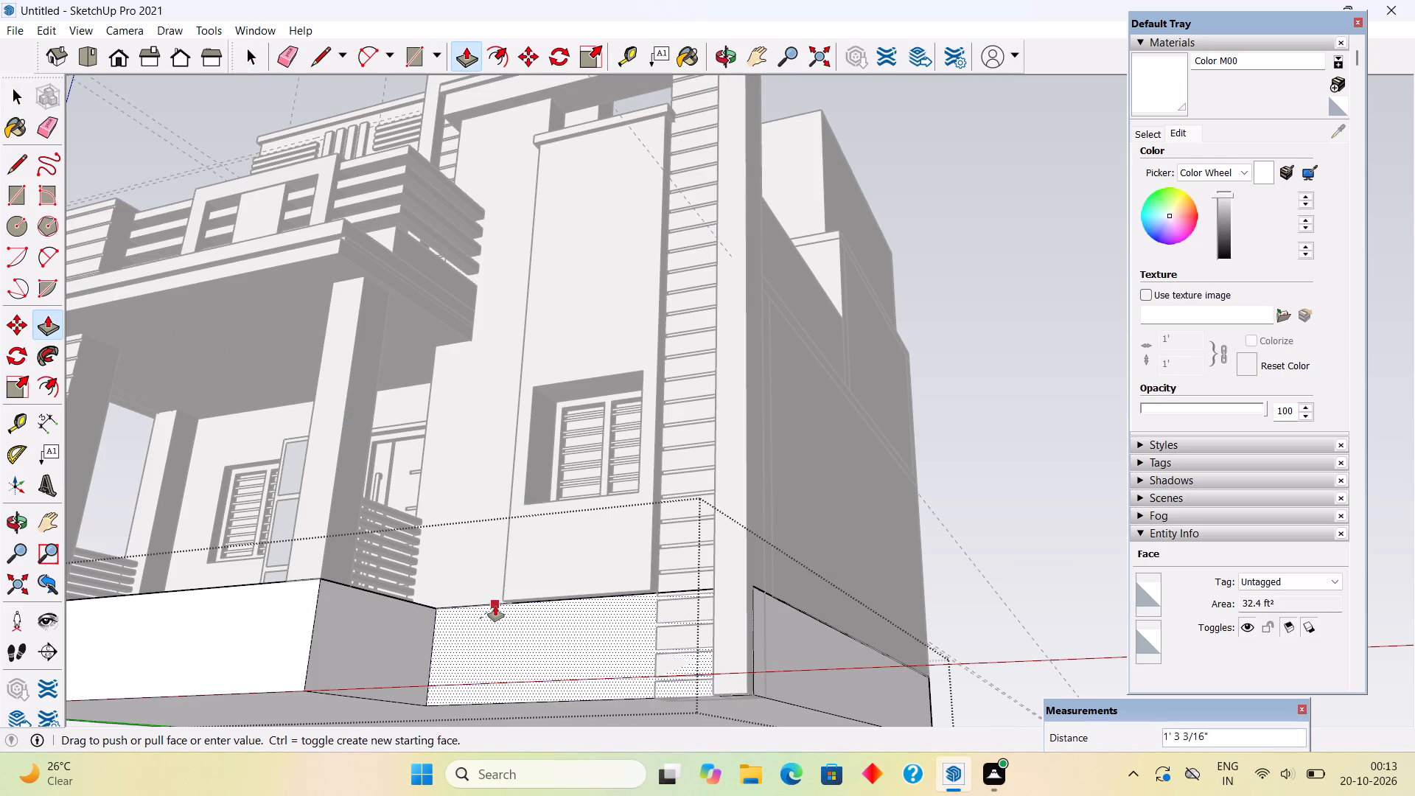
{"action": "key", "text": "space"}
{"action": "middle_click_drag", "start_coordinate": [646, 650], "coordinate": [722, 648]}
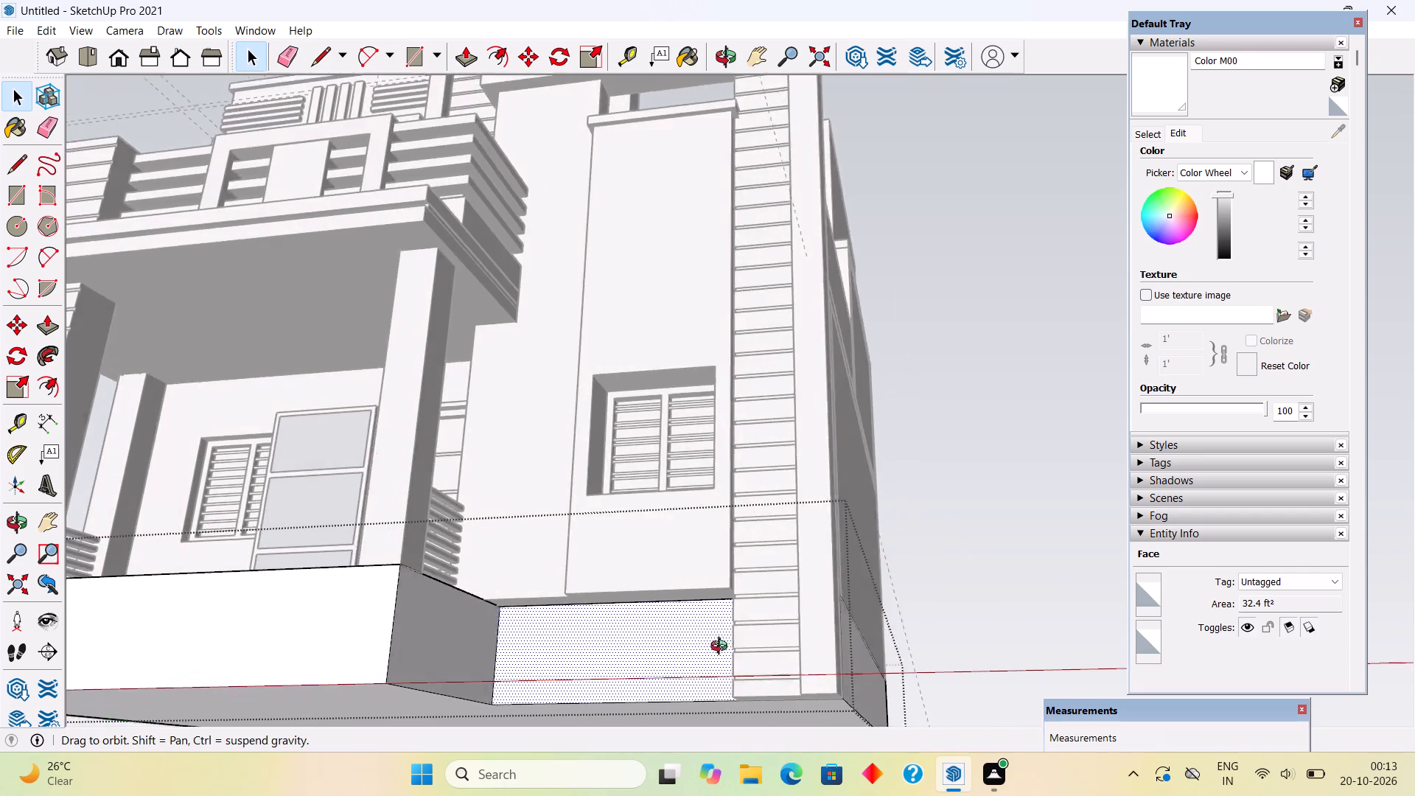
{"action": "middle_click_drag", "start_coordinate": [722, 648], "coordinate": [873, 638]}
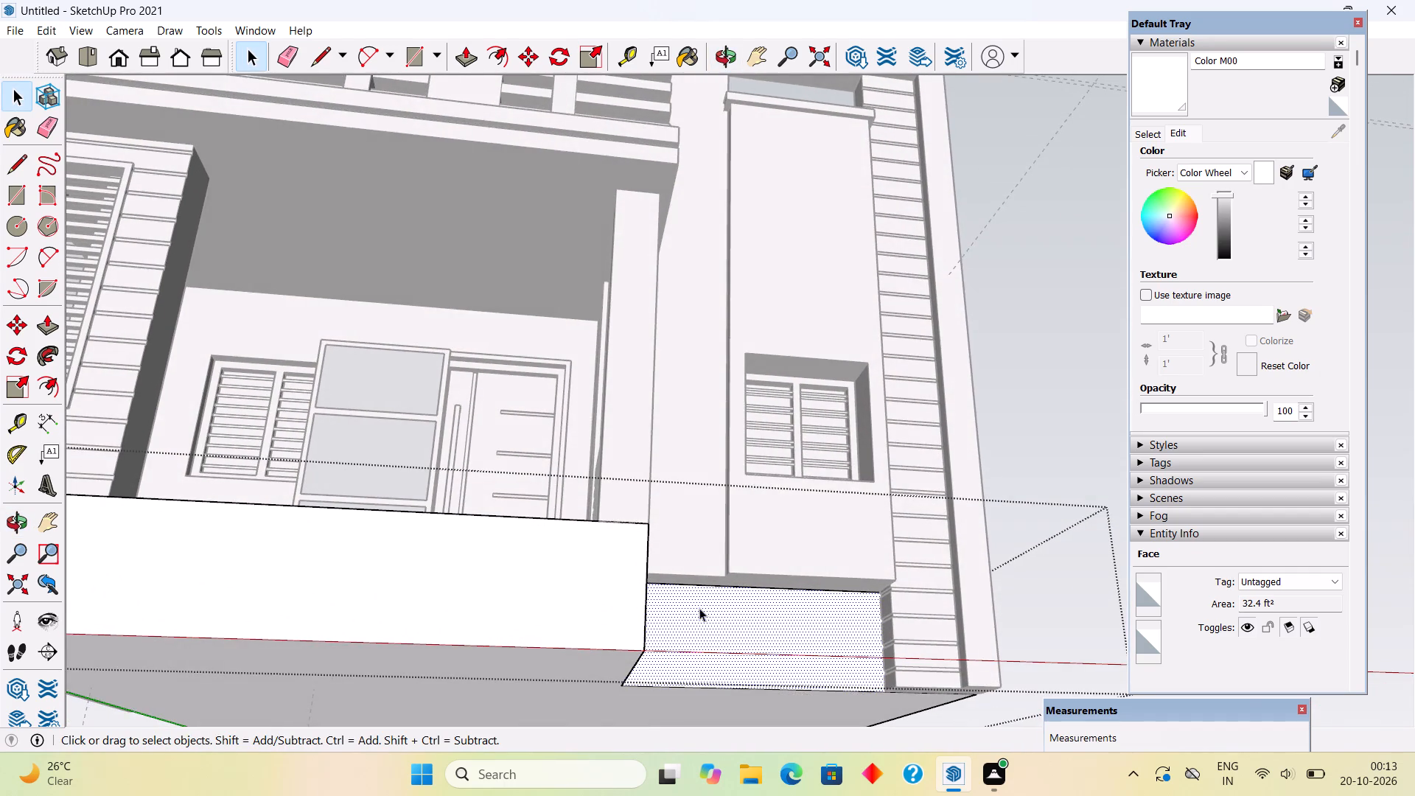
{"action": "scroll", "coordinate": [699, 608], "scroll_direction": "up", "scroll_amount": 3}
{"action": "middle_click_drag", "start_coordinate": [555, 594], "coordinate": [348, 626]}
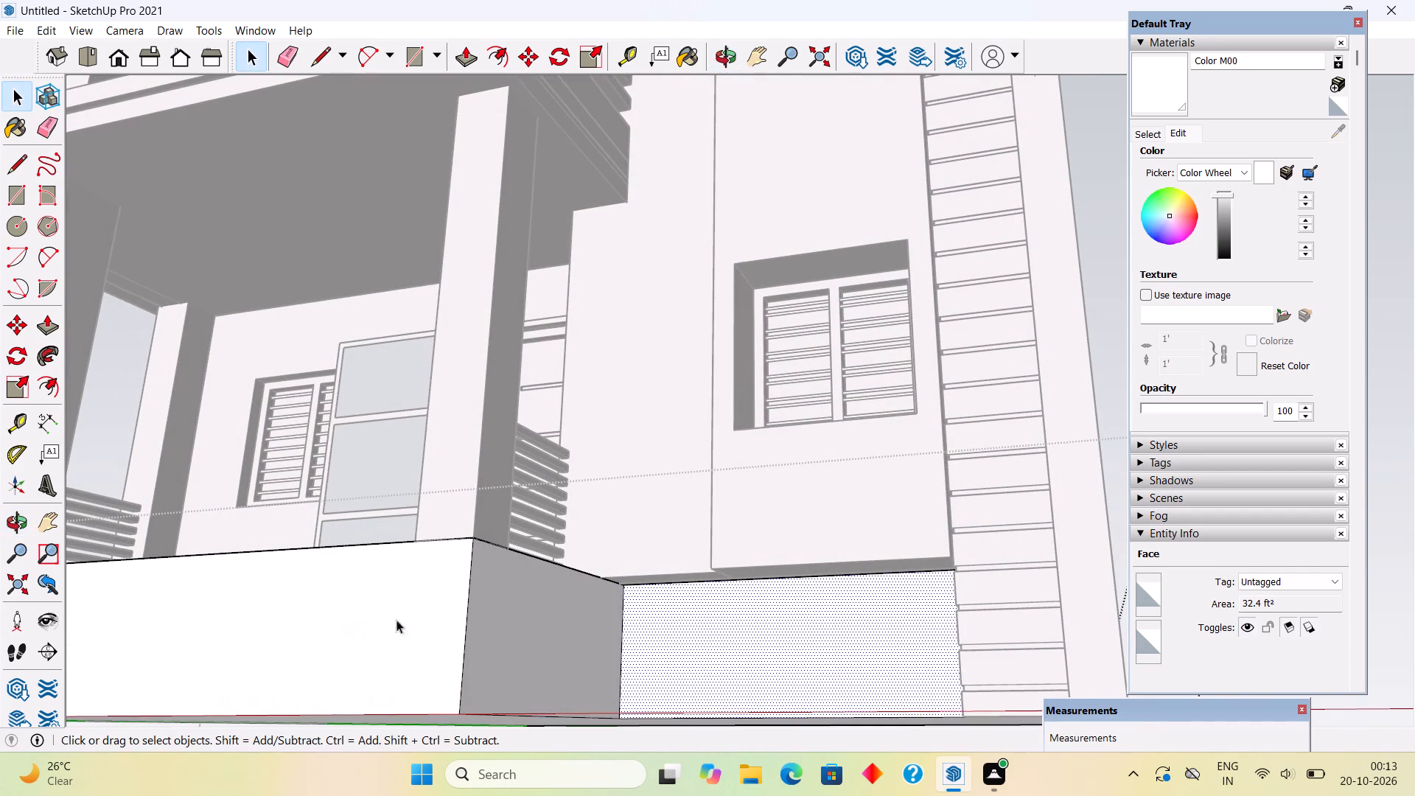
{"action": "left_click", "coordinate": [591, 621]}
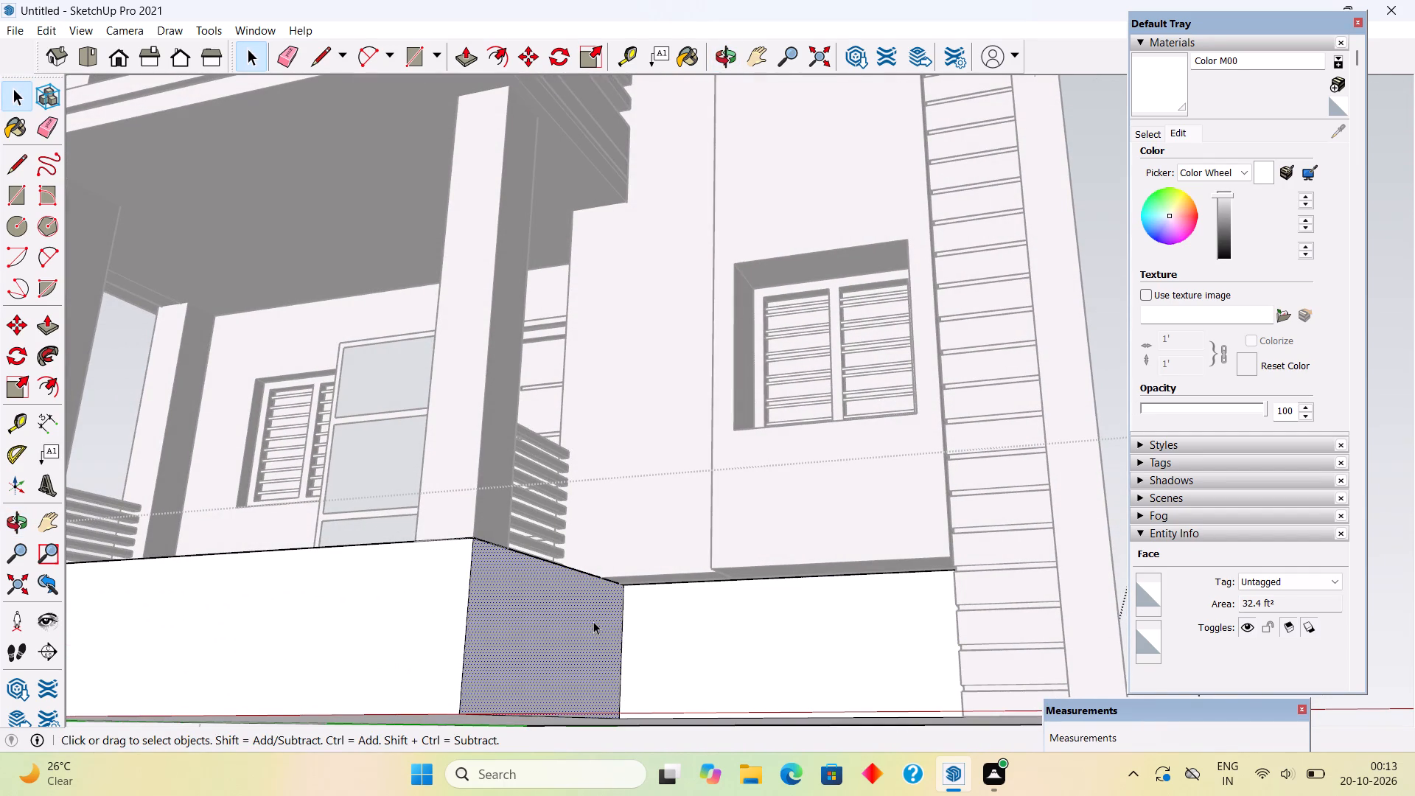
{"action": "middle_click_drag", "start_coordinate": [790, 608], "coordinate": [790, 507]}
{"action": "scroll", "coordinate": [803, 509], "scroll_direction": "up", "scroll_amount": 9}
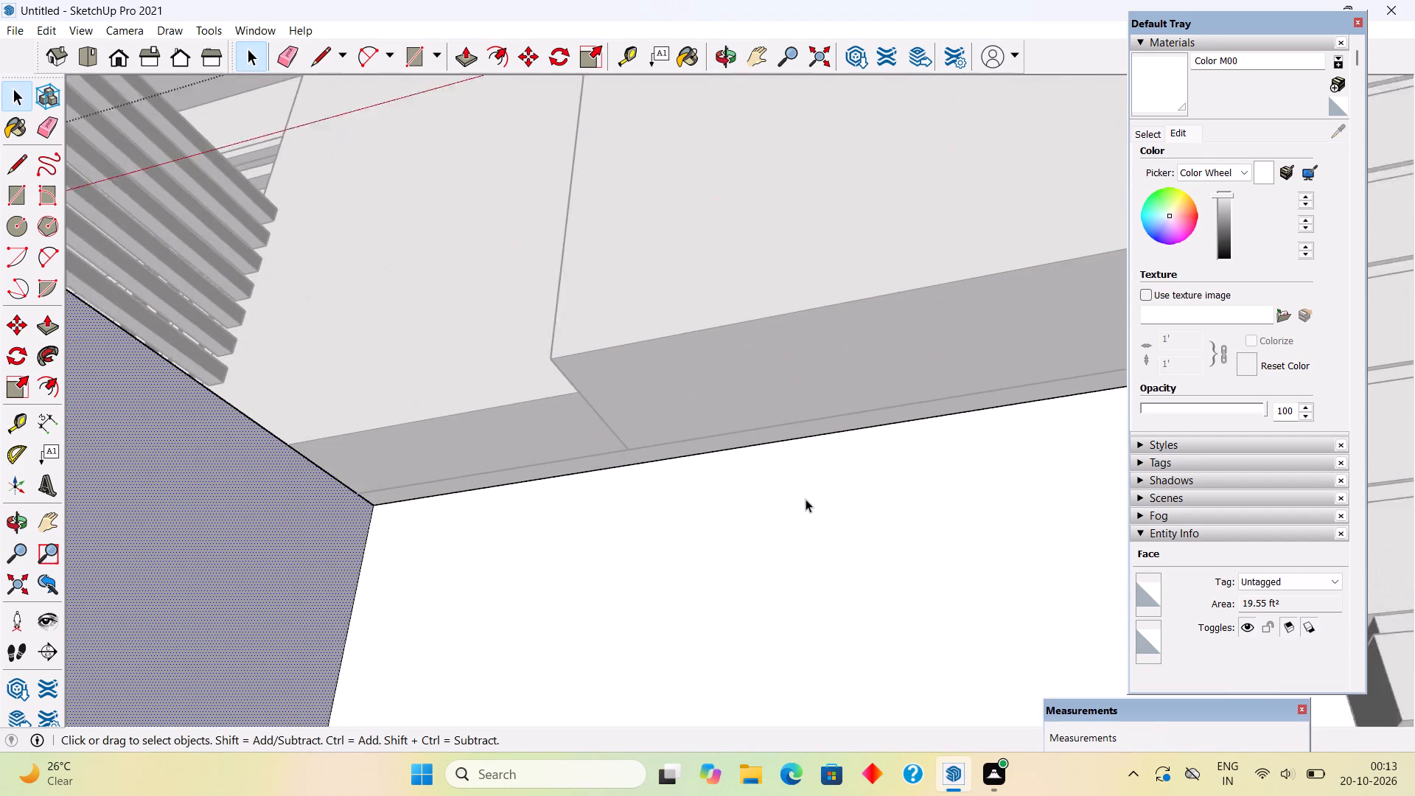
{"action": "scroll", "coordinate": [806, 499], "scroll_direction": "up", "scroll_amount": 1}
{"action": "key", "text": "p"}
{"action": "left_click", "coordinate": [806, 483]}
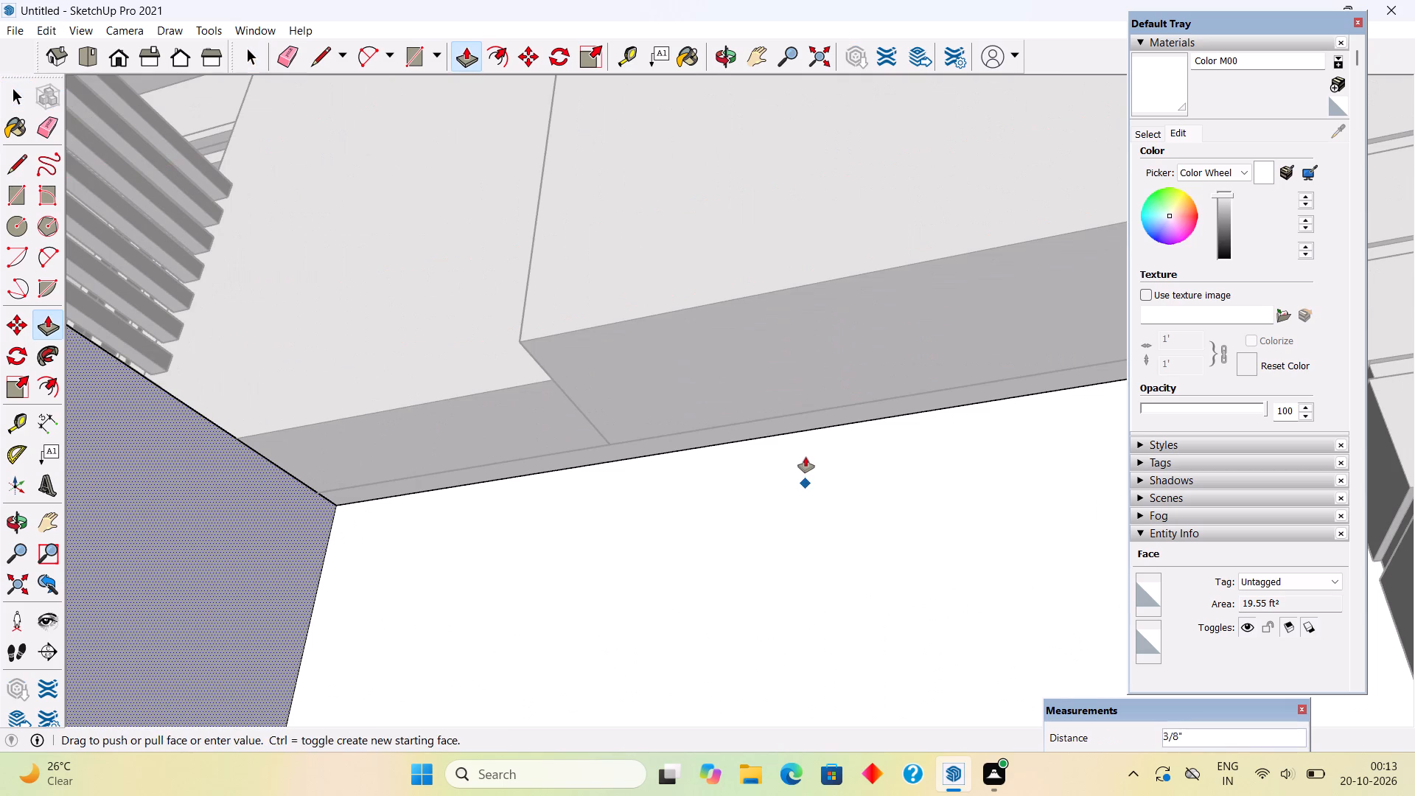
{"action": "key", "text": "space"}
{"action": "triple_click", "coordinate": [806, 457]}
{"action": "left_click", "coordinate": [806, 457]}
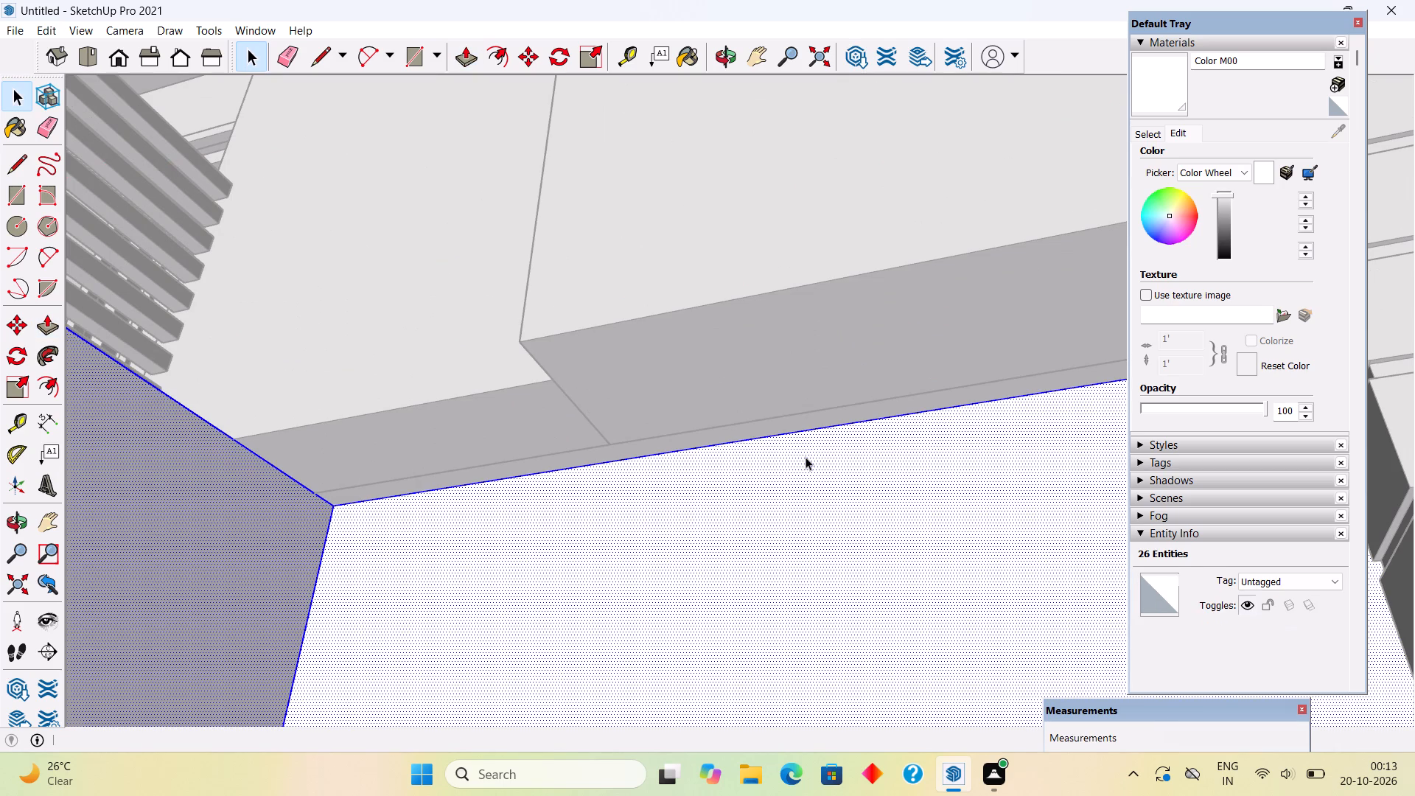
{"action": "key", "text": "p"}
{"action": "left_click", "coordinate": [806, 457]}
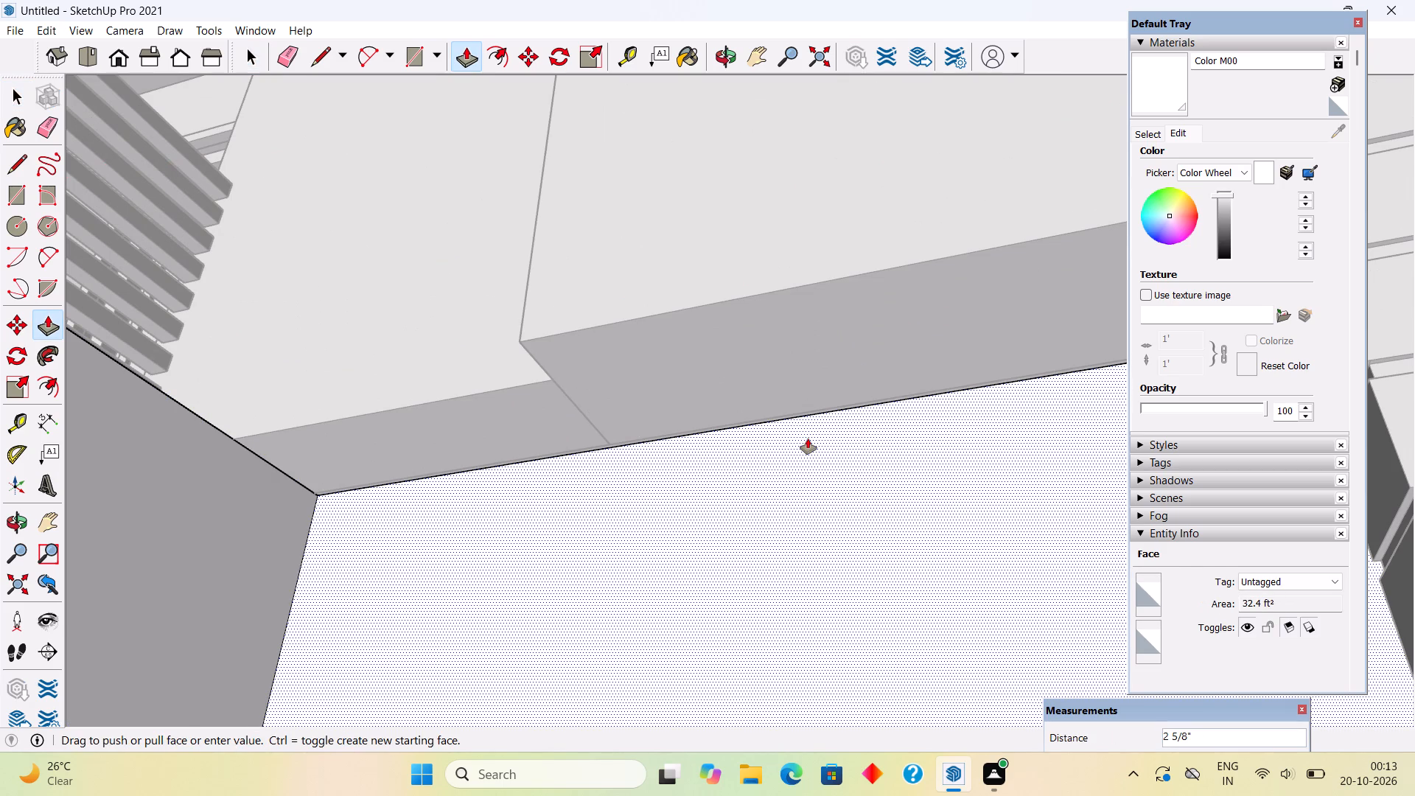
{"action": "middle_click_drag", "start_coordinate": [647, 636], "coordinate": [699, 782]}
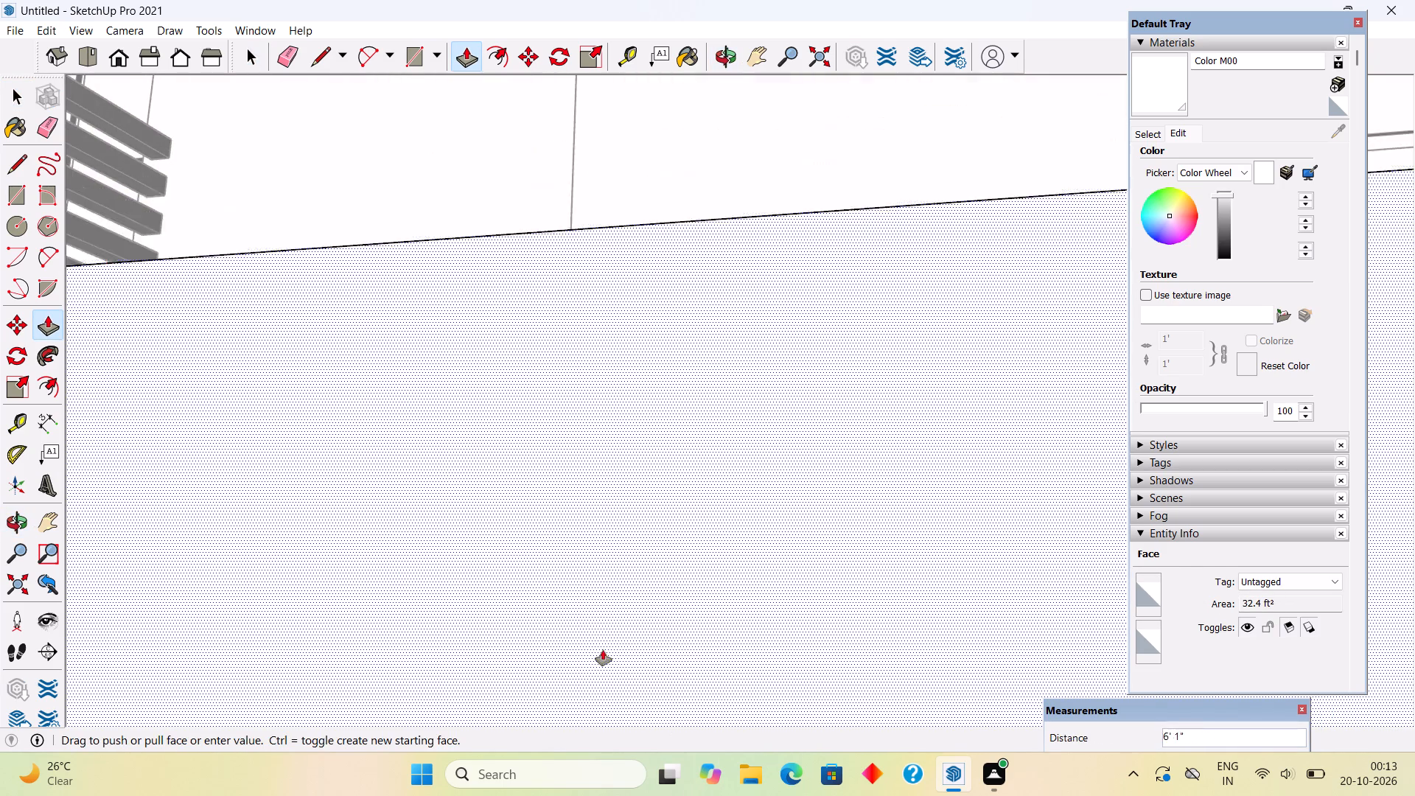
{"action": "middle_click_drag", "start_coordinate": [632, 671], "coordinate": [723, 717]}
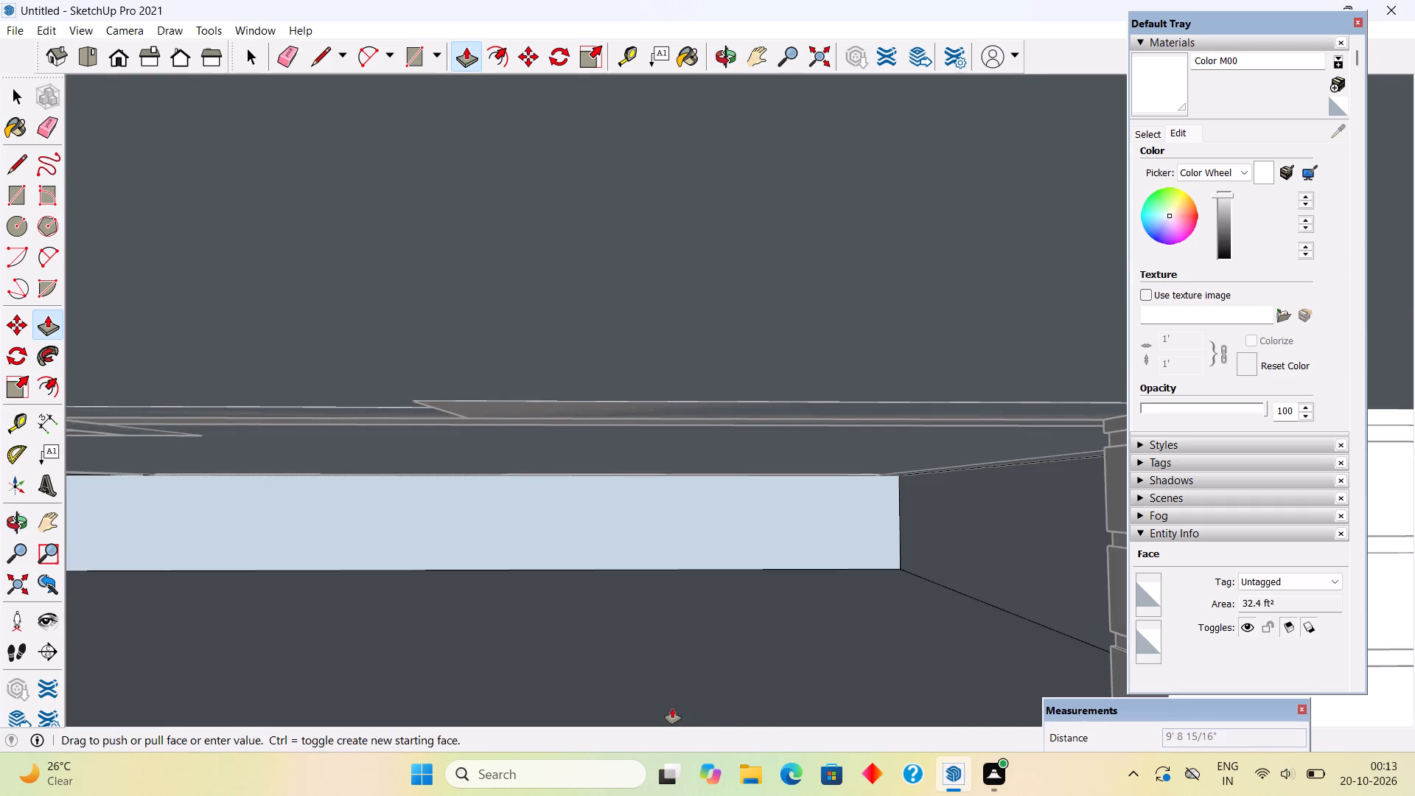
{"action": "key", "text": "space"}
Push the recessed plinth front face below the windowed wall a further 3 3/8" inward.
{"action": "scroll", "coordinate": [672, 708], "scroll_direction": "down", "scroll_amount": 5}
{"action": "middle_click_drag", "start_coordinate": [399, 587], "coordinate": [531, 486]}
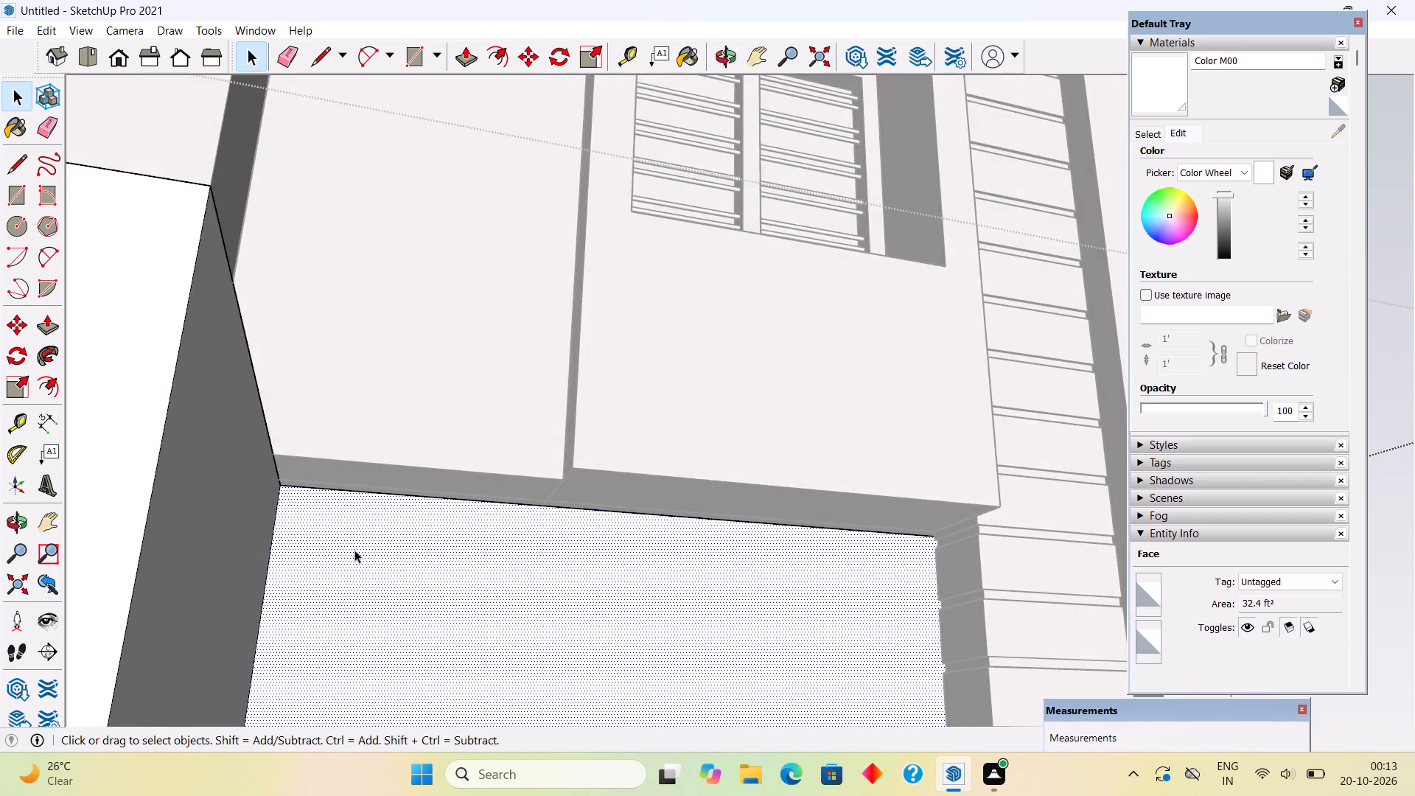
{"action": "scroll", "coordinate": [315, 555], "scroll_direction": "up", "scroll_amount": 6}
{"action": "scroll", "coordinate": [249, 453], "scroll_direction": "up", "scroll_amount": 9}
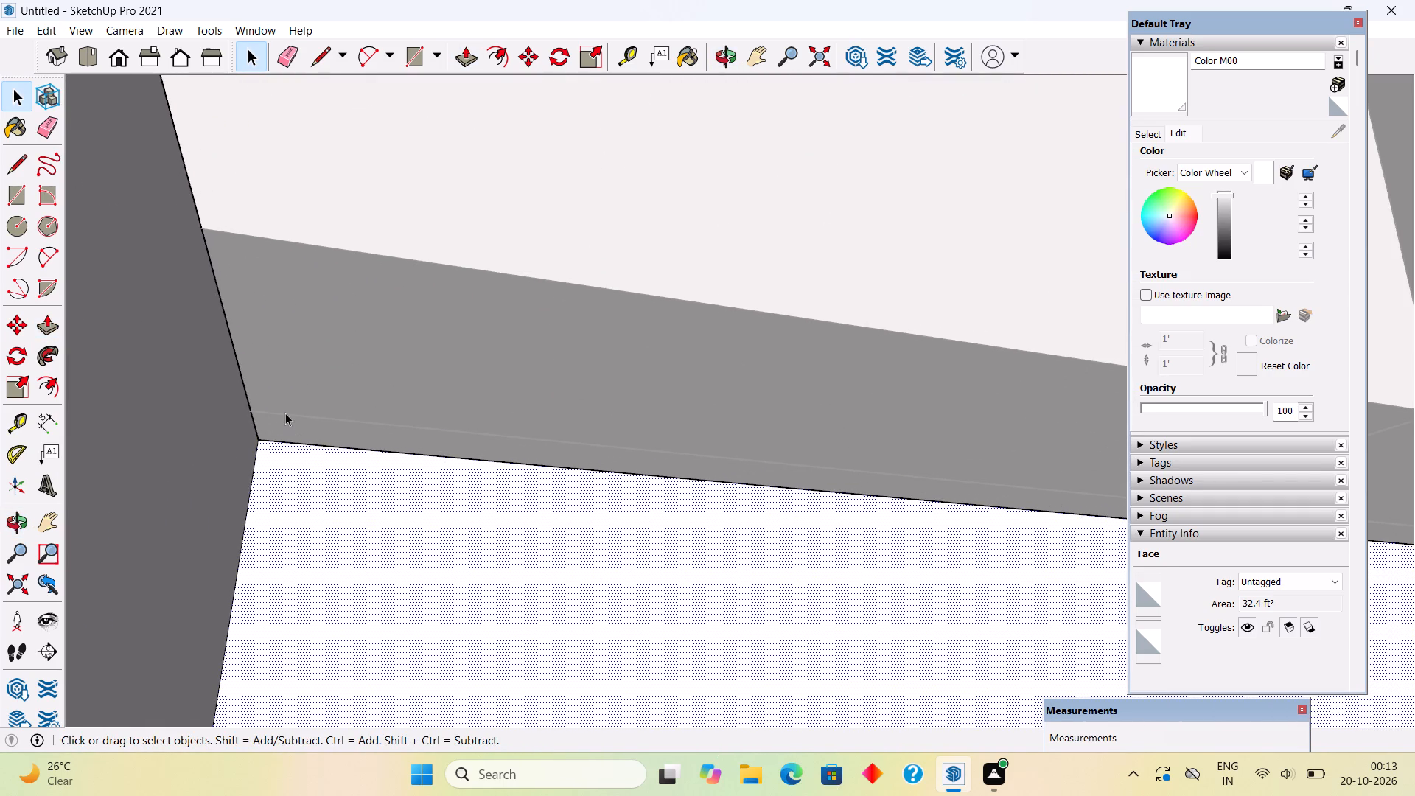
{"action": "key", "text": "p"}
{"action": "left_click", "coordinate": [274, 458]}
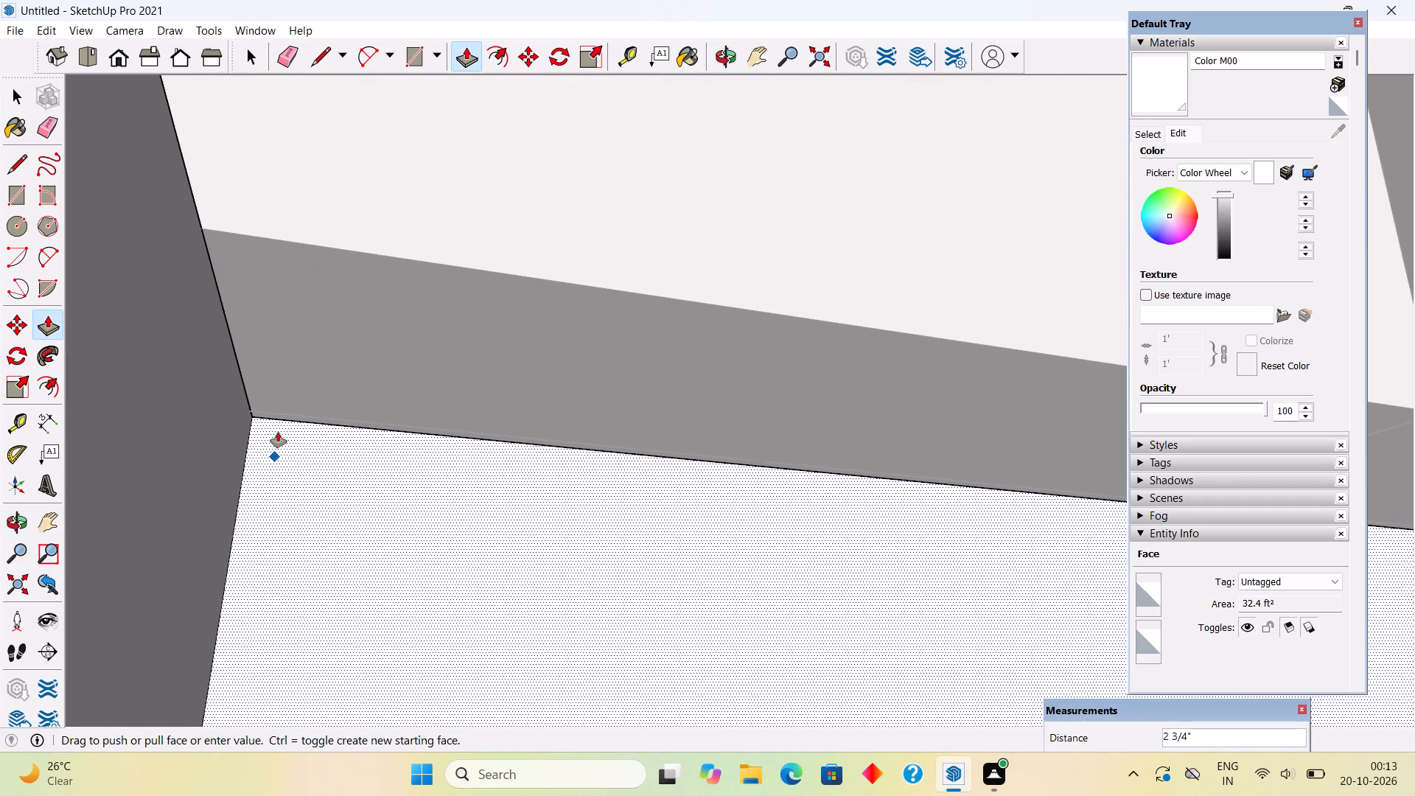
{"action": "left_click", "coordinate": [281, 426]}
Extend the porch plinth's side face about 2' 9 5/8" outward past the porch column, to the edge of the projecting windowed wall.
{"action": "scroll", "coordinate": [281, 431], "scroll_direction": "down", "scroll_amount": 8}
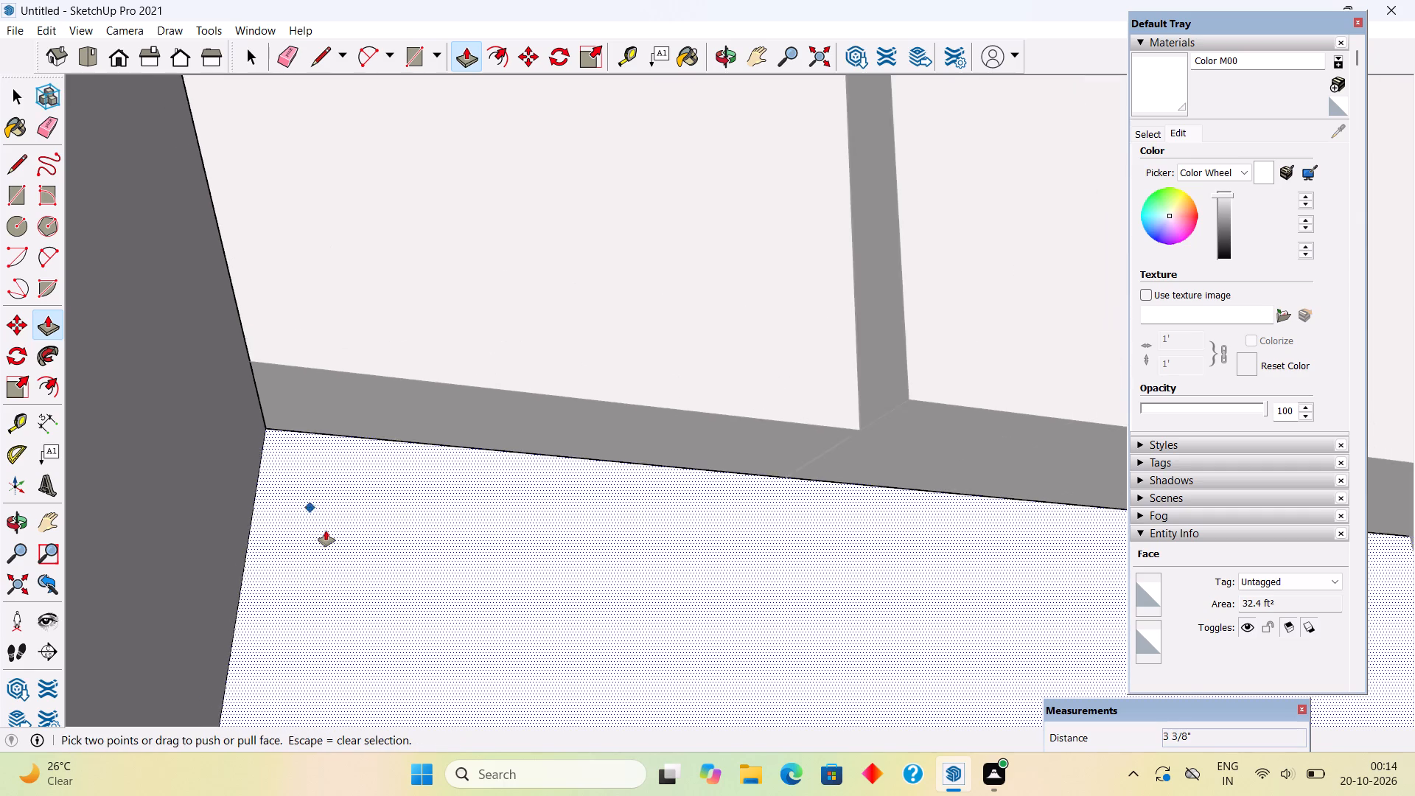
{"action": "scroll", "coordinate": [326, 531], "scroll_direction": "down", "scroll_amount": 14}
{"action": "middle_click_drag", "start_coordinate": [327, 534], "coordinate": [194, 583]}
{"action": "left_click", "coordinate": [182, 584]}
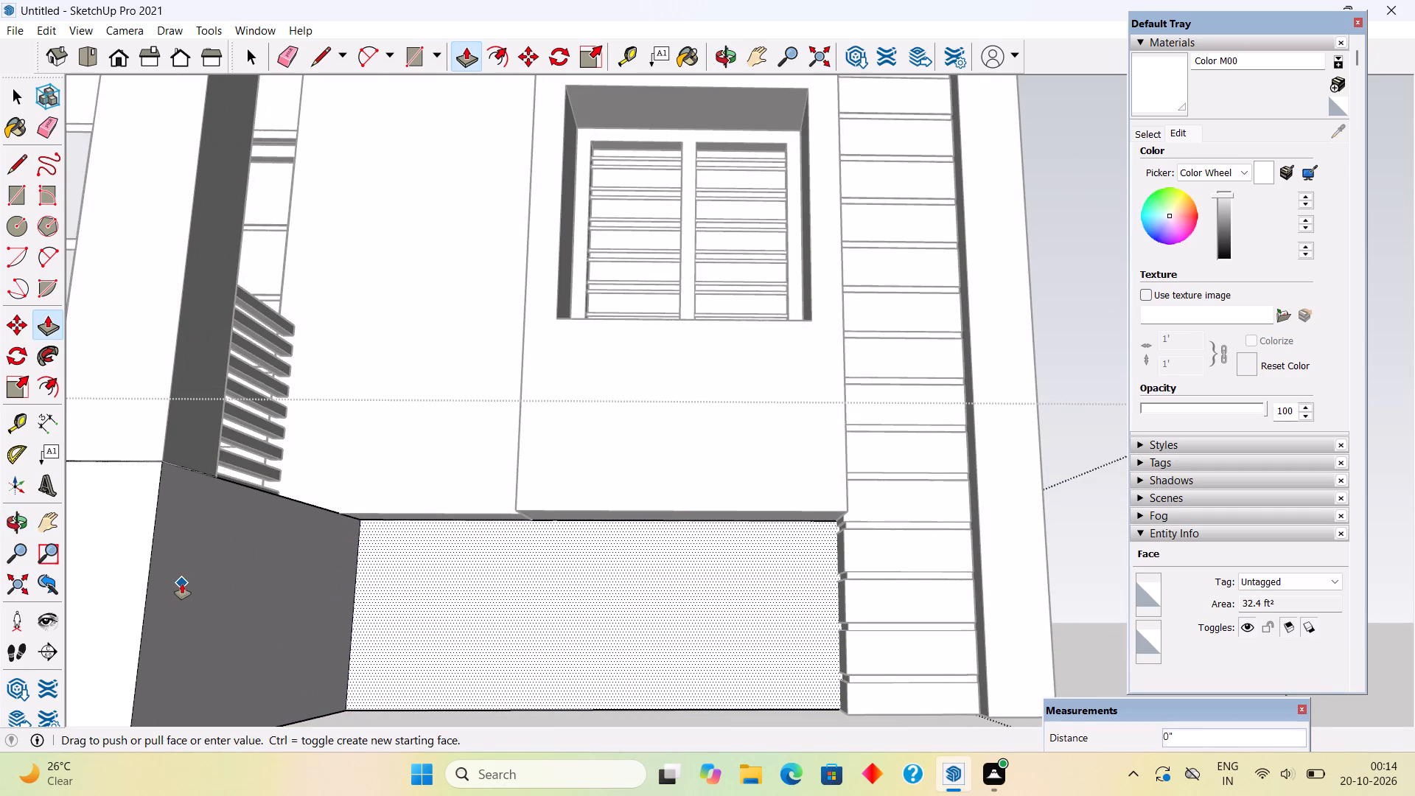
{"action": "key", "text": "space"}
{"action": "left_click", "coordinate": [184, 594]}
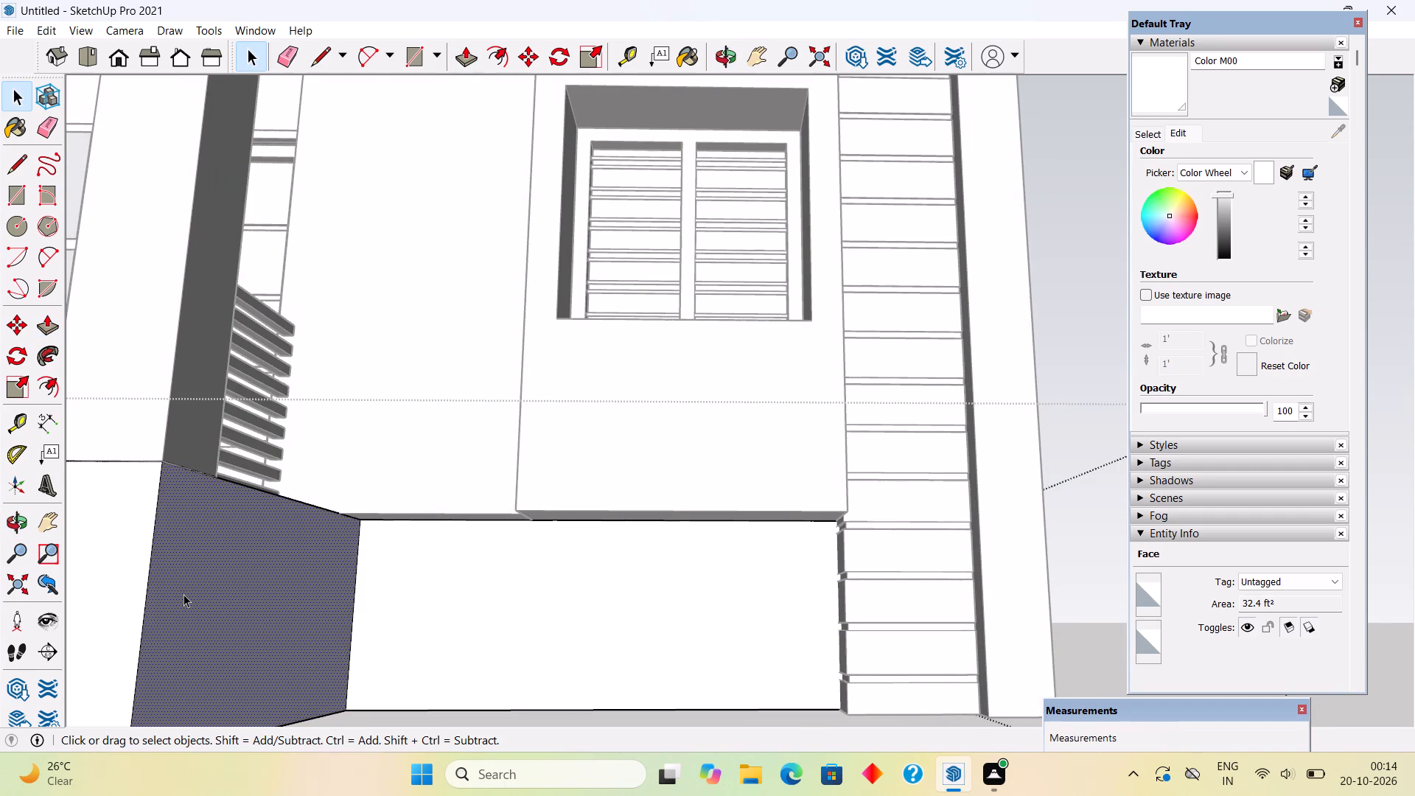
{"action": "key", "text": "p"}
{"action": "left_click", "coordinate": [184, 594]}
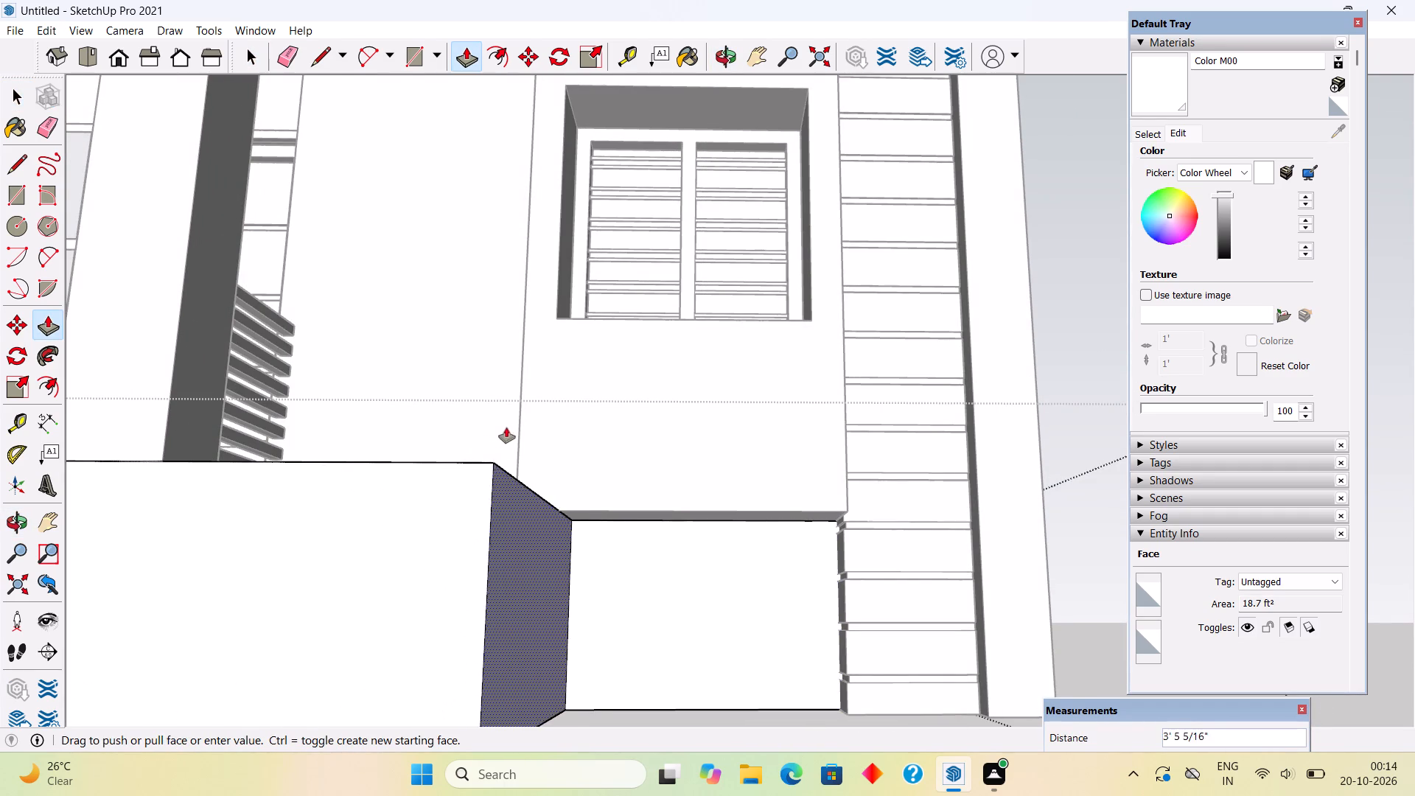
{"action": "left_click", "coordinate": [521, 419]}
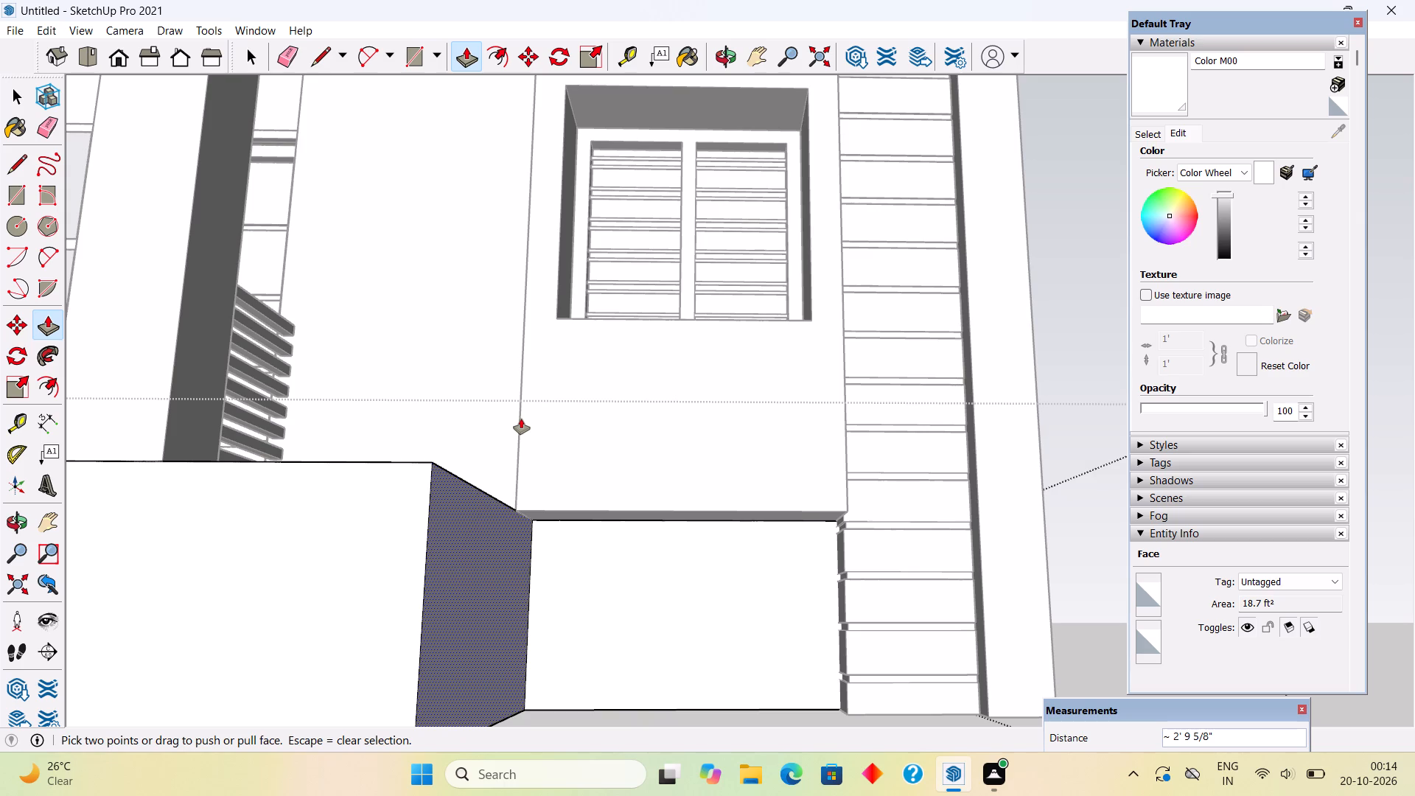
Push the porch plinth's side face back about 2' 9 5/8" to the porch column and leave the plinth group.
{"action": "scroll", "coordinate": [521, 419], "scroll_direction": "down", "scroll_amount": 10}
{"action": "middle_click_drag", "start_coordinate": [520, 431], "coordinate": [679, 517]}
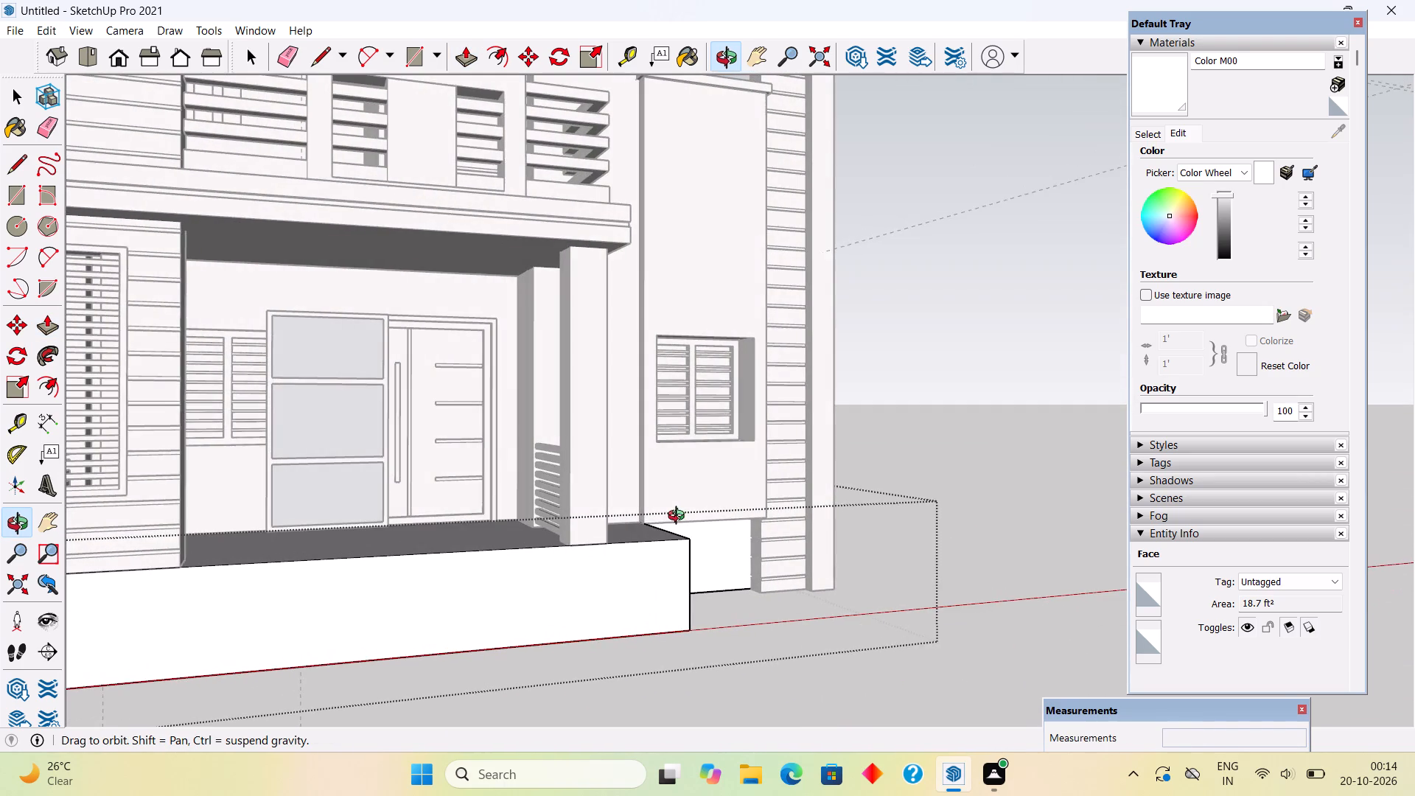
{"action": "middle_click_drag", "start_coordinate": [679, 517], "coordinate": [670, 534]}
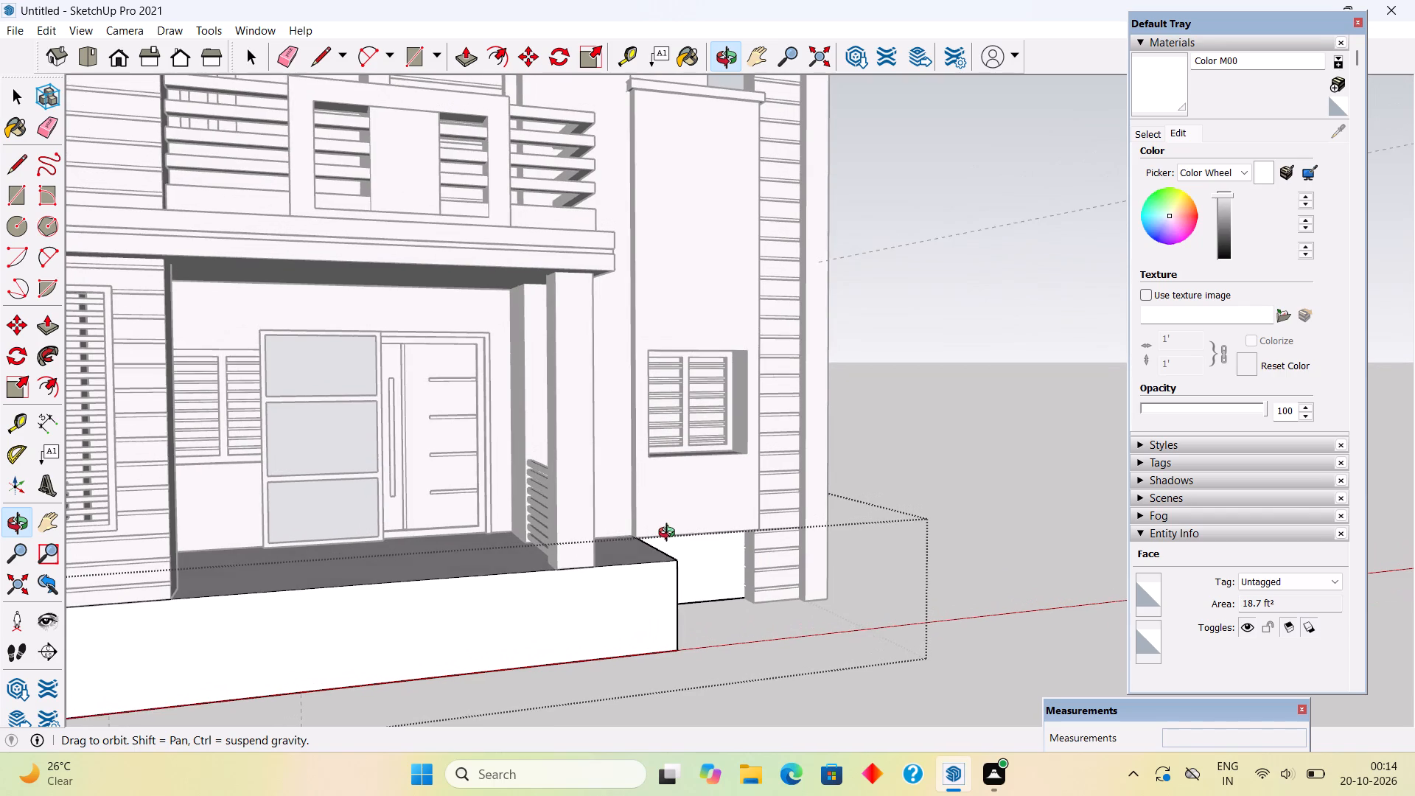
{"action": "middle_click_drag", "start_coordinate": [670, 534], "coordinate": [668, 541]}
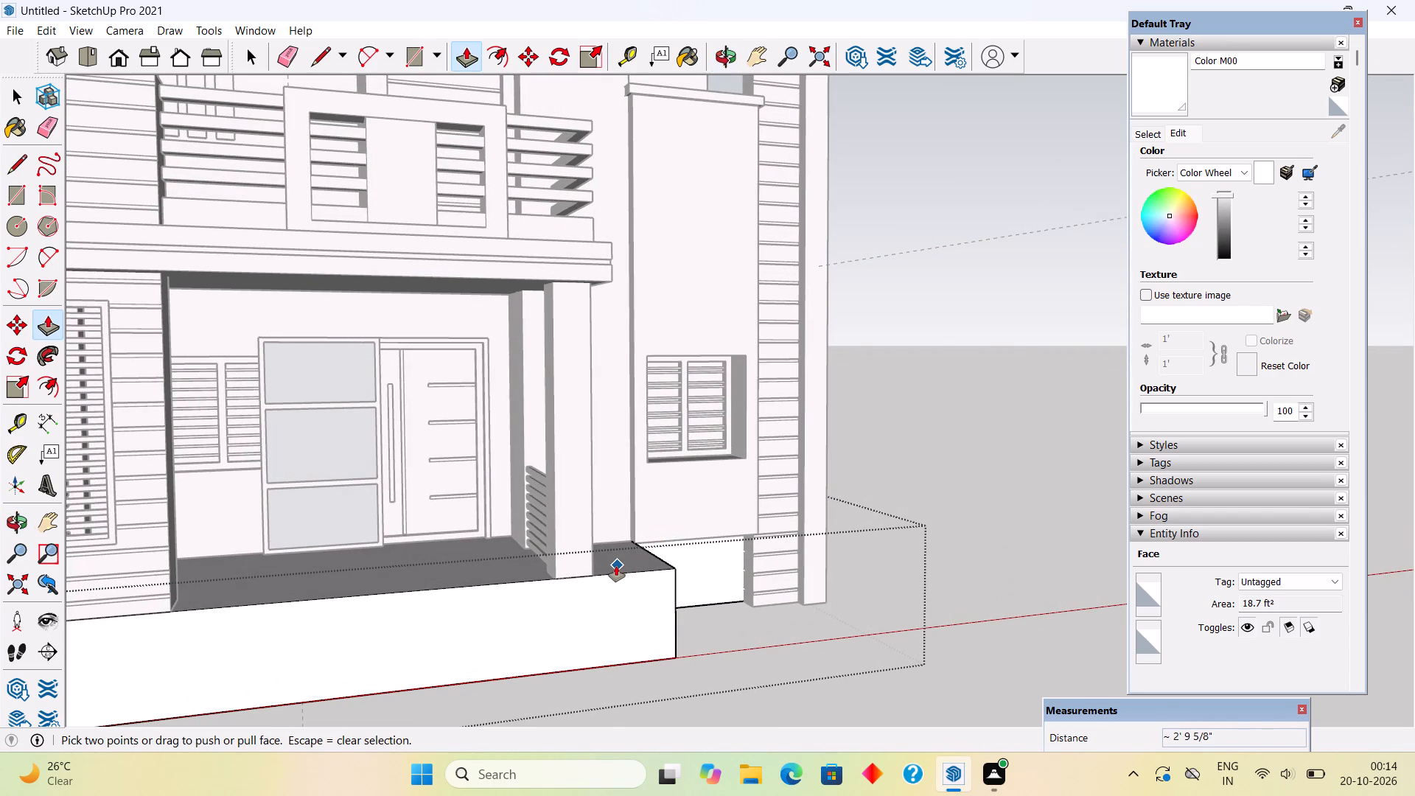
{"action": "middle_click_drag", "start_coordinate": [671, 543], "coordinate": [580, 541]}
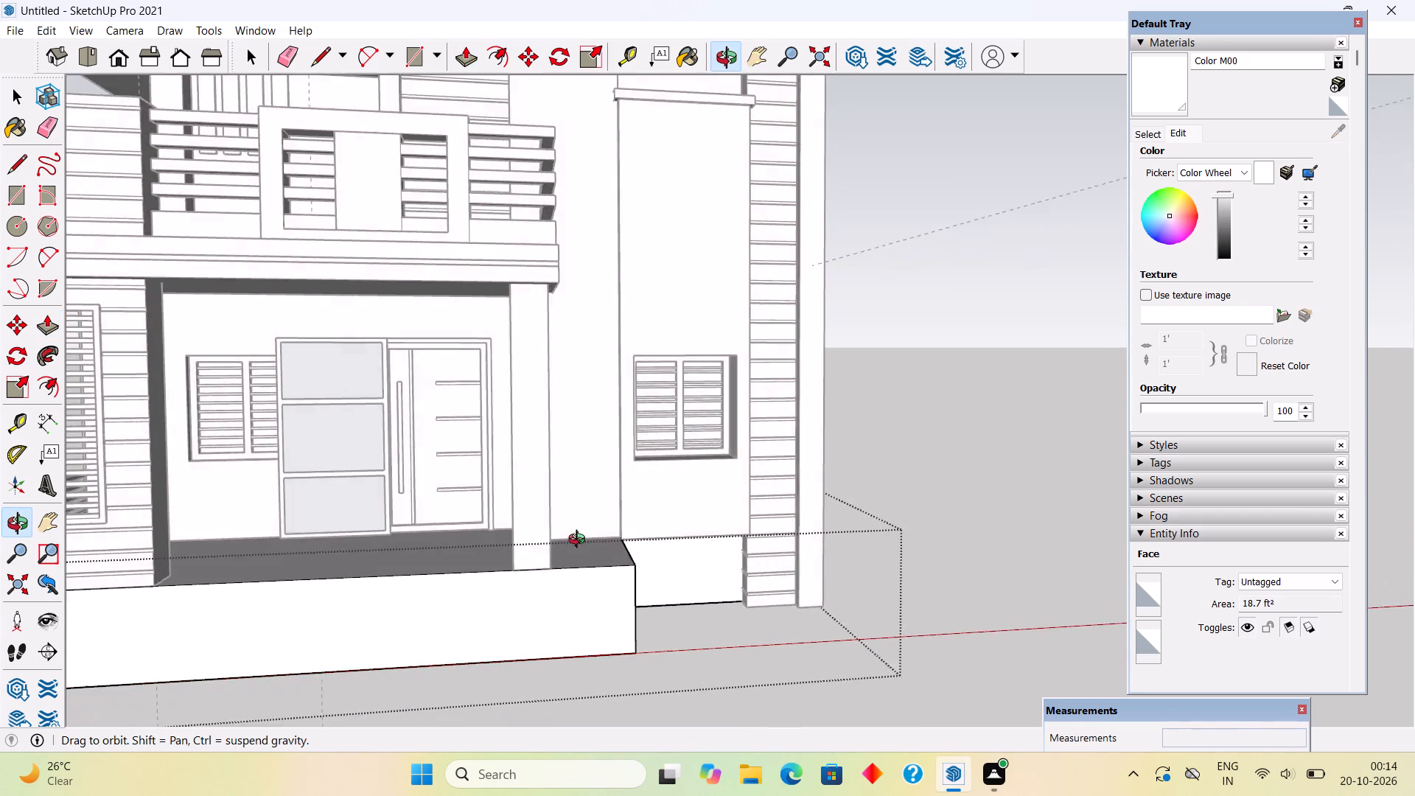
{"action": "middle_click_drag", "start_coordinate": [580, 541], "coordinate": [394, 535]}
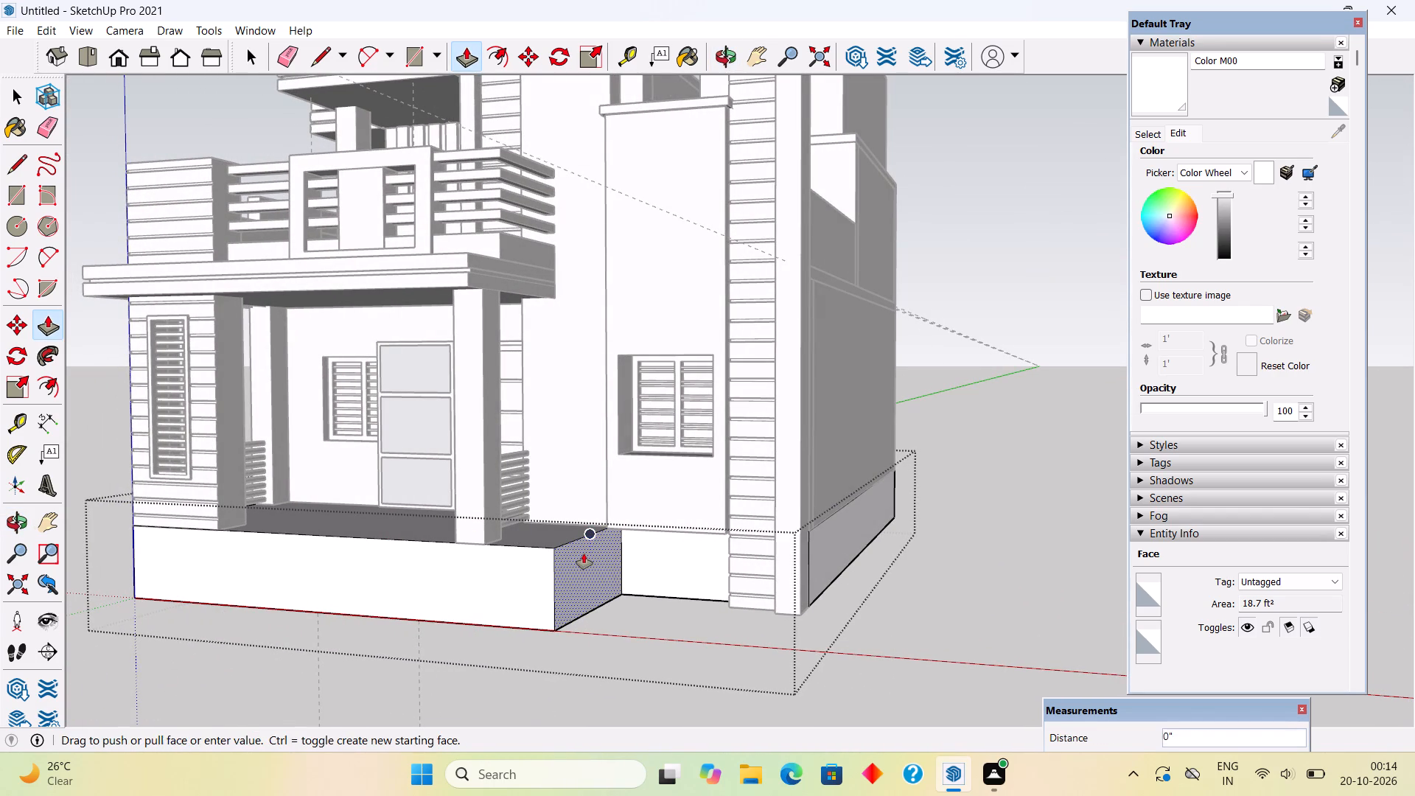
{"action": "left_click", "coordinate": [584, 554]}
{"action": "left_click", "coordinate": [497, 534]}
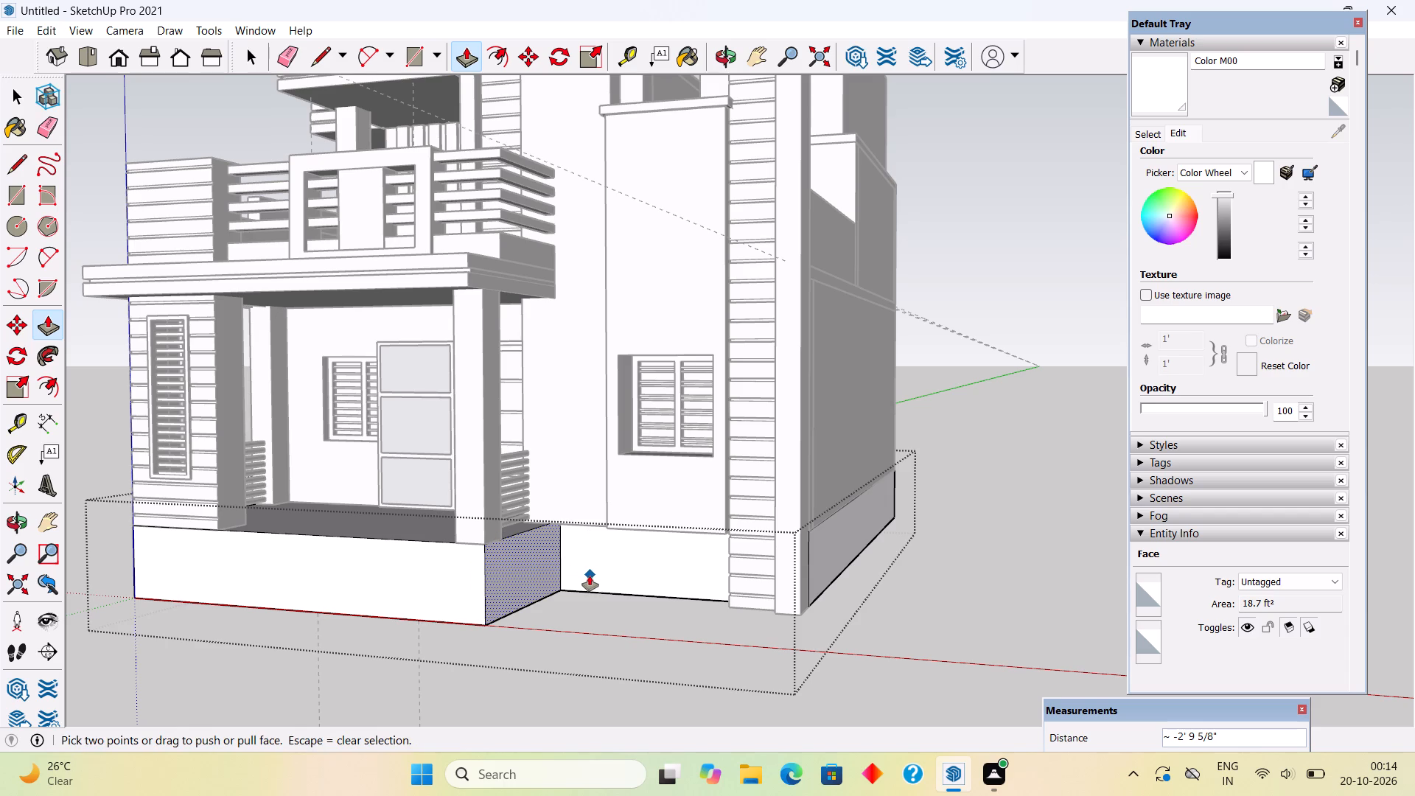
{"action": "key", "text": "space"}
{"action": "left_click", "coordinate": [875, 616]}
Extend the underside of the wall section between the porch column and the projecting windowed wall downward 2' 8 7/8".
{"action": "middle_click_drag", "start_coordinate": [415, 583], "coordinate": [811, 578]}
{"action": "scroll", "coordinate": [811, 578], "scroll_direction": "up", "scroll_amount": 6}
{"action": "middle_click_drag", "start_coordinate": [813, 578], "coordinate": [822, 526]}
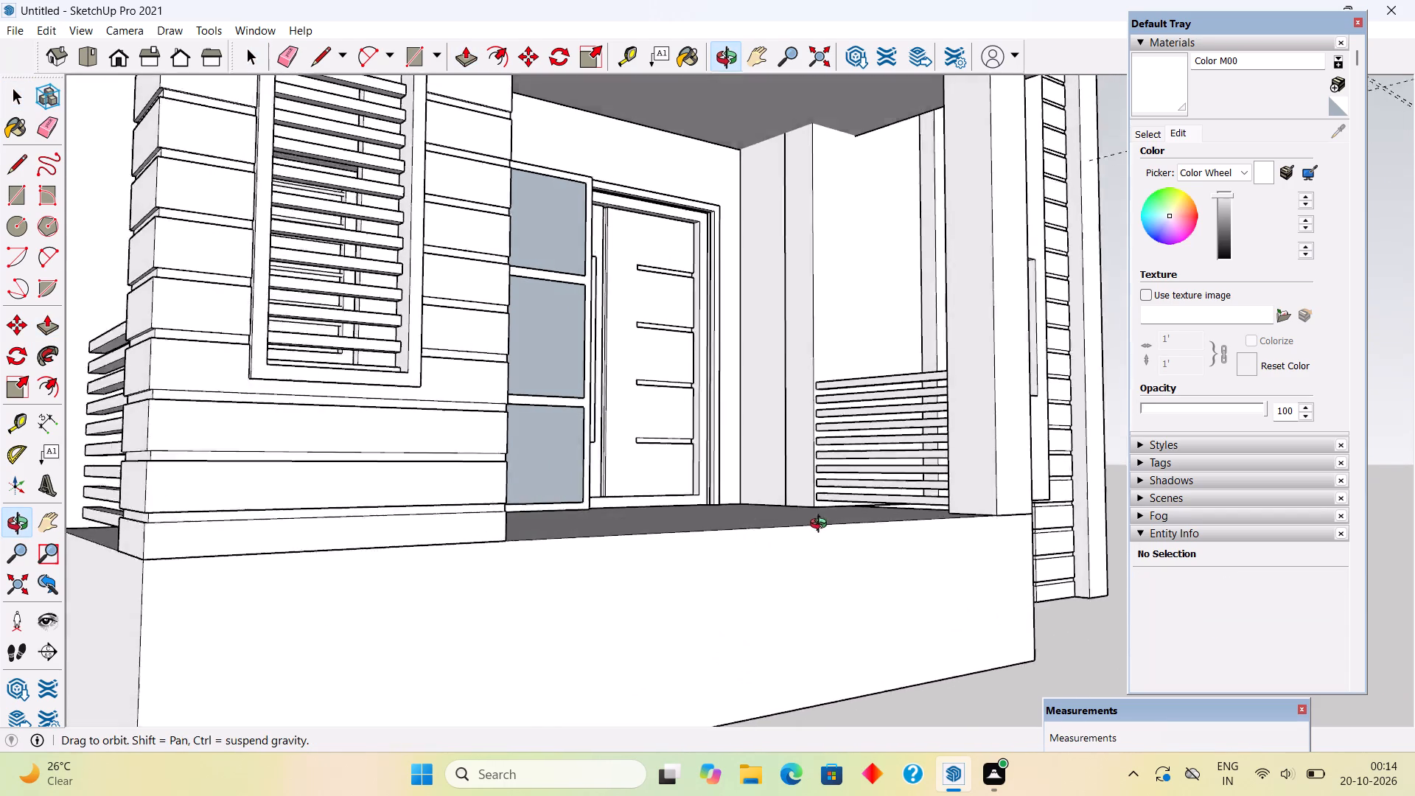
{"action": "middle_click_drag", "start_coordinate": [822, 526], "coordinate": [404, 444]}
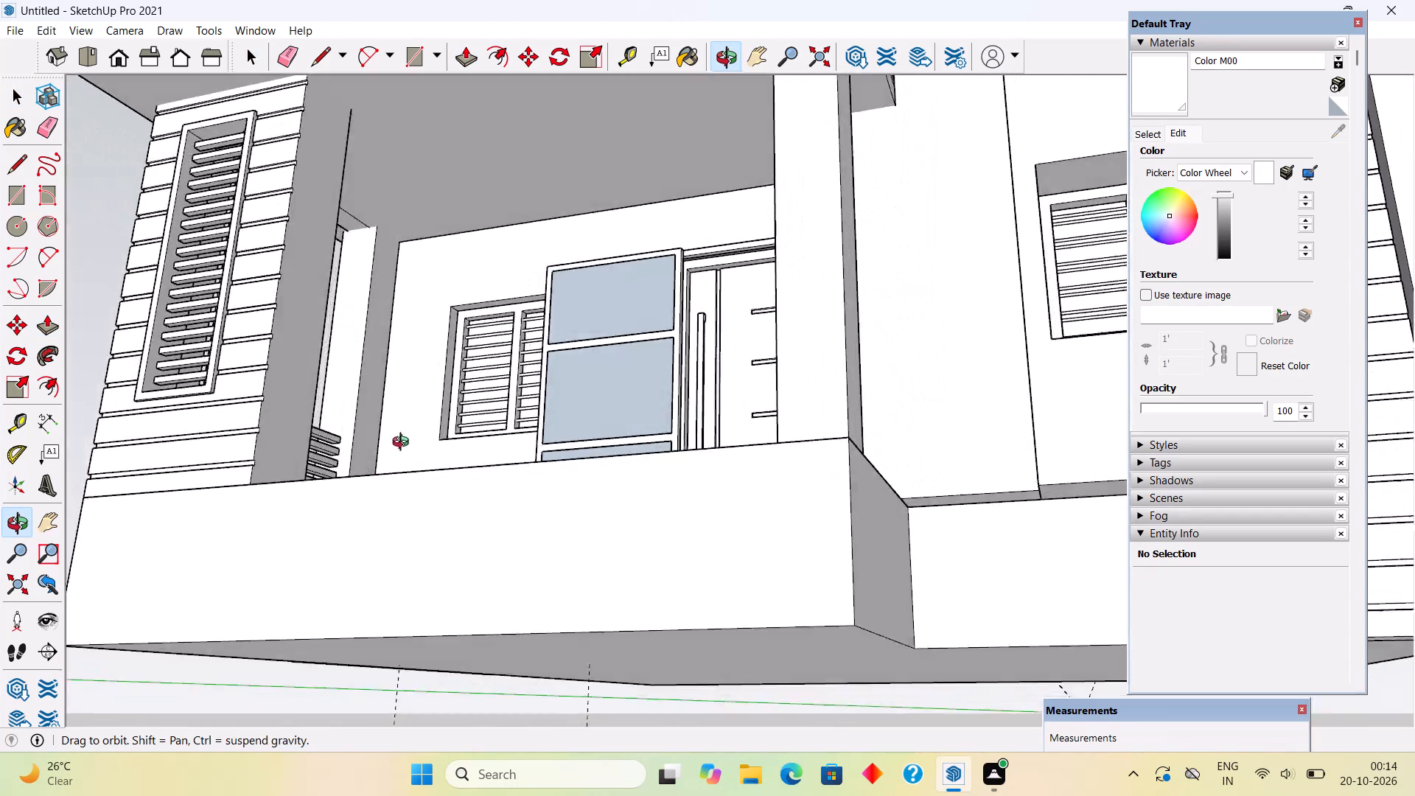
{"action": "middle_click_drag", "start_coordinate": [404, 444], "coordinate": [399, 388]}
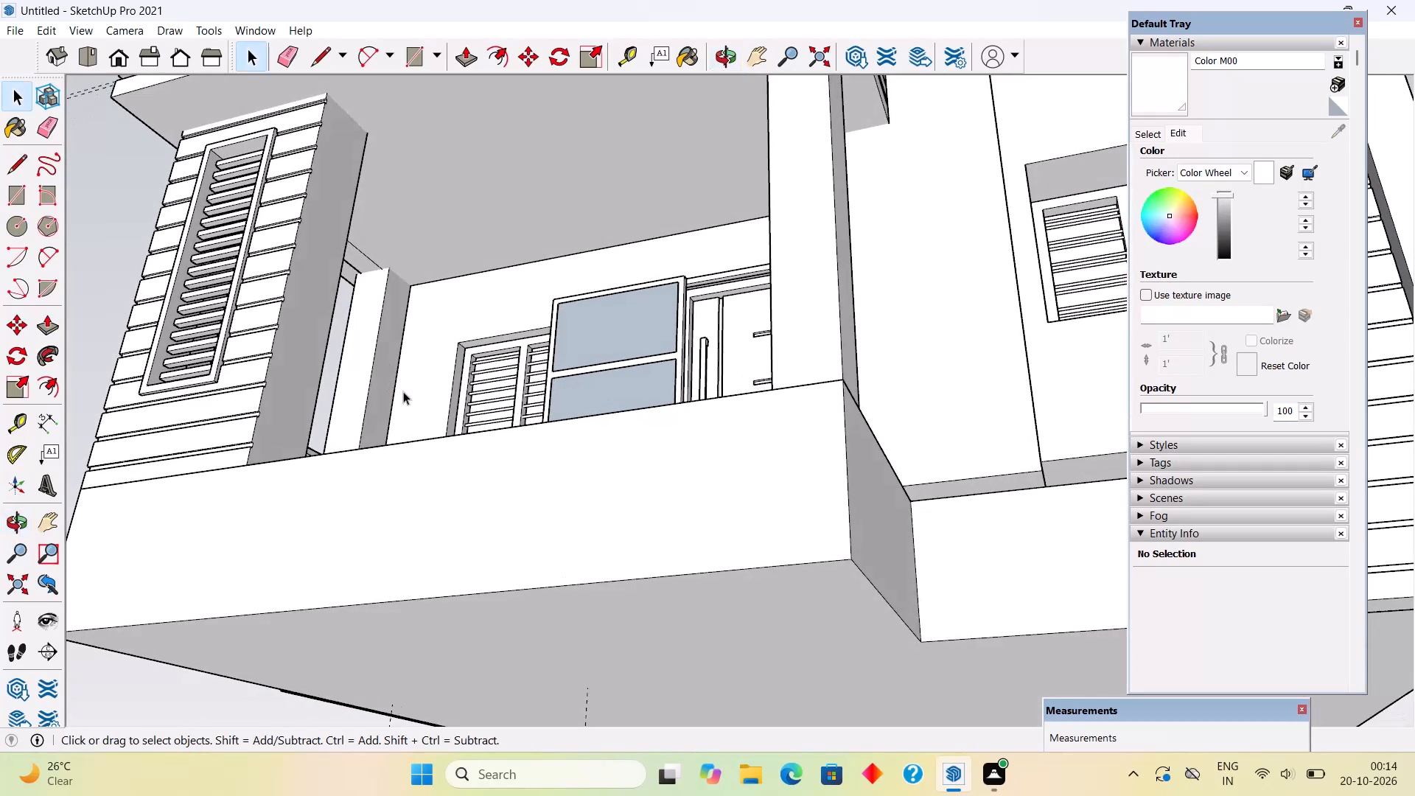
{"action": "middle_click_drag", "start_coordinate": [632, 432], "coordinate": [622, 399]}
{"action": "triple_click", "coordinate": [949, 469]}
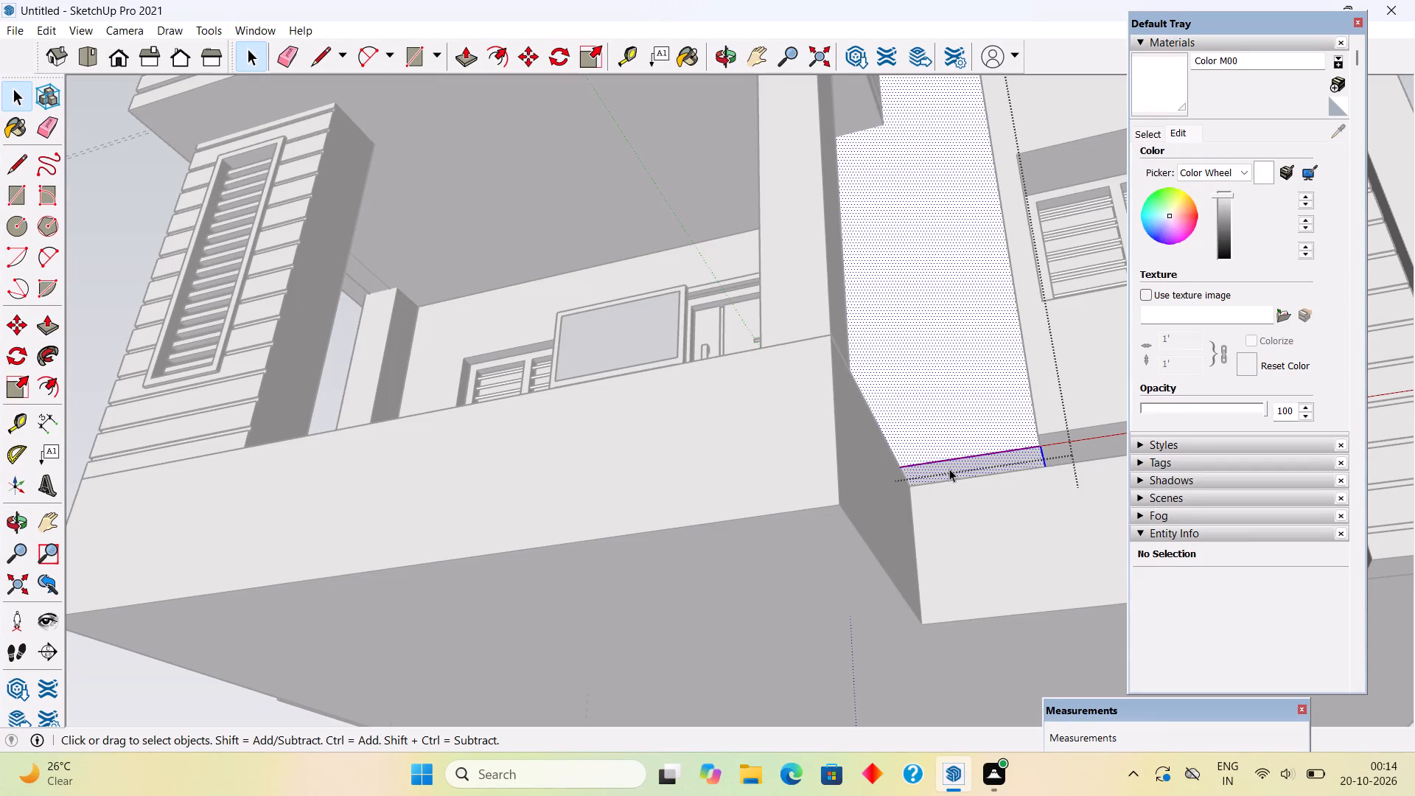
{"action": "key", "text": "p"}
{"action": "left_click", "coordinate": [952, 476]}
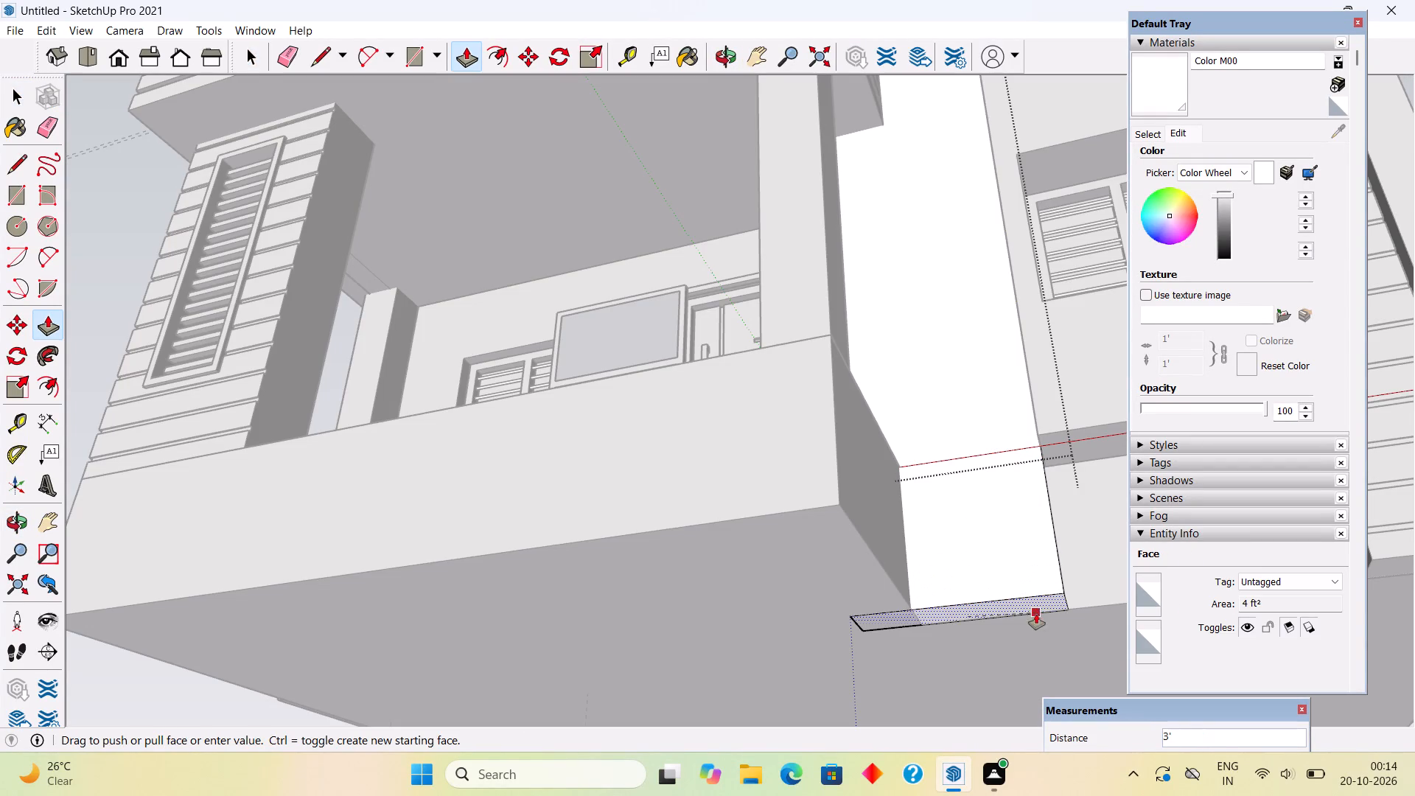
{"action": "left_click", "coordinate": [1053, 596]}
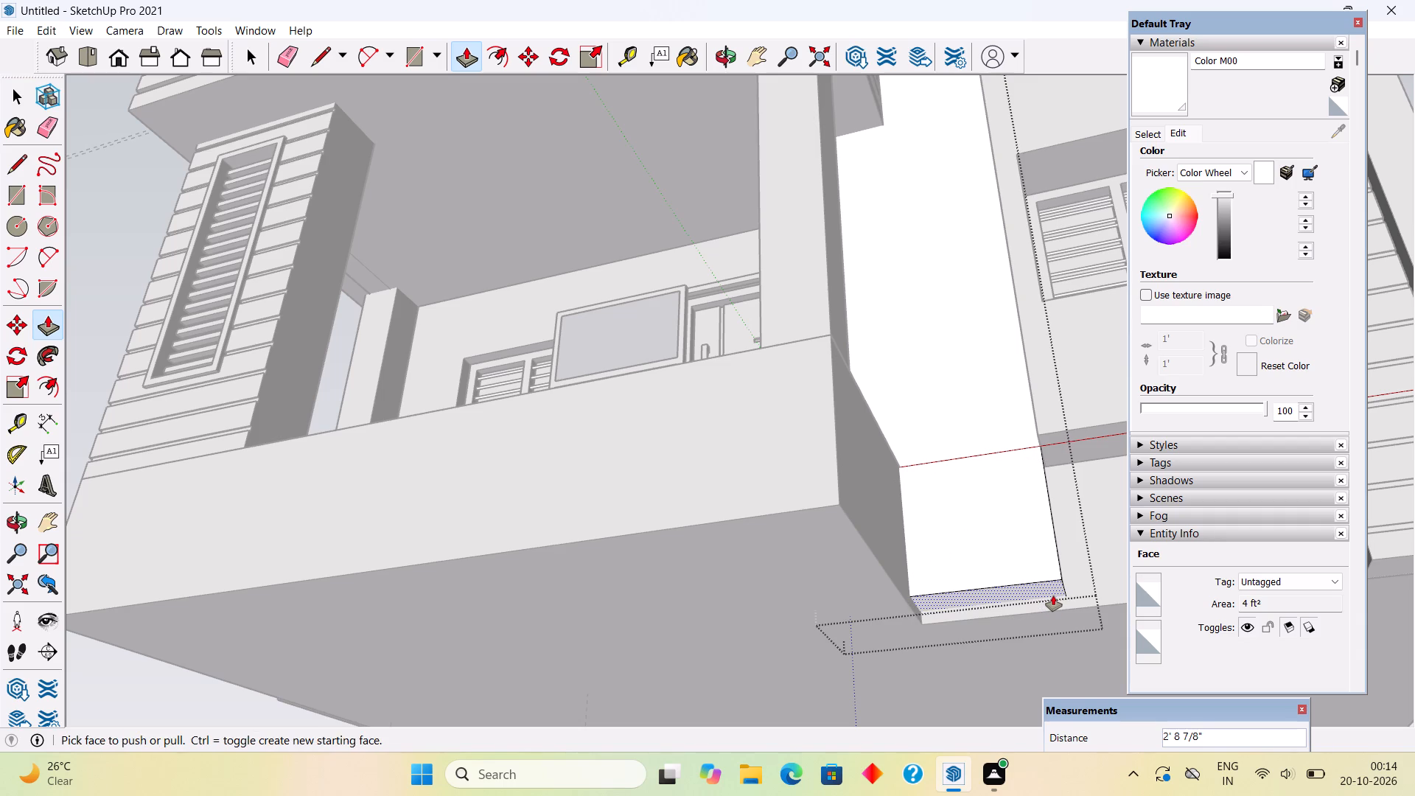
Leave the extended wall section and examine the house's side, porch and front elevation from several angles.
{"action": "key", "text": "space"}
{"action": "scroll", "coordinate": [1047, 598], "scroll_direction": "down", "scroll_amount": 11}
{"action": "left_click", "coordinate": [310, 332]}
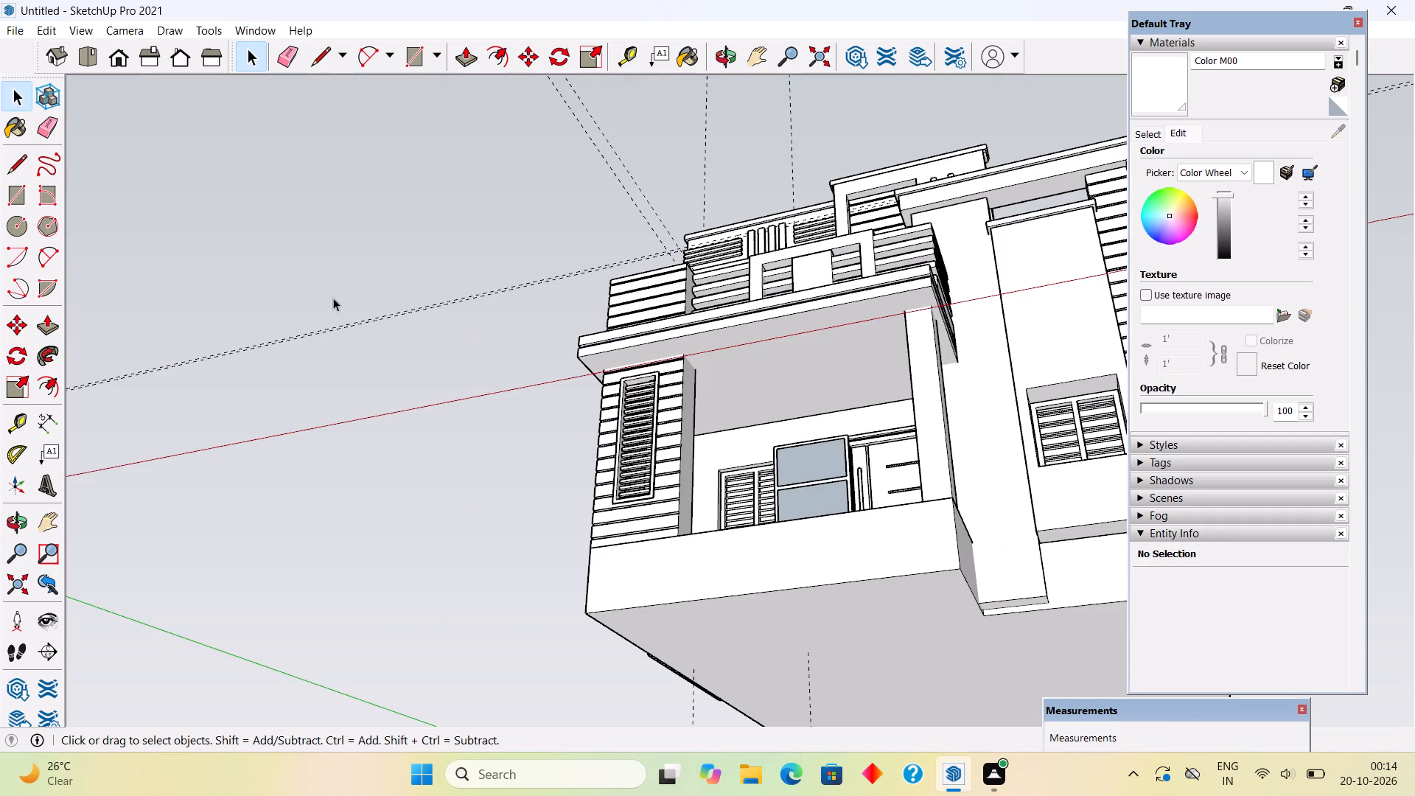
{"action": "middle_click_drag", "start_coordinate": [333, 298], "coordinate": [727, 478]}
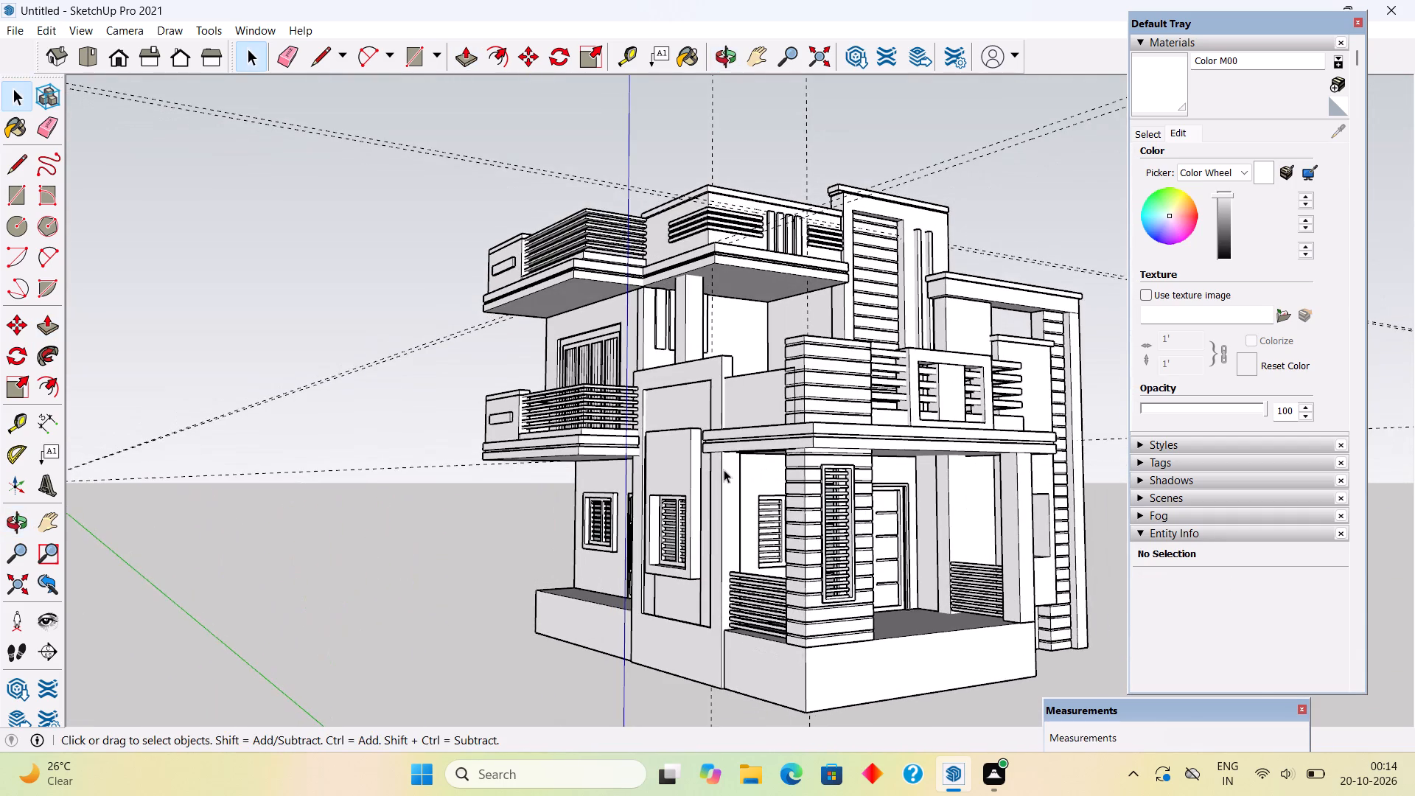
{"action": "scroll", "coordinate": [724, 469], "scroll_direction": "up", "scroll_amount": 5}
{"action": "middle_click_drag", "start_coordinate": [698, 451], "coordinate": [604, 420]}
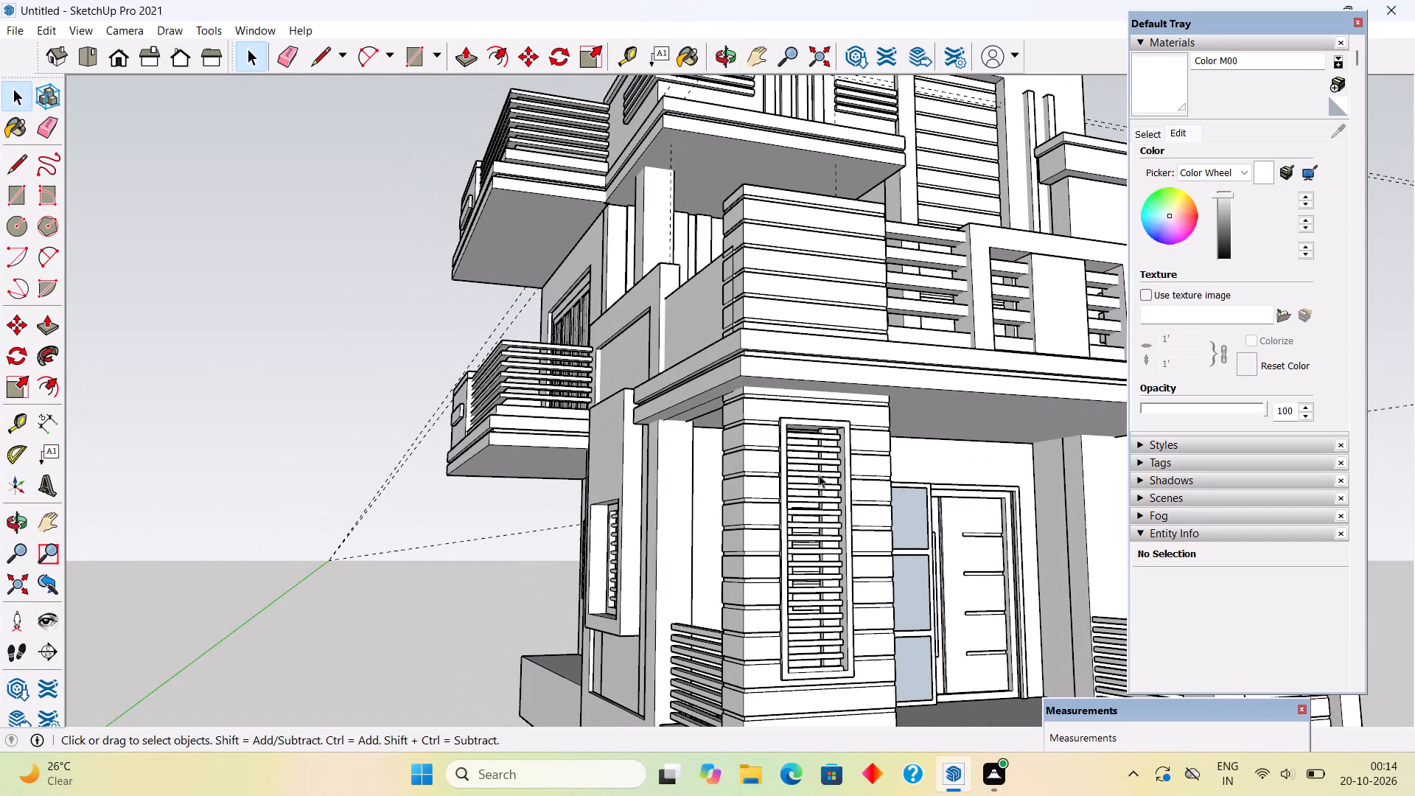
{"action": "scroll", "coordinate": [834, 537], "scroll_direction": "down", "scroll_amount": 4}
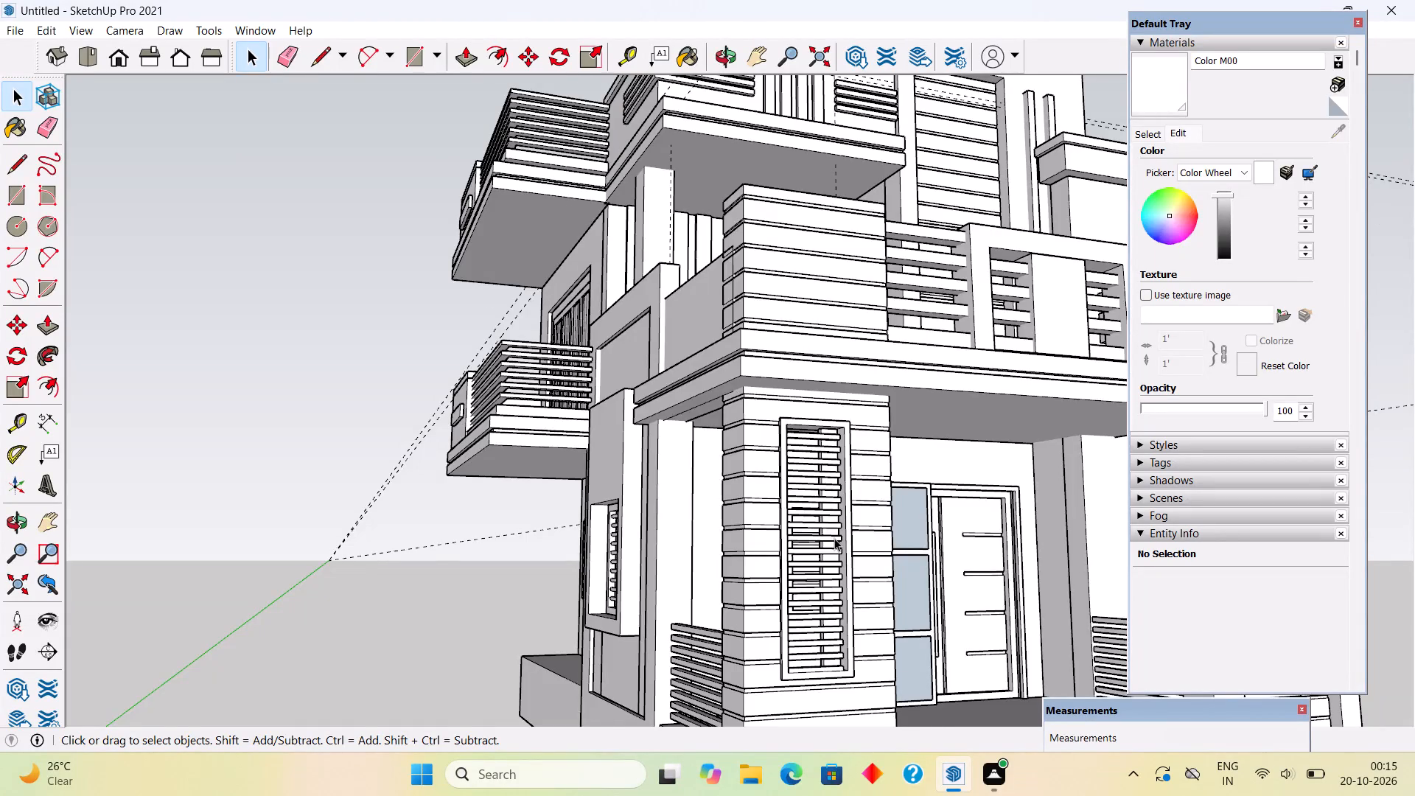
{"action": "scroll", "coordinate": [796, 489], "scroll_direction": "down", "scroll_amount": 5}
{"action": "middle_click_drag", "start_coordinate": [786, 489], "coordinate": [741, 486]}
{"action": "scroll", "coordinate": [744, 486], "scroll_direction": "down", "scroll_amount": 4}
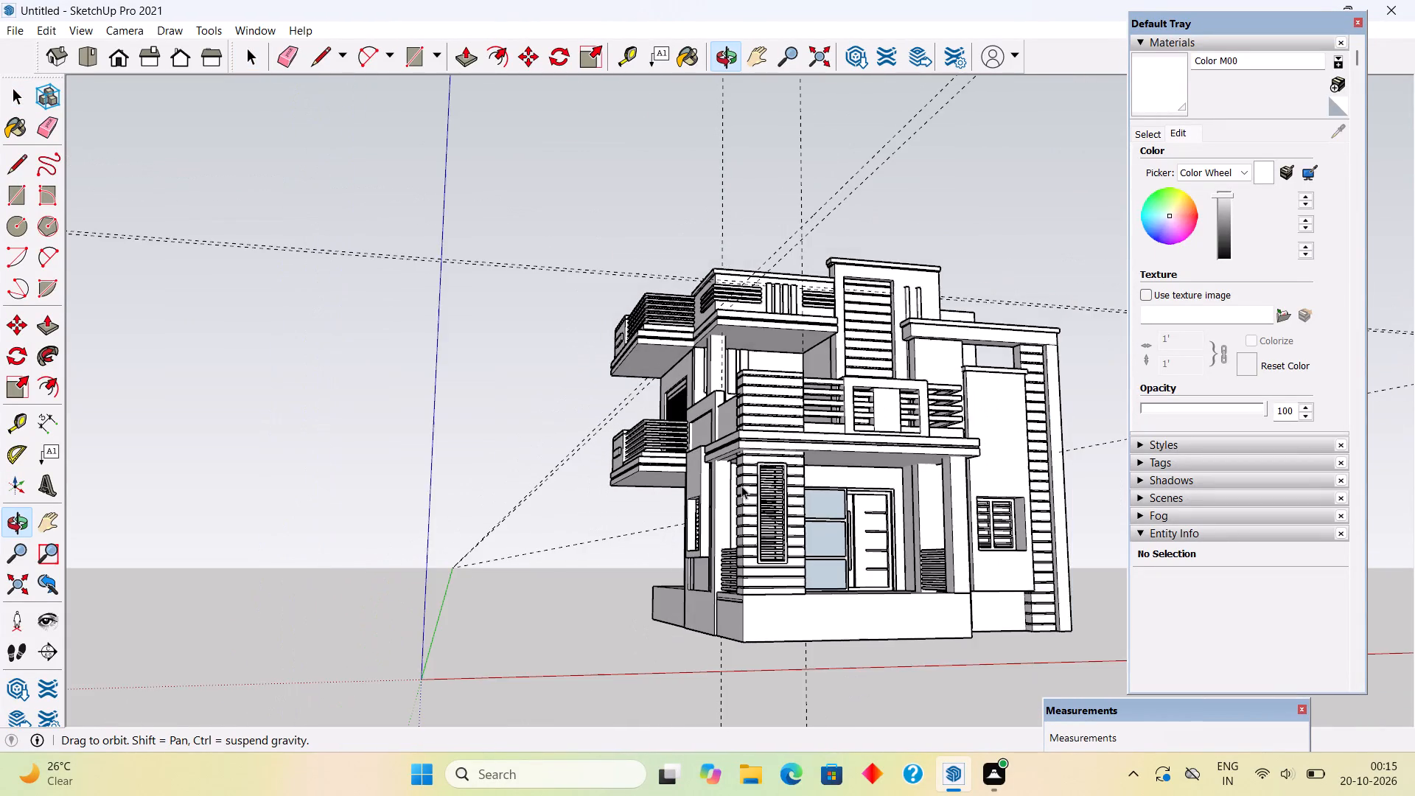
{"action": "middle_click_drag", "start_coordinate": [916, 548], "coordinate": [929, 554]}
{"action": "scroll", "coordinate": [928, 554], "scroll_direction": "up", "scroll_amount": 3}
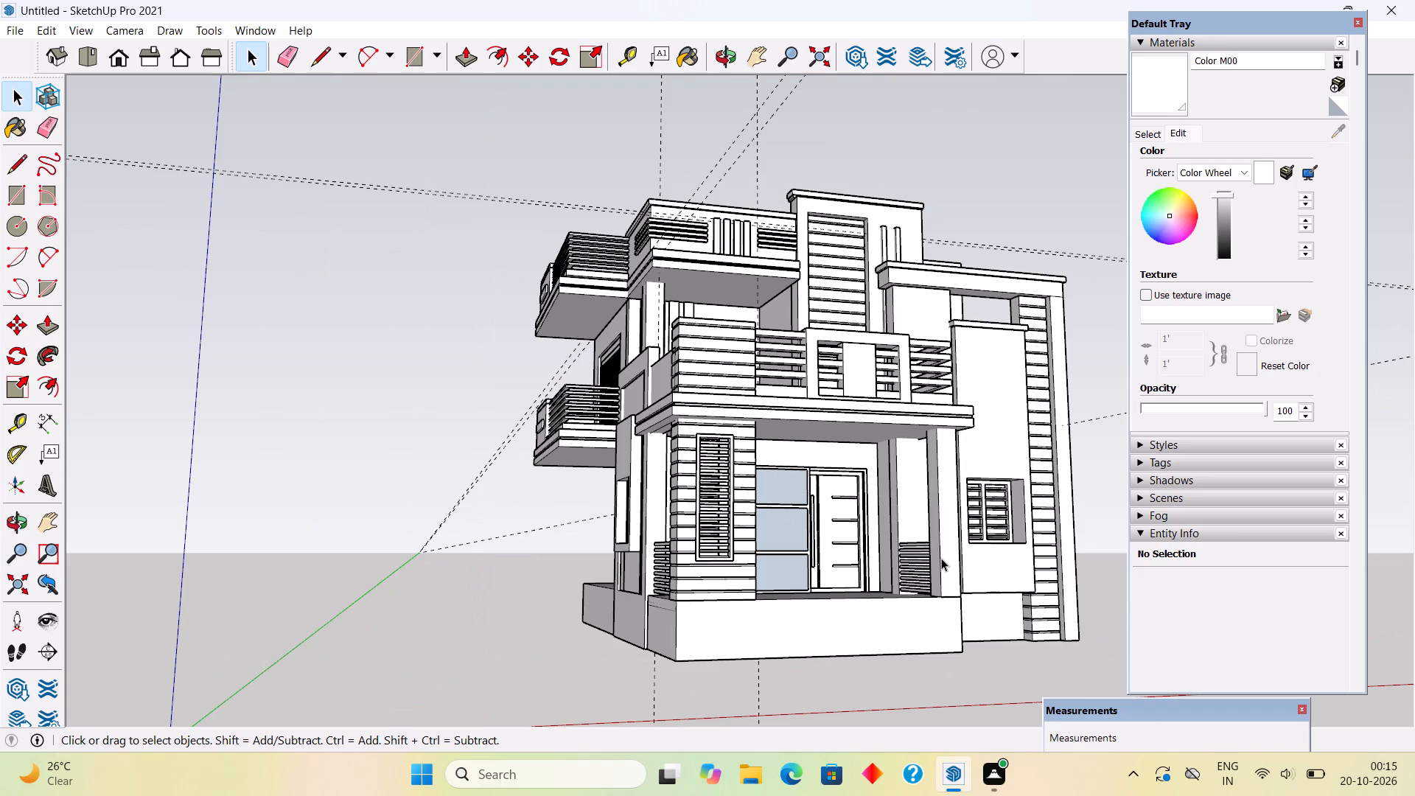
{"action": "scroll", "coordinate": [1041, 583], "scroll_direction": "up", "scroll_amount": 5}
{"action": "middle_click_drag", "start_coordinate": [942, 480], "coordinate": [710, 447]}
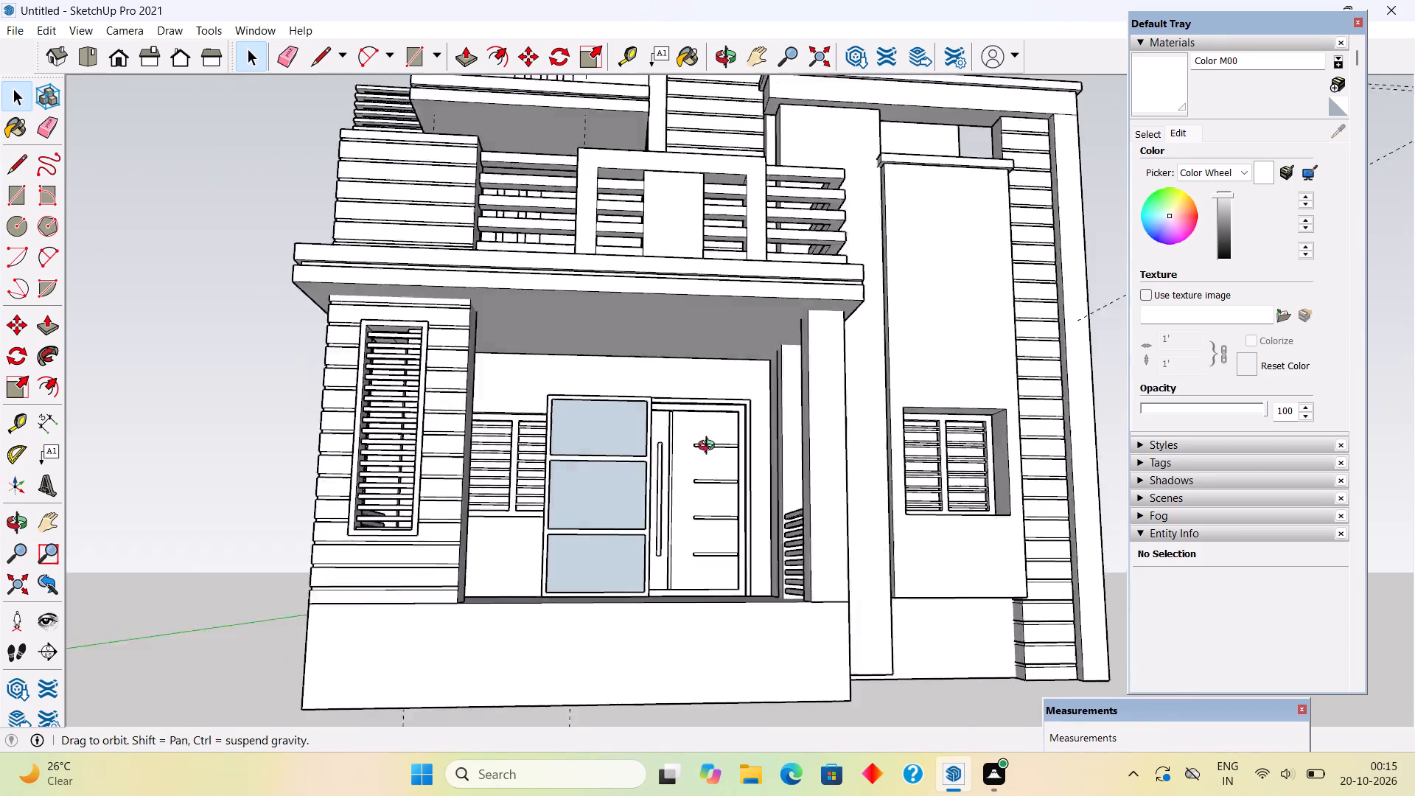
{"action": "middle_click_drag", "start_coordinate": [710, 447], "coordinate": [955, 700]}
Open the grooved column group beside the upper wall opening and draw two 11 1/2" by about 1 1/2" groove rectangles across its inner side face.
{"action": "scroll", "coordinate": [954, 704], "scroll_direction": "up", "scroll_amount": 1}
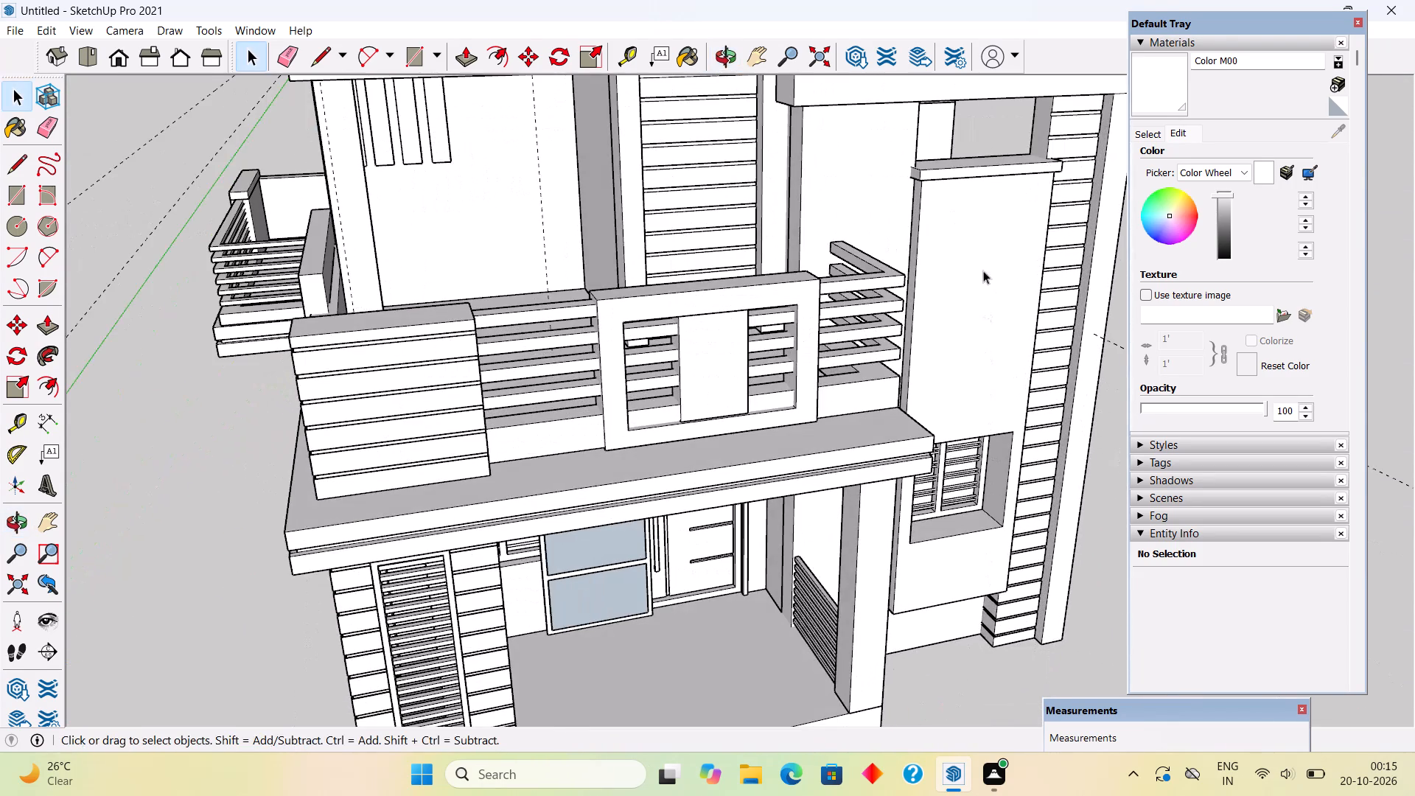
{"action": "scroll", "coordinate": [980, 253], "scroll_direction": "down", "scroll_amount": 6}
{"action": "scroll", "coordinate": [1032, 175], "scroll_direction": "up", "scroll_amount": 7}
{"action": "middle_click_drag", "start_coordinate": [1034, 151], "coordinate": [1050, 62]}
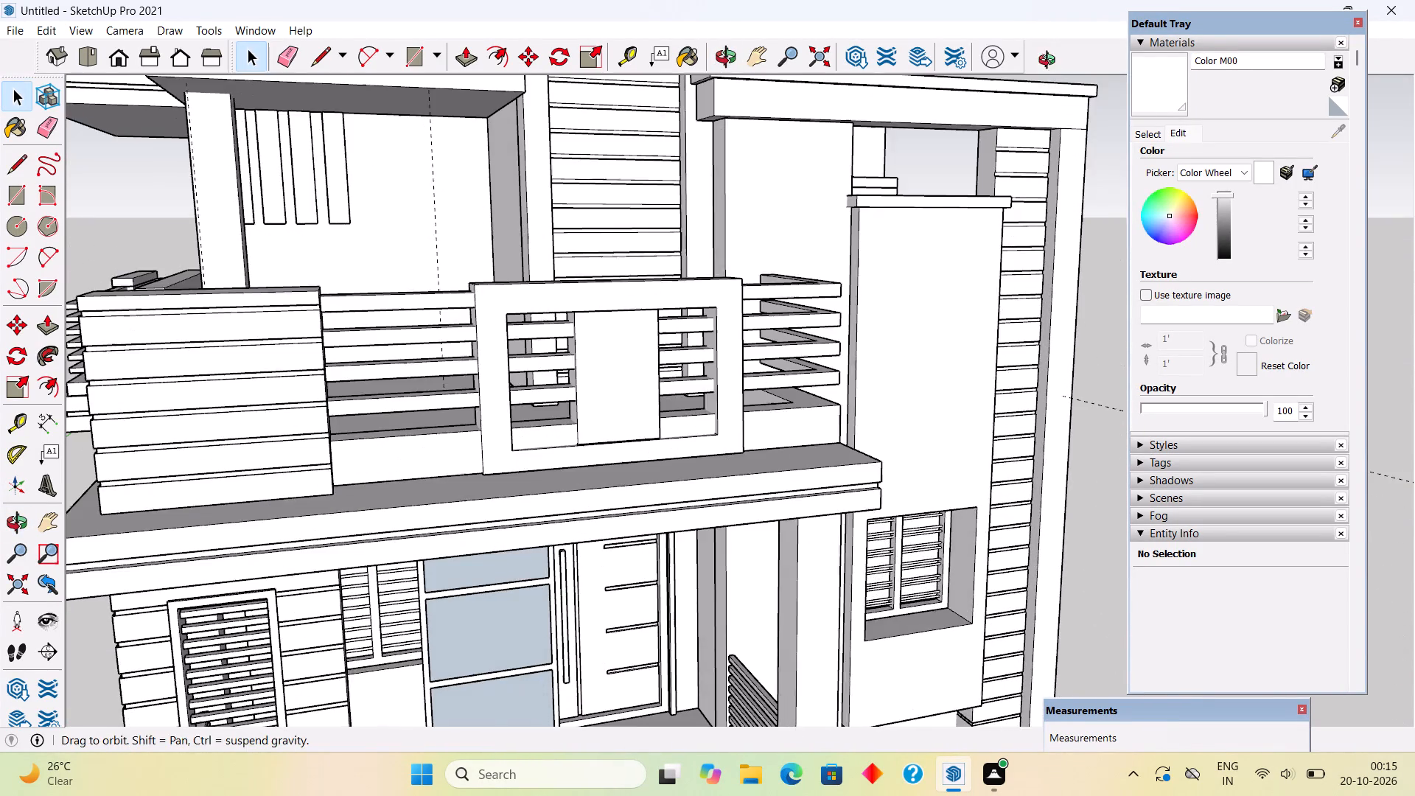
{"action": "middle_click_drag", "start_coordinate": [1050, 62], "coordinate": [1051, 61]}
{"action": "scroll", "coordinate": [1051, 61], "scroll_direction": "up", "scroll_amount": 1}
{"action": "scroll", "coordinate": [999, 126], "scroll_direction": "up", "scroll_amount": 8}
{"action": "middle_click_drag", "start_coordinate": [1017, 140], "coordinate": [1059, 154]}
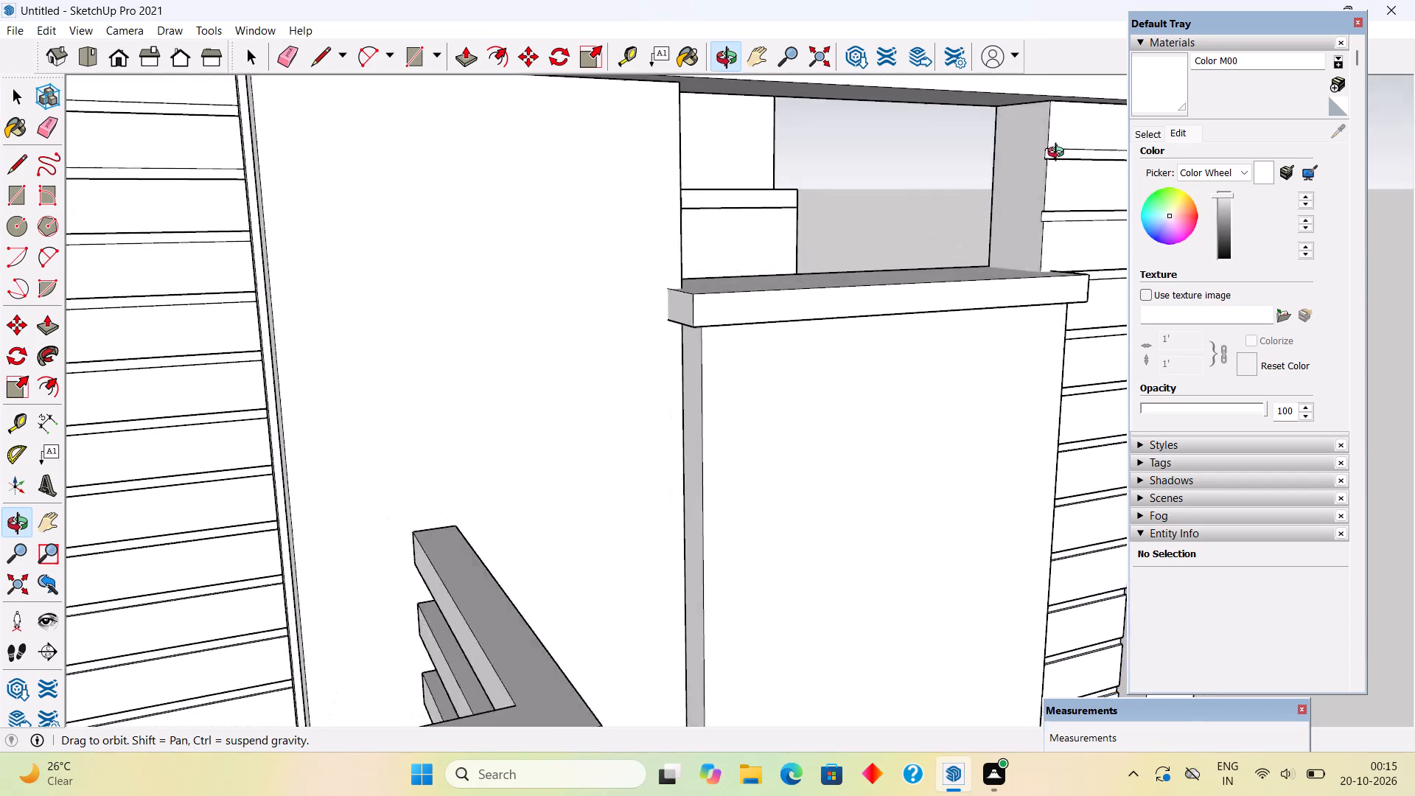
{"action": "middle_click_drag", "start_coordinate": [1059, 154], "coordinate": [1082, 161]}
{"action": "scroll", "coordinate": [1078, 170], "scroll_direction": "up", "scroll_amount": 6}
{"action": "triple_click", "coordinate": [1057, 198]}
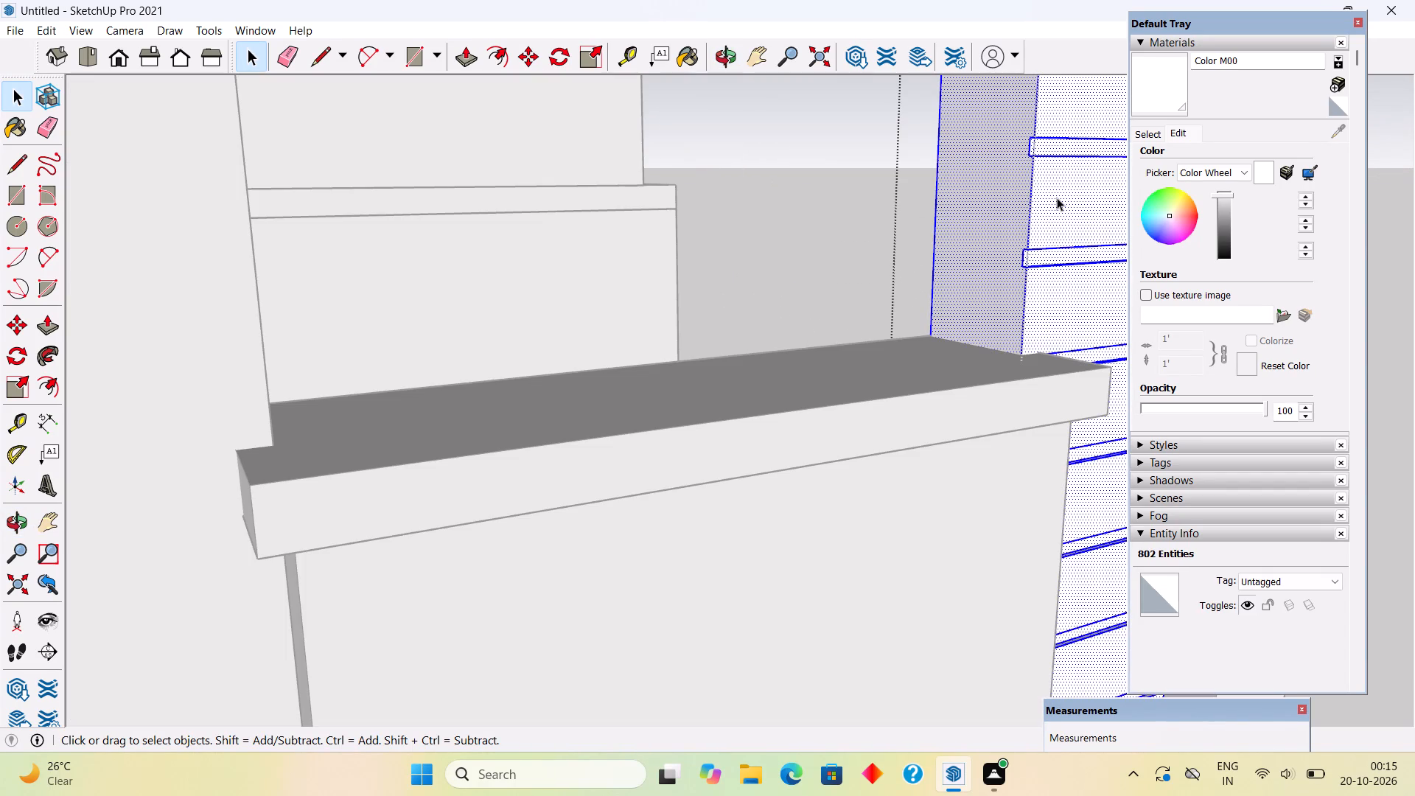
{"action": "key", "text": "r"}
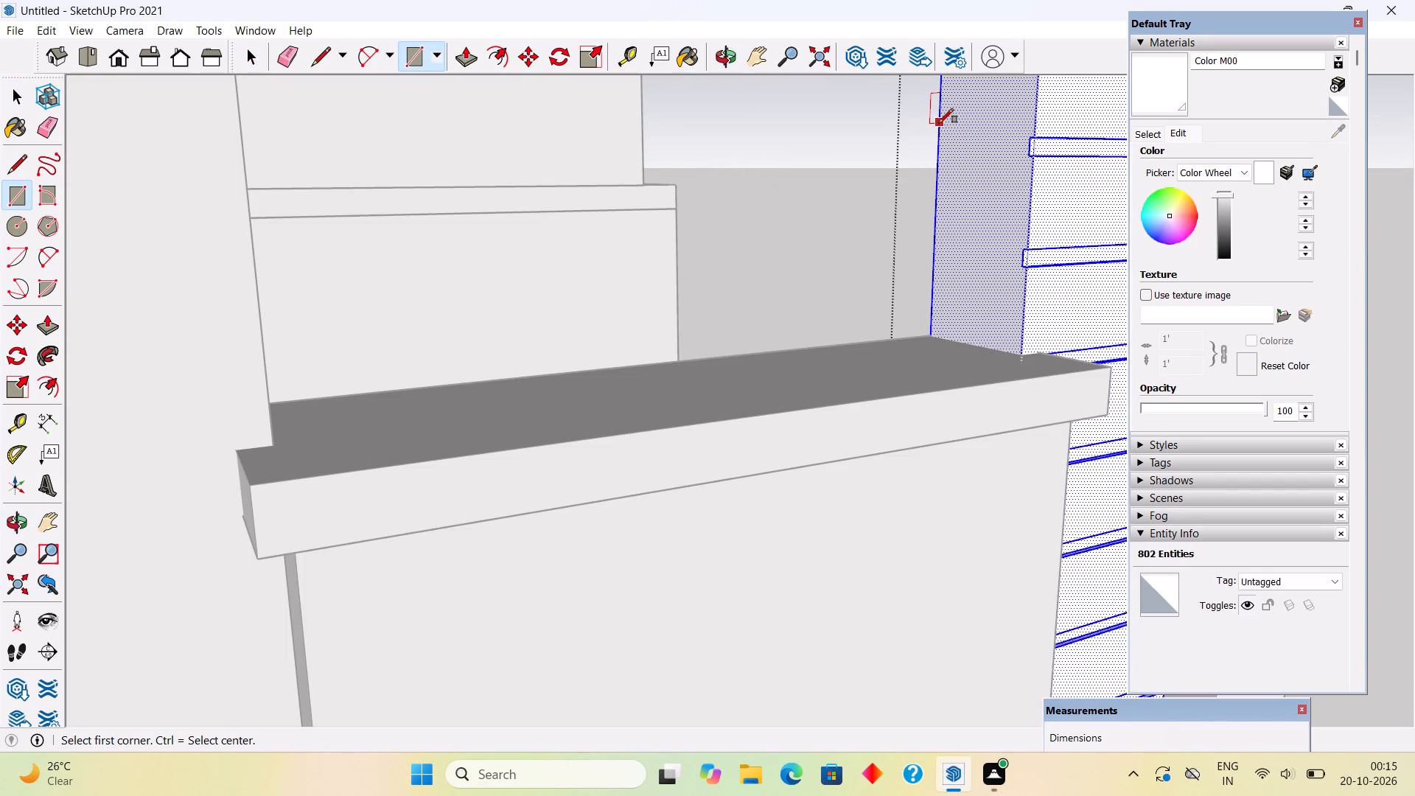
{"action": "left_click", "coordinate": [1029, 139]}
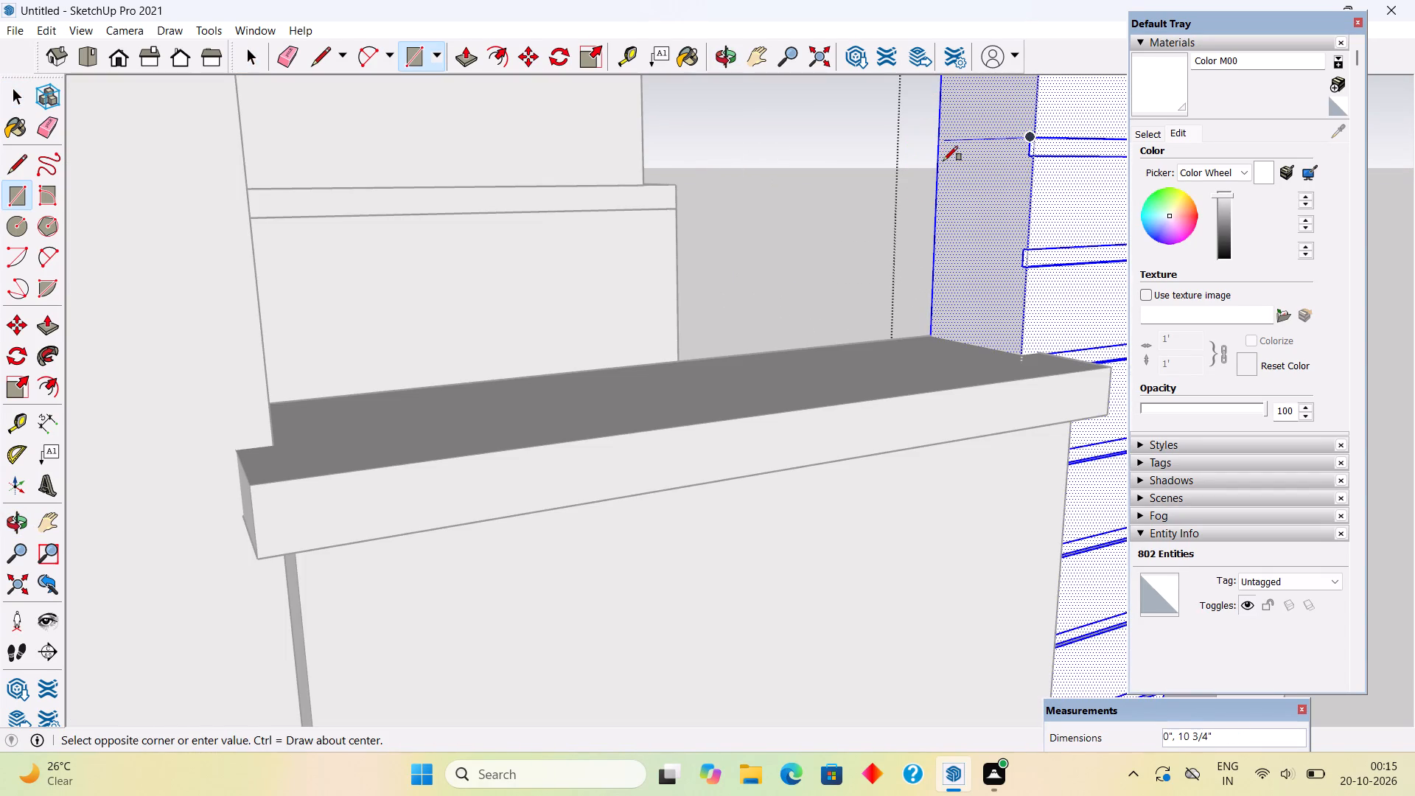
{"action": "scroll", "coordinate": [944, 163], "scroll_direction": "up", "scroll_amount": 5}
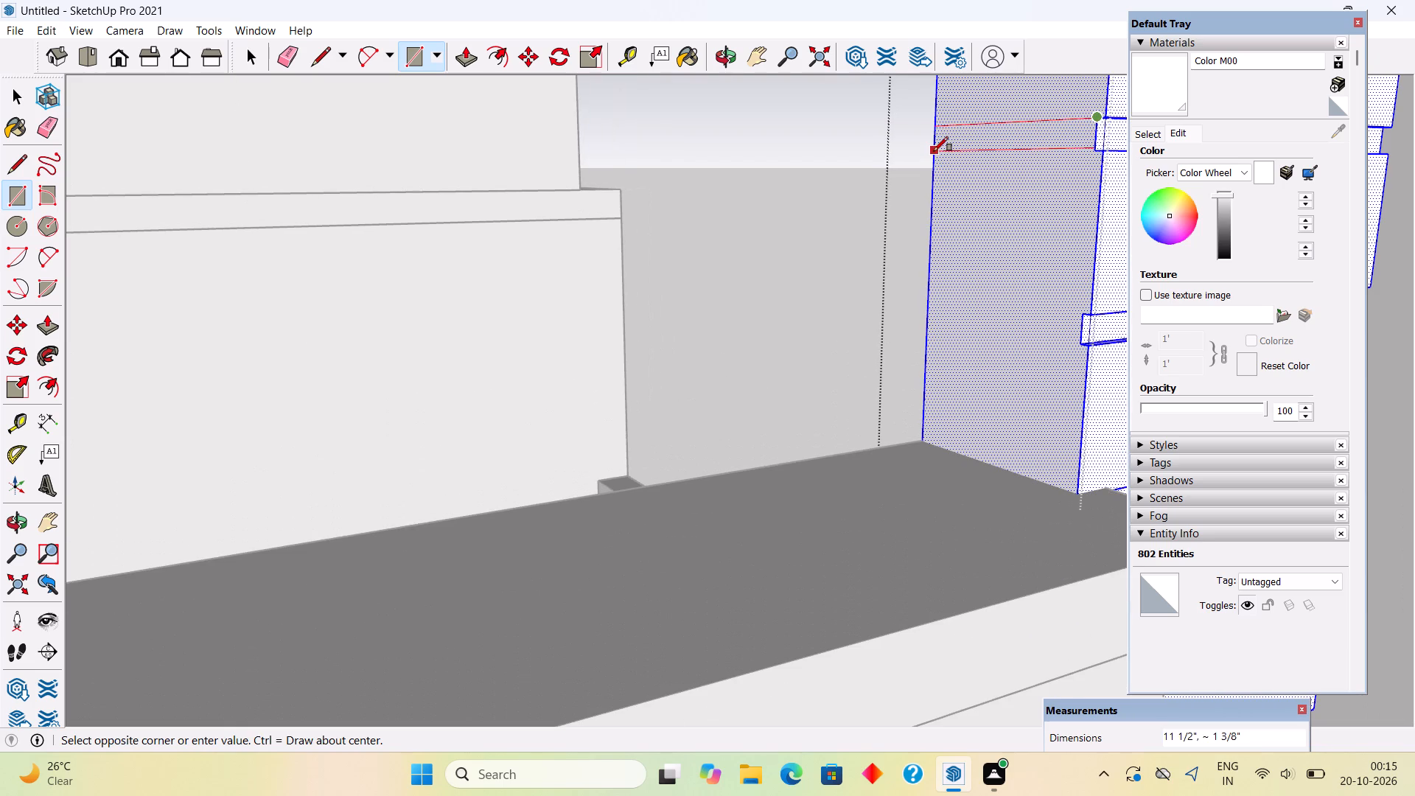
{"action": "scroll", "coordinate": [931, 155], "scroll_direction": "up", "scroll_amount": 3}
{"action": "scroll", "coordinate": [931, 155], "scroll_direction": "down", "scroll_amount": 3}
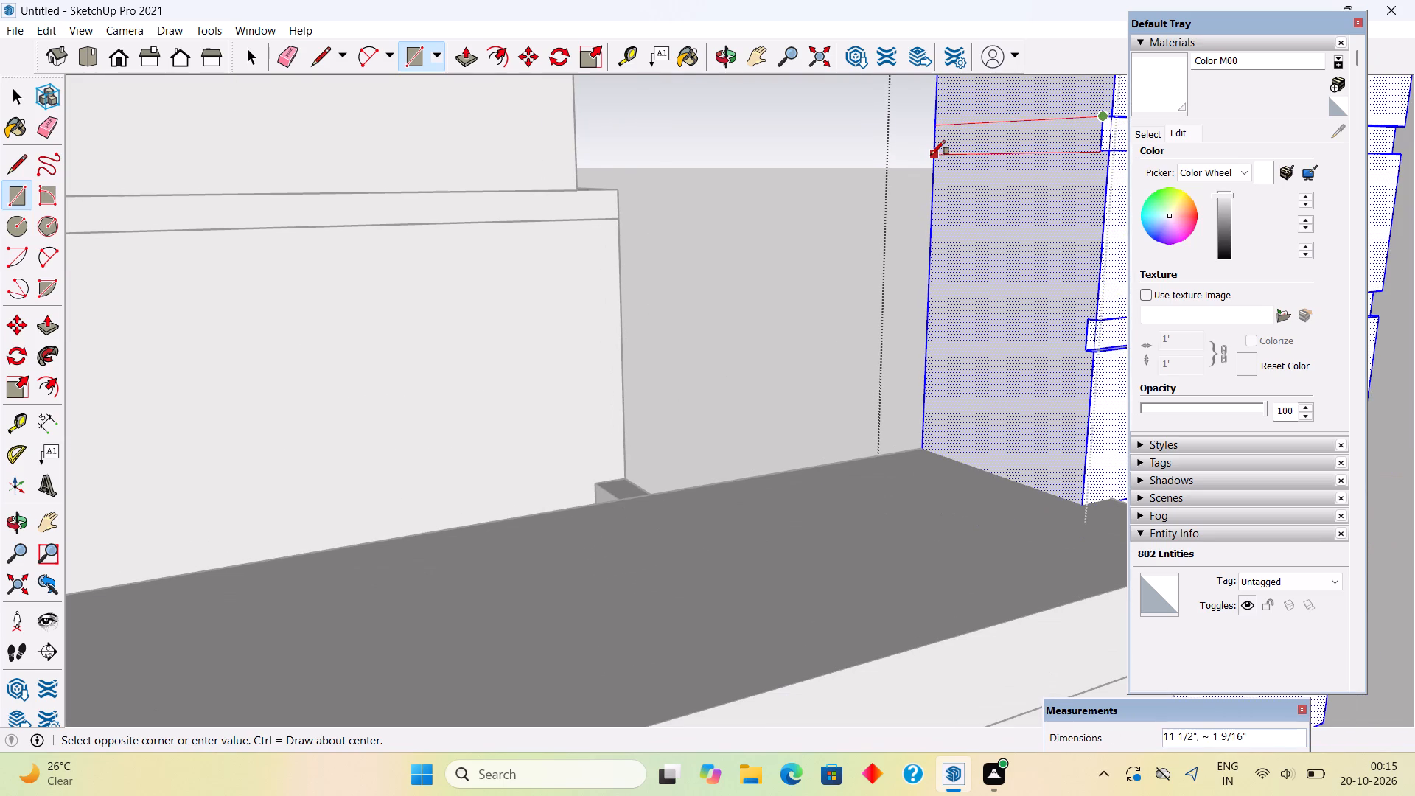
{"action": "left_click", "coordinate": [931, 153]}
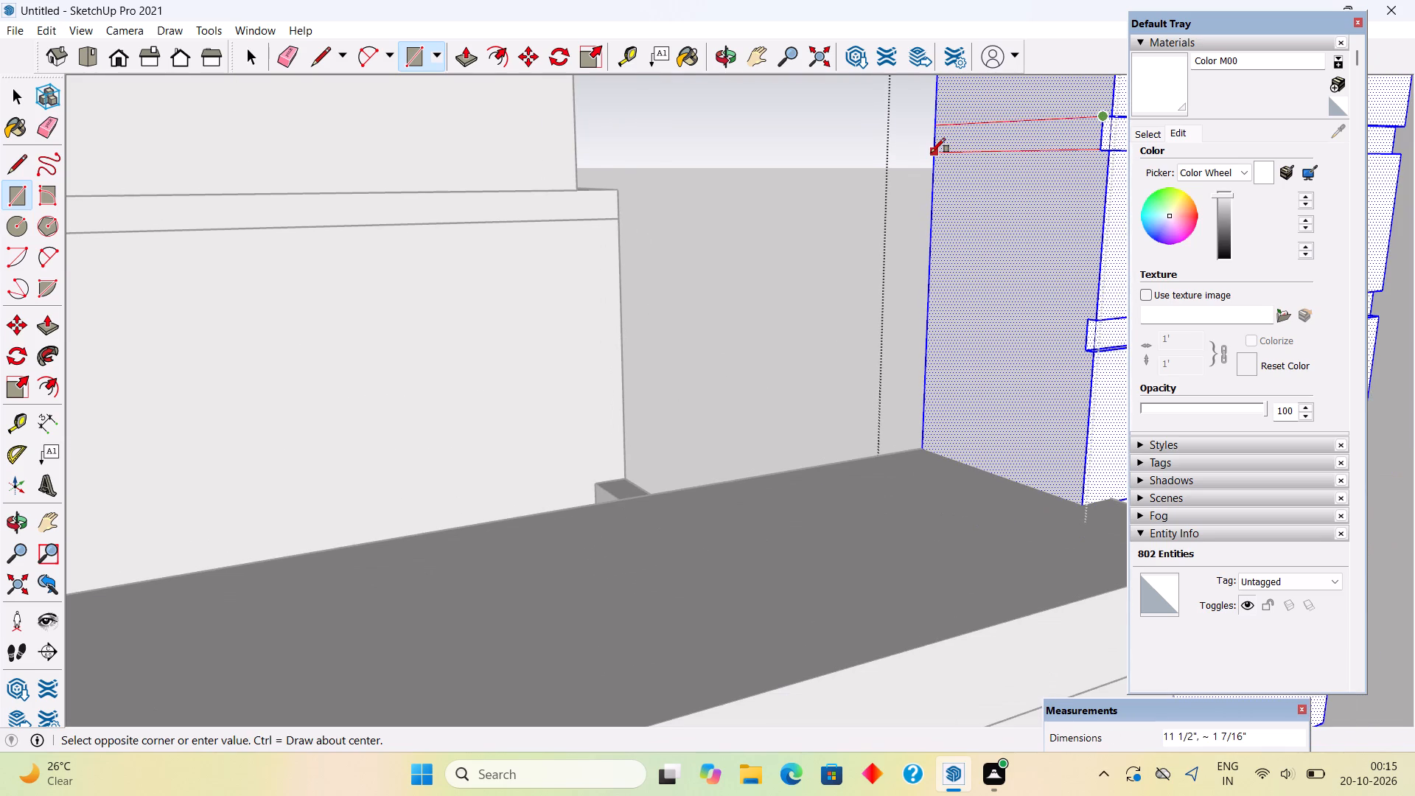
{"action": "left_click", "coordinate": [1086, 321]}
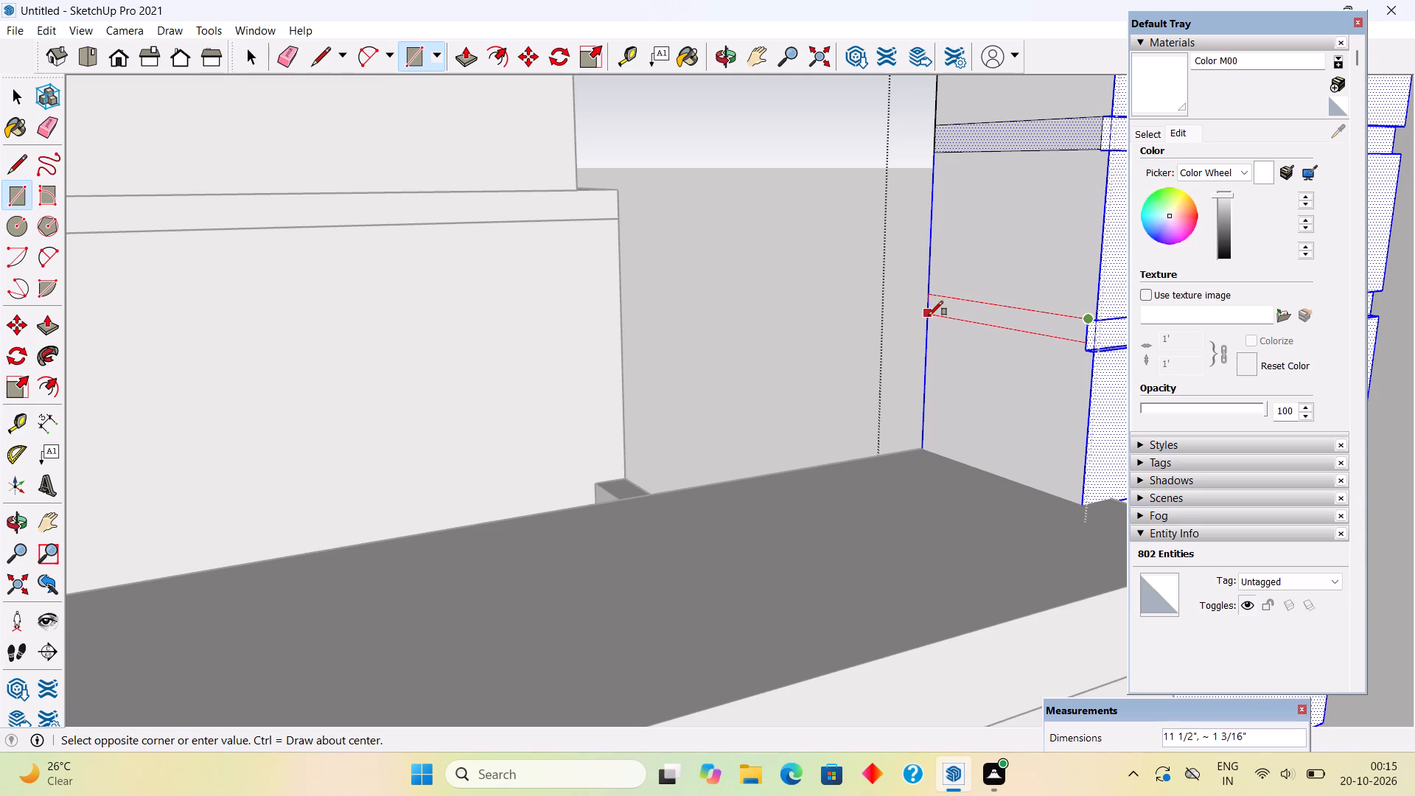
{"action": "left_click", "coordinate": [929, 321]}
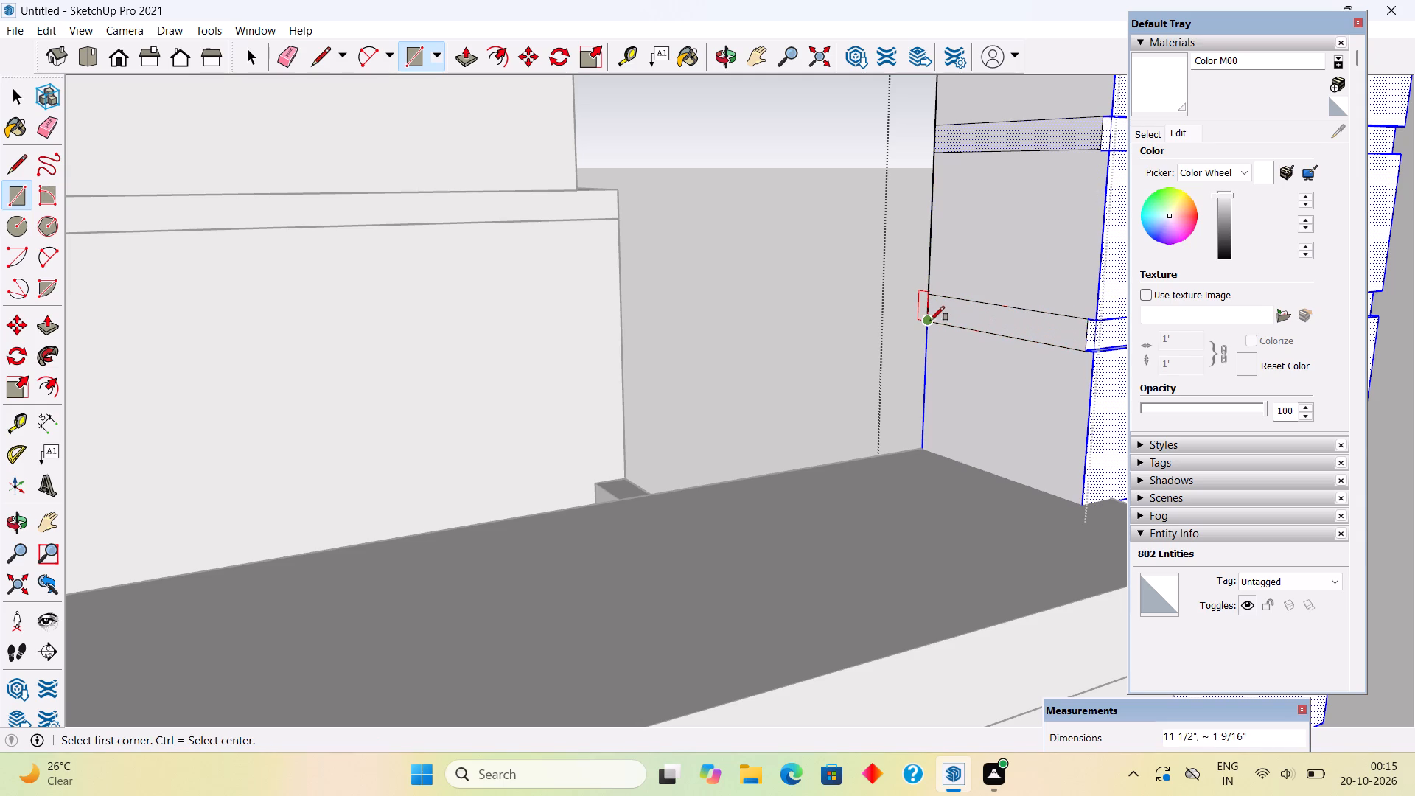
Recess both groove strips on the column's inner side face by 0.5" and leave the group.
{"action": "key", "text": "p"}
{"action": "left_click", "coordinate": [973, 318]}
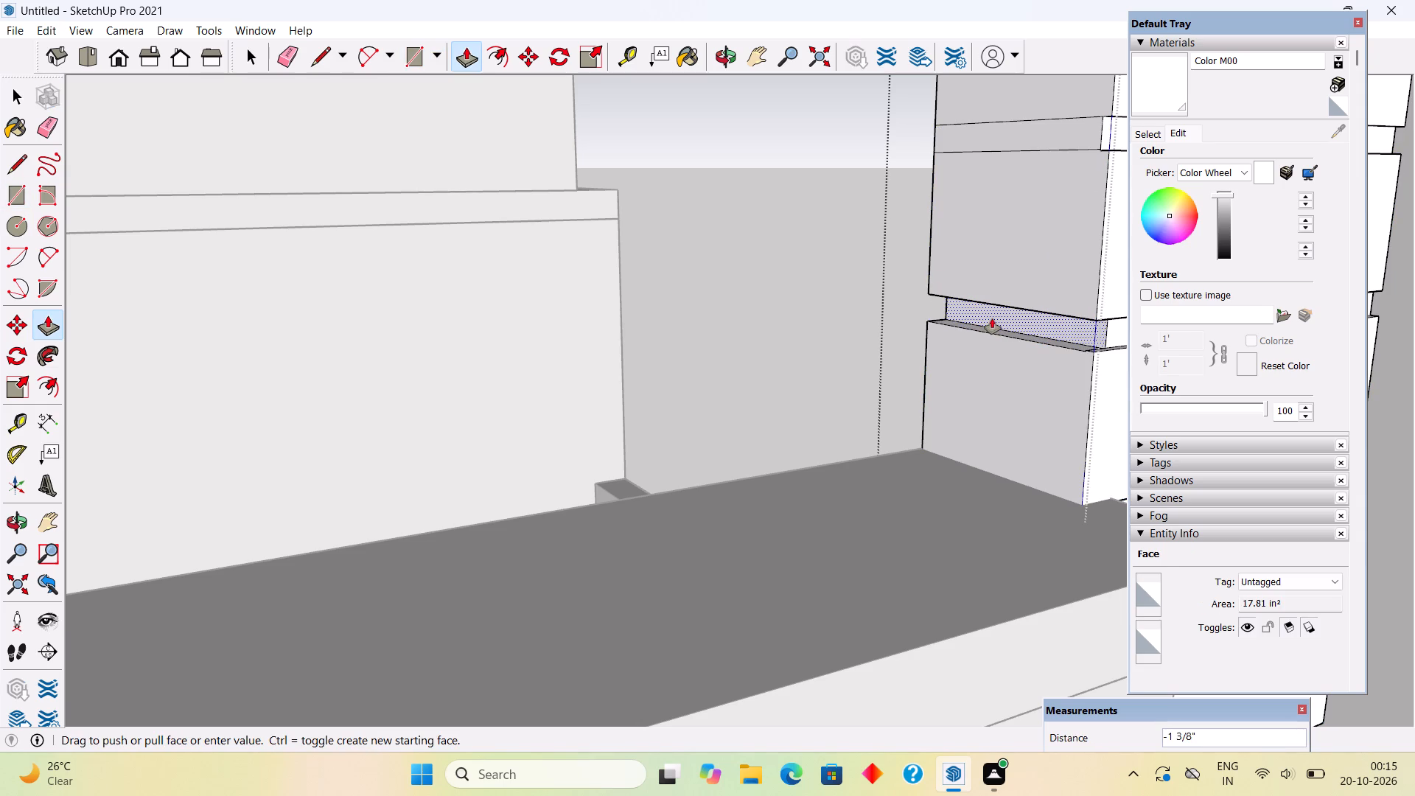
{"action": "type", "text": ".5\""}
{"action": "key", "text": "Return"}
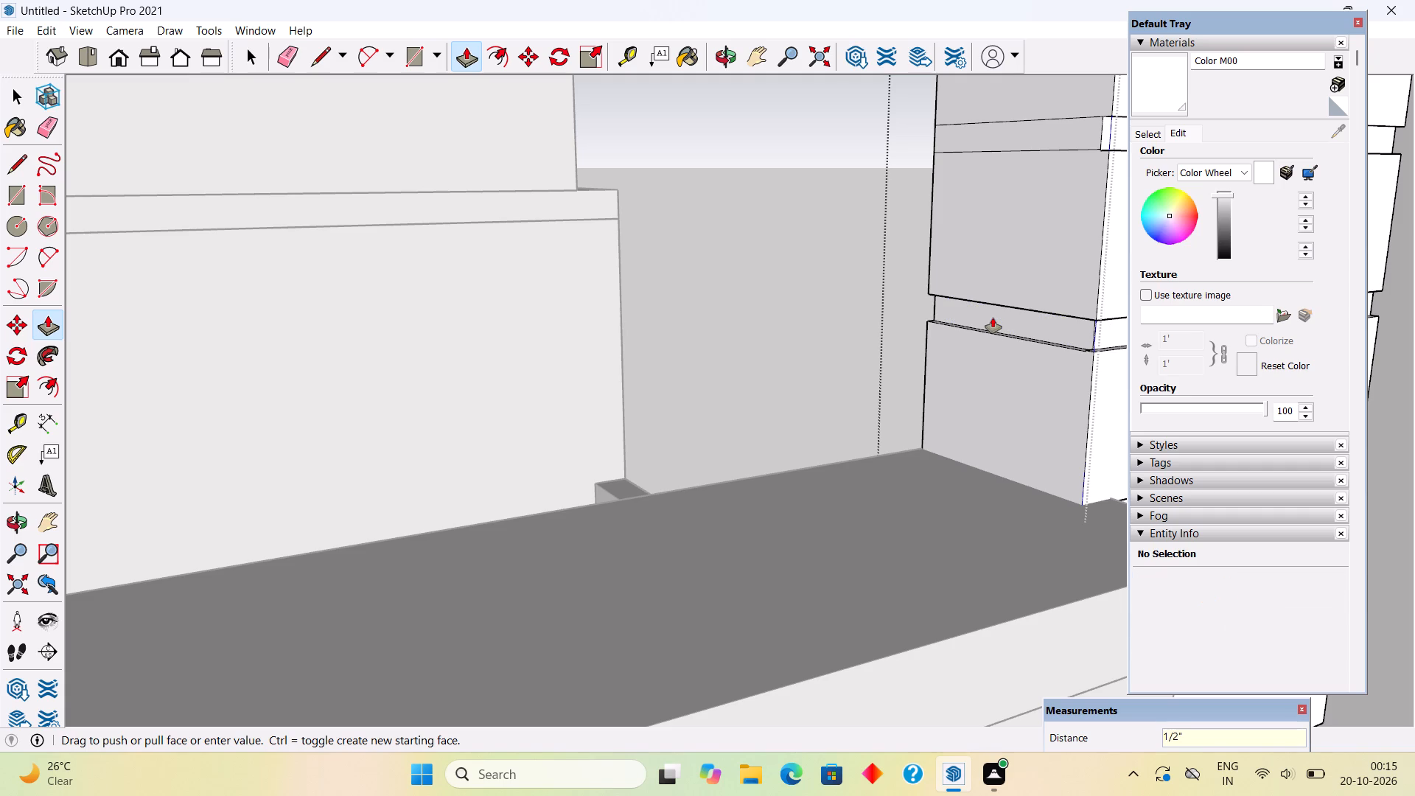
{"action": "double_click", "coordinate": [1042, 125]}
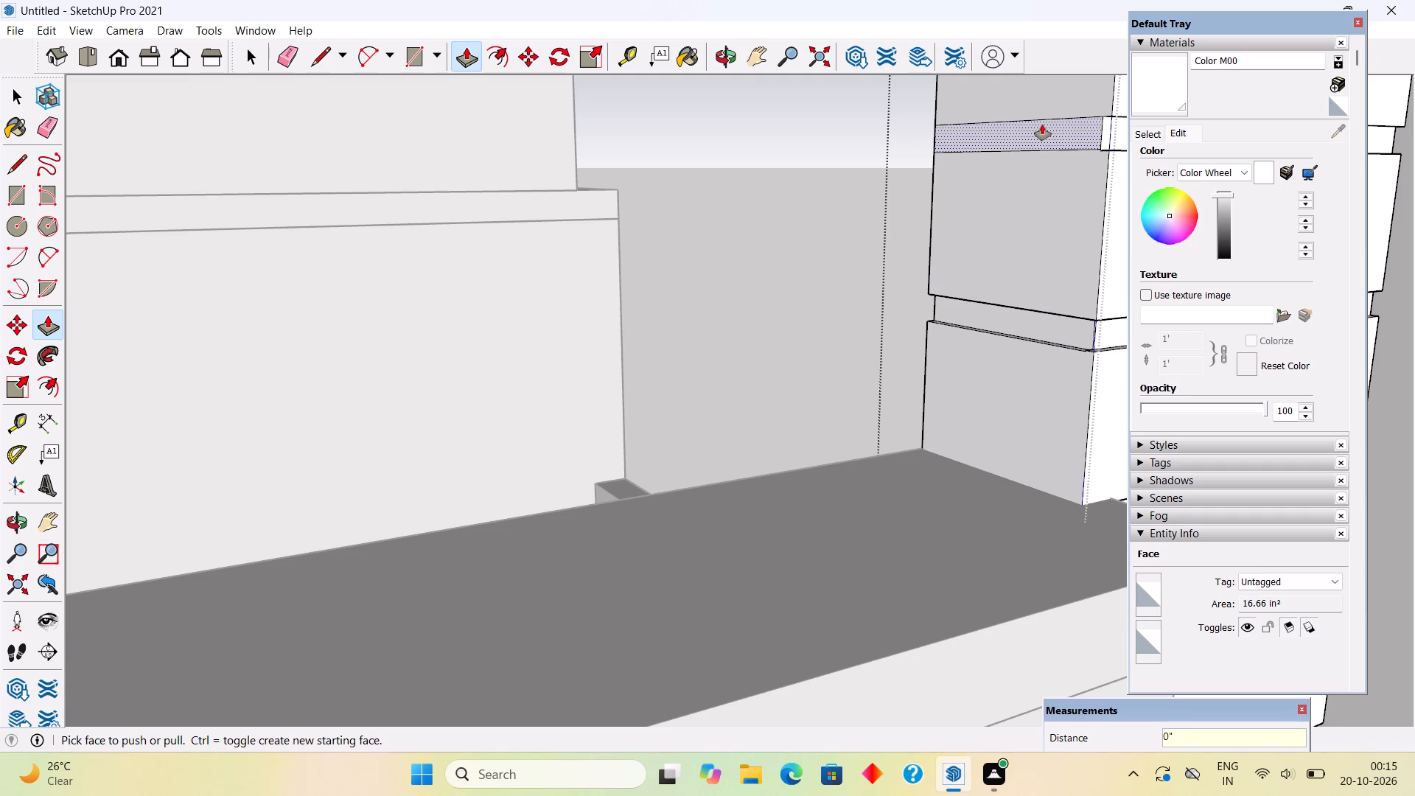
{"action": "key", "text": "space"}
{"action": "left_click", "coordinate": [856, 114]}
Examine the whole front elevation, the side wall and the plinth junction beside the porch.
{"action": "scroll", "coordinate": [839, 248], "scroll_direction": "down", "scroll_amount": 4}
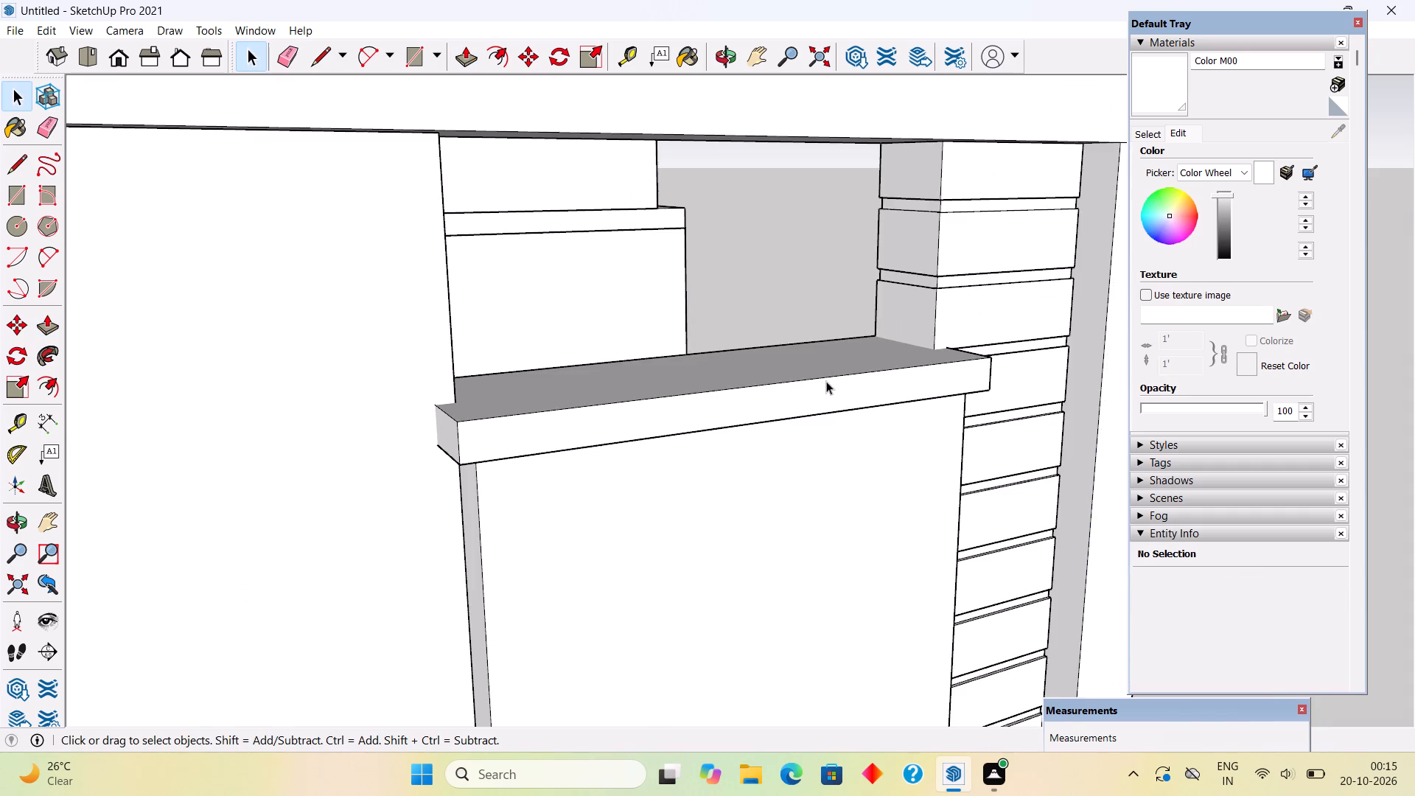
{"action": "middle_click_drag", "start_coordinate": [826, 381], "coordinate": [618, 274]}
{"action": "scroll", "coordinate": [618, 274], "scroll_direction": "down", "scroll_amount": 7}
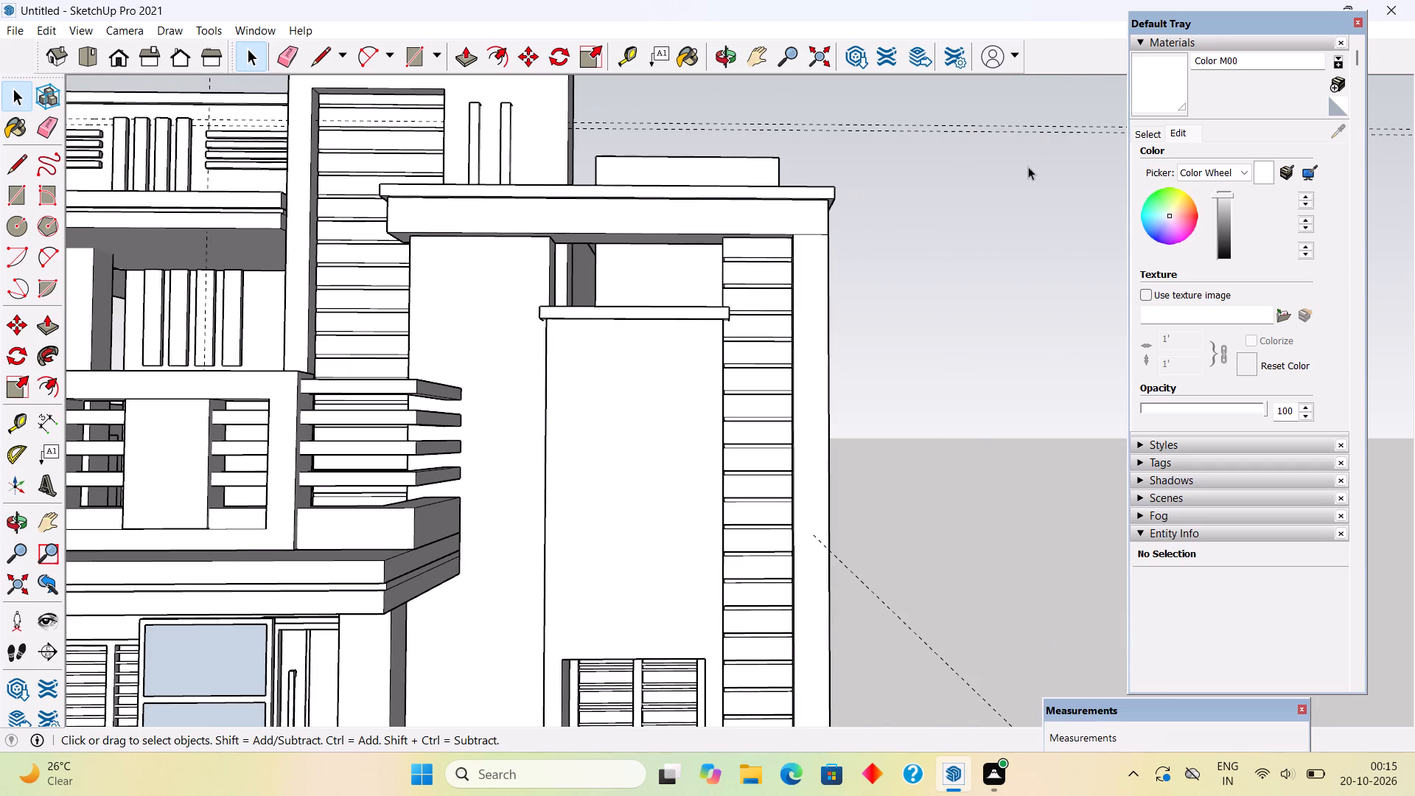
{"action": "scroll", "coordinate": [1025, 170], "scroll_direction": "down", "scroll_amount": 7}
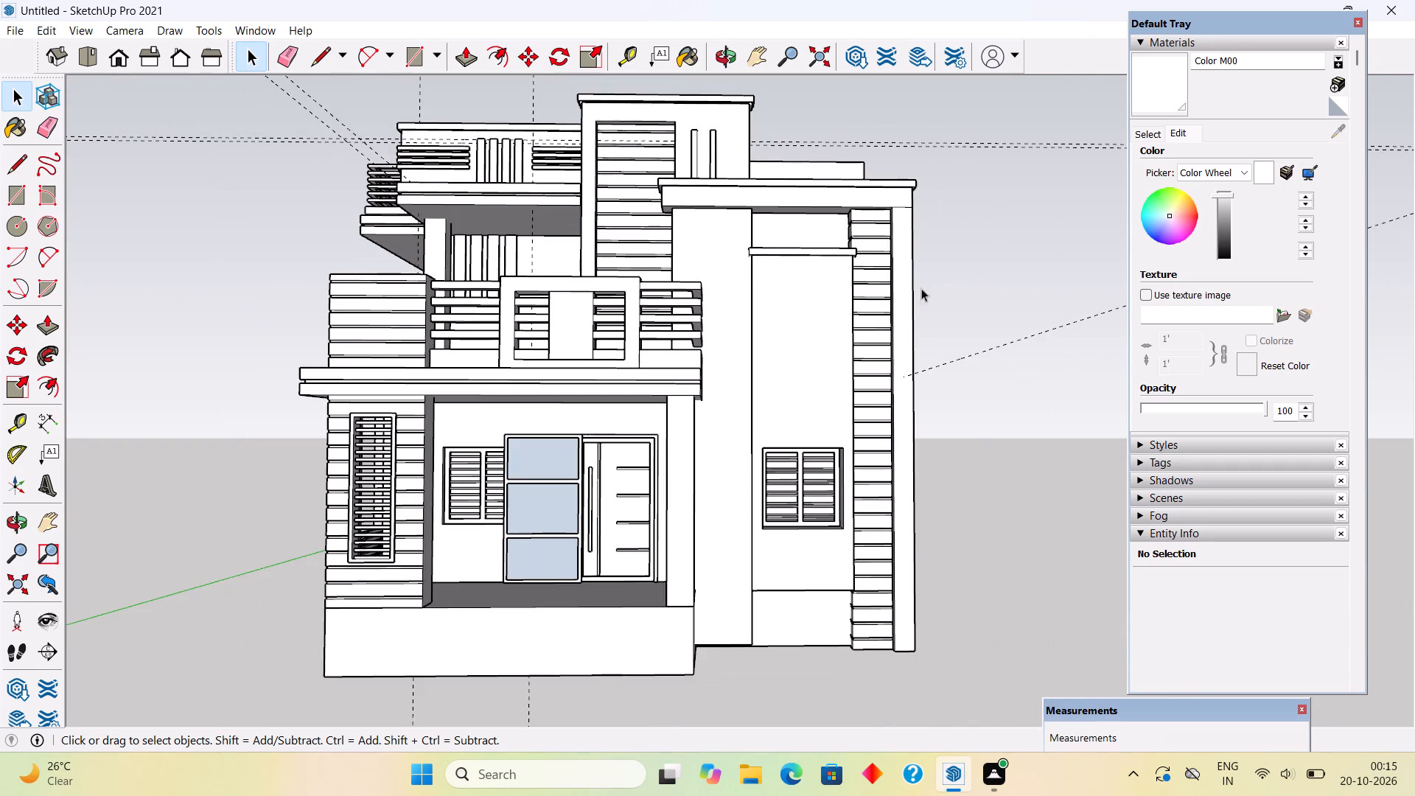
{"action": "scroll", "coordinate": [871, 320], "scroll_direction": "down", "scroll_amount": 3}
{"action": "middle_click_drag", "start_coordinate": [681, 577], "coordinate": [676, 631]}
{"action": "scroll", "coordinate": [676, 631], "scroll_direction": "up", "scroll_amount": 1}
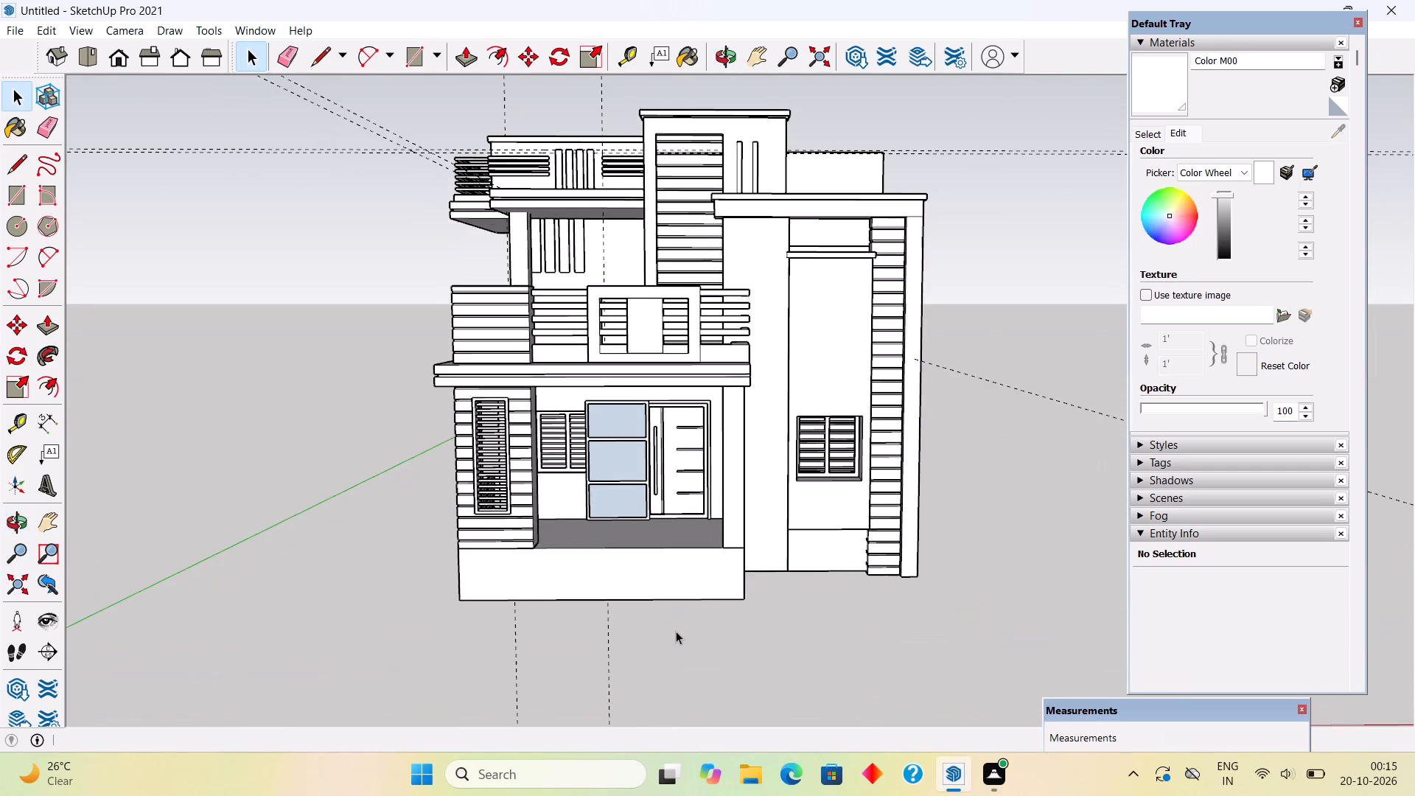
{"action": "scroll", "coordinate": [676, 631], "scroll_direction": "up", "scroll_amount": 3}
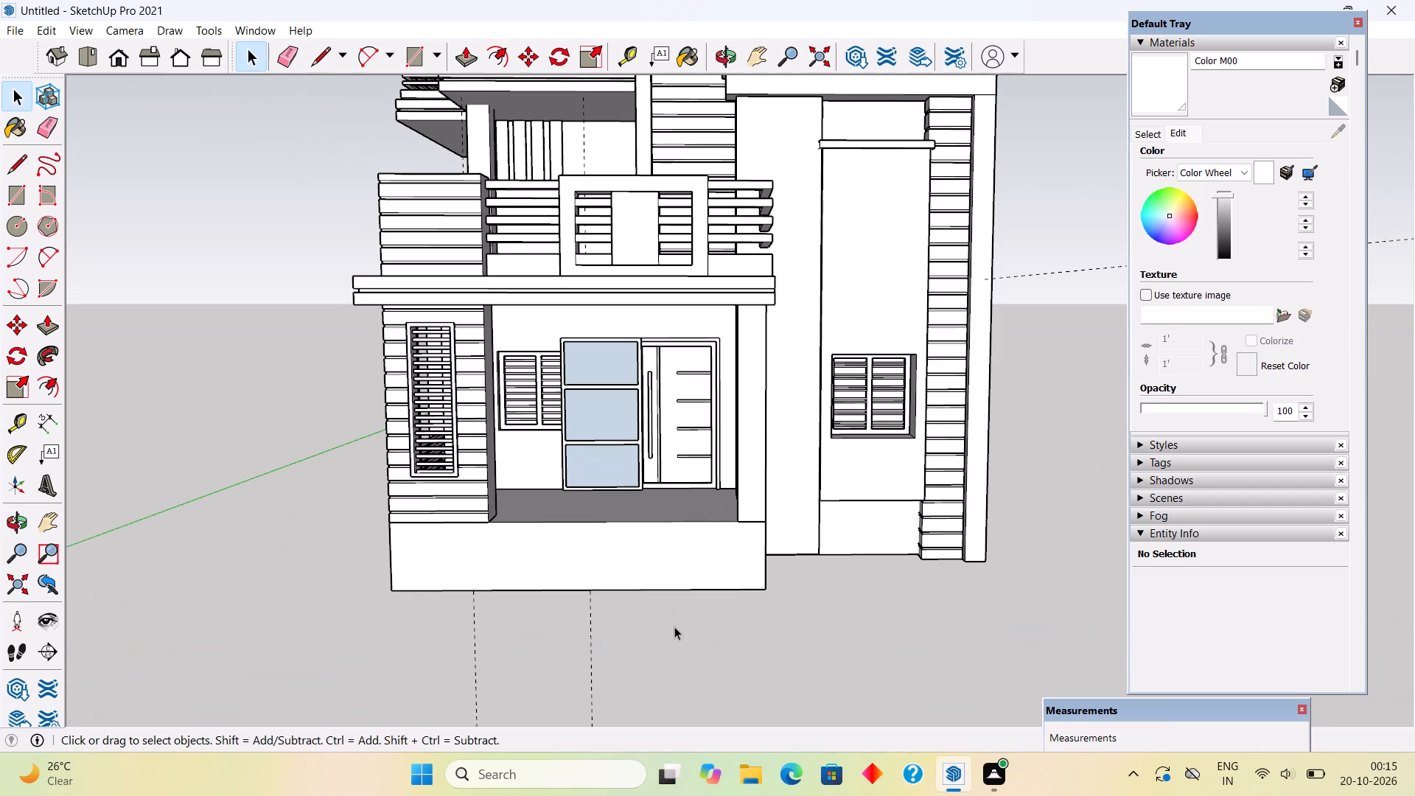
{"action": "middle_click_drag", "start_coordinate": [708, 594], "coordinate": [163, 605]}
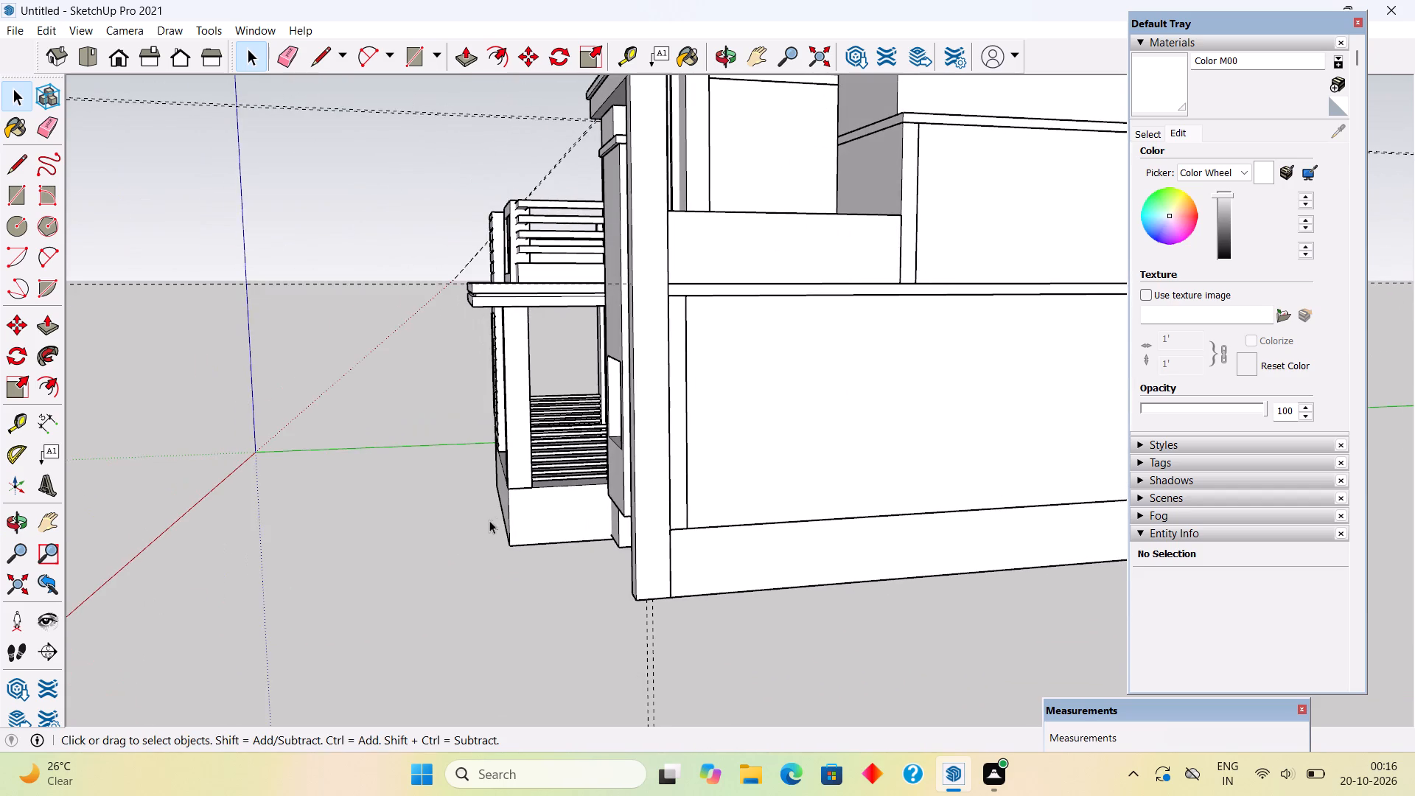
{"action": "scroll", "coordinate": [498, 517], "scroll_direction": "up", "scroll_amount": 10}
{"action": "middle_click_drag", "start_coordinate": [518, 507], "coordinate": [481, 515]}
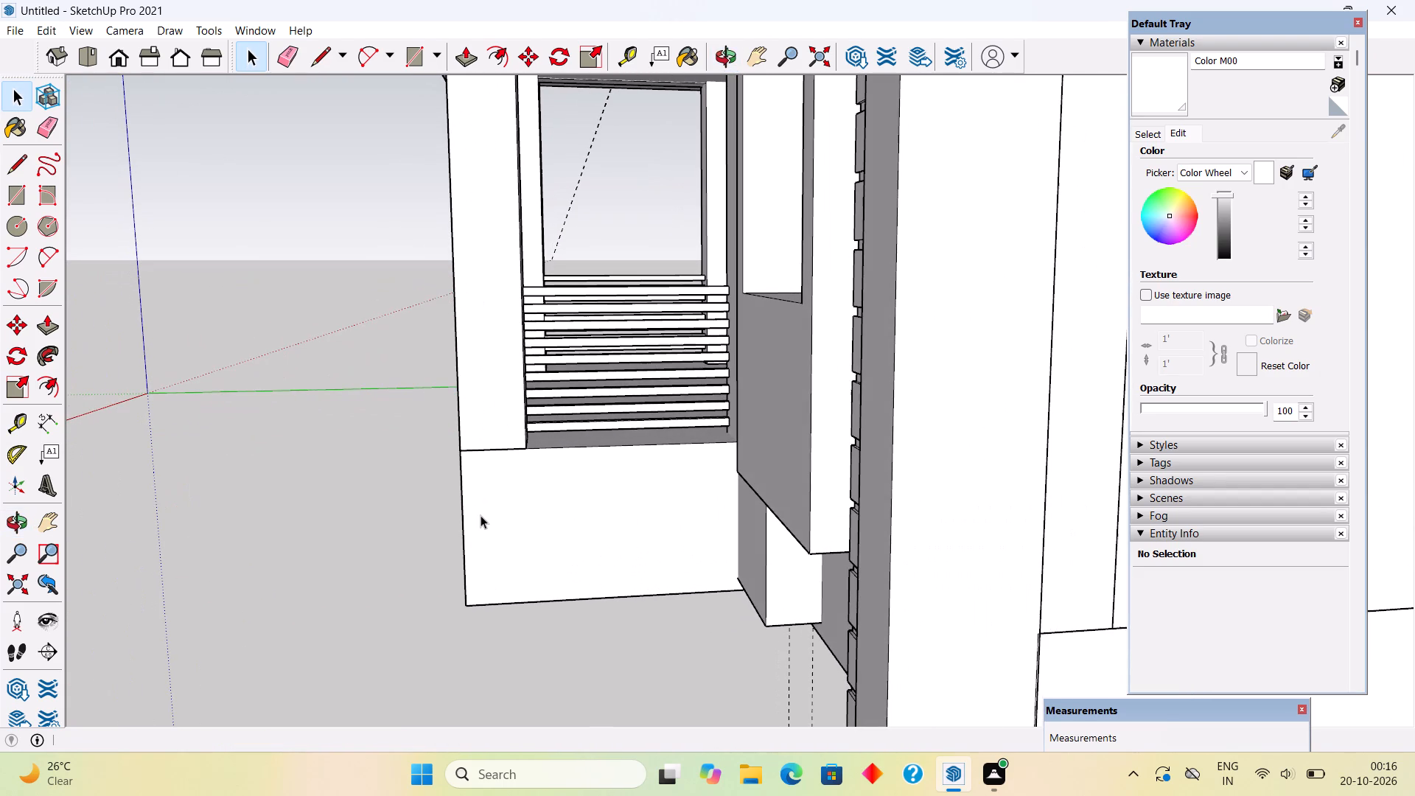
{"action": "scroll", "coordinate": [481, 515], "scroll_direction": "down", "scroll_amount": 10}
{"action": "key", "text": "space"}
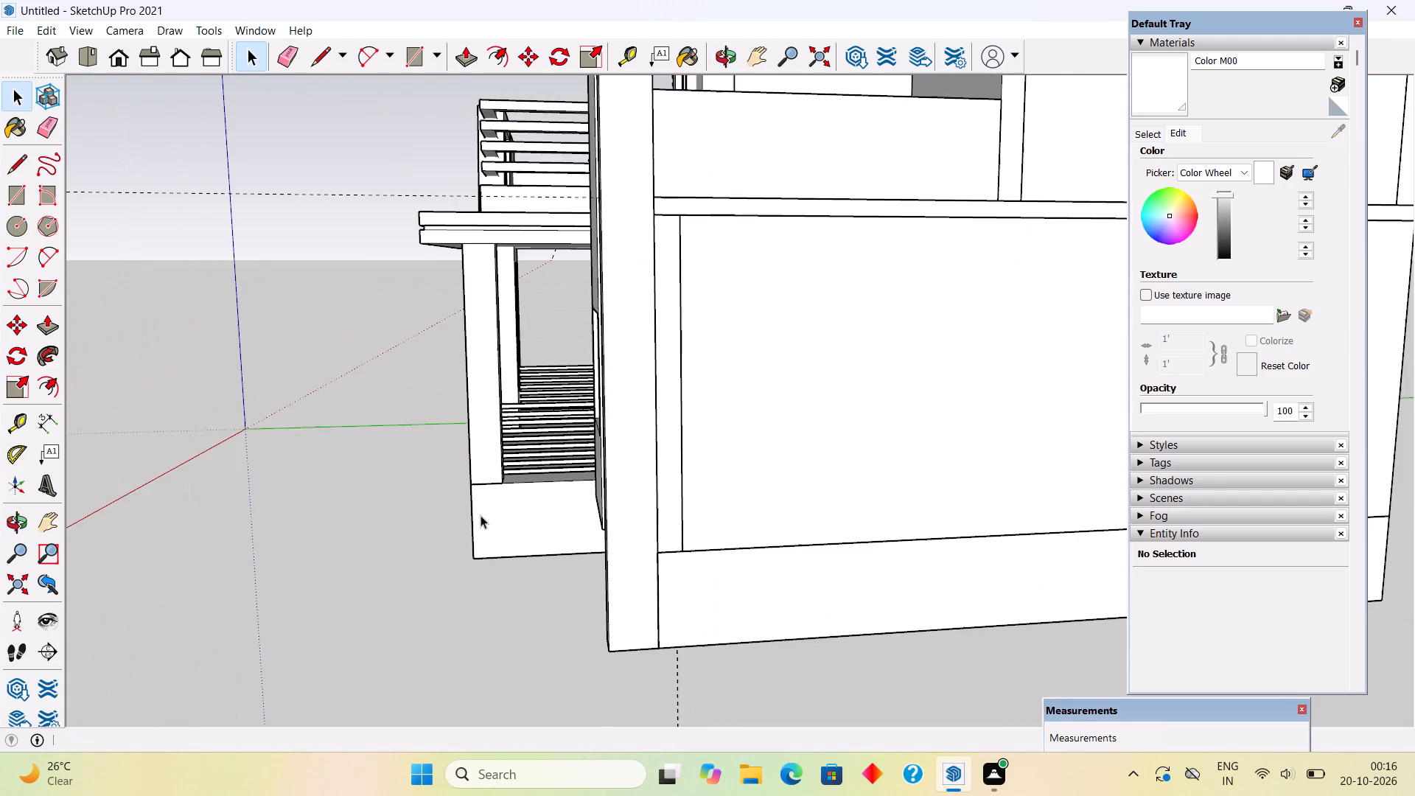
{"action": "scroll", "coordinate": [481, 515], "scroll_direction": "down", "scroll_amount": 5}
Draw a ground rectangle about 33' 6" by 49' 8" around the base of the house, extending beyond the plinth.
{"action": "middle_click_drag", "start_coordinate": [393, 504], "coordinate": [1131, 606]}
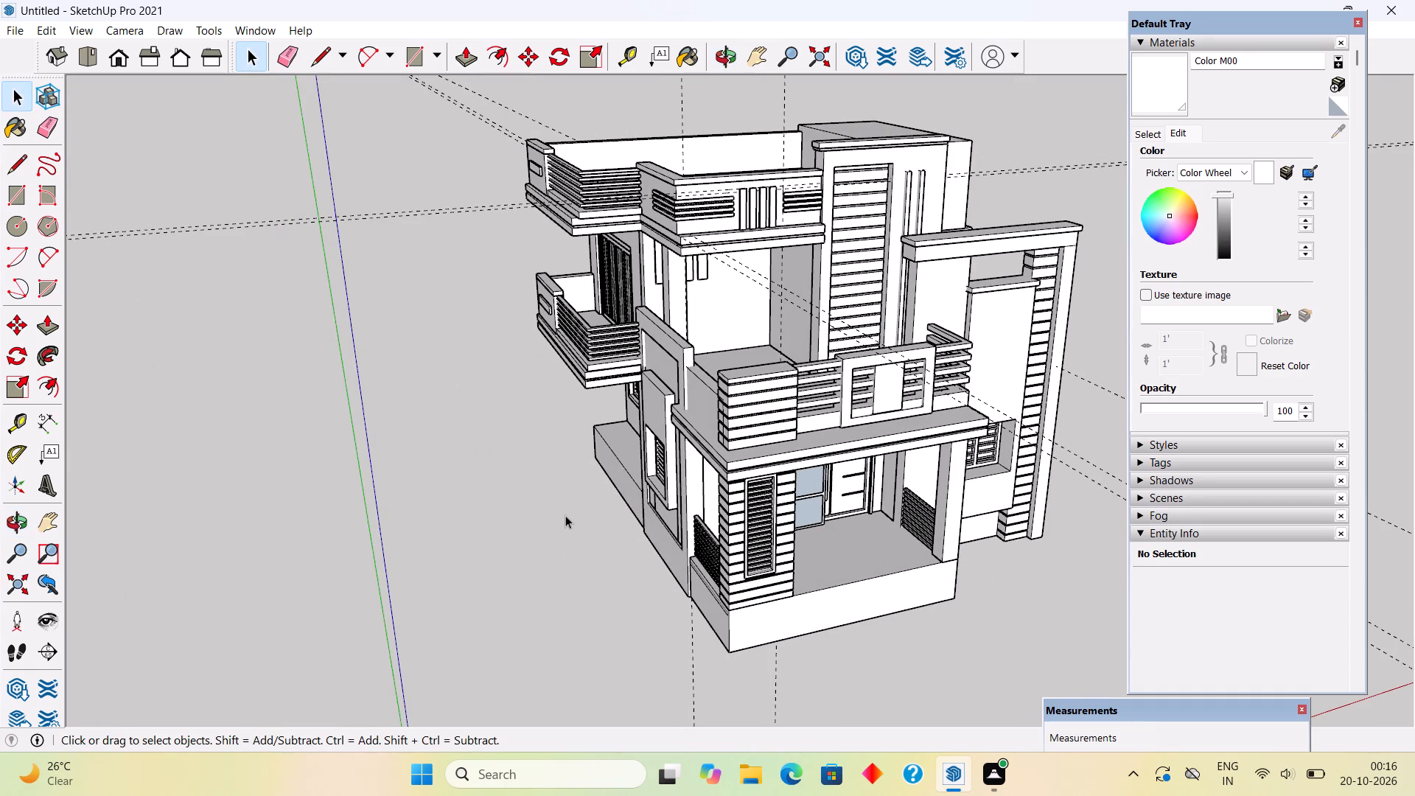
{"action": "key", "text": "r"}
{"action": "left_click", "coordinate": [527, 444]}
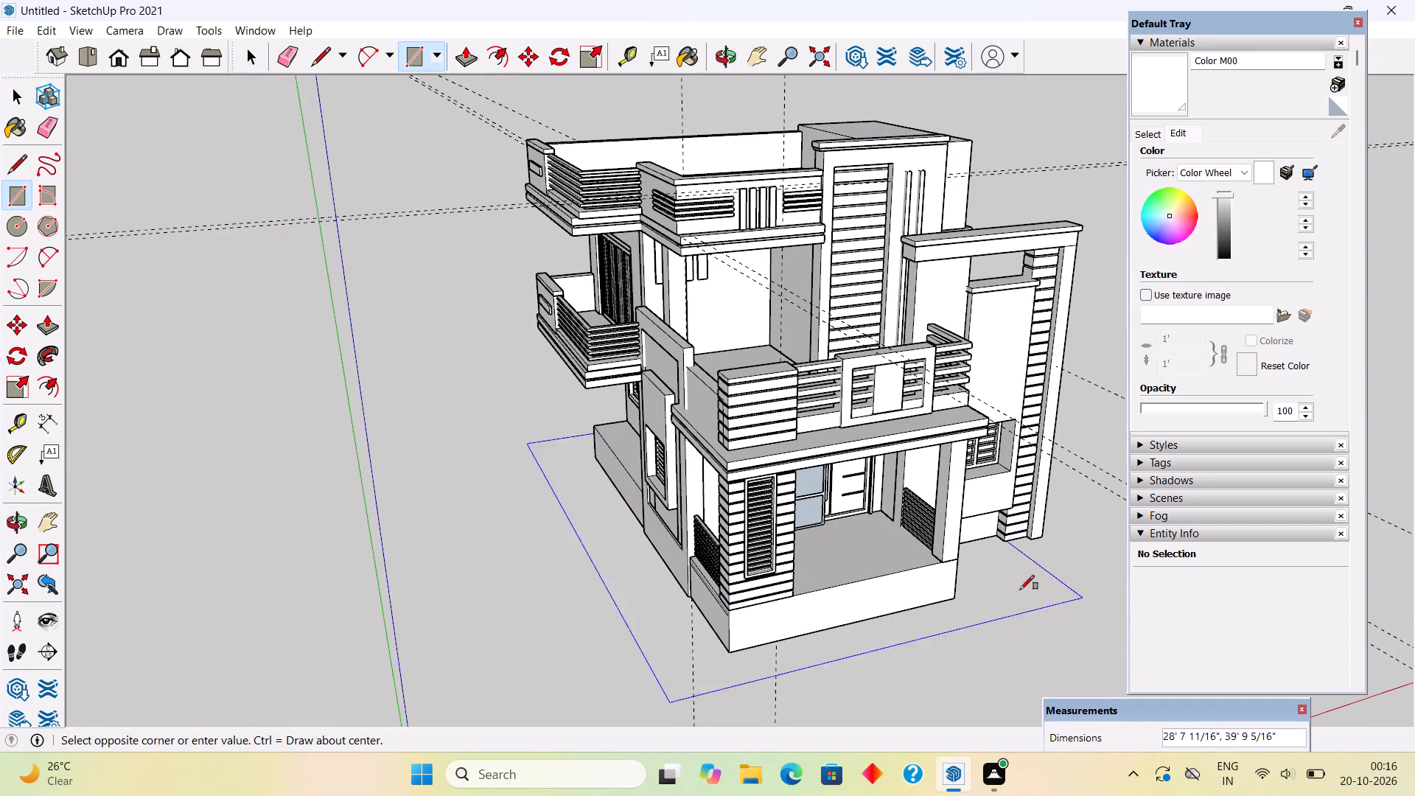
{"action": "middle_click_drag", "start_coordinate": [731, 500], "coordinate": [531, 453]}
{"action": "scroll", "coordinate": [606, 504], "scroll_direction": "down", "scroll_amount": 10}
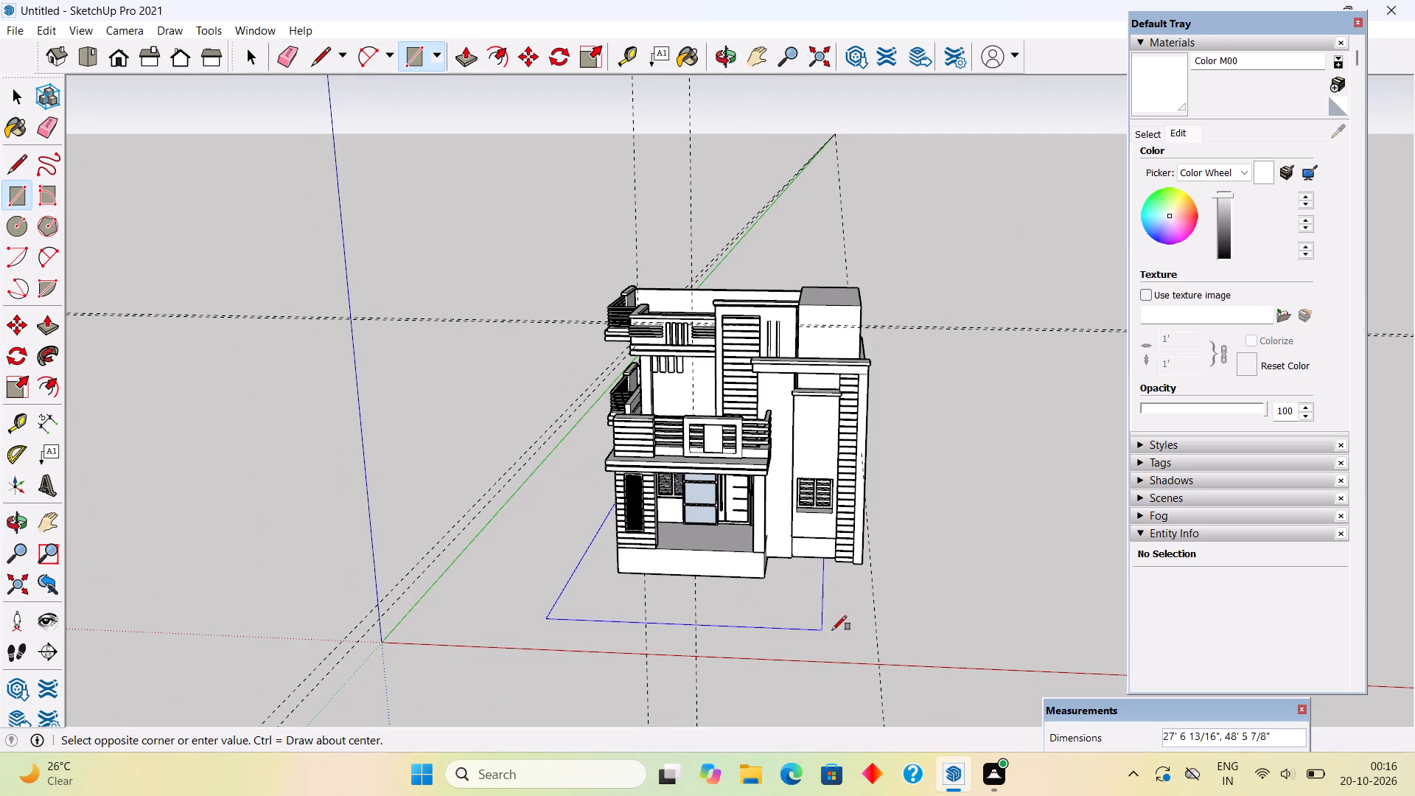
{"action": "left_click", "coordinate": [884, 638]}
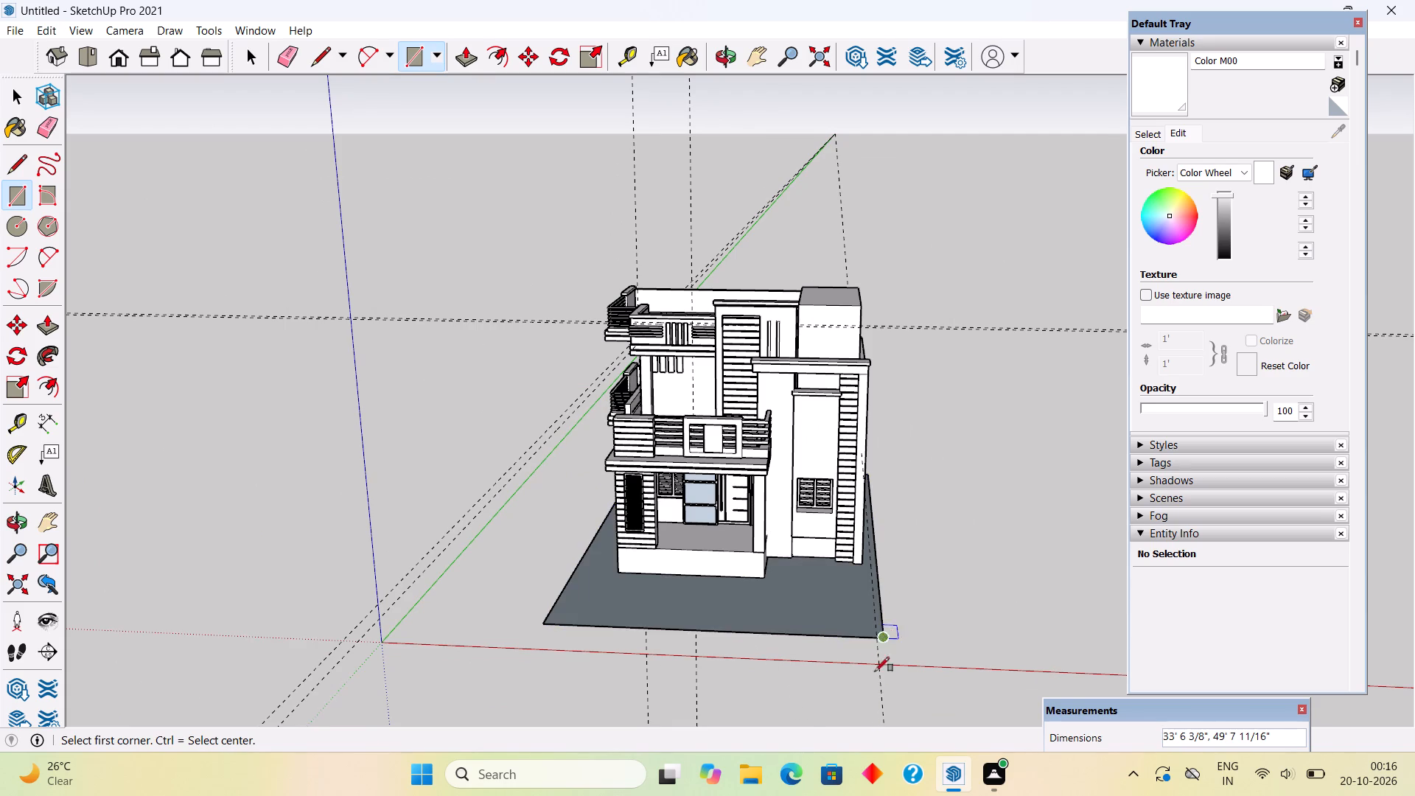
Push/Pull the underside of the ground rectangle by 6" to form a slab beneath the house.
{"action": "middle_click_drag", "start_coordinate": [846, 725], "coordinate": [817, 441]}
{"action": "key", "text": "p"}
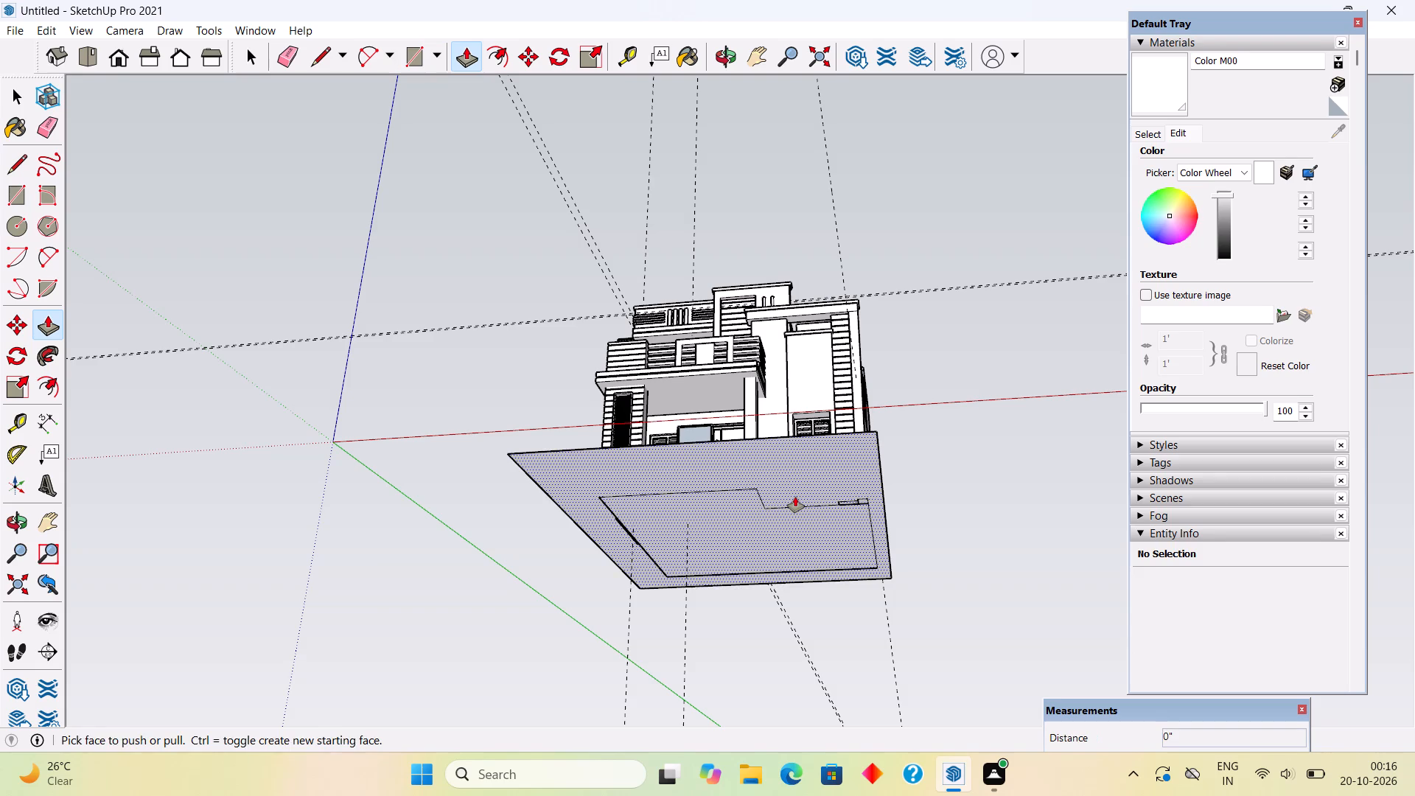
{"action": "left_click", "coordinate": [795, 497]}
{"action": "type", "text": "6\""}
{"action": "key", "text": "Return"}
{"action": "key", "text": "space"}
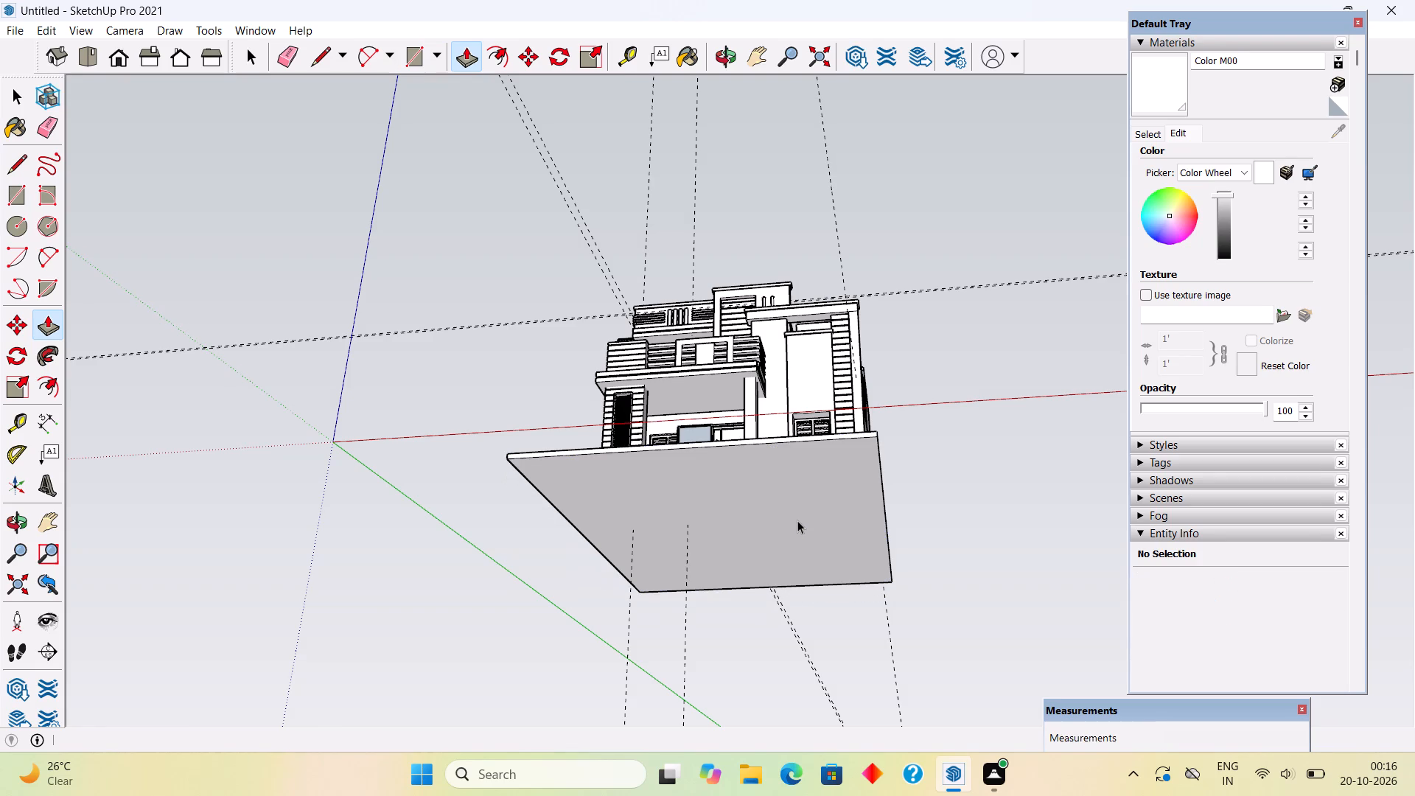
Select all connected geometry of the ground slab beneath the house, make it a group and clear the selection.
{"action": "triple_click", "coordinate": [797, 520]}
{"action": "left_click", "coordinate": [964, 489]}
{"action": "middle_click_drag", "start_coordinate": [798, 573], "coordinate": [797, 640]}
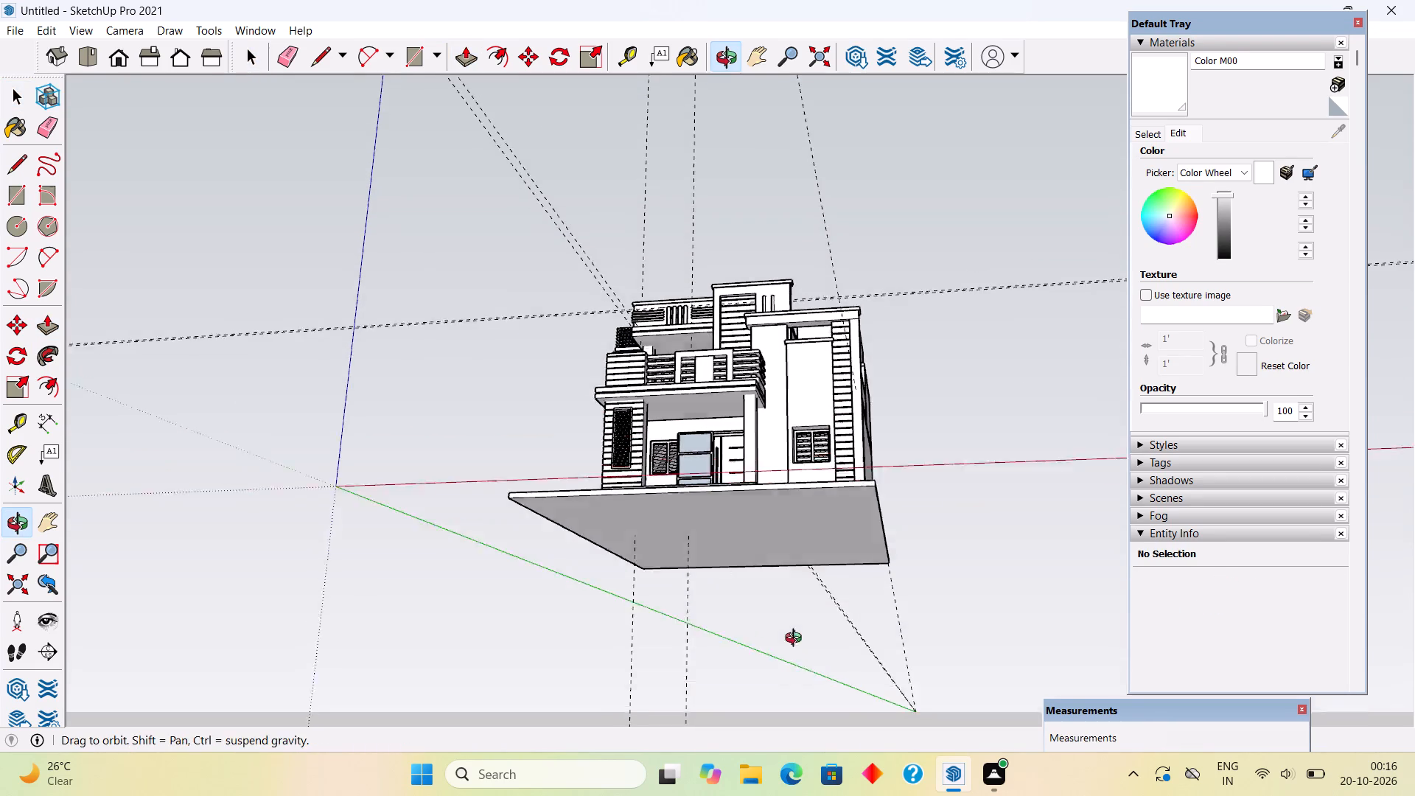
{"action": "middle_click_drag", "start_coordinate": [797, 640], "coordinate": [800, 648]}
{"action": "left_click", "coordinate": [738, 510]}
{"action": "triple_click", "coordinate": [738, 510]}
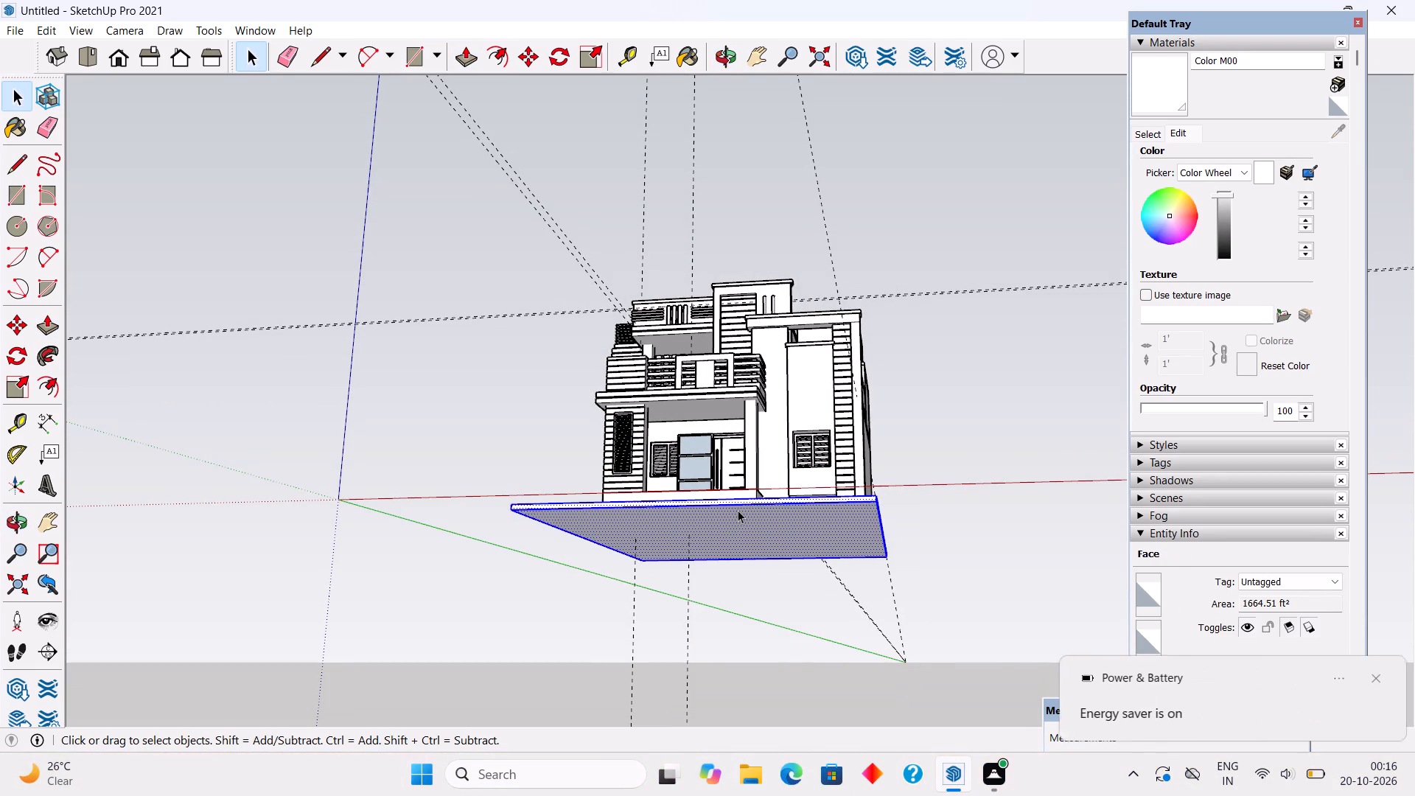
{"action": "right_click", "coordinate": [738, 510]}
{"action": "left_click", "coordinate": [795, 387]}
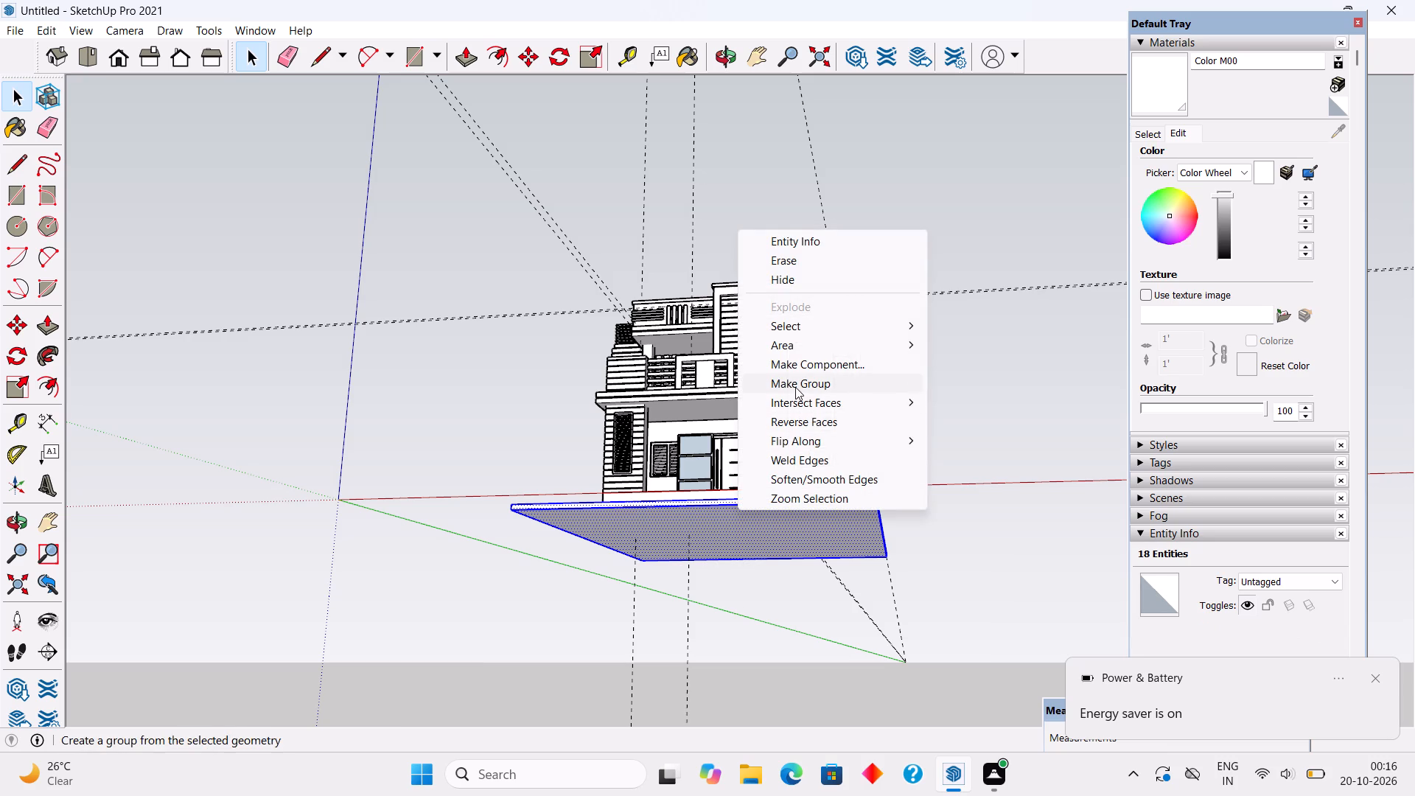
{"action": "scroll", "coordinate": [820, 419], "scroll_direction": "down", "scroll_amount": 5}
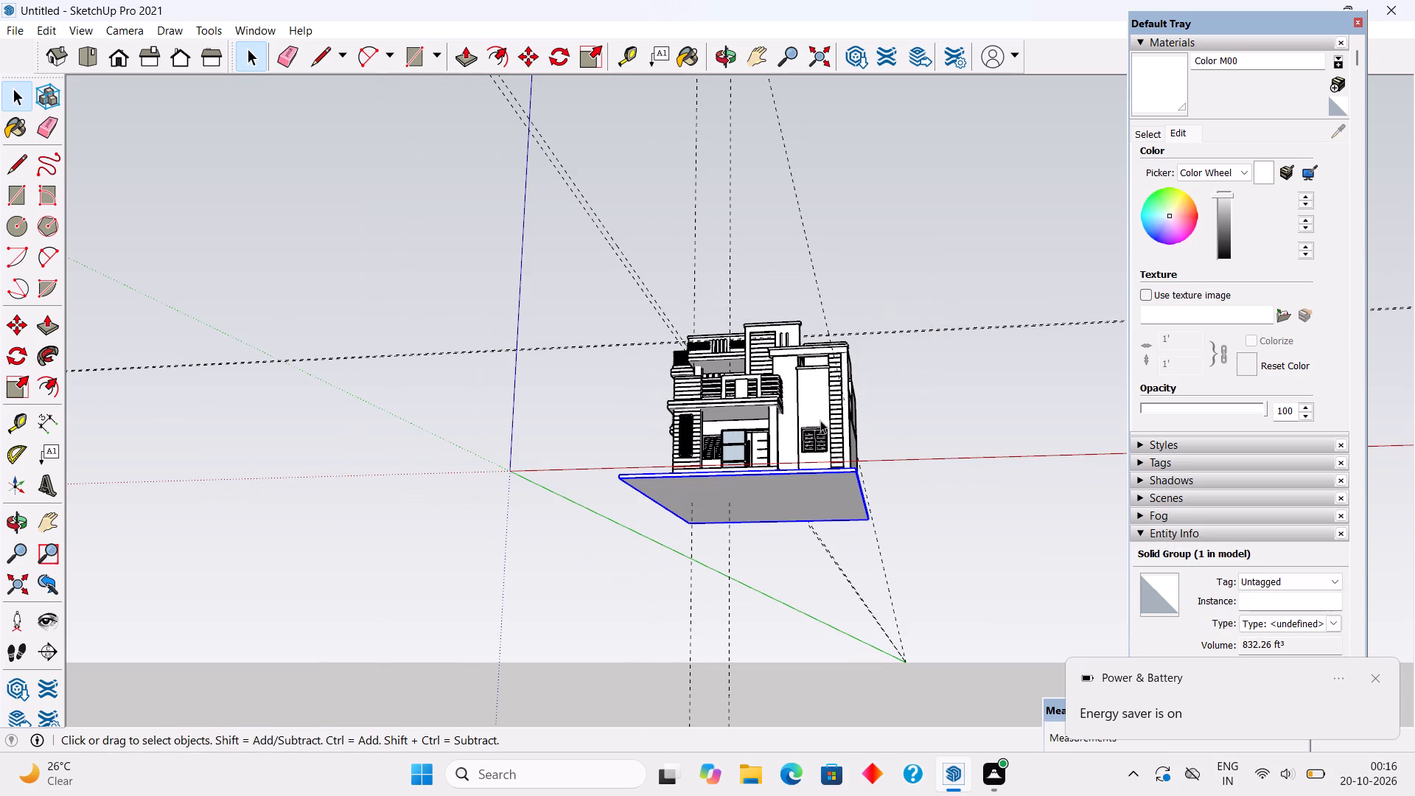
{"action": "left_click", "coordinate": [764, 243]}
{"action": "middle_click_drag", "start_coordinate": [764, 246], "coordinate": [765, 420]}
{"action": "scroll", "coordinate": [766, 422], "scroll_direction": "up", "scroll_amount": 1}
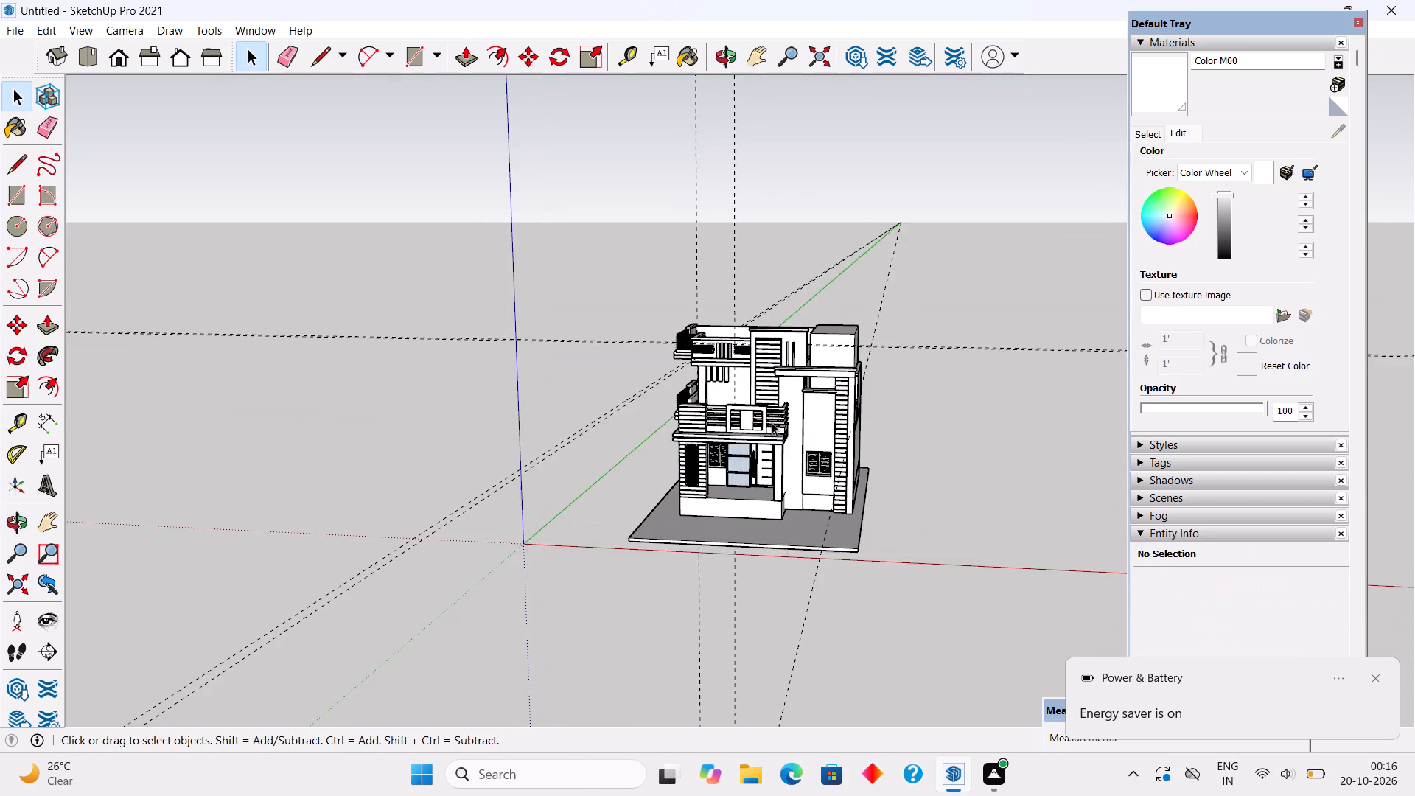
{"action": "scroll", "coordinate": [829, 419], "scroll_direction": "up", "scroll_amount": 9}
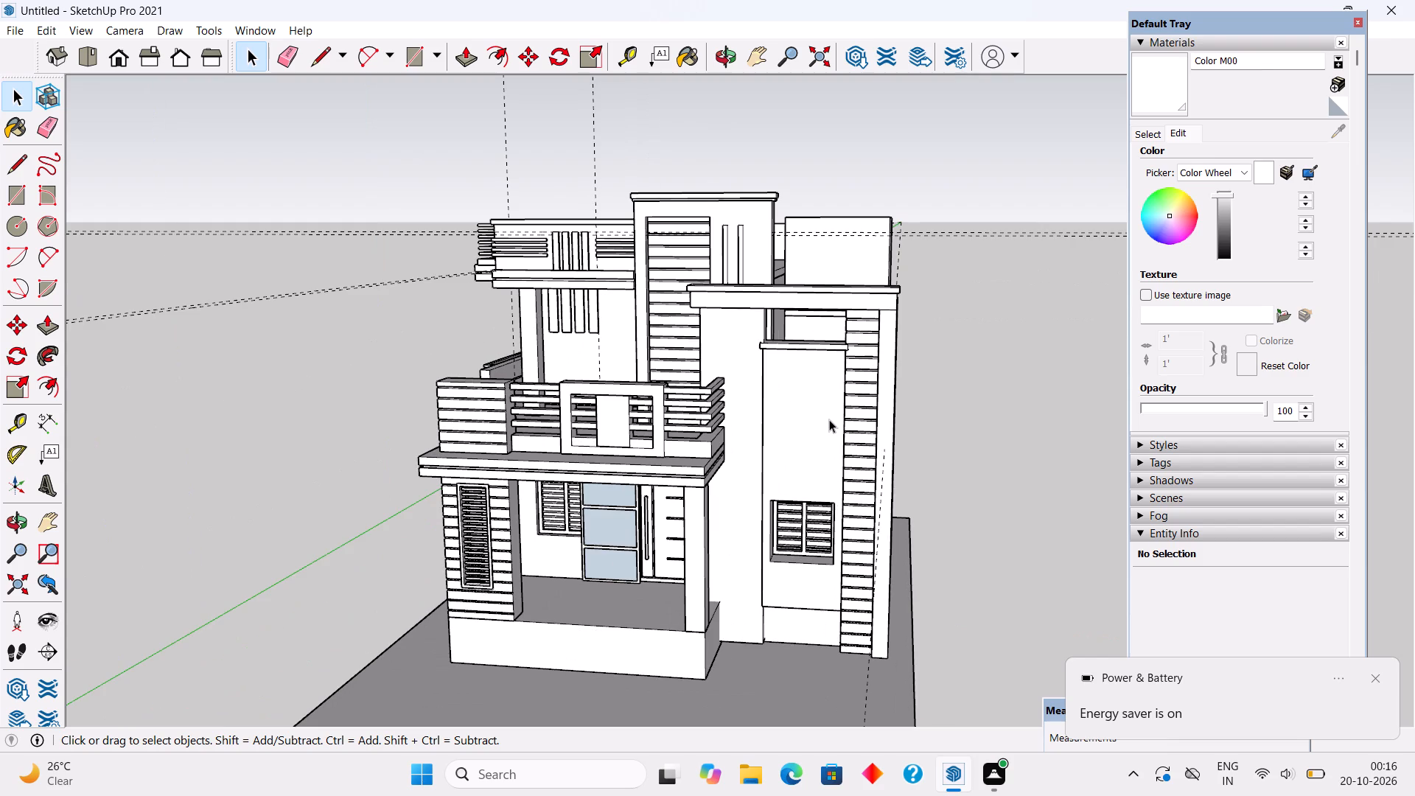
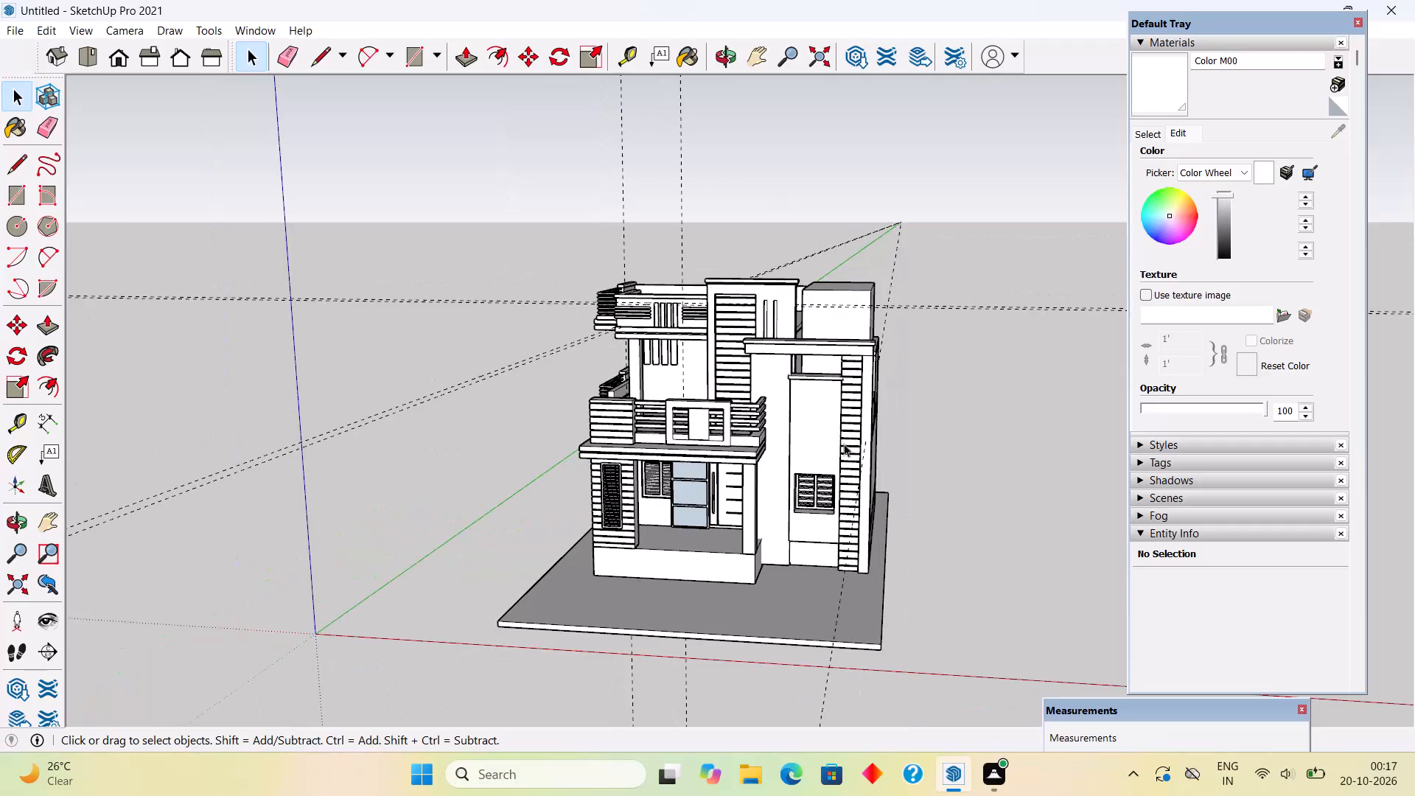
Examine the house from the front, from above and along its side wall.
{"action": "scroll", "coordinate": [839, 458], "scroll_direction": "up", "scroll_amount": 6}
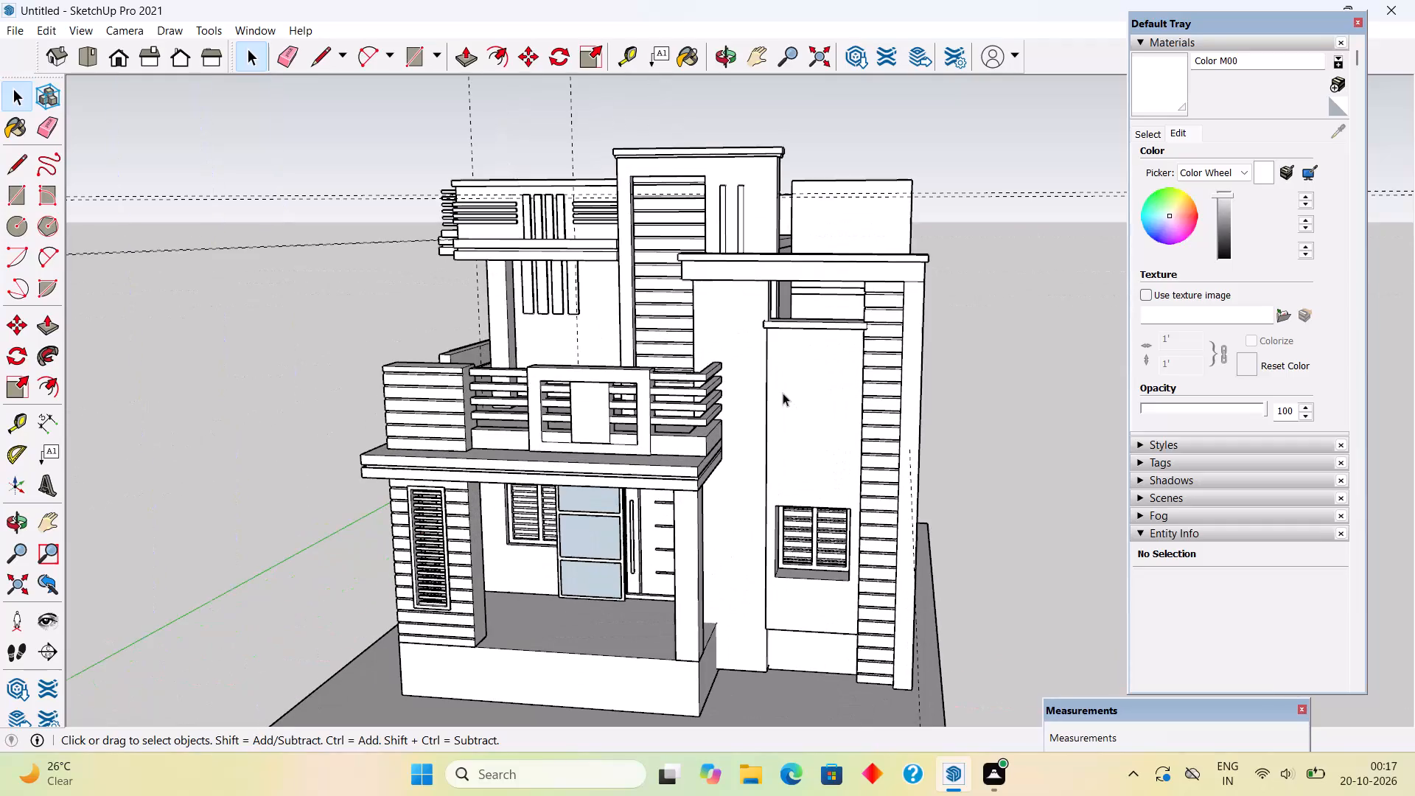
{"action": "middle_click_drag", "start_coordinate": [771, 391], "coordinate": [840, 554]}
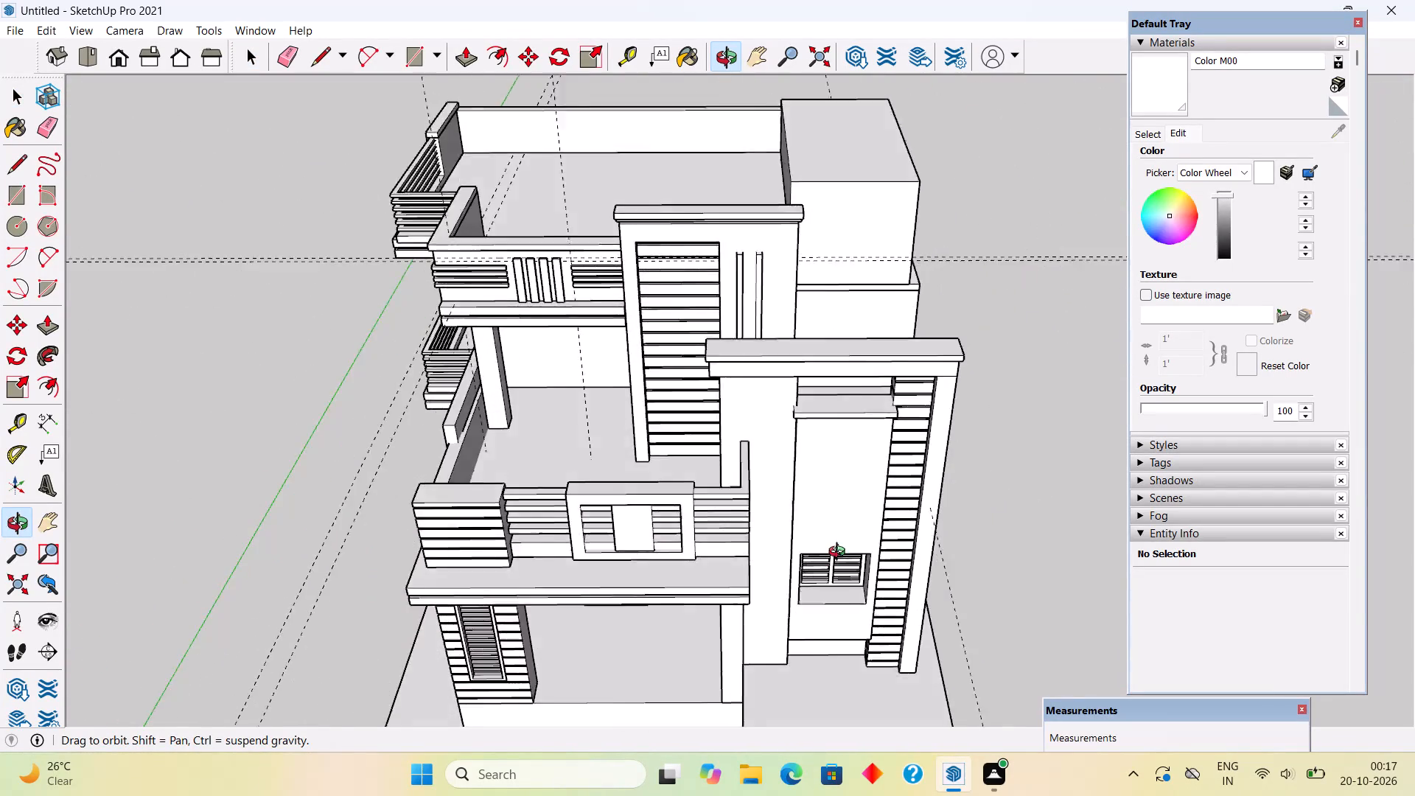
{"action": "middle_click_drag", "start_coordinate": [840, 554], "coordinate": [856, 318]}
{"action": "middle_click_drag", "start_coordinate": [781, 383], "coordinate": [635, 378]}
{"action": "scroll", "coordinate": [635, 378], "scroll_direction": "up", "scroll_amount": 3}
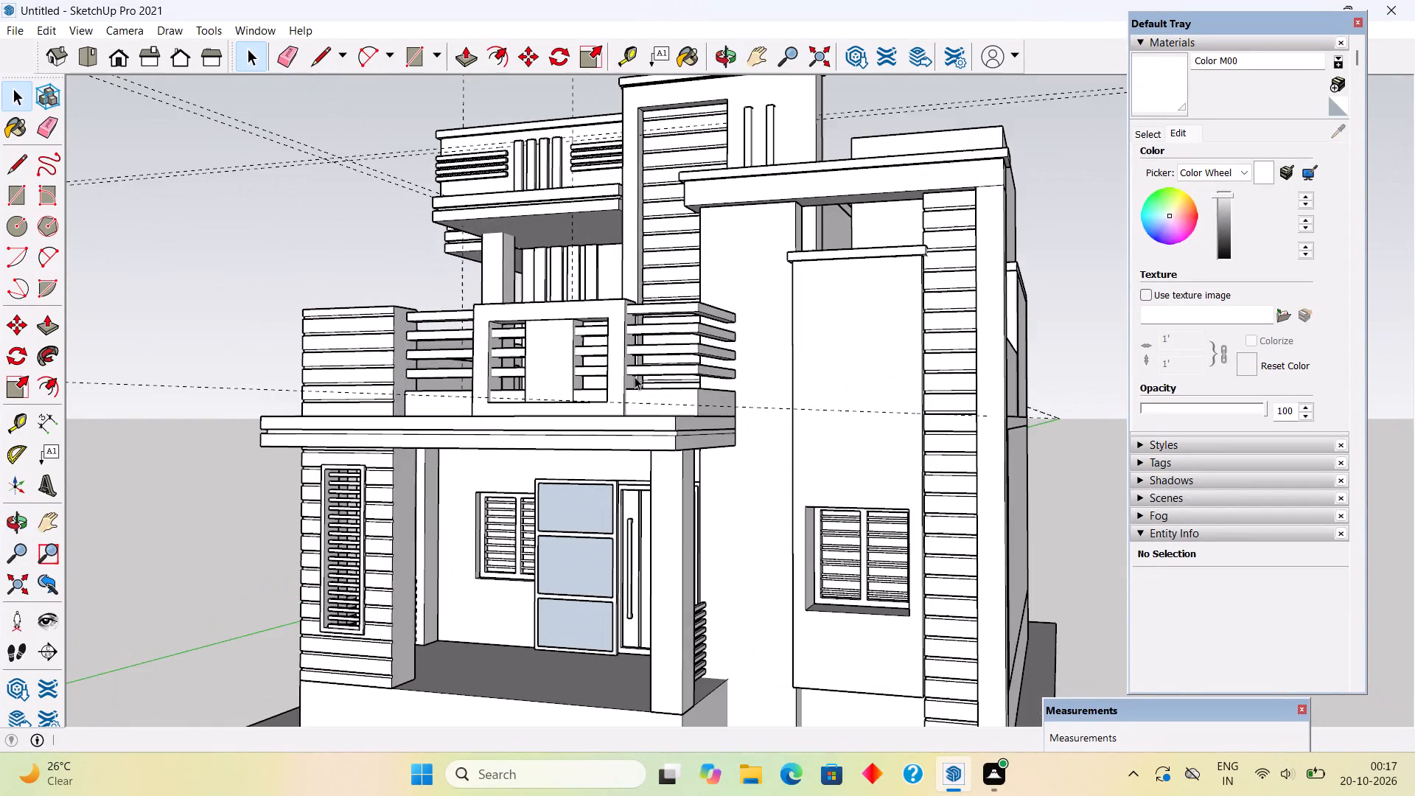
{"action": "scroll", "coordinate": [635, 377], "scroll_direction": "down", "scroll_amount": 4}
{"action": "middle_click_drag", "start_coordinate": [675, 552], "coordinate": [420, 566]}
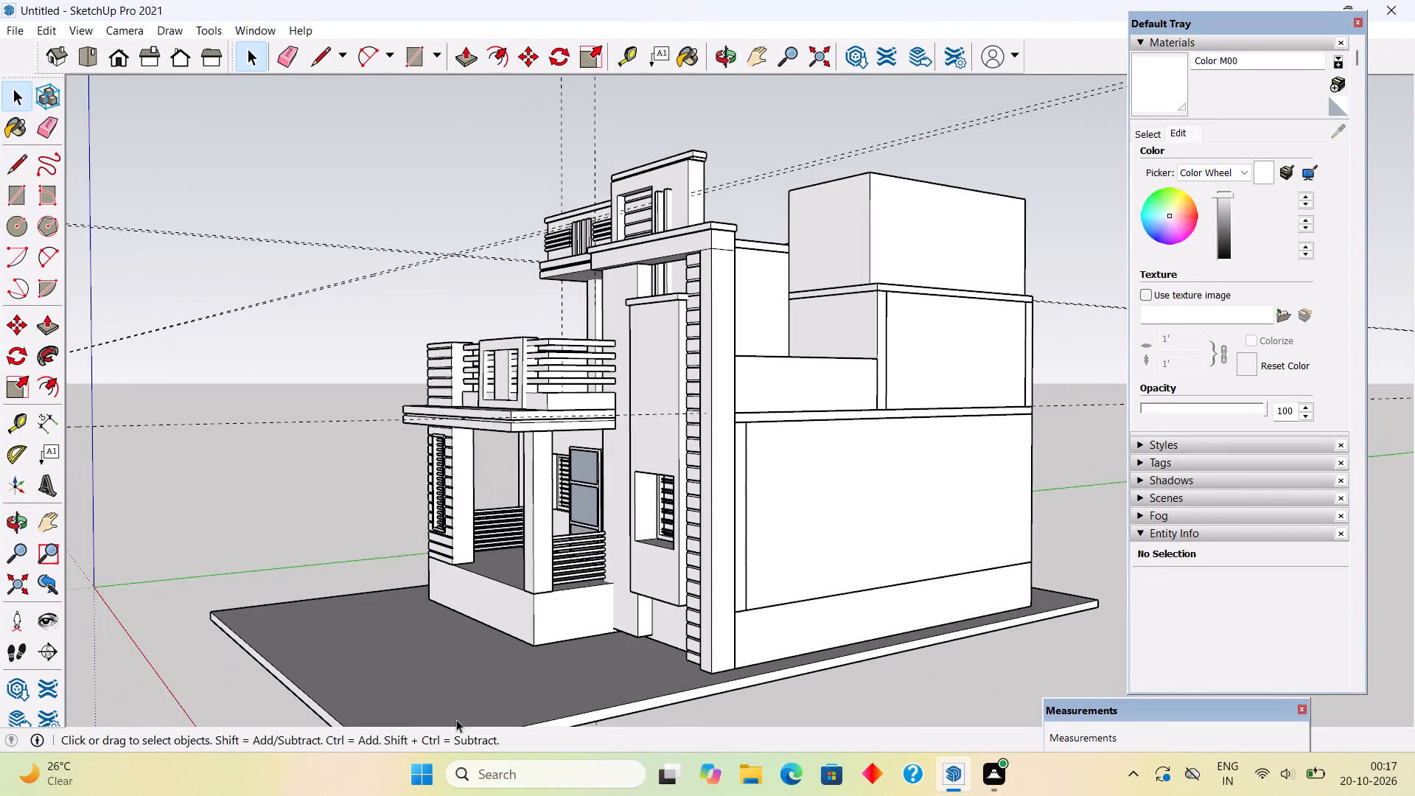
Draw a stair profile with the Line tool from the porch plinth's front corner: 6" down, followed by two 11" treads with 6" risers.
{"action": "scroll", "coordinate": [457, 719], "scroll_direction": "up", "scroll_amount": 11}
{"action": "middle_click_drag", "start_coordinate": [576, 609], "coordinate": [475, 594]}
{"action": "scroll", "coordinate": [493, 500], "scroll_direction": "up", "scroll_amount": 2}
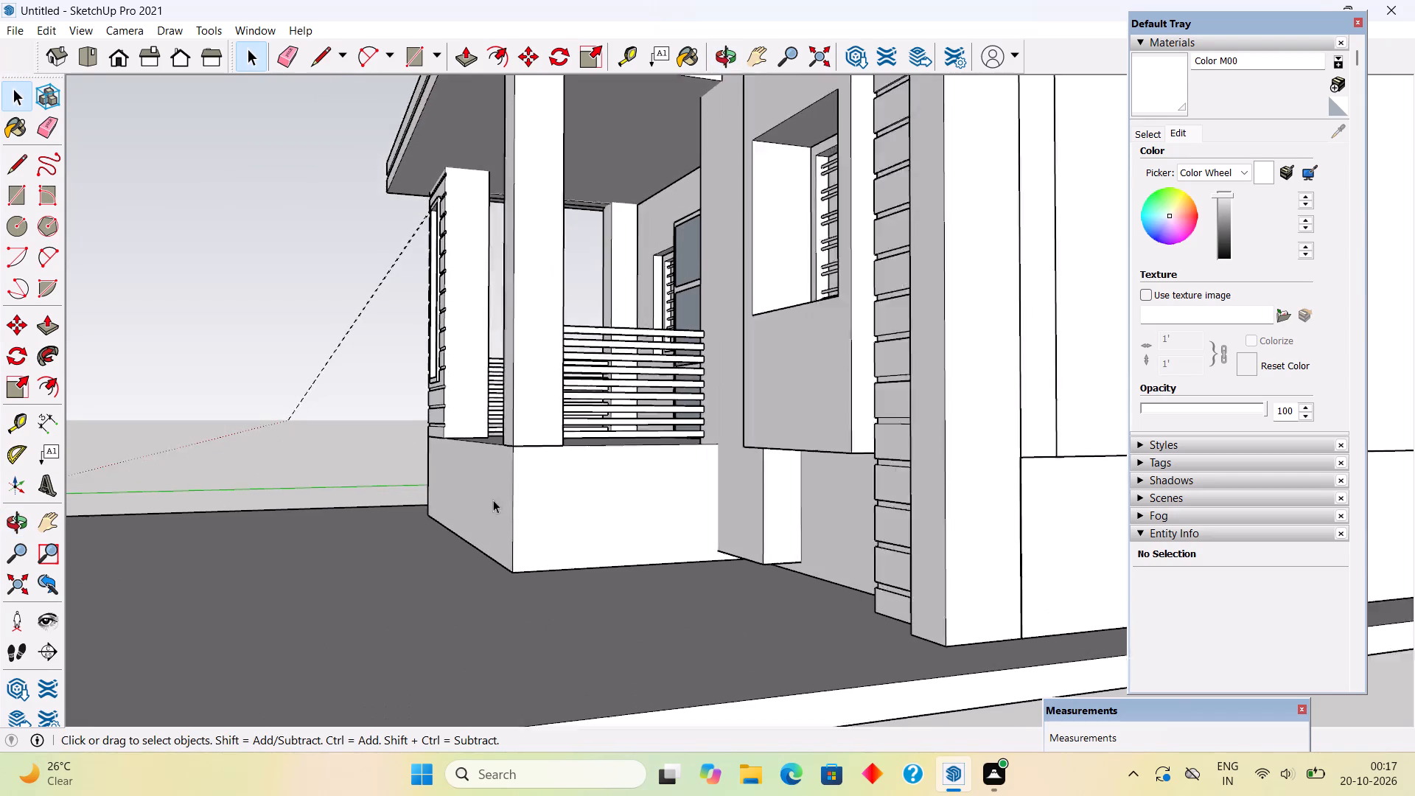
{"action": "scroll", "coordinate": [493, 500], "scroll_direction": "up", "scroll_amount": 2}
{"action": "middle_click_drag", "start_coordinate": [518, 478], "coordinate": [439, 488]}
{"action": "key", "text": "l"}
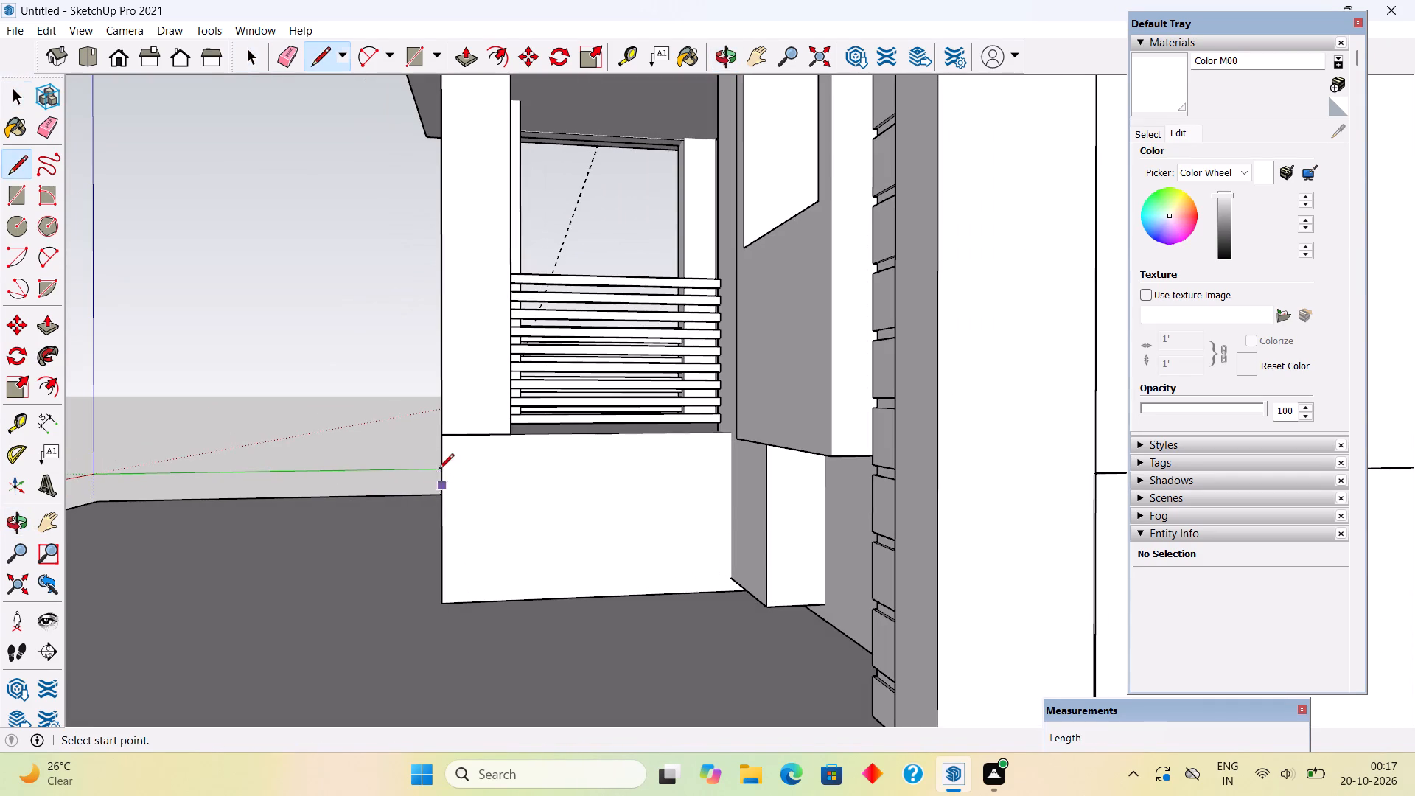
{"action": "left_click", "coordinate": [442, 439]}
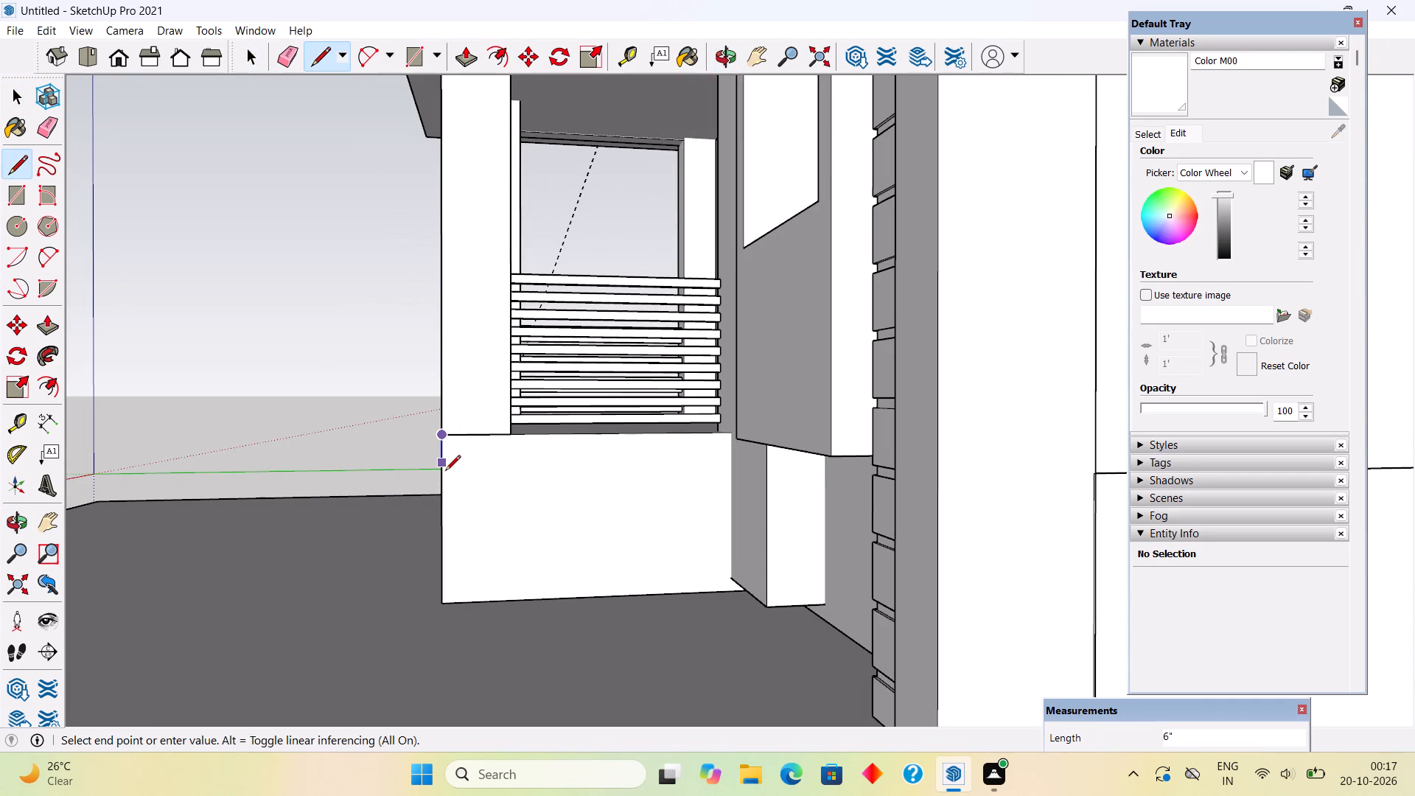
{"action": "type", "text": "6\""}
{"action": "key", "text": "Return"}
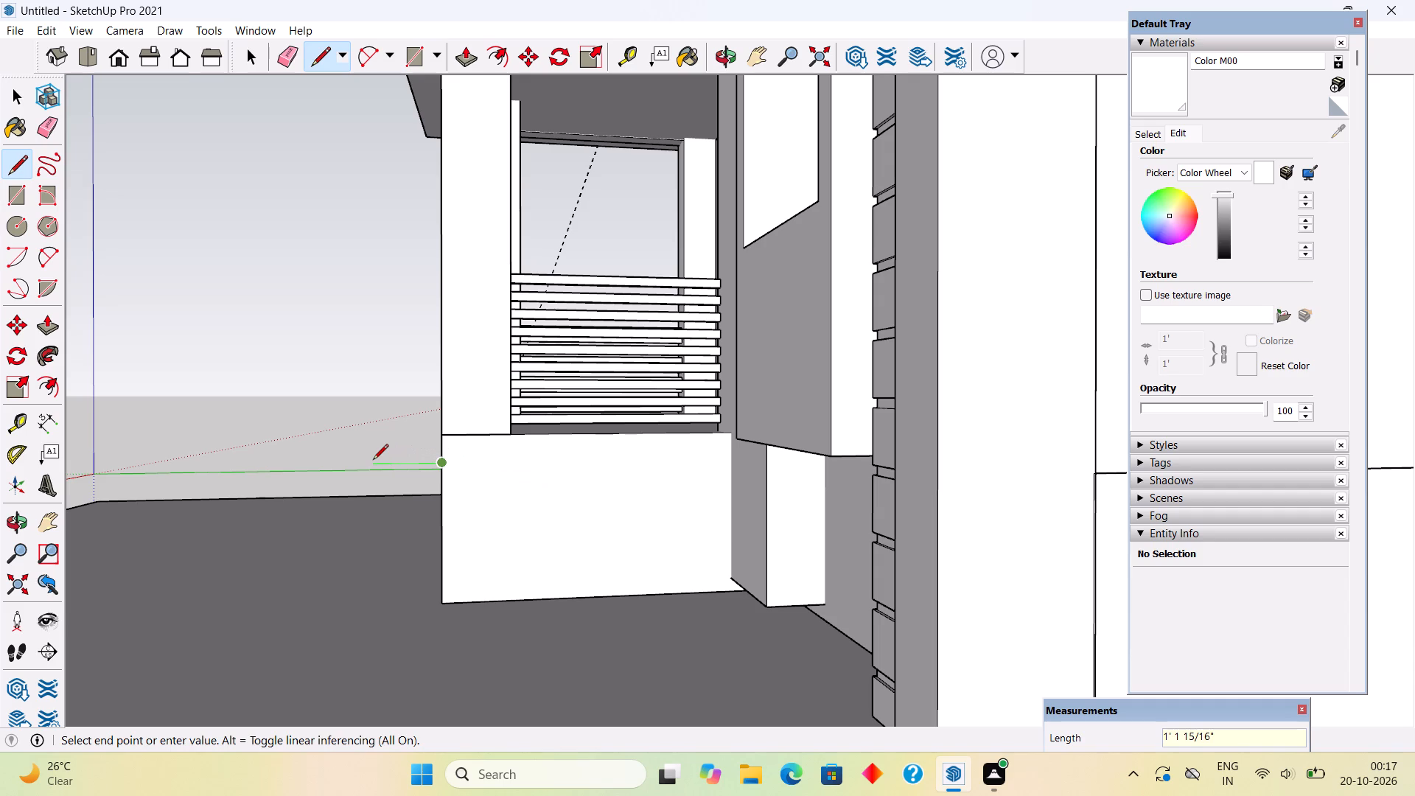
{"action": "type", "text": "11\""}
{"action": "key", "text": "Return"}
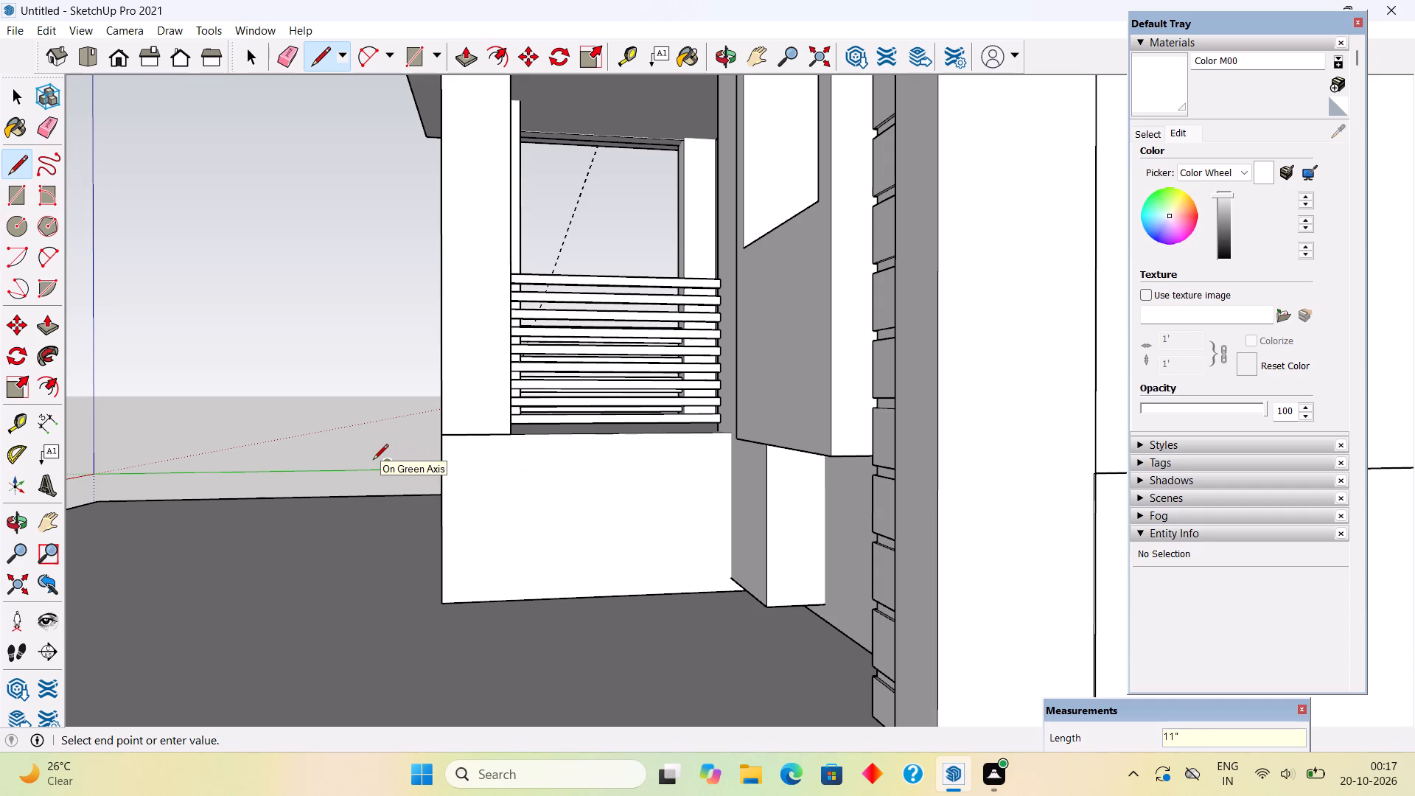
{"action": "scroll", "coordinate": [373, 461], "scroll_direction": "down", "scroll_amount": 6}
{"action": "scroll", "coordinate": [377, 493], "scroll_direction": "up", "scroll_amount": 5}
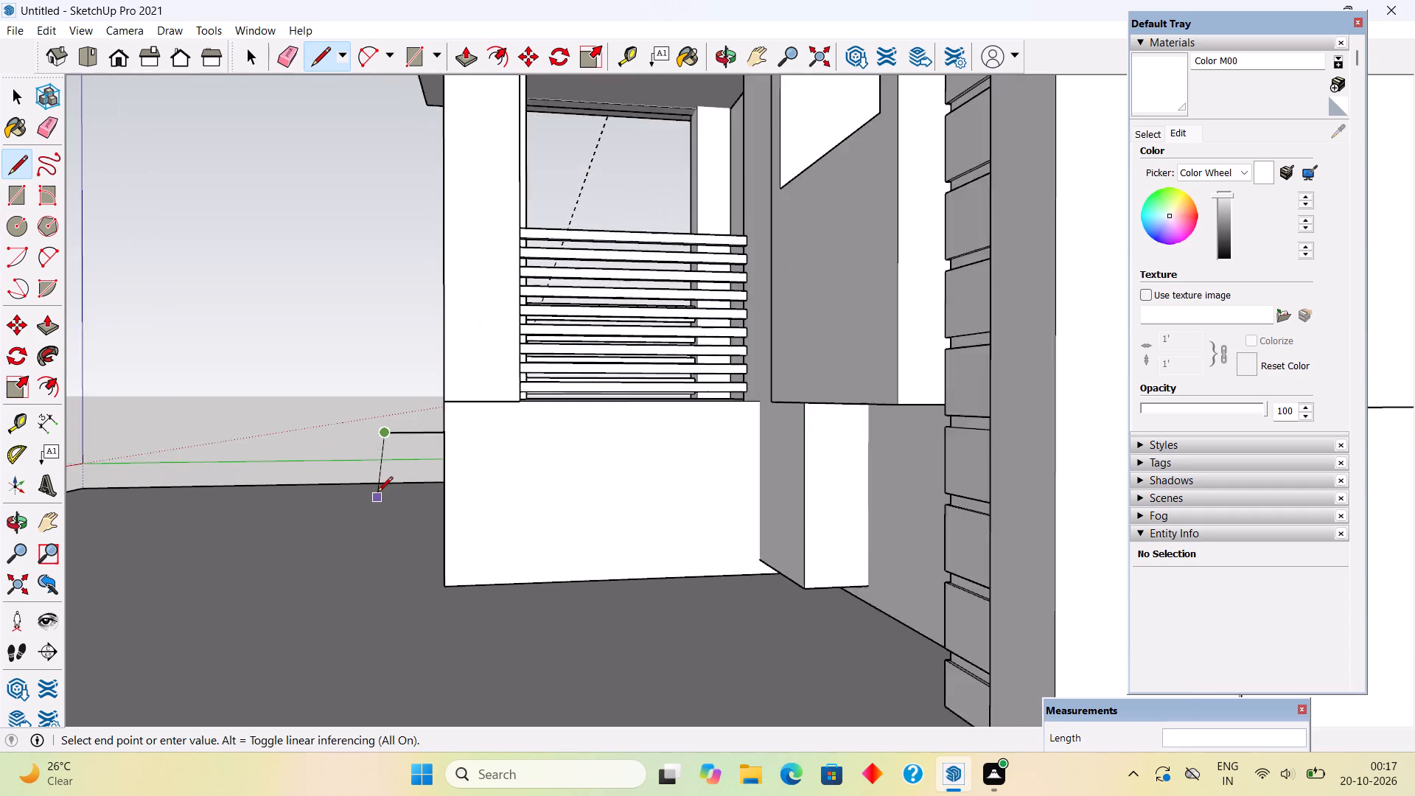
{"action": "type", "text": "6\""}
{"action": "key", "text": "Return"}
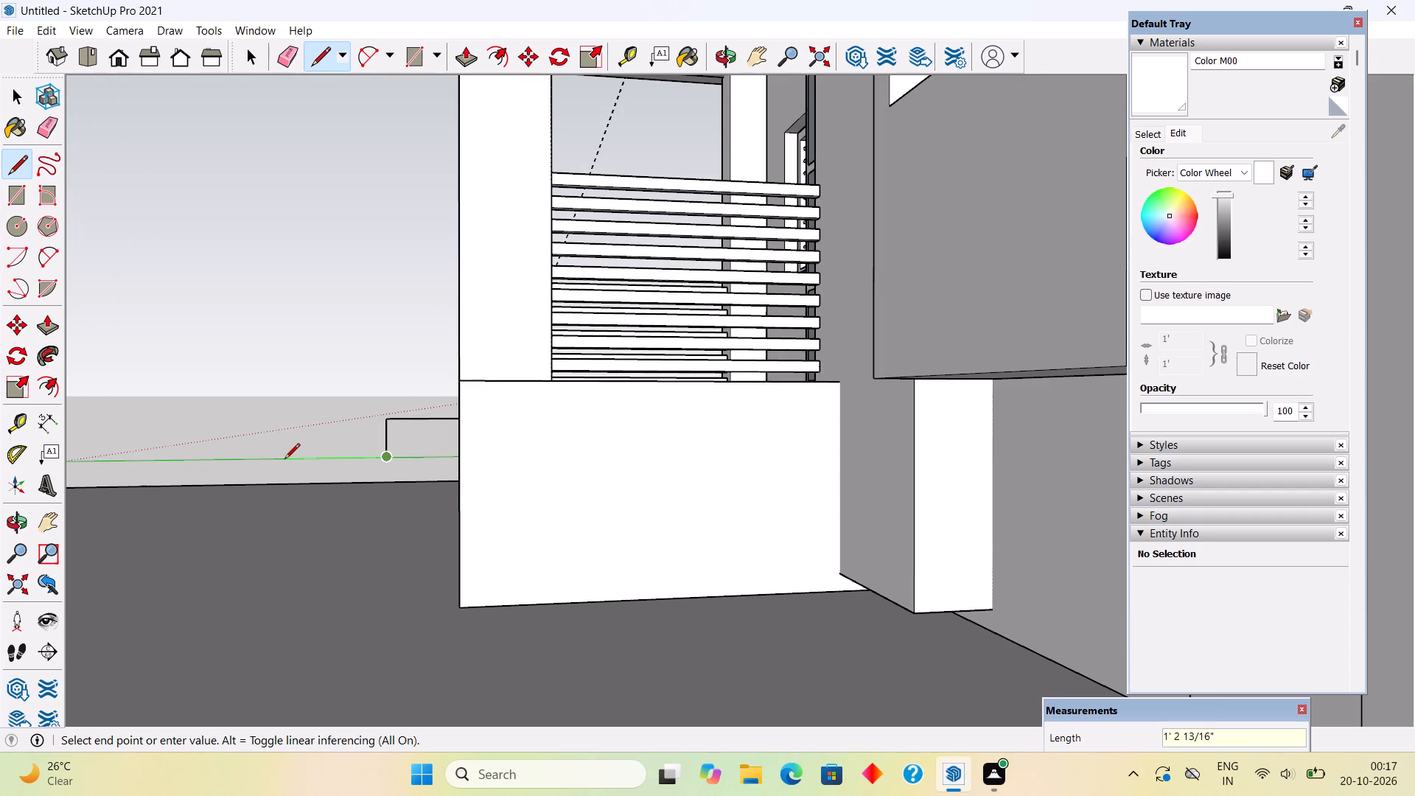
{"action": "type", "text": "11\""}
{"action": "key", "text": "Return"}
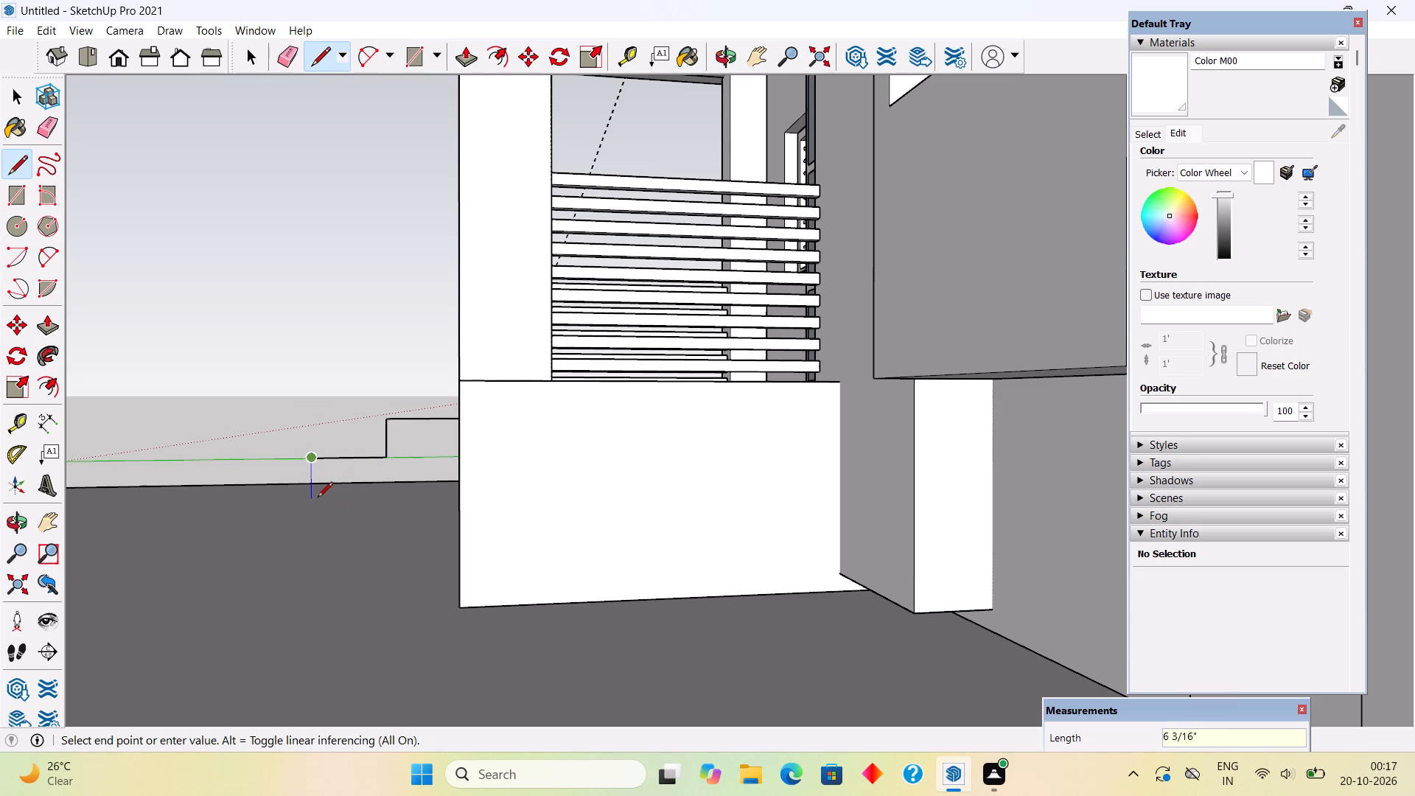
{"action": "type", "text": "6\""}
{"action": "key", "text": "Return"}
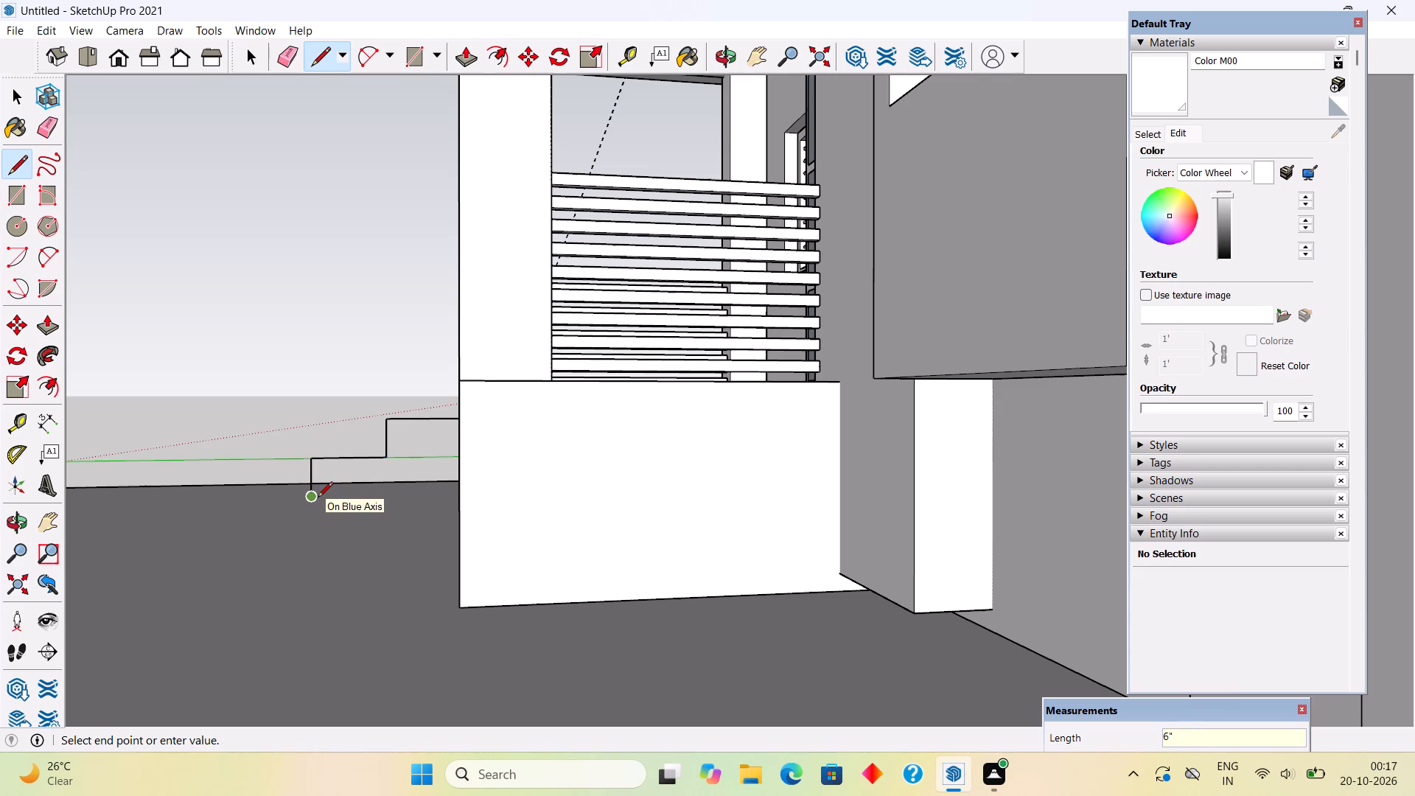
Continue the stair profile down to the ground slab with three more 11" treads, each followed by a 6" riser.
{"action": "scroll", "coordinate": [360, 472], "scroll_direction": "down", "scroll_amount": 10}
{"action": "scroll", "coordinate": [267, 514], "scroll_direction": "up", "scroll_amount": 5}
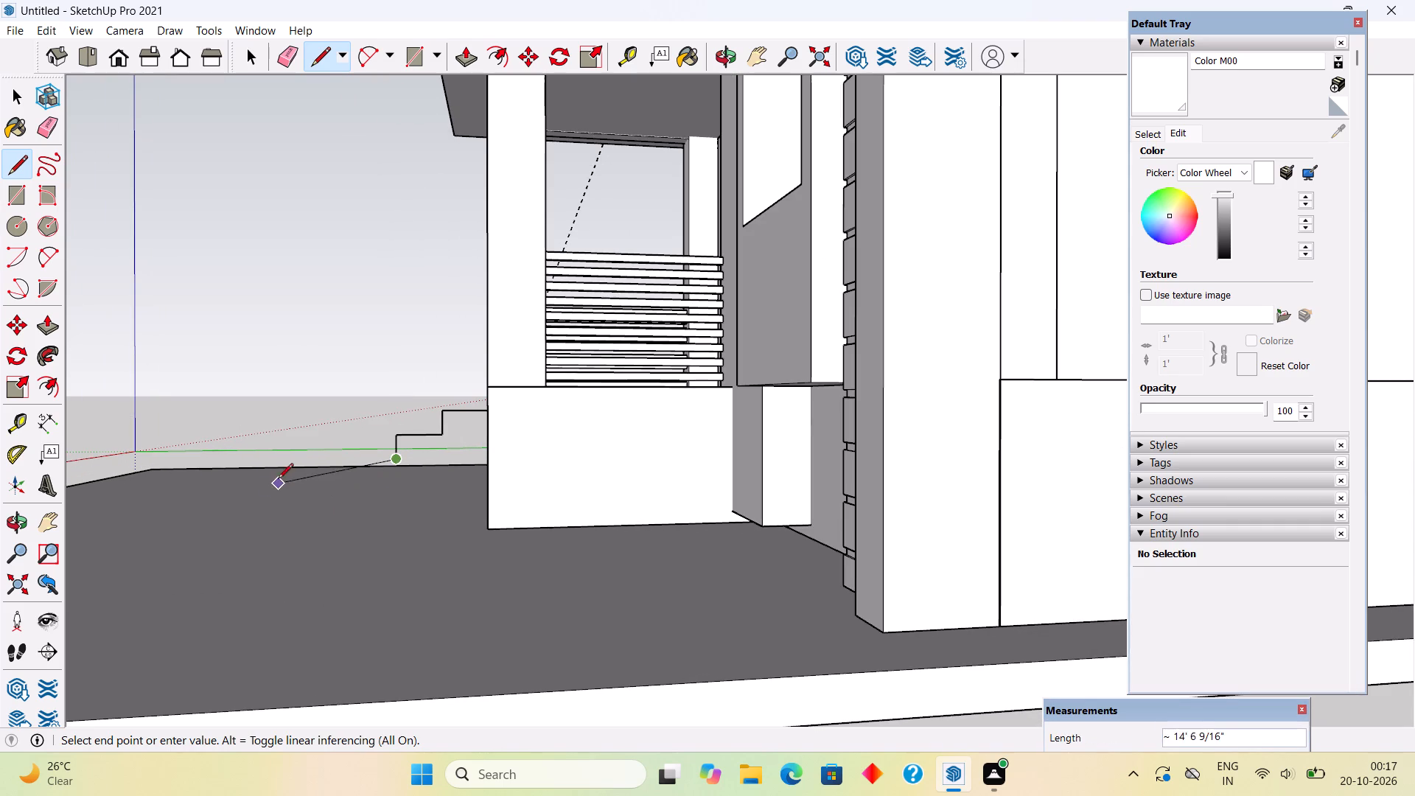
{"action": "scroll", "coordinate": [283, 463], "scroll_direction": "up", "scroll_amount": 5}
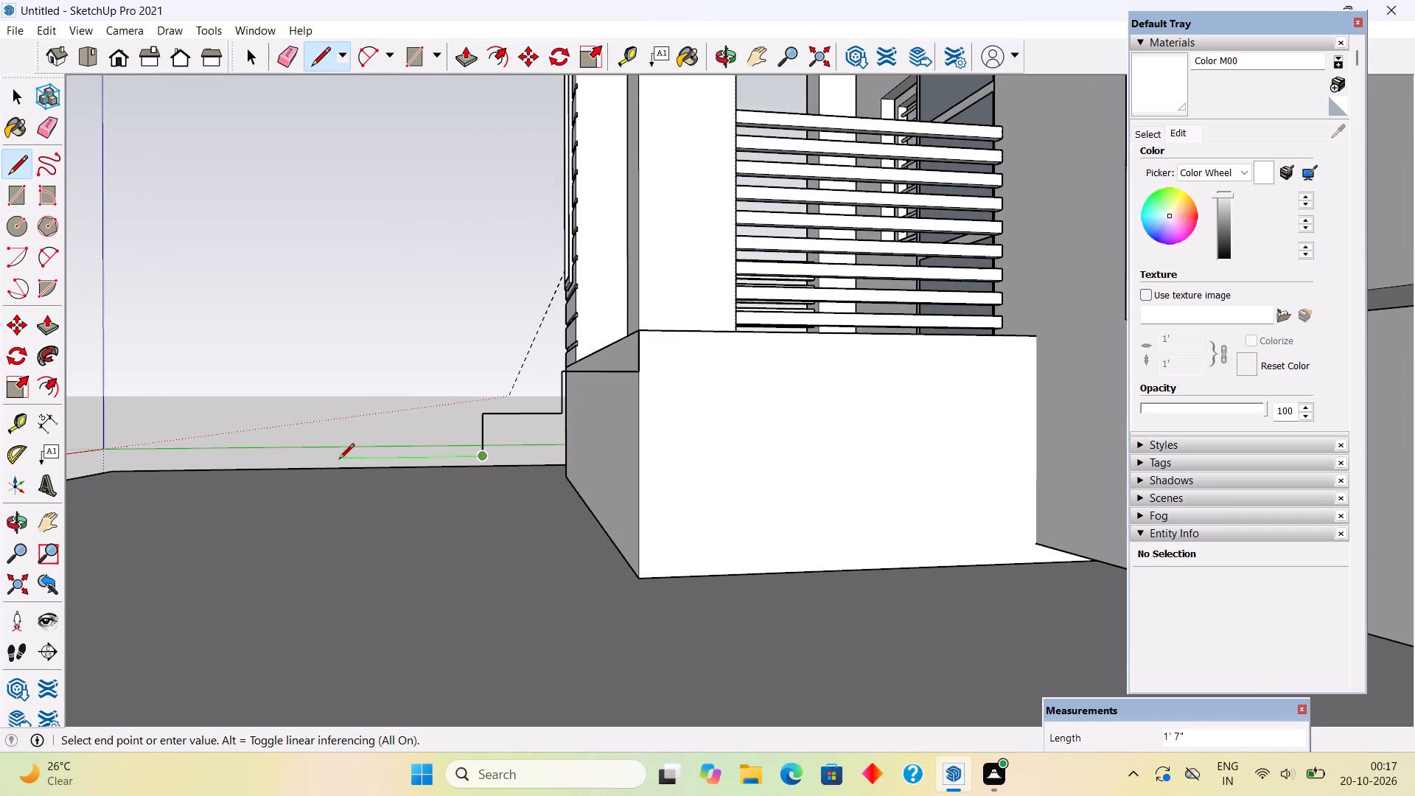
{"action": "type", "text": "11\""}
{"action": "key", "text": "Return"}
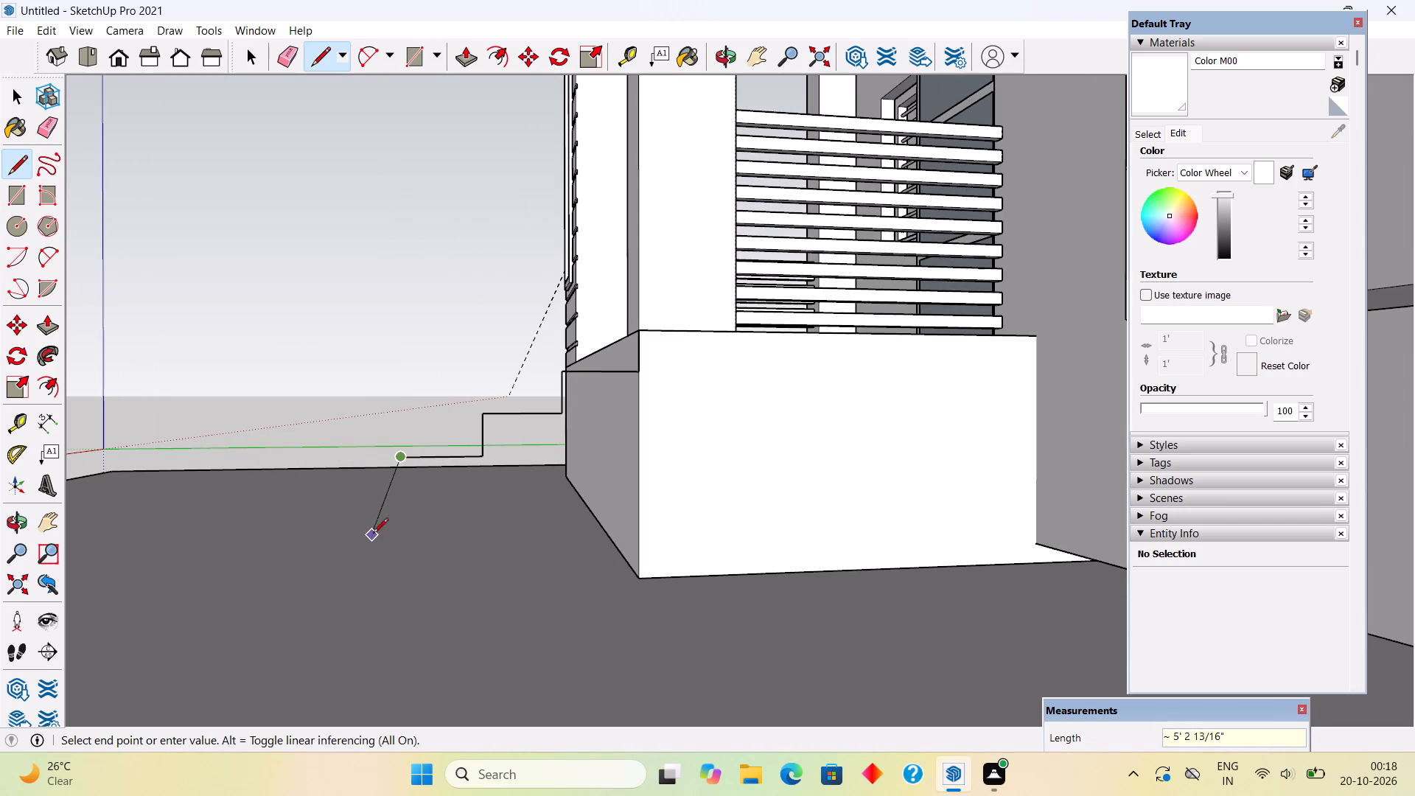
{"action": "type", "text": "6\""}
{"action": "key", "text": "Return"}
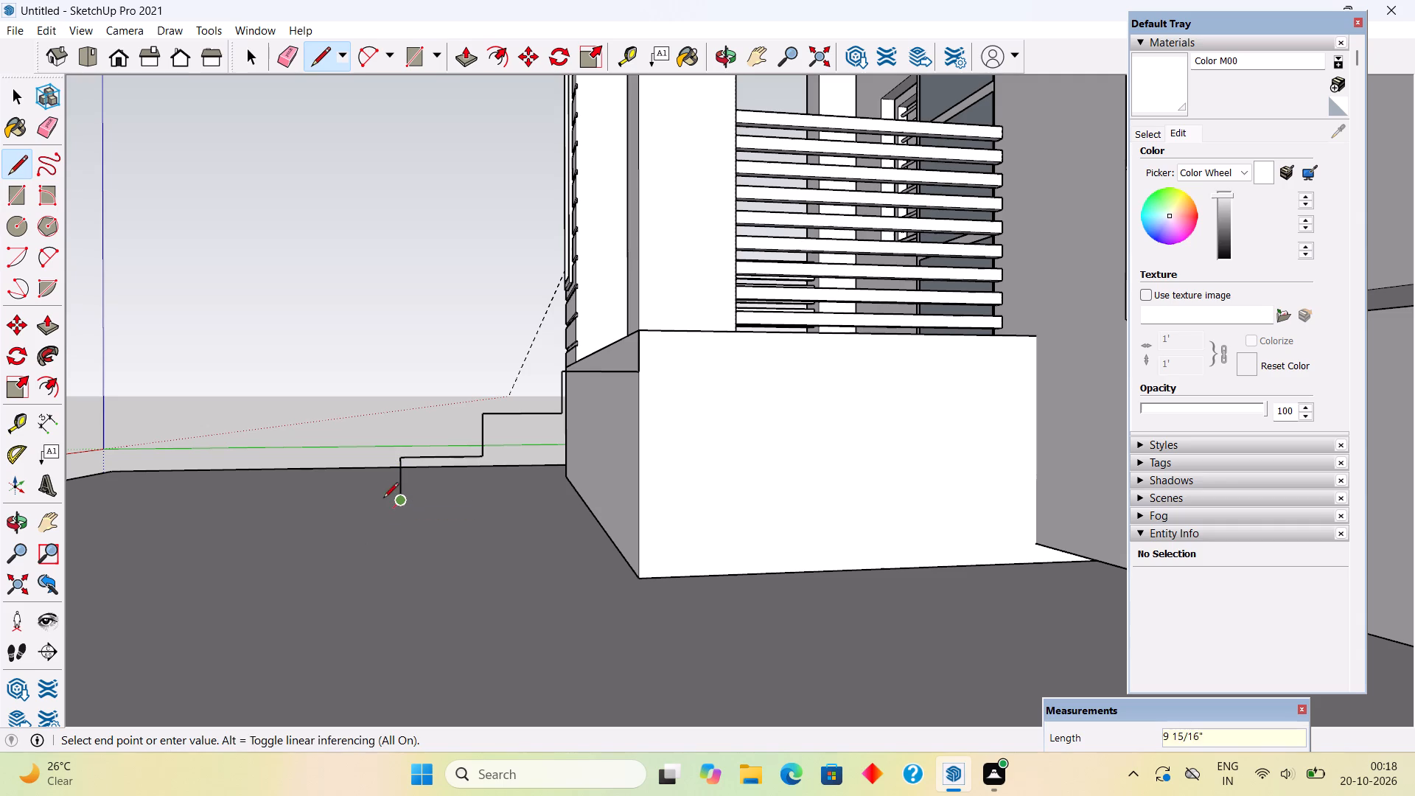
{"action": "type", "text": "11\""}
{"action": "key", "text": "Return"}
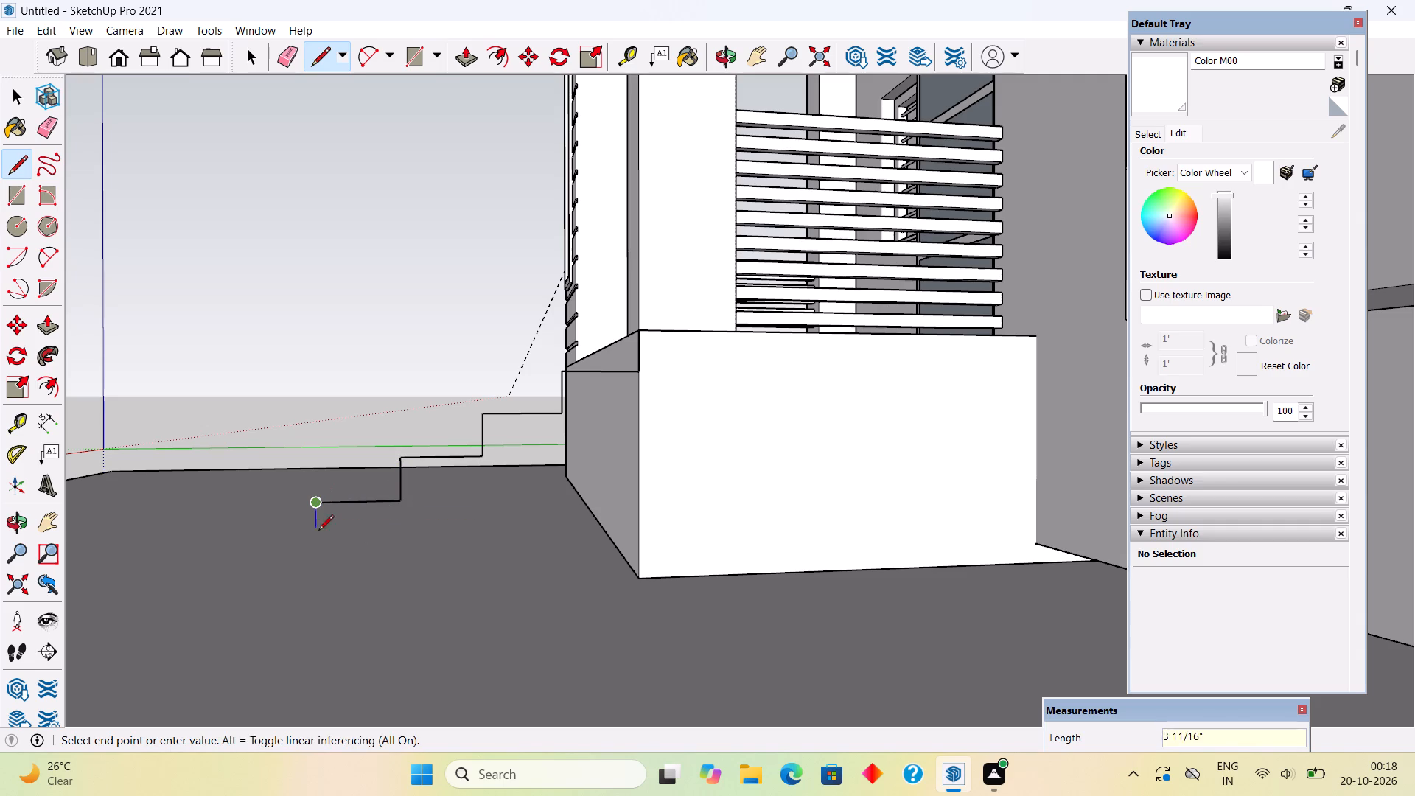
{"action": "type", "text": "6\""}
{"action": "key", "text": "Return"}
{"action": "type", "text": "11\""}
{"action": "key", "text": "Return"}
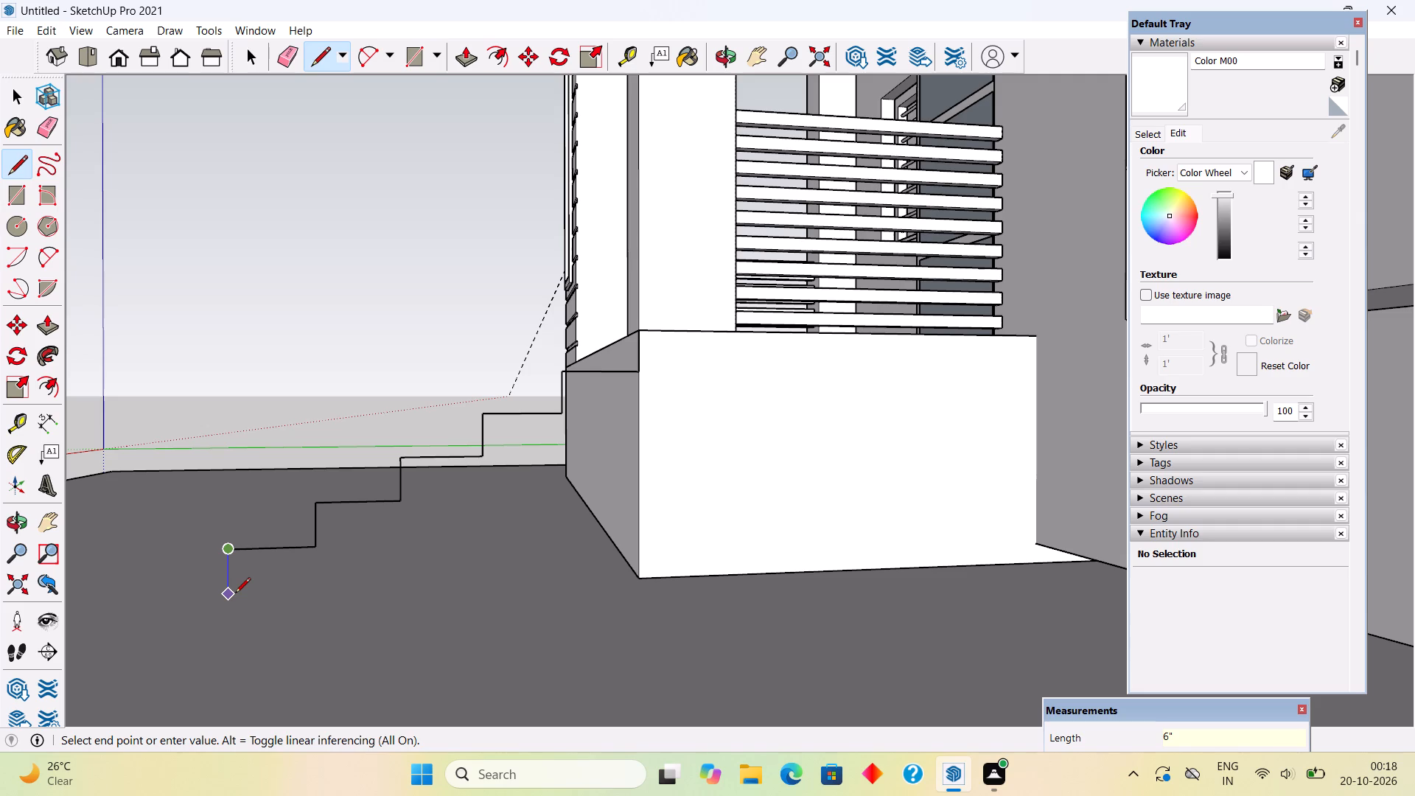
{"action": "left_click", "coordinate": [235, 594]}
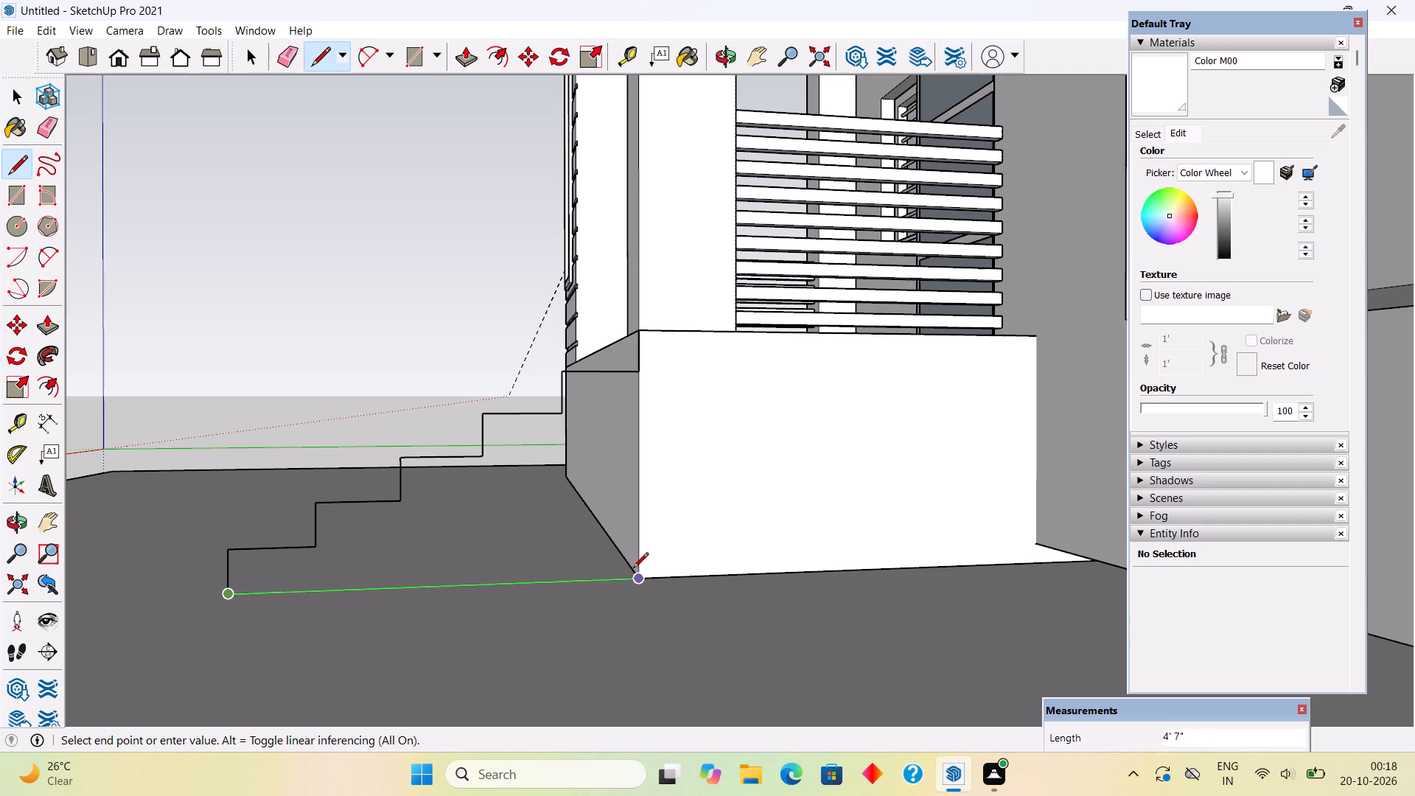
Close the stair profile with a 4' 7" base line to the plinth's bottom corner and a vertical line up the plinth edge.
{"action": "left_click", "coordinate": [638, 570]}
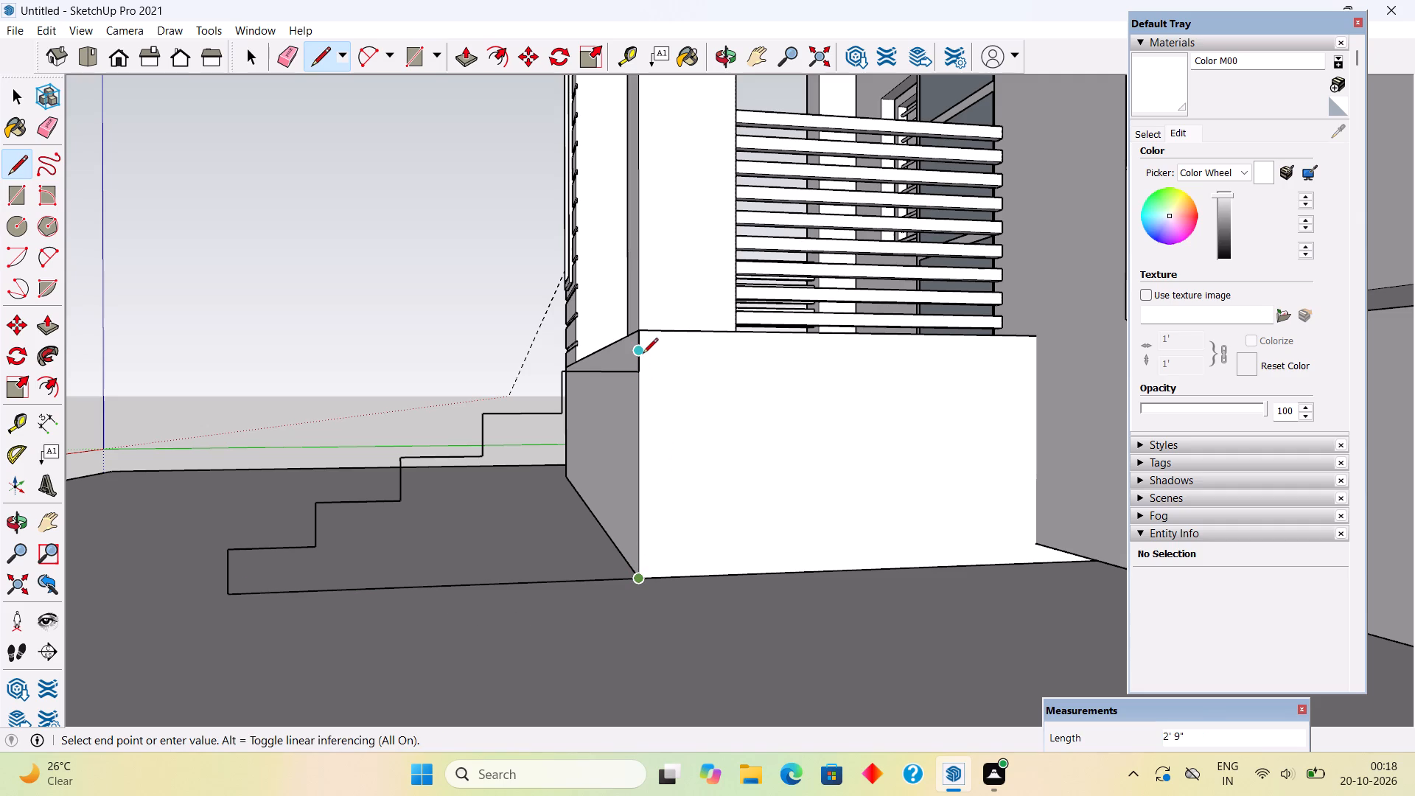
{"action": "left_click", "coordinate": [636, 376]}
{"action": "scroll", "coordinate": [659, 503], "scroll_direction": "down", "scroll_amount": 9}
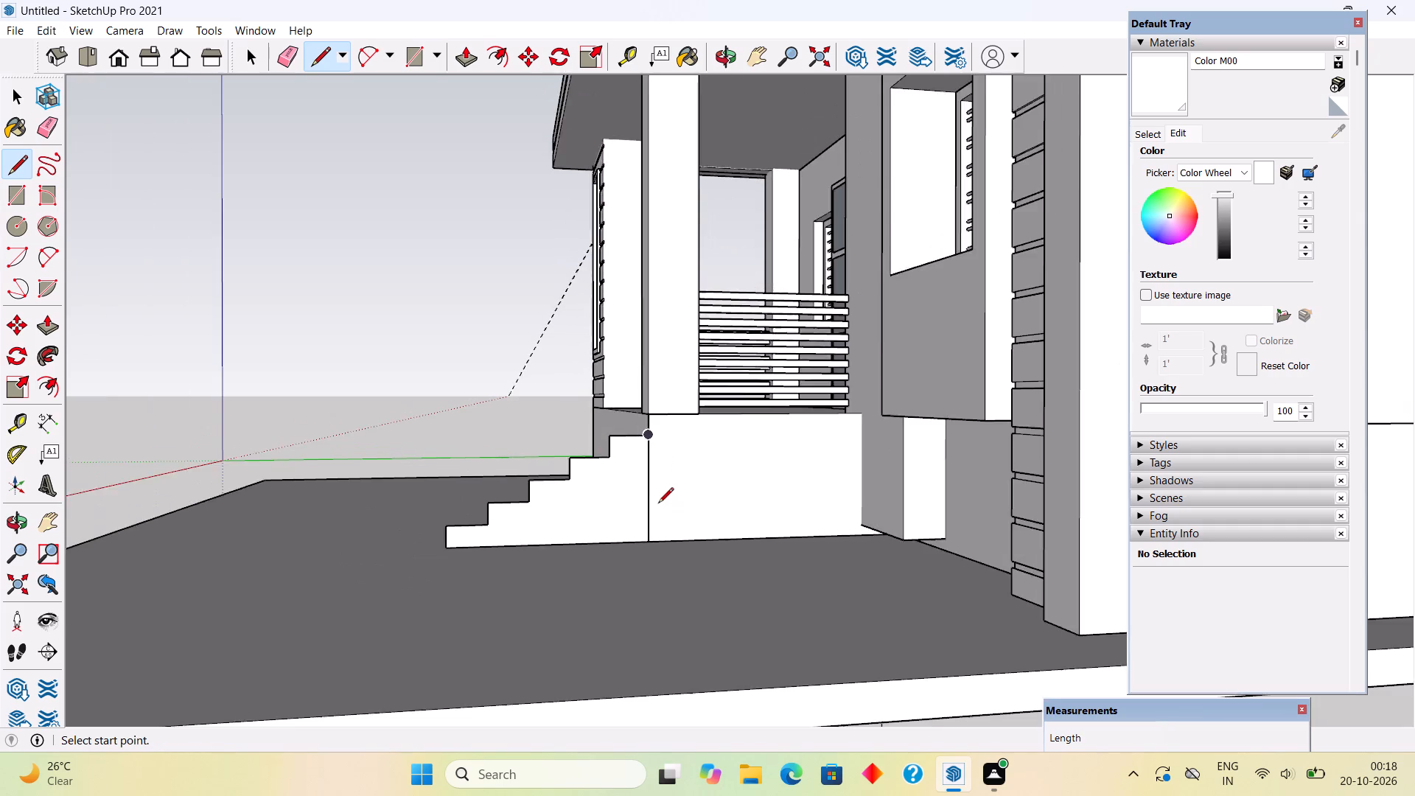
{"action": "scroll", "coordinate": [658, 504], "scroll_direction": "down", "scroll_amount": 1}
{"action": "key", "text": "space"}
Push/Pull the stair profile face about 8' 1" across the front of the porch plinth to form the entrance steps.
{"action": "middle_click_drag", "start_coordinate": [650, 520], "coordinate": [834, 523]}
{"action": "scroll", "coordinate": [834, 523], "scroll_direction": "down", "scroll_amount": 4}
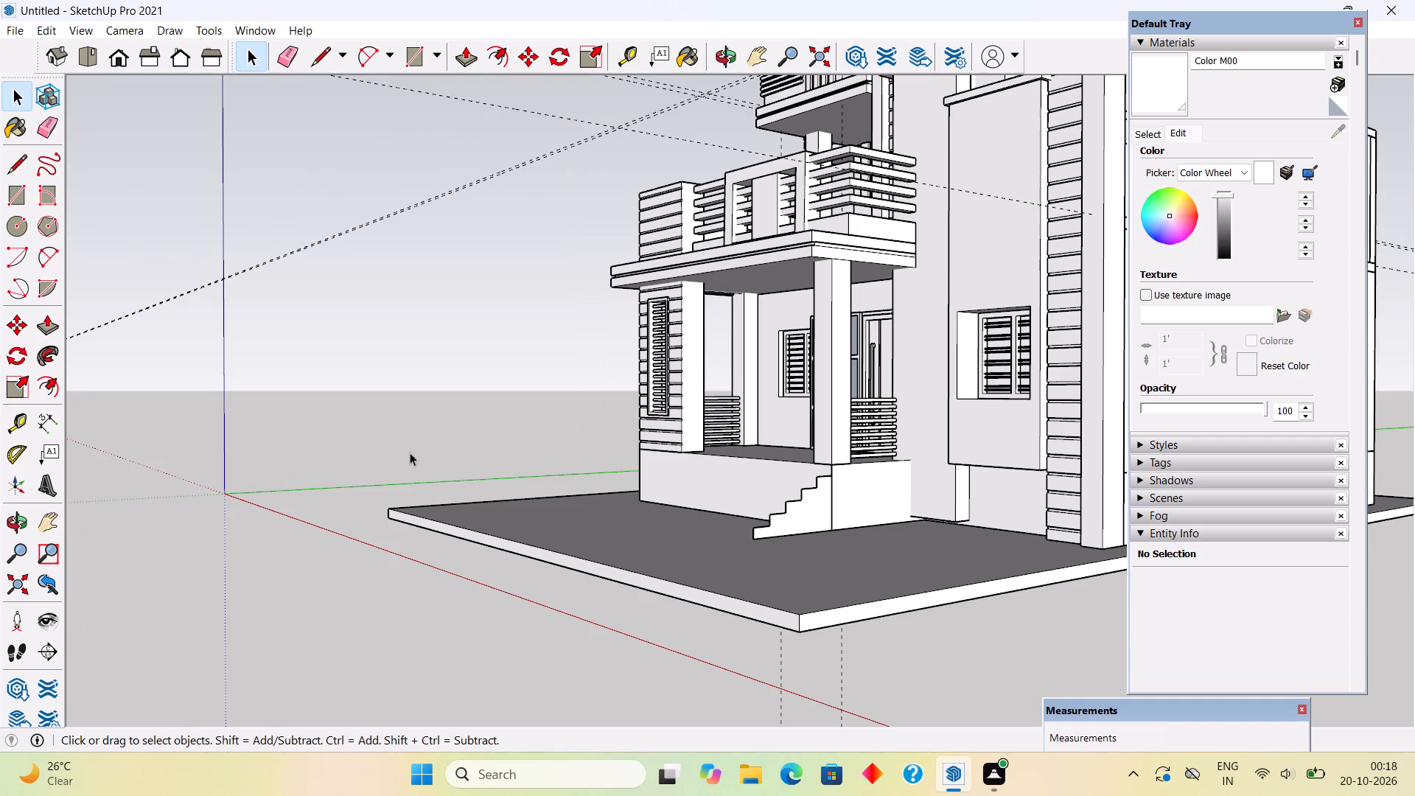
{"action": "middle_click_drag", "start_coordinate": [412, 456], "coordinate": [758, 523]}
{"action": "scroll", "coordinate": [758, 524], "scroll_direction": "down", "scroll_amount": 3}
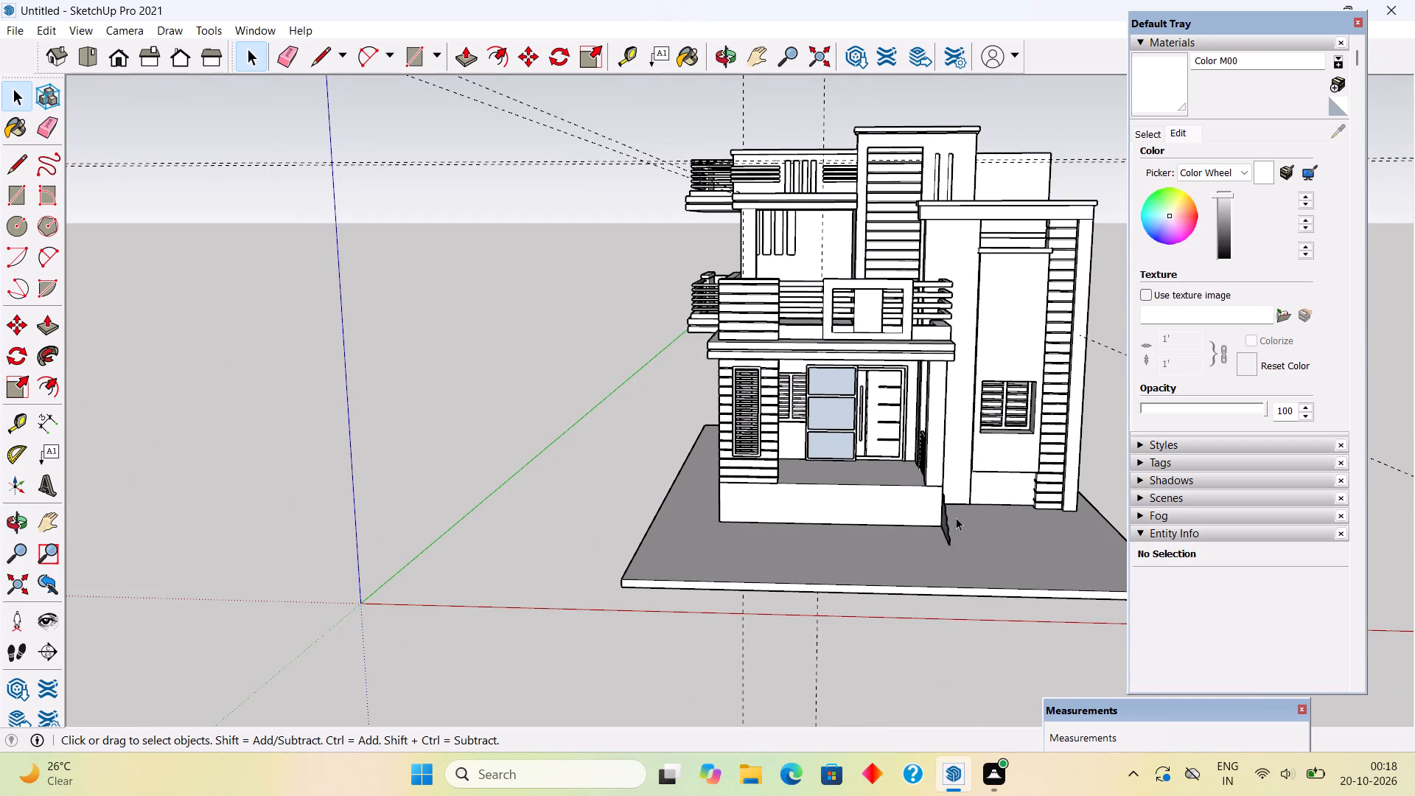
{"action": "middle_click_drag", "start_coordinate": [919, 520], "coordinate": [968, 500]}
{"action": "scroll", "coordinate": [968, 500], "scroll_direction": "up", "scroll_amount": 1}
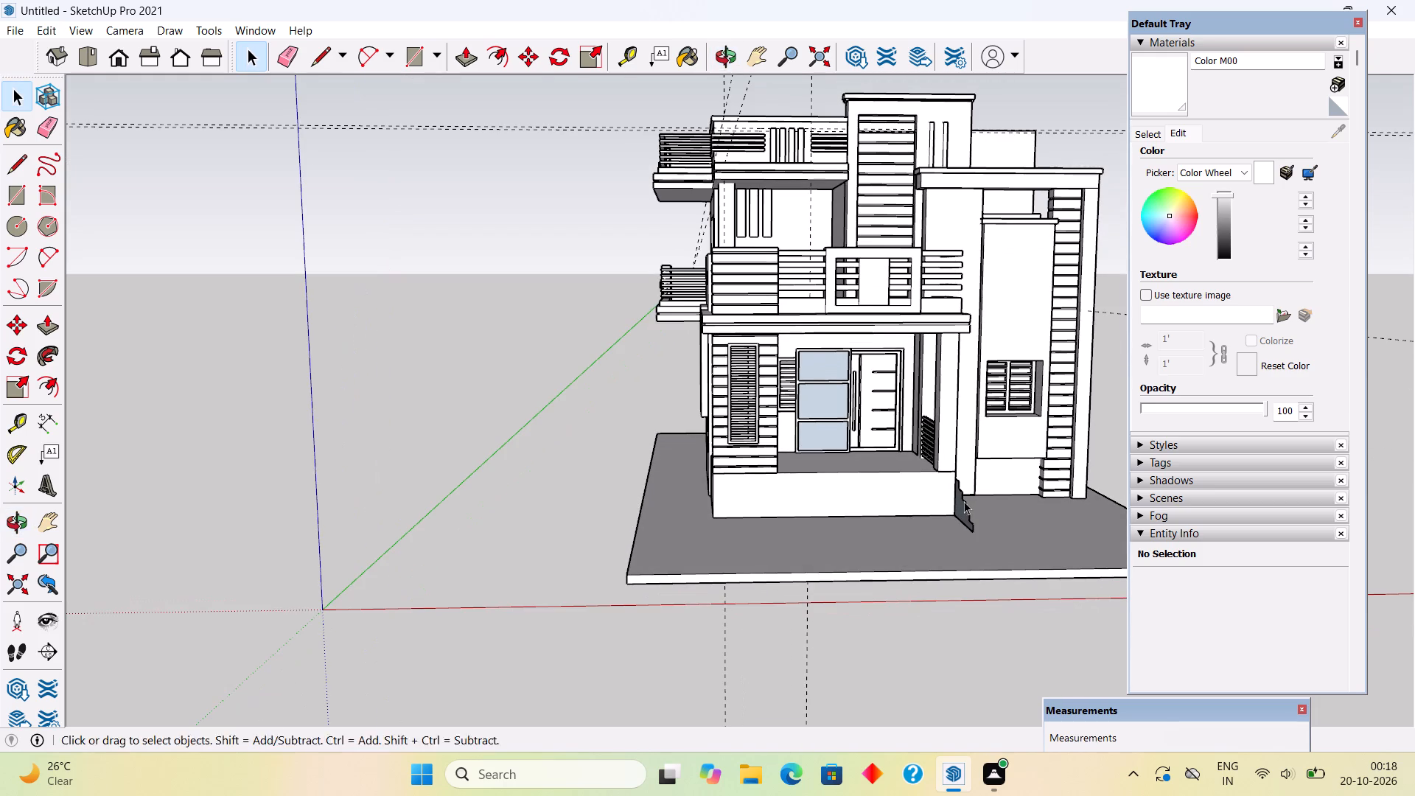
{"action": "key", "text": "m"}
{"action": "key", "text": "p"}
{"action": "scroll", "coordinate": [959, 512], "scroll_direction": "up", "scroll_amount": 6}
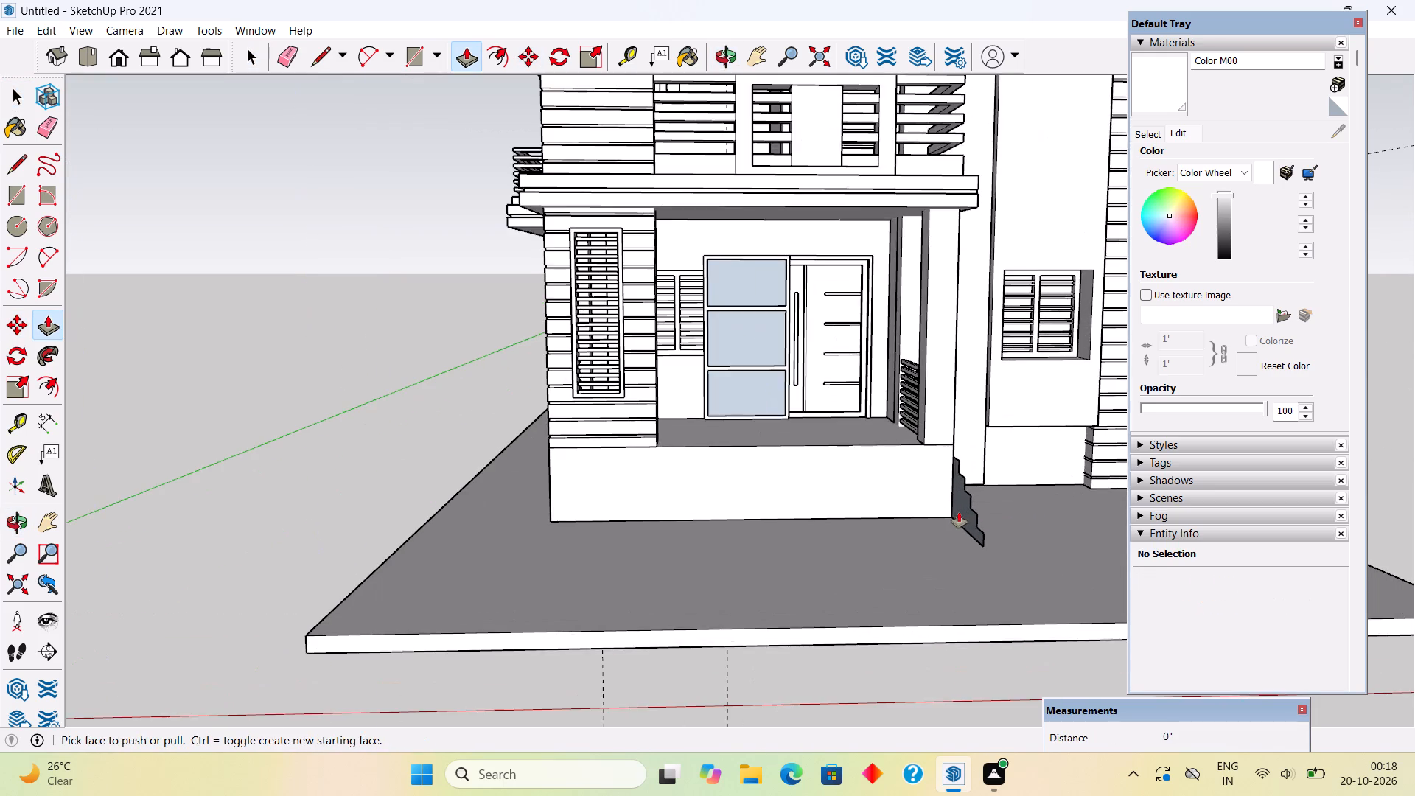
{"action": "left_click", "coordinate": [959, 512]}
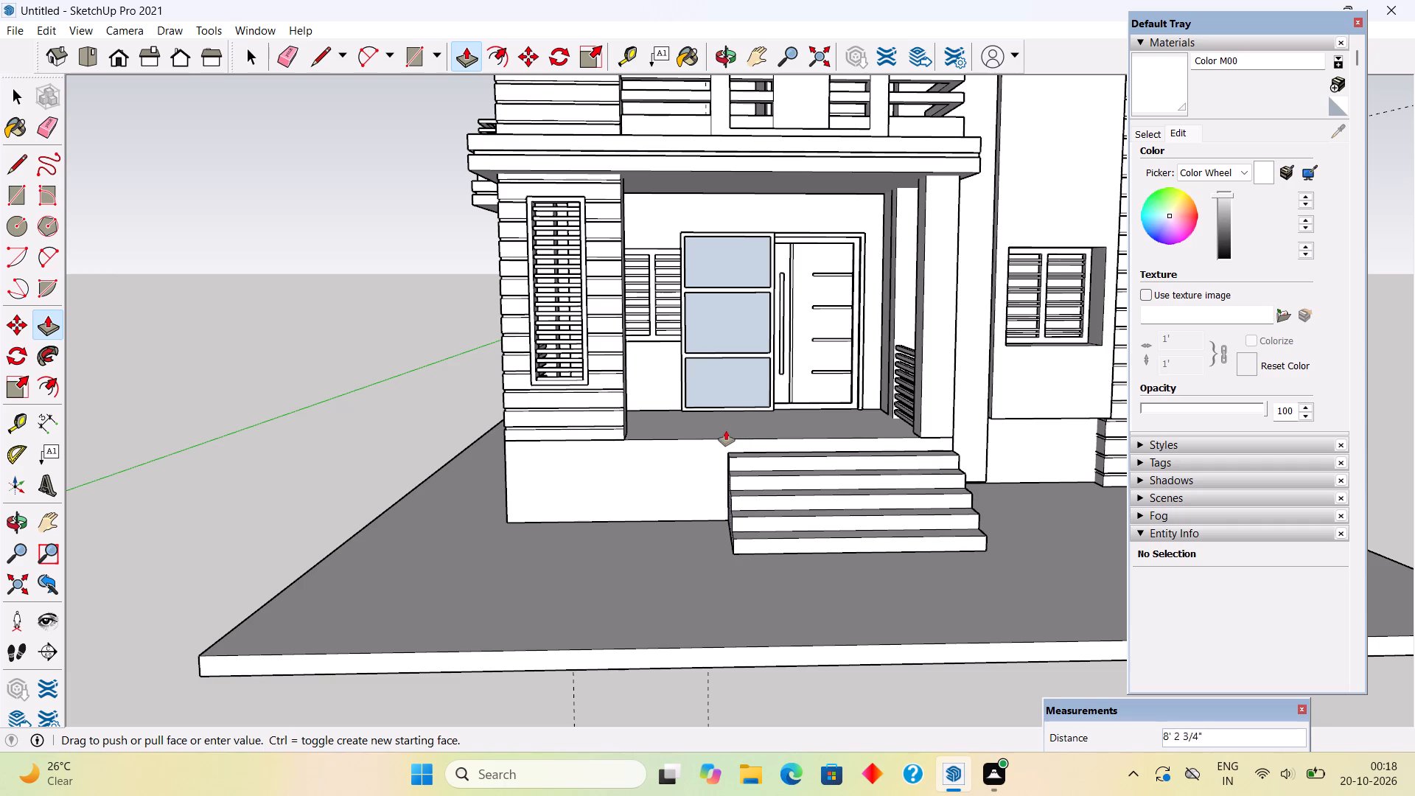
{"action": "scroll", "coordinate": [742, 432], "scroll_direction": "up", "scroll_amount": 6}
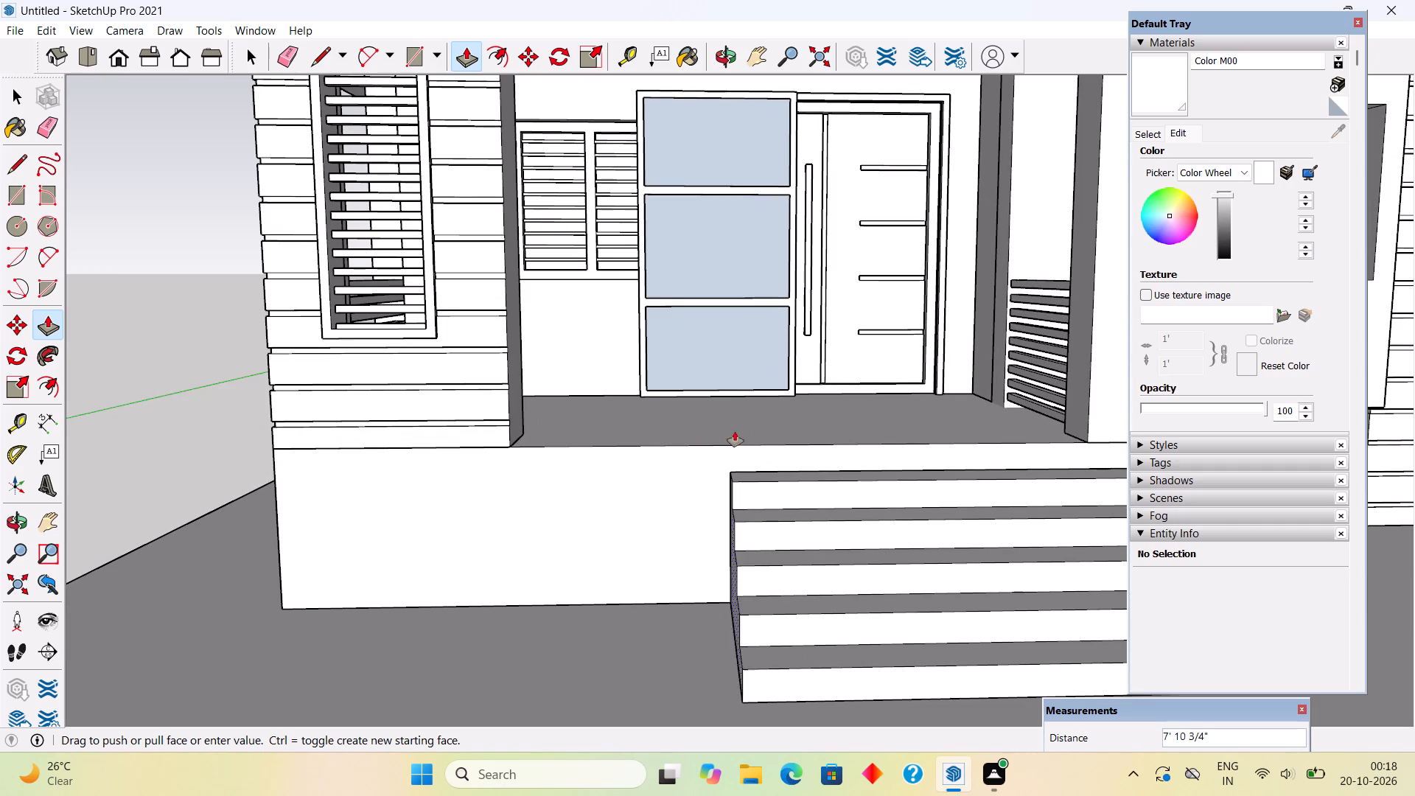
{"action": "left_click", "coordinate": [710, 444]}
{"action": "scroll", "coordinate": [567, 518], "scroll_direction": "down", "scroll_amount": 6}
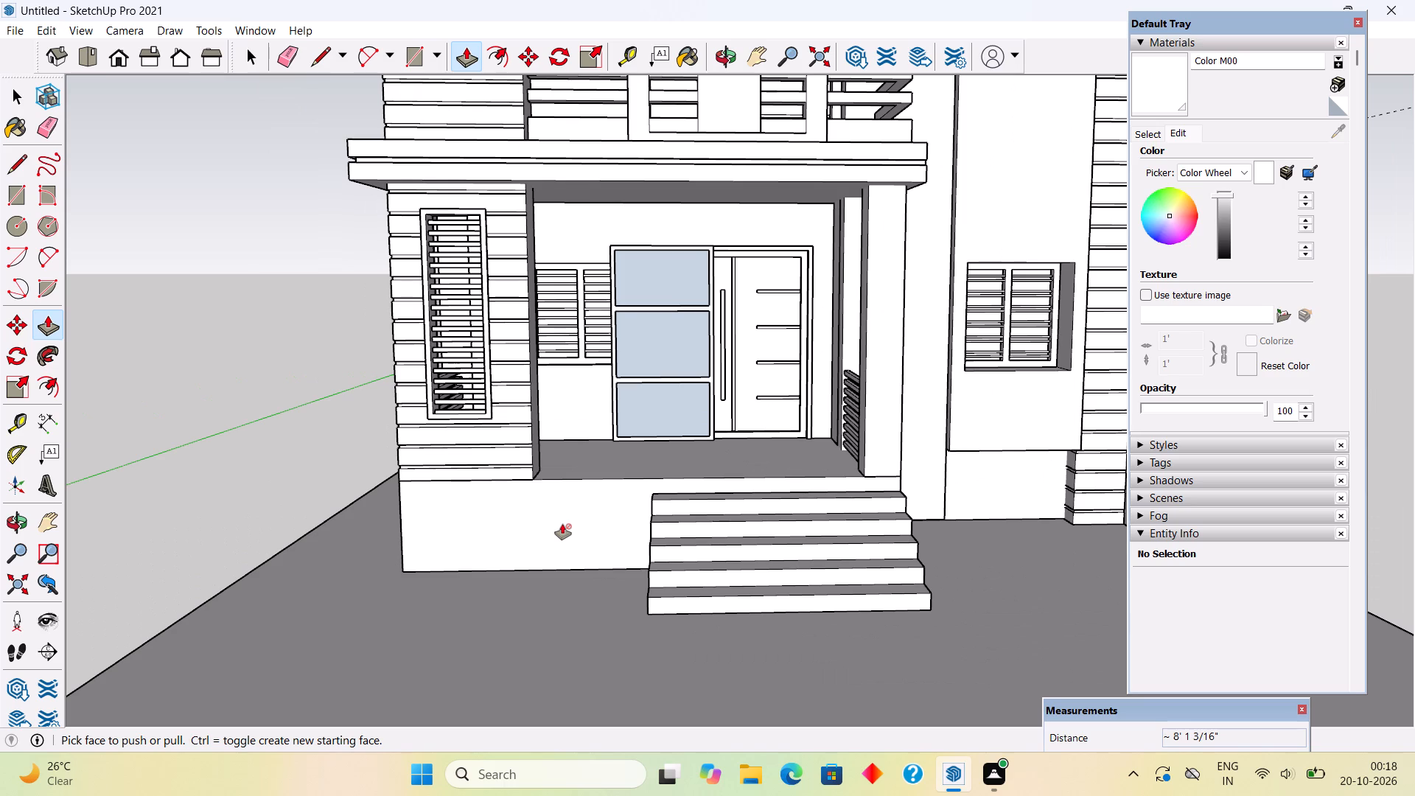
{"action": "key", "text": "space"}
Select all connected geometry of the entrance steps, make it a group and clear the selection.
{"action": "middle_click_drag", "start_coordinate": [780, 512], "coordinate": [794, 588]}
{"action": "triple_click", "coordinate": [783, 613]}
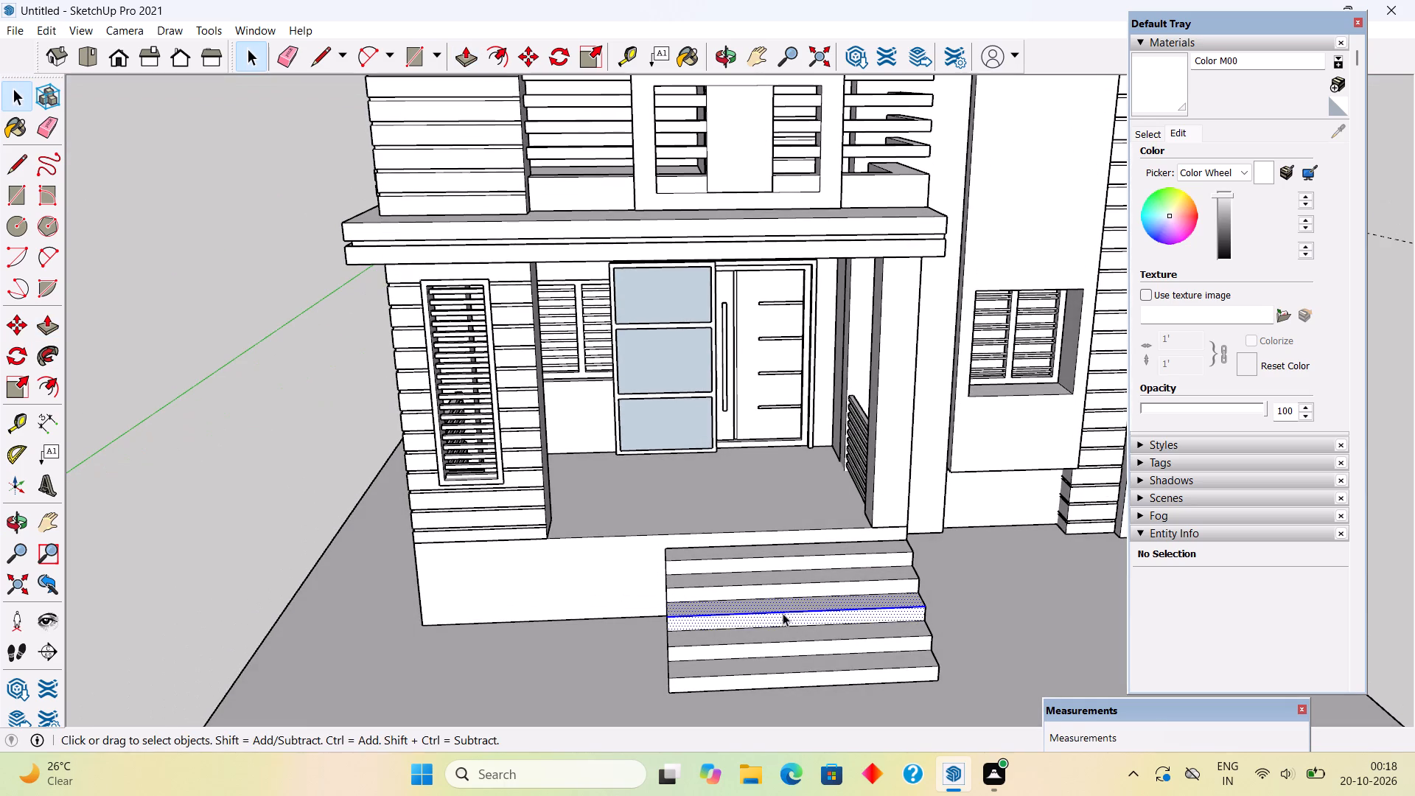
{"action": "left_click", "coordinate": [783, 613]}
{"action": "right_click", "coordinate": [783, 613]}
{"action": "left_click", "coordinate": [853, 484]}
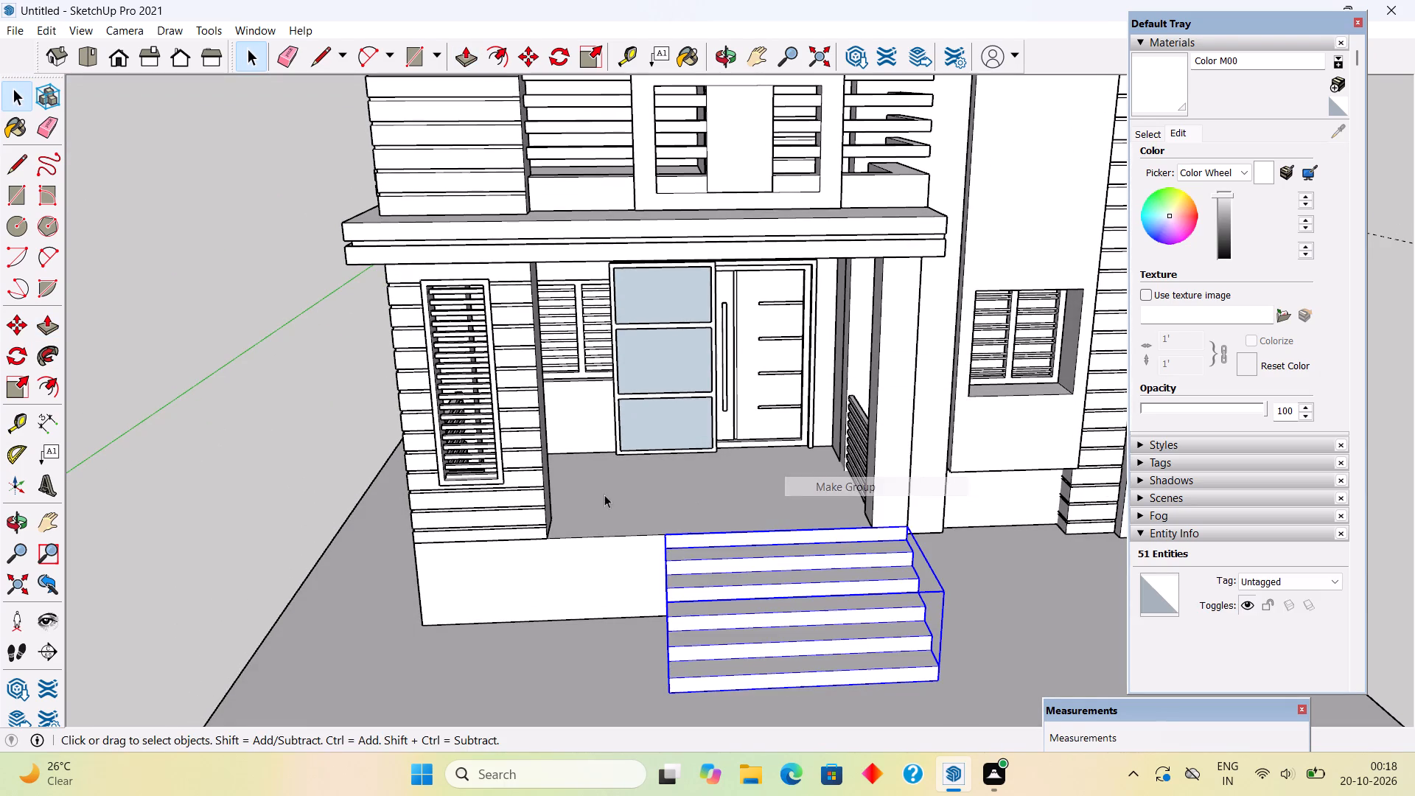
{"action": "left_click", "coordinate": [329, 415]}
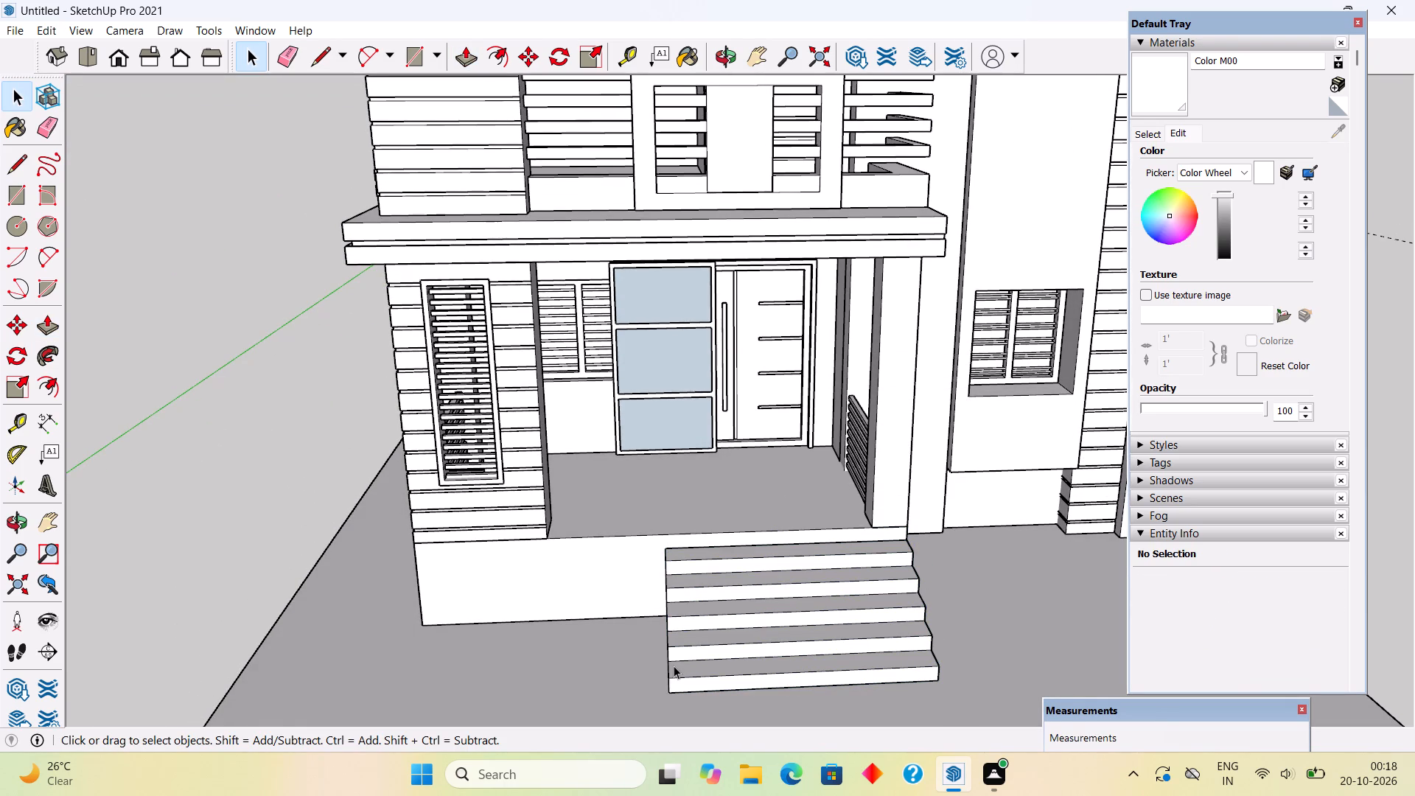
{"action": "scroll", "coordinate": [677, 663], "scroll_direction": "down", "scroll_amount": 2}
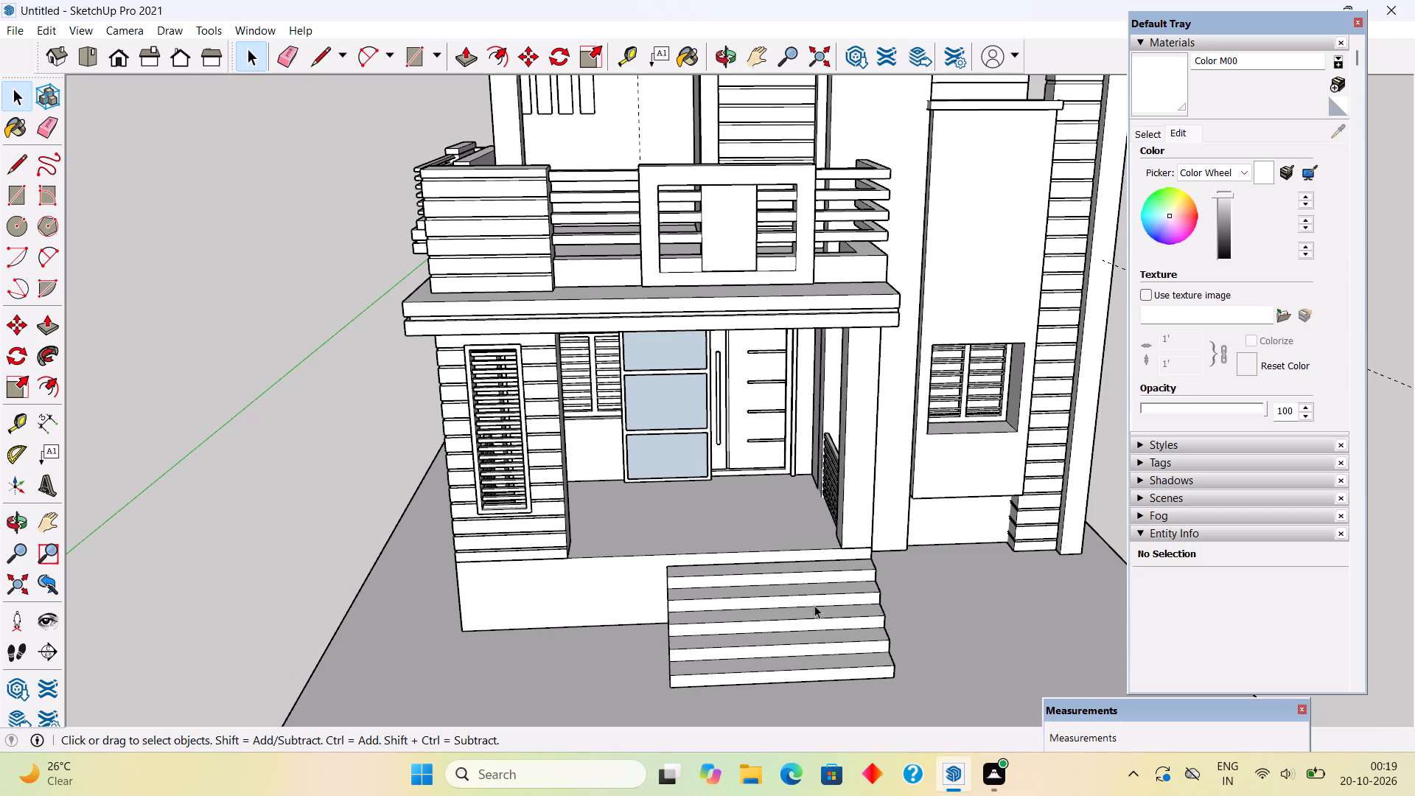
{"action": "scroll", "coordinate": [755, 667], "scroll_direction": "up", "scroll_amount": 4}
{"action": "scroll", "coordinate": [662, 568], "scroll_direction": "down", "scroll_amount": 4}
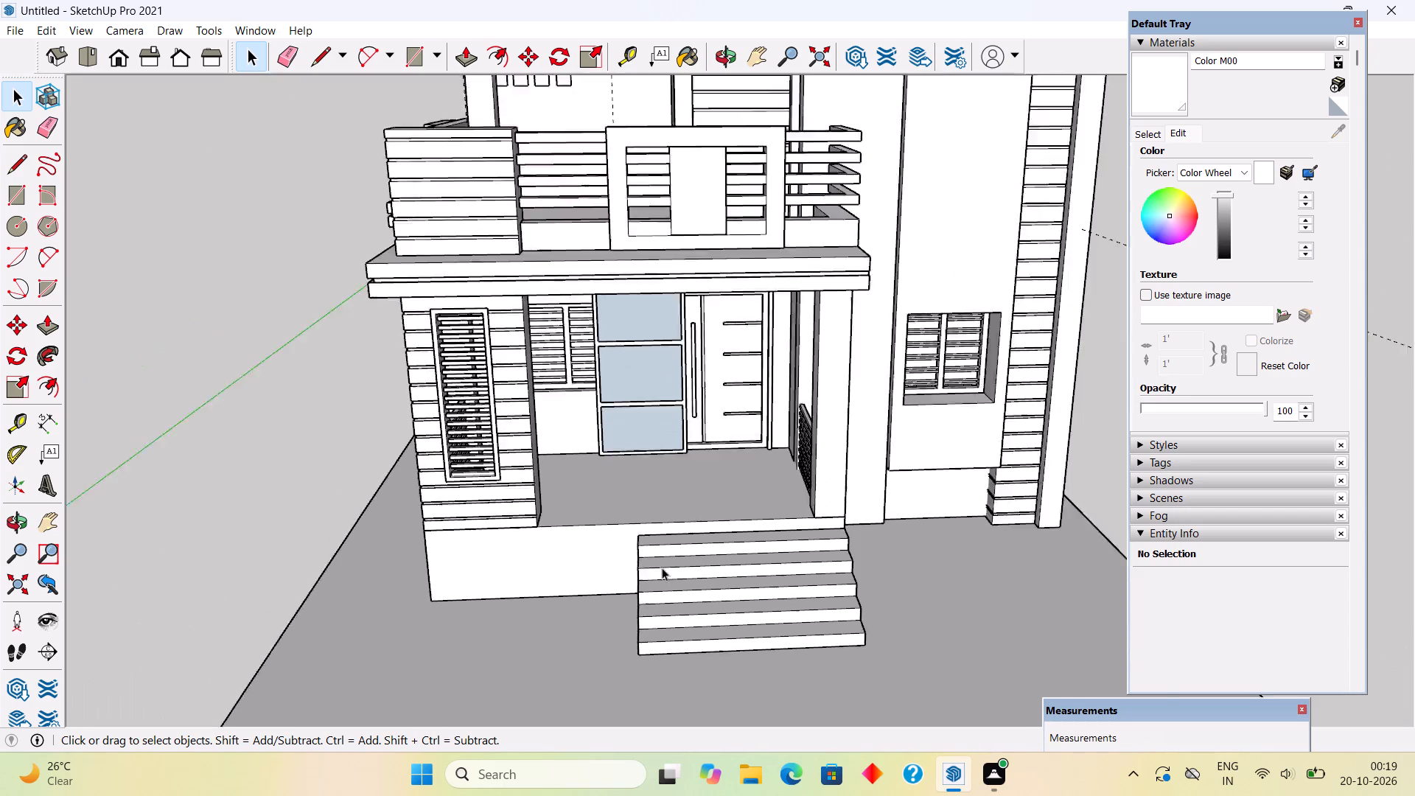
Draw a 4" by 4" square at the left front corner of the lowest tread of the entrance steps.
{"action": "scroll", "coordinate": [662, 568], "scroll_direction": "down", "scroll_amount": 2}
{"action": "middle_click_drag", "start_coordinate": [676, 449], "coordinate": [665, 540]}
{"action": "scroll", "coordinate": [687, 786], "scroll_direction": "up", "scroll_amount": 3}
{"action": "scroll", "coordinate": [682, 703], "scroll_direction": "up", "scroll_amount": 9}
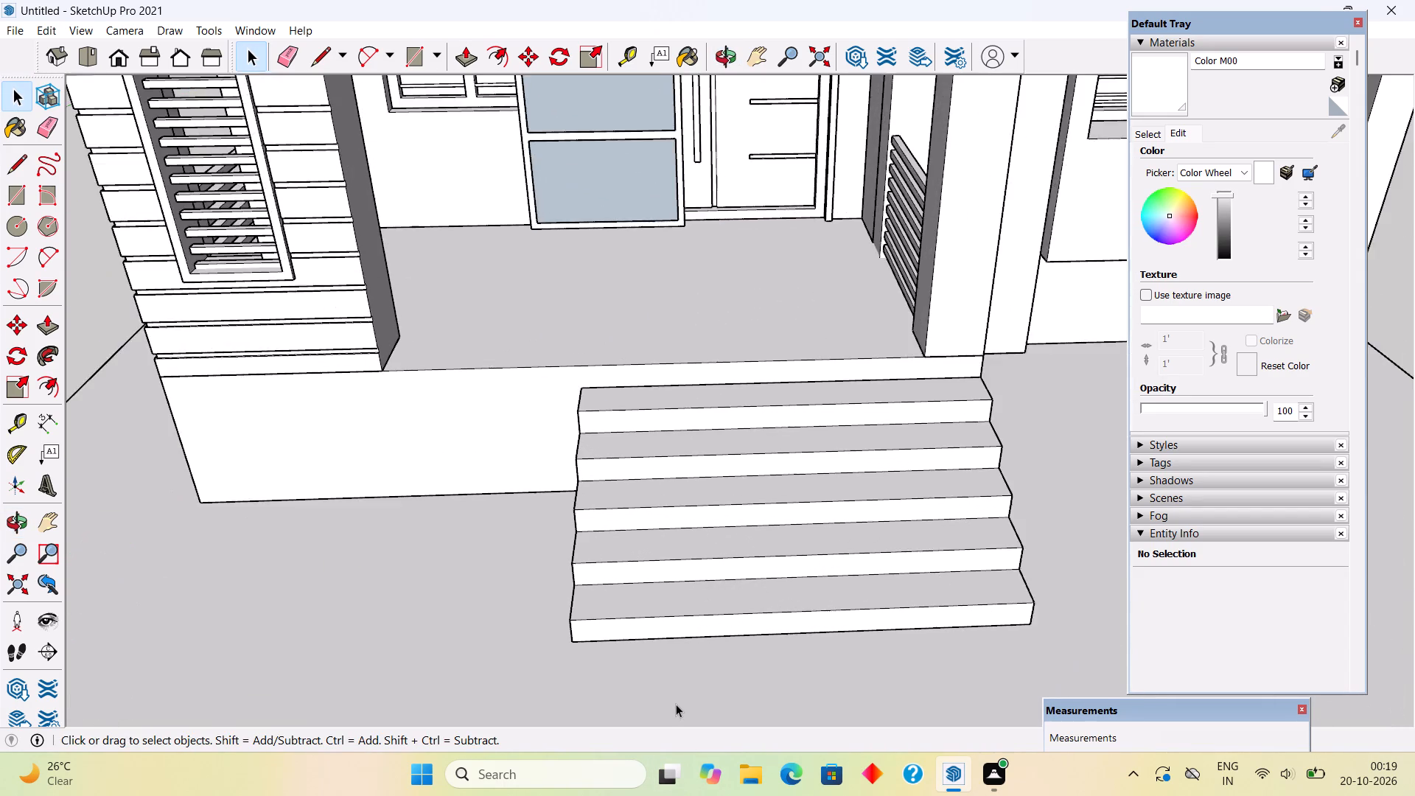
{"action": "scroll", "coordinate": [676, 704], "scroll_direction": "up", "scroll_amount": 3}
{"action": "middle_click_drag", "start_coordinate": [658, 590], "coordinate": [644, 619]}
{"action": "scroll", "coordinate": [606, 654], "scroll_direction": "up", "scroll_amount": 3}
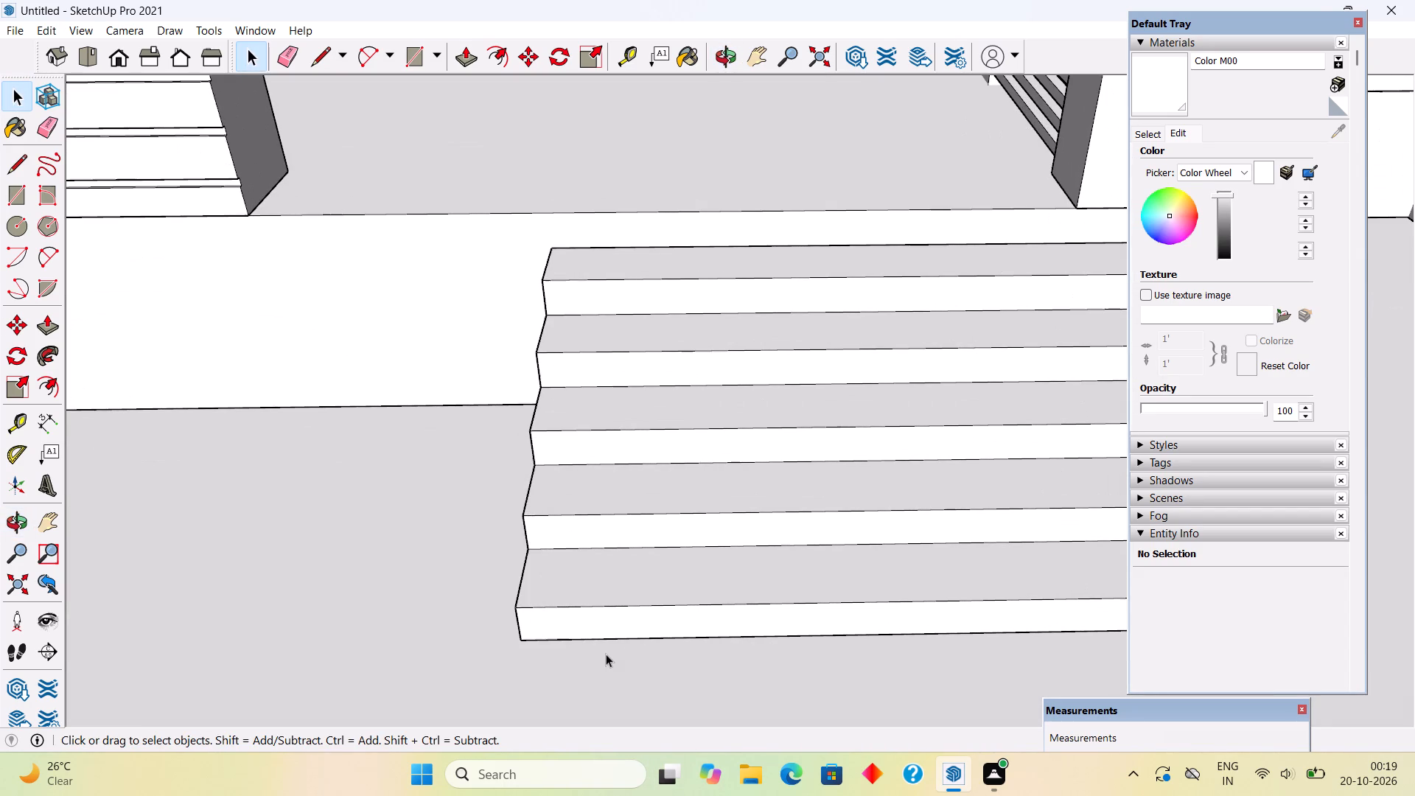
{"action": "key", "text": "r"}
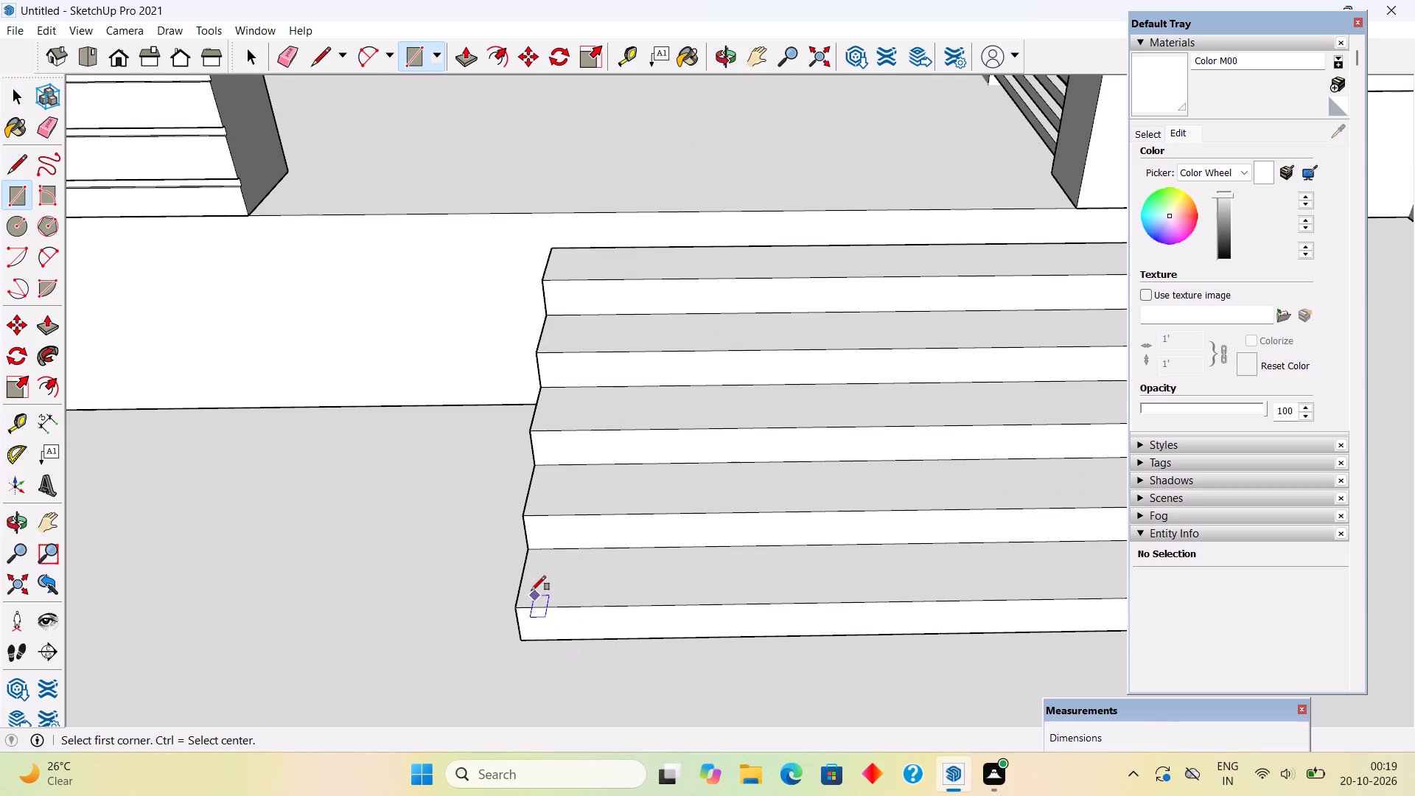
{"action": "left_click", "coordinate": [514, 610]}
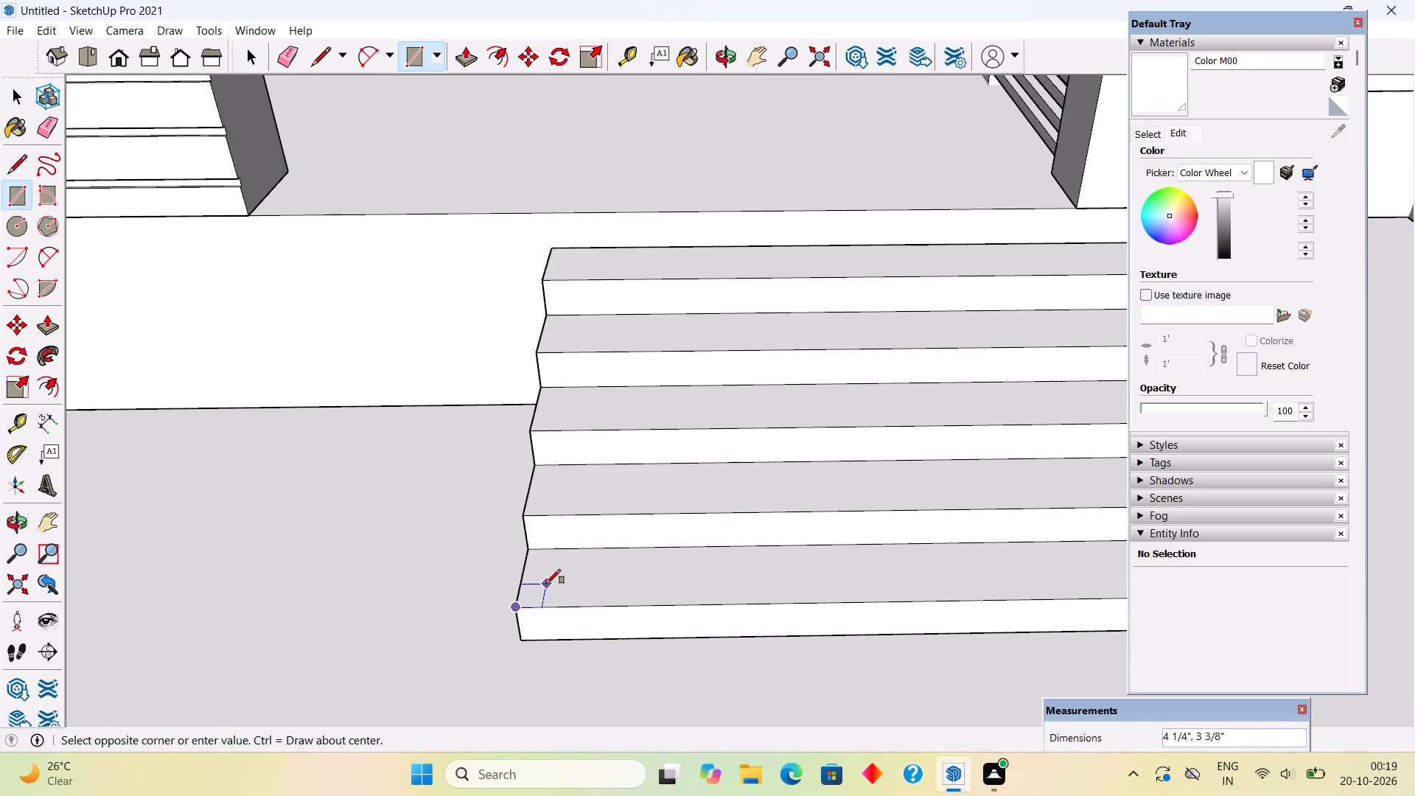
{"action": "type", "text": "4\","}
{"action": "type", "text": "4\""}
{"action": "key", "text": "Return"}
Push/Pull the small square up 3' into a railing post and make the post a group.
{"action": "key", "text": "p"}
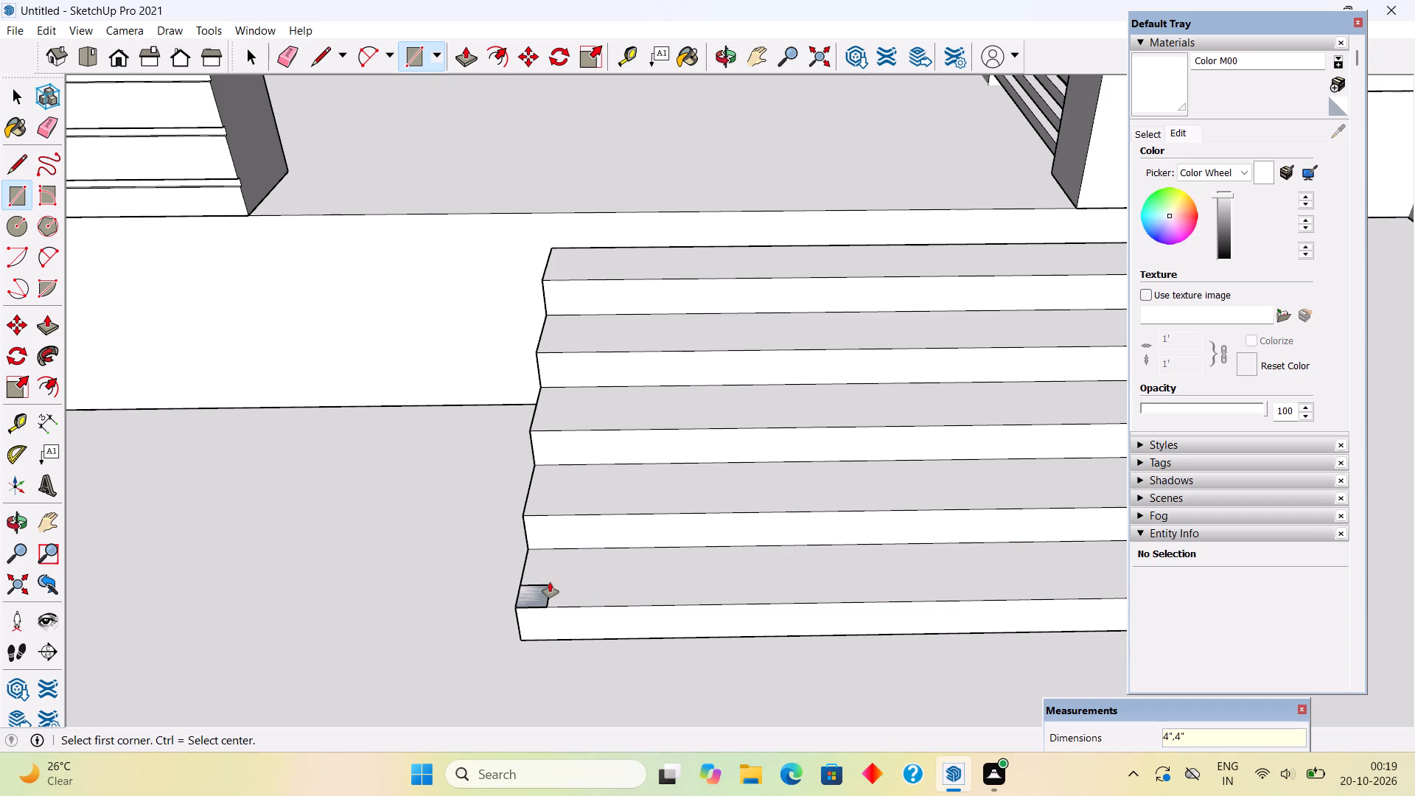
{"action": "left_click", "coordinate": [544, 592]}
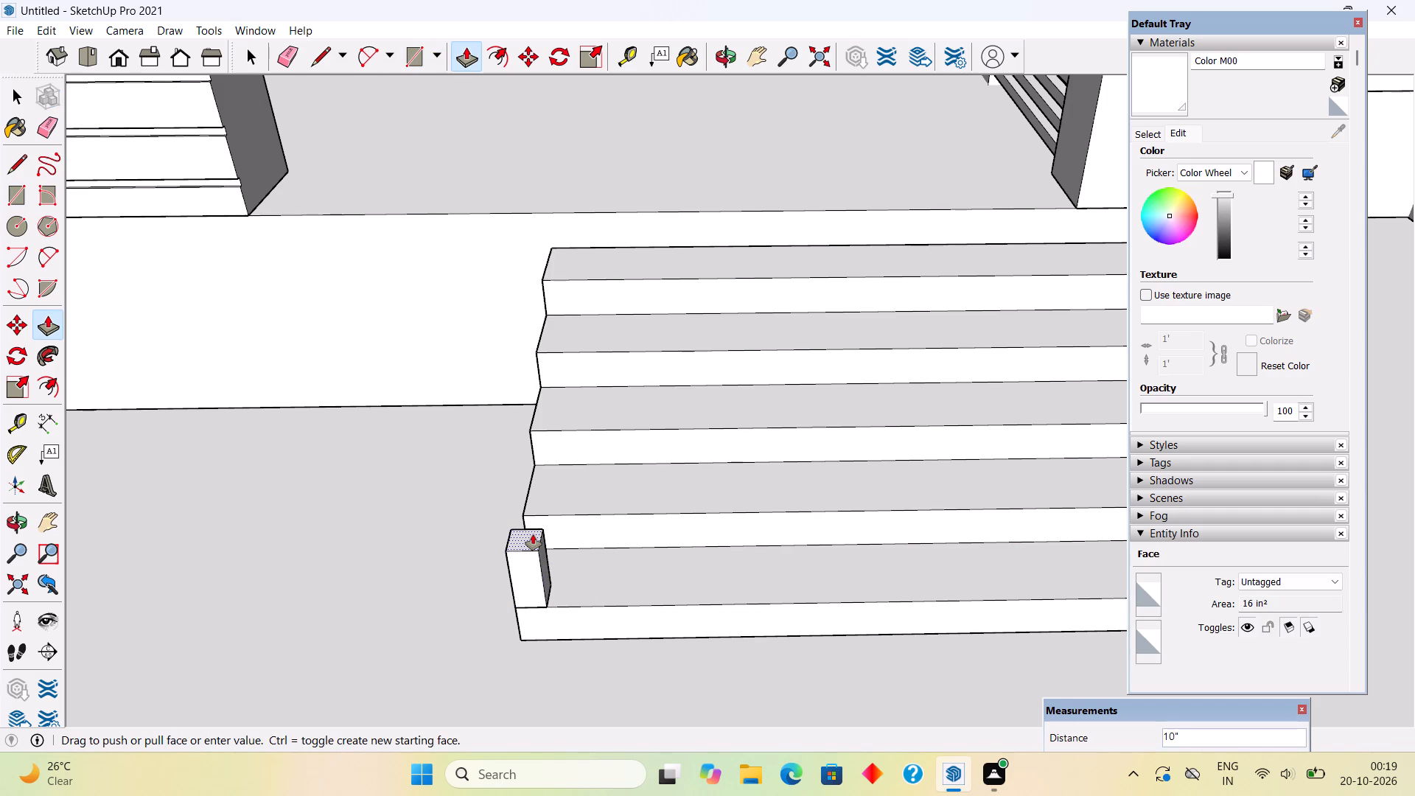
{"action": "type", "text": "3'"}
{"action": "key", "text": "Return"}
{"action": "key", "text": "space"}
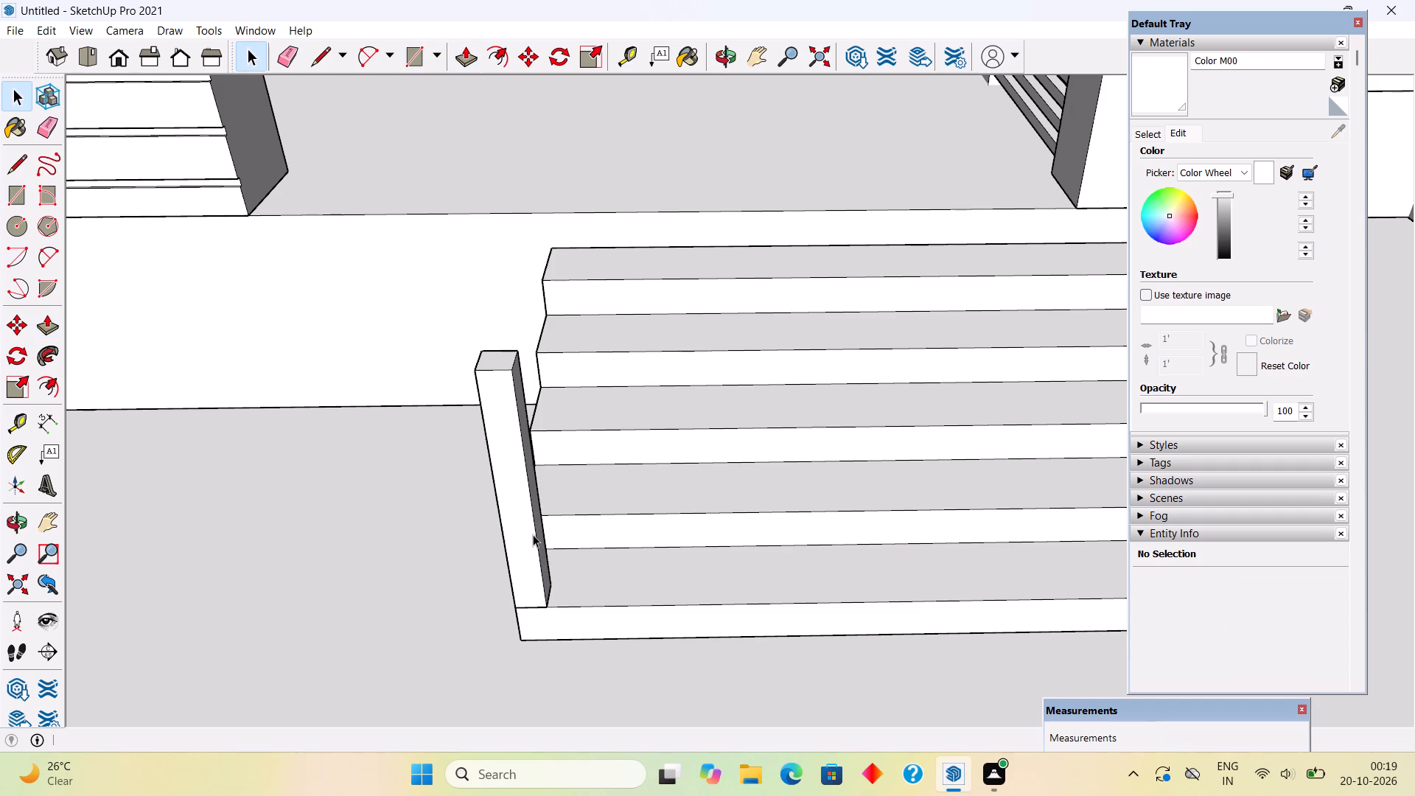
{"action": "triple_click", "coordinate": [533, 534]}
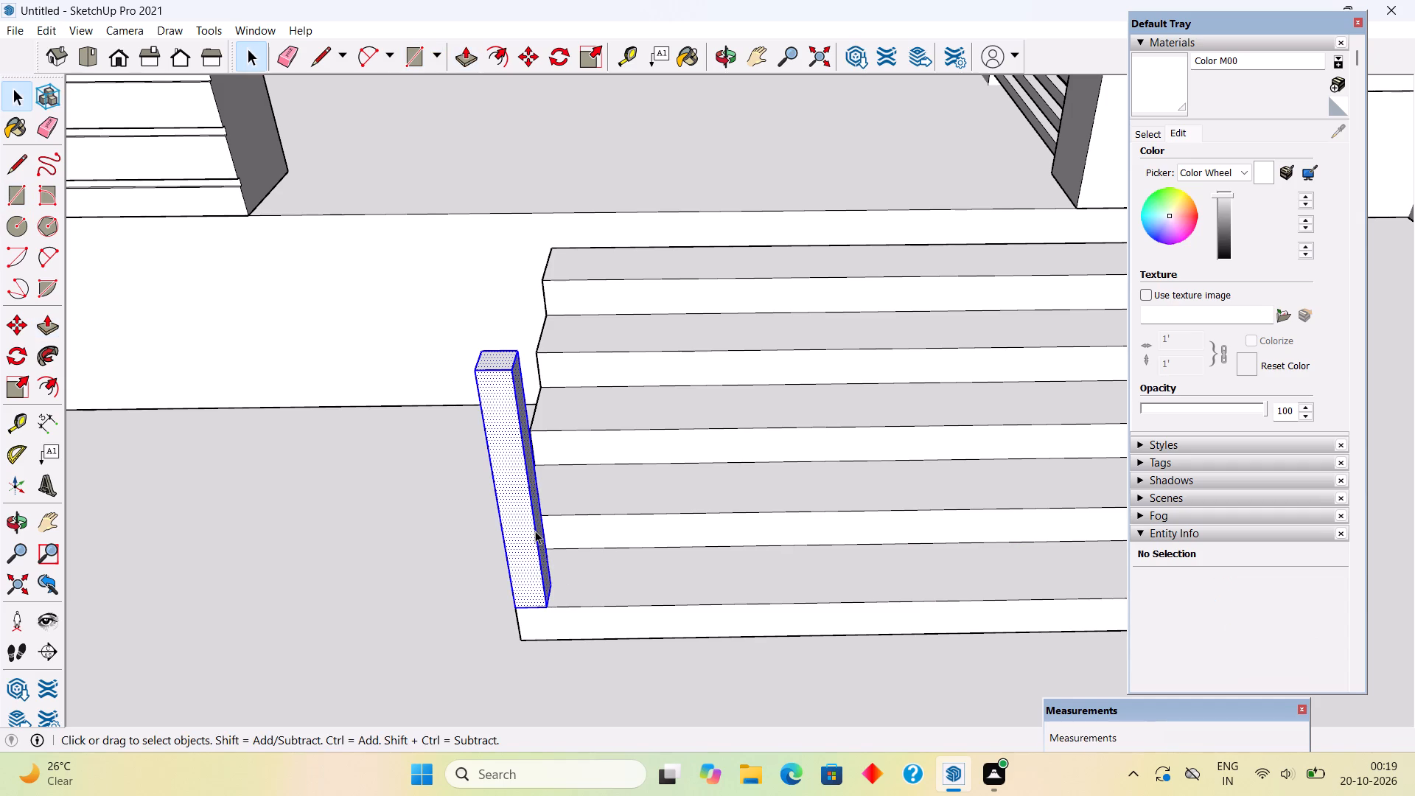
{"action": "right_click", "coordinate": [536, 530]}
{"action": "left_click", "coordinate": [584, 404]}
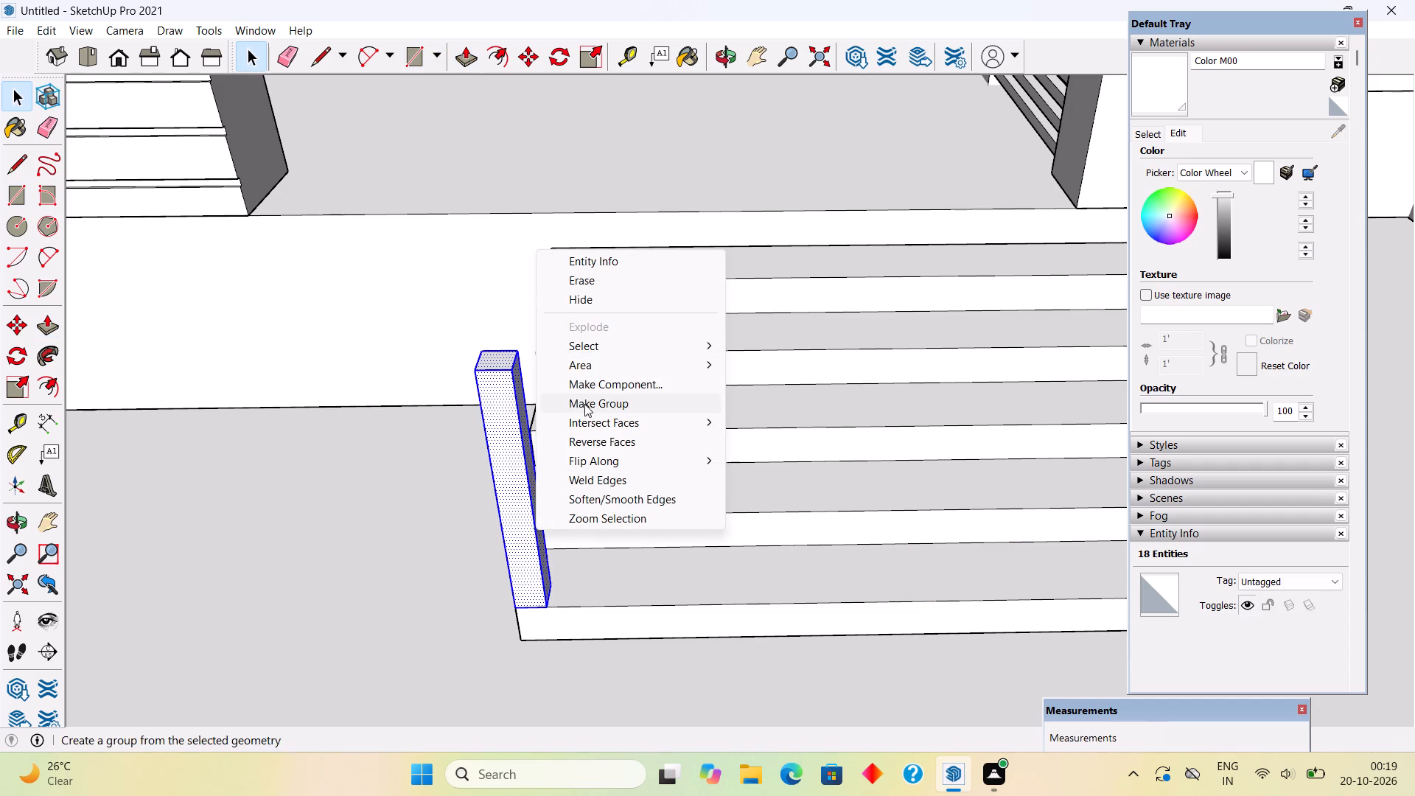
Copy the post to the matching corner of the tread above and repeat it as an x4 array up the stairs.
{"action": "middle_click_drag", "start_coordinate": [626, 544], "coordinate": [986, 507]}
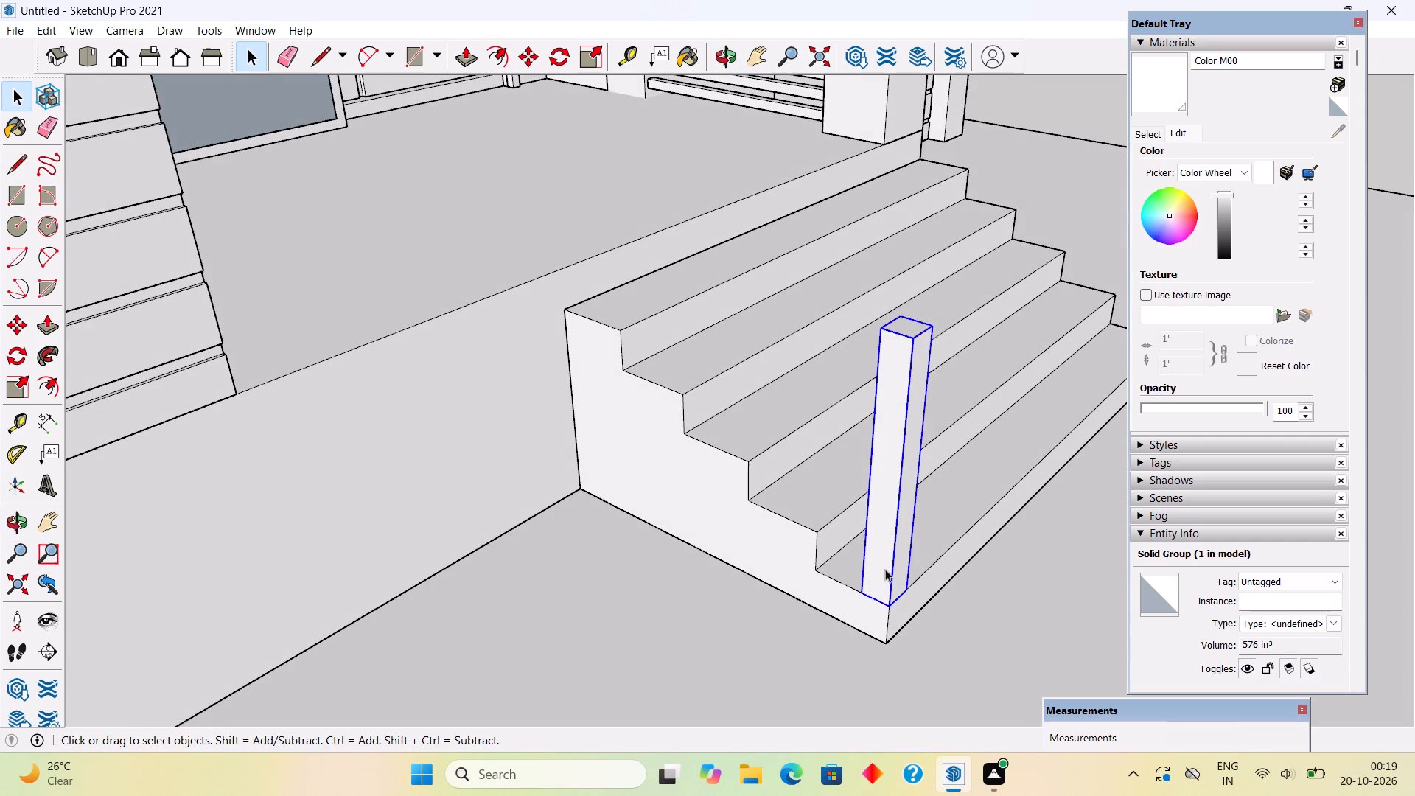
{"action": "scroll", "coordinate": [890, 601], "scroll_direction": "up", "scroll_amount": 3}
{"action": "key", "text": "m"}
{"action": "left_click", "coordinate": [893, 602]}
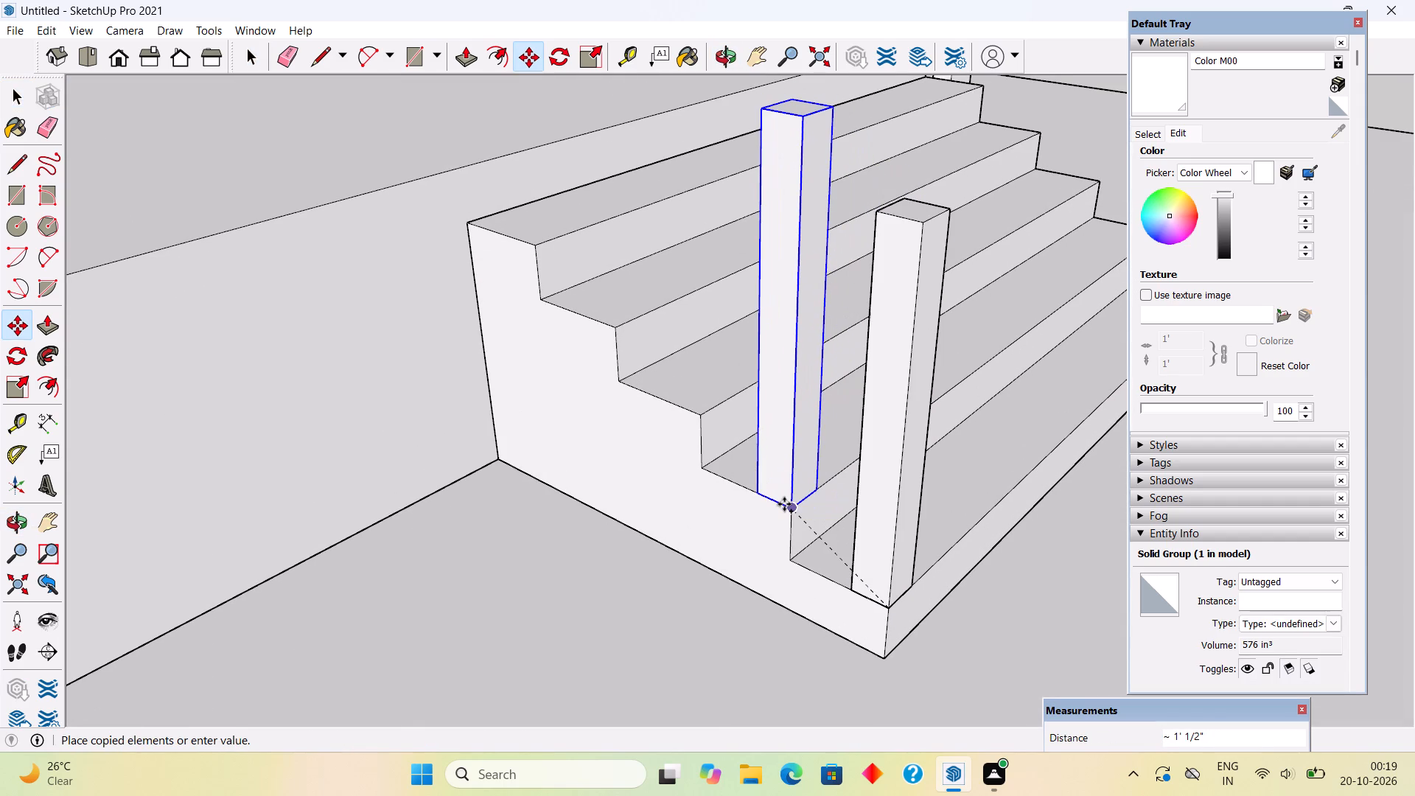
{"action": "left_click", "coordinate": [784, 504]}
{"action": "key", "text": "x"}
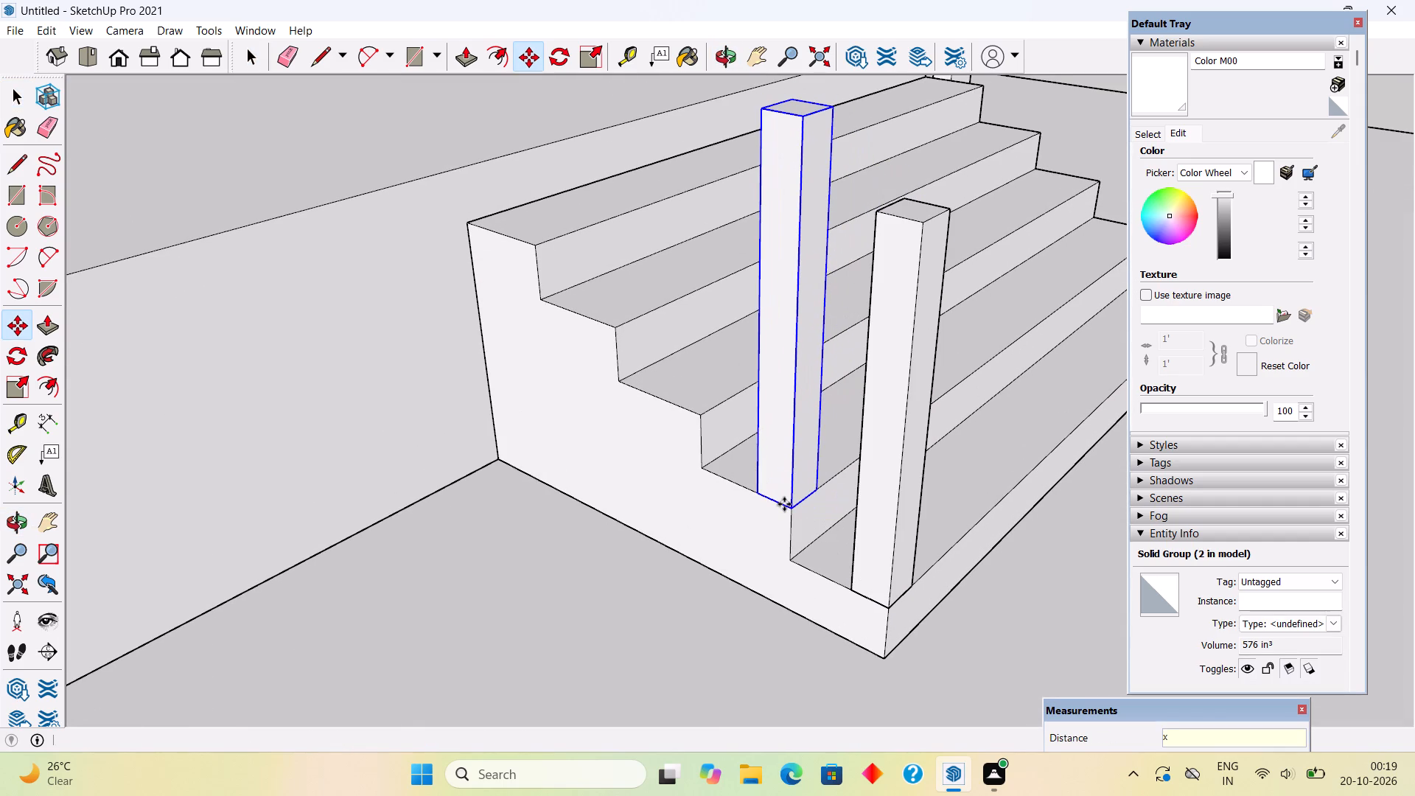
{"action": "key", "text": "4"}
{"action": "key", "text": "Return"}
{"action": "scroll", "coordinate": [784, 509], "scroll_direction": "down", "scroll_amount": 5}
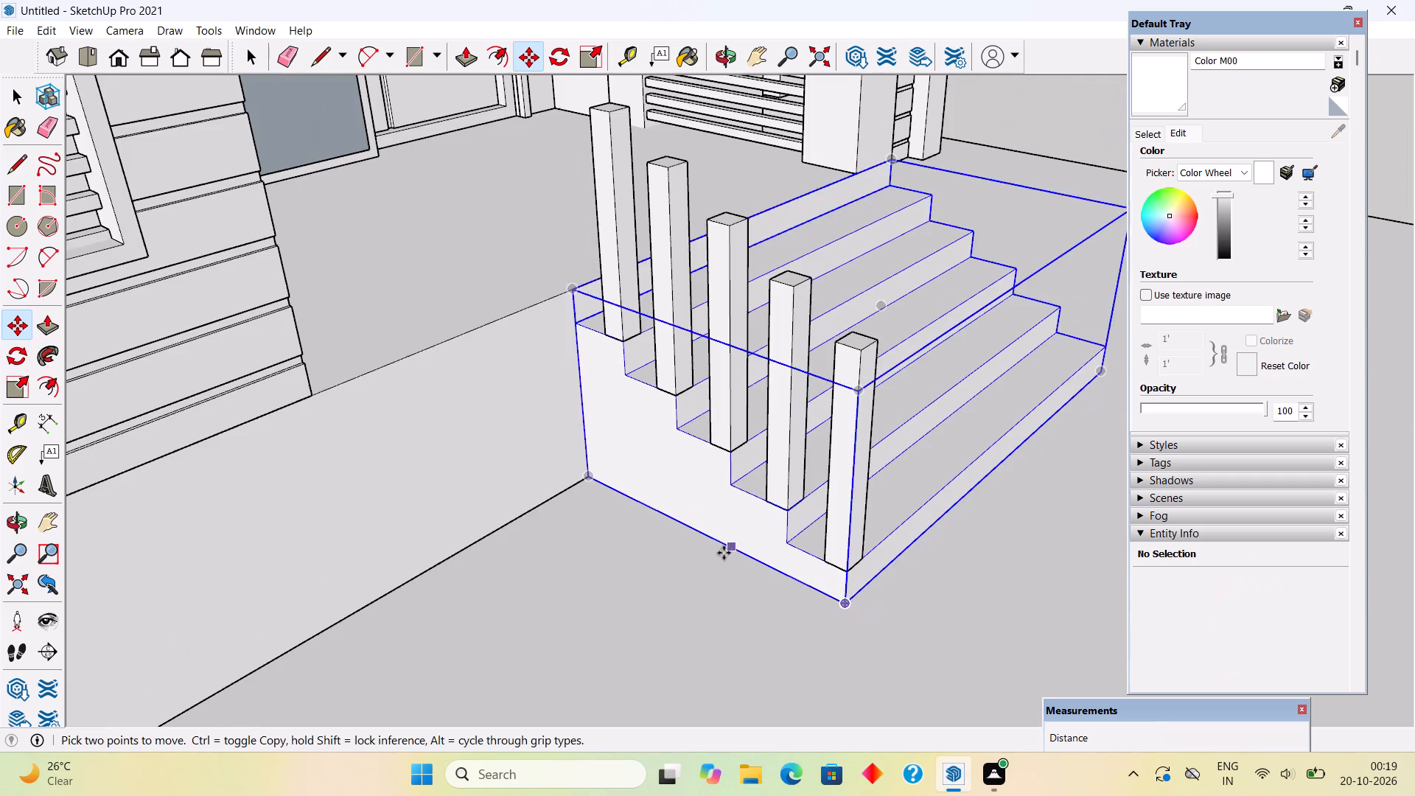
{"action": "scroll", "coordinate": [723, 553], "scroll_direction": "down", "scroll_amount": 5}
{"action": "key", "text": "space"}
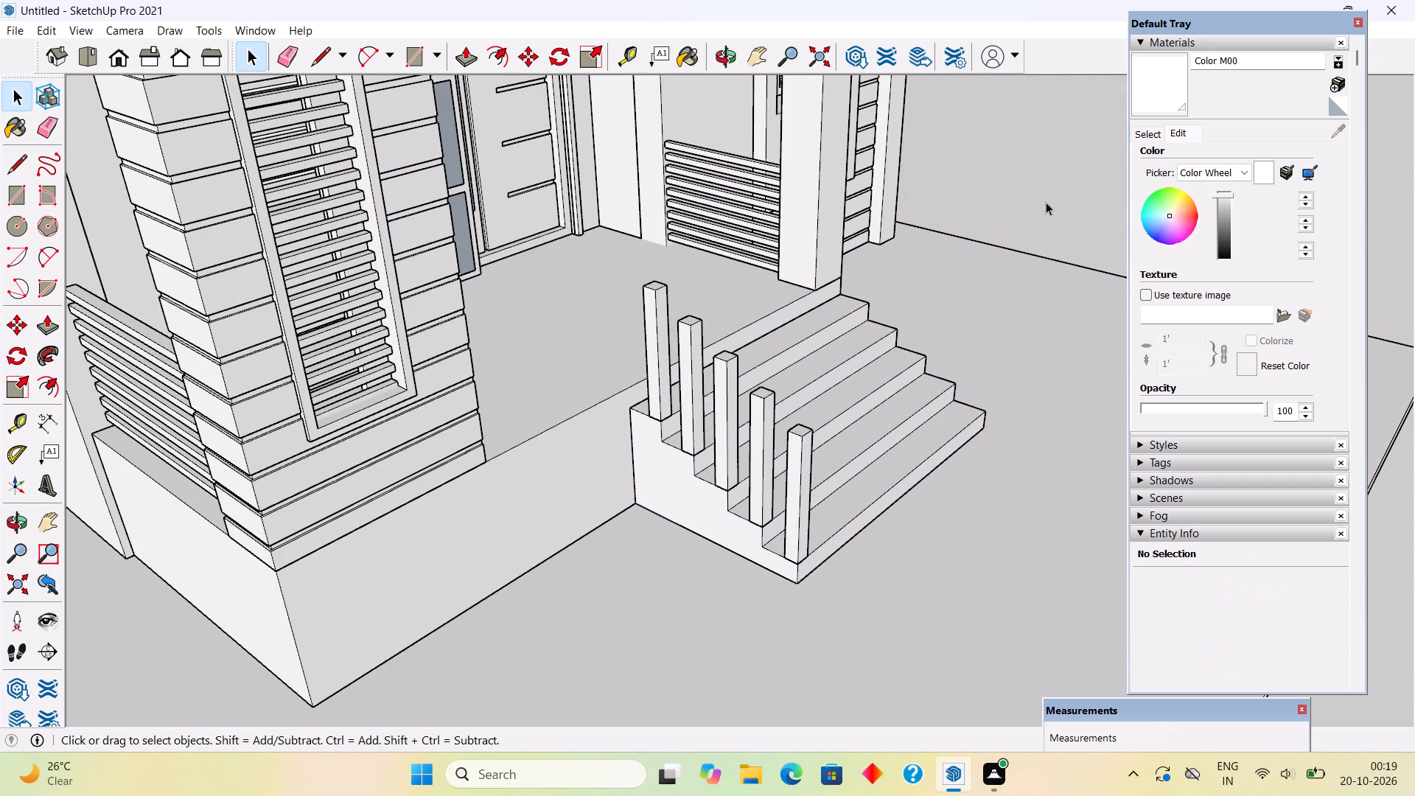
Copy the lowest post straight across to the opposite end of the bottom tread.
{"action": "middle_click_drag", "start_coordinate": [1012, 226], "coordinate": [491, 257]}
{"action": "scroll", "coordinate": [697, 650], "scroll_direction": "up", "scroll_amount": 3}
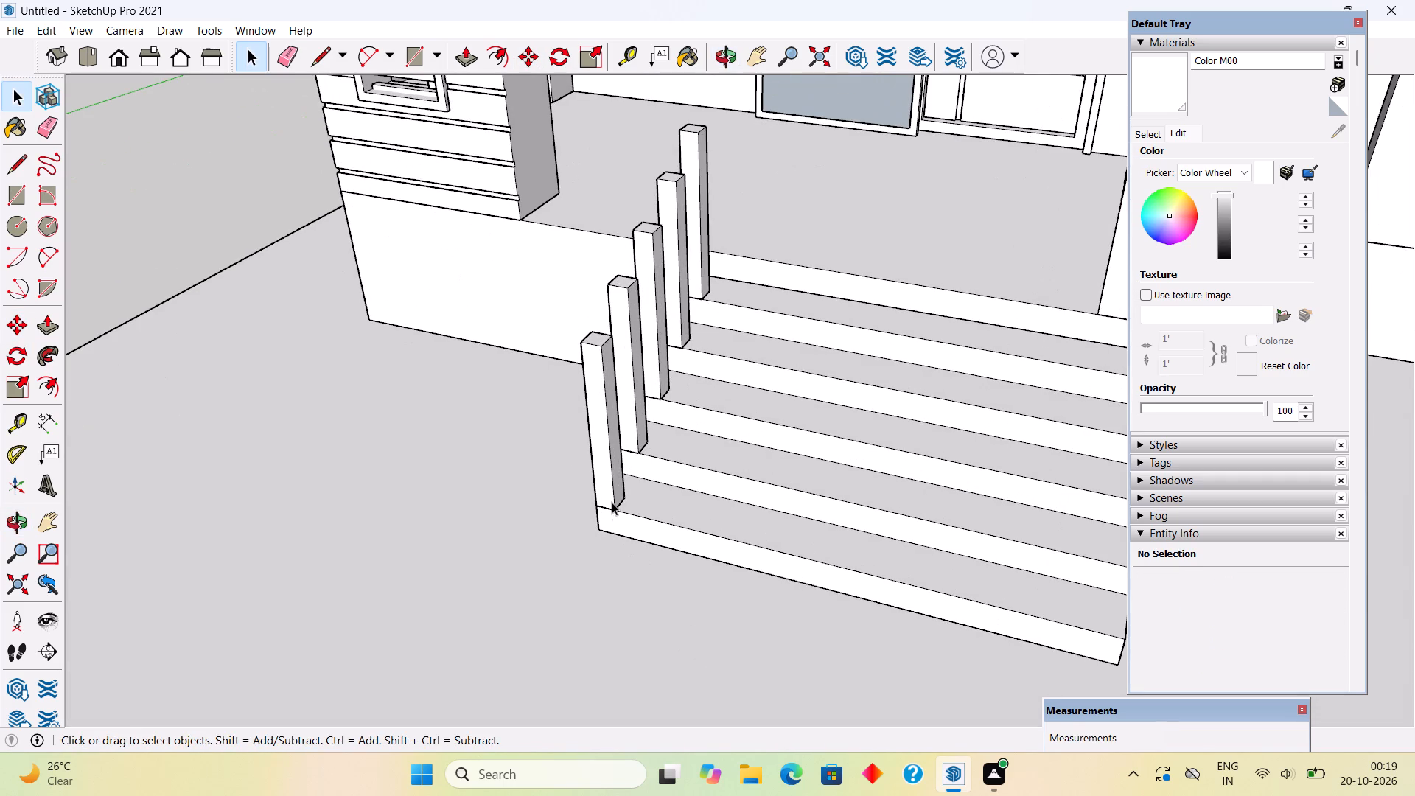
{"action": "left_click", "coordinate": [612, 502]}
{"action": "key", "text": "m"}
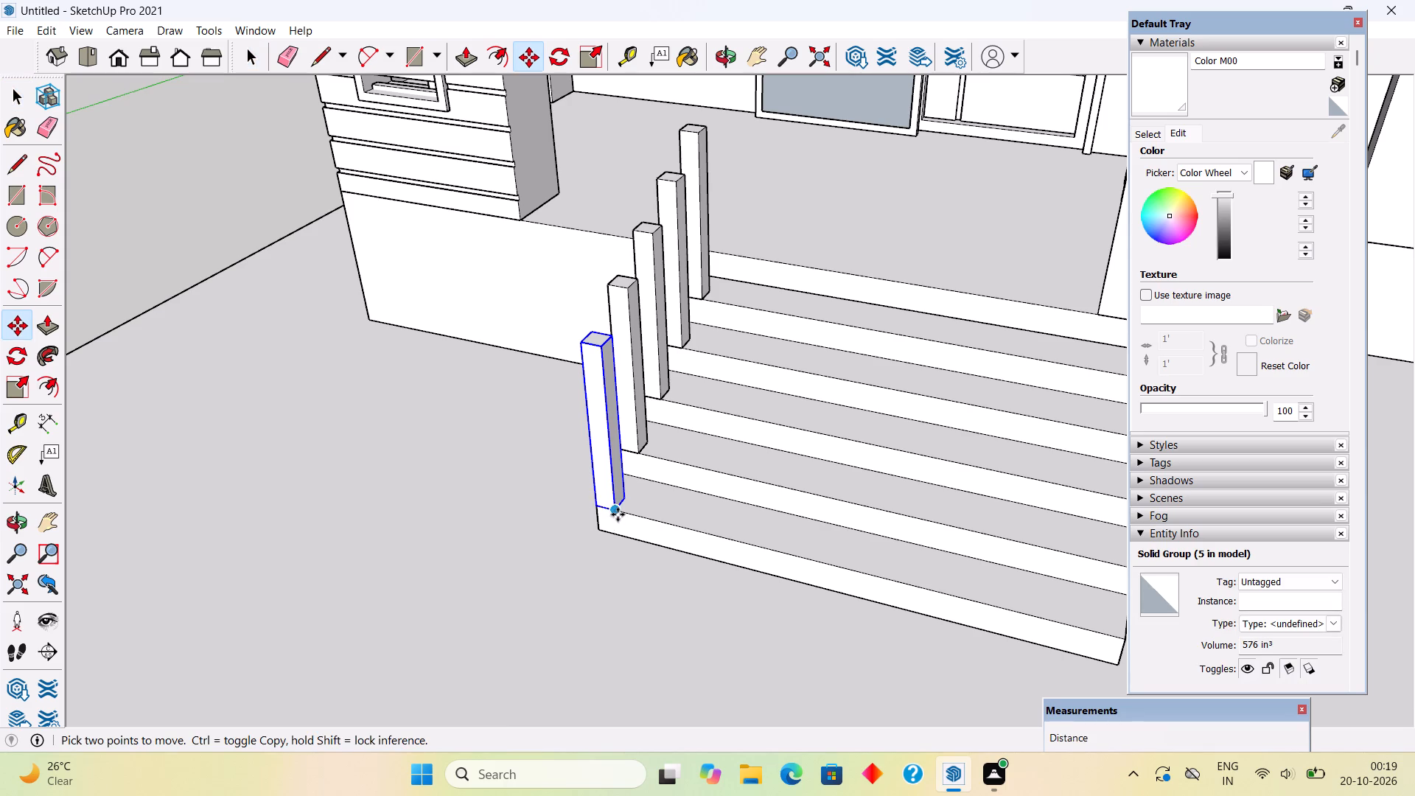
{"action": "left_click", "coordinate": [618, 514]}
{"action": "scroll", "coordinate": [766, 540], "scroll_direction": "down", "scroll_amount": 4}
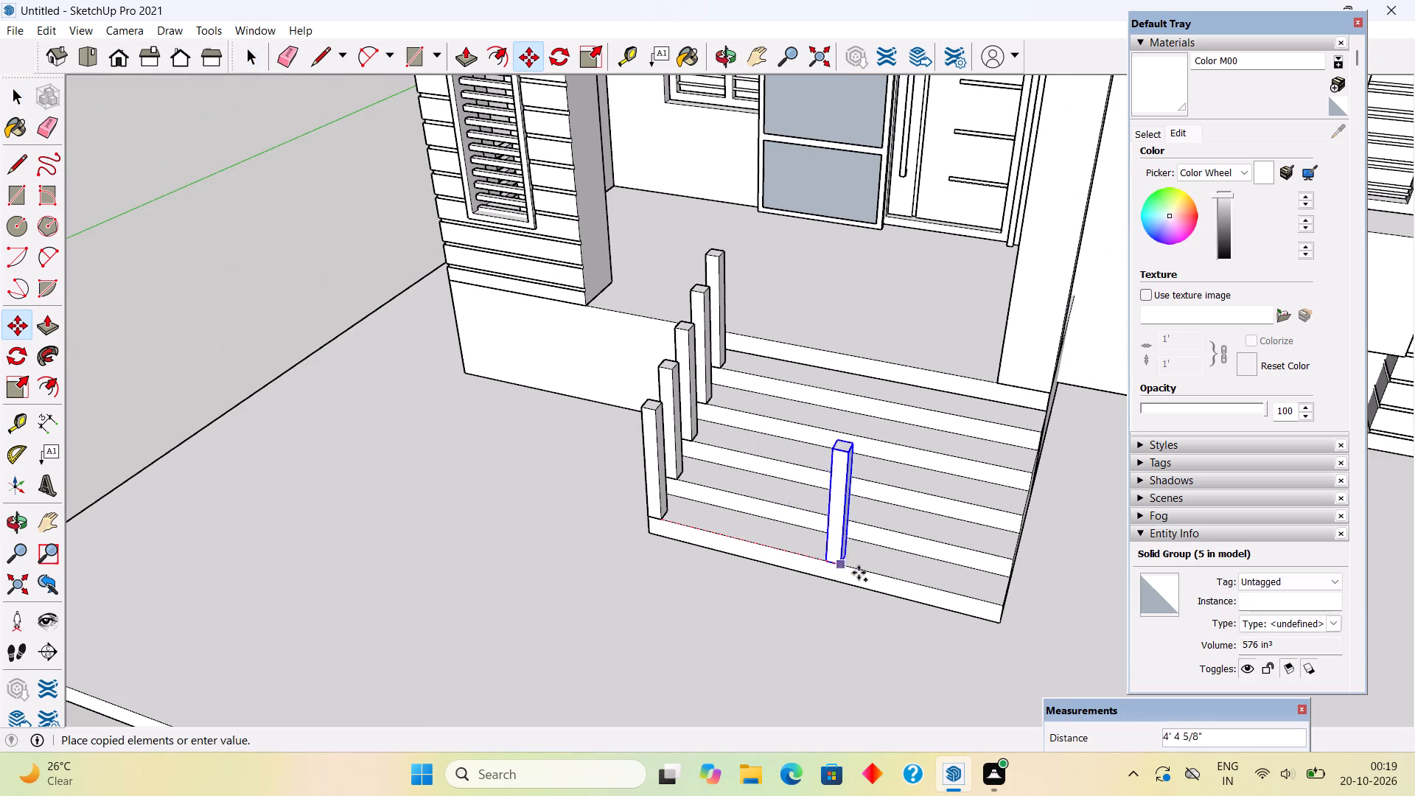
{"action": "left_click", "coordinate": [1005, 604]}
Copy the opposite-end post up to the adjacent tread and array it x4 so every tread has one.
{"action": "middle_click_drag", "start_coordinate": [1007, 586], "coordinate": [801, 517]}
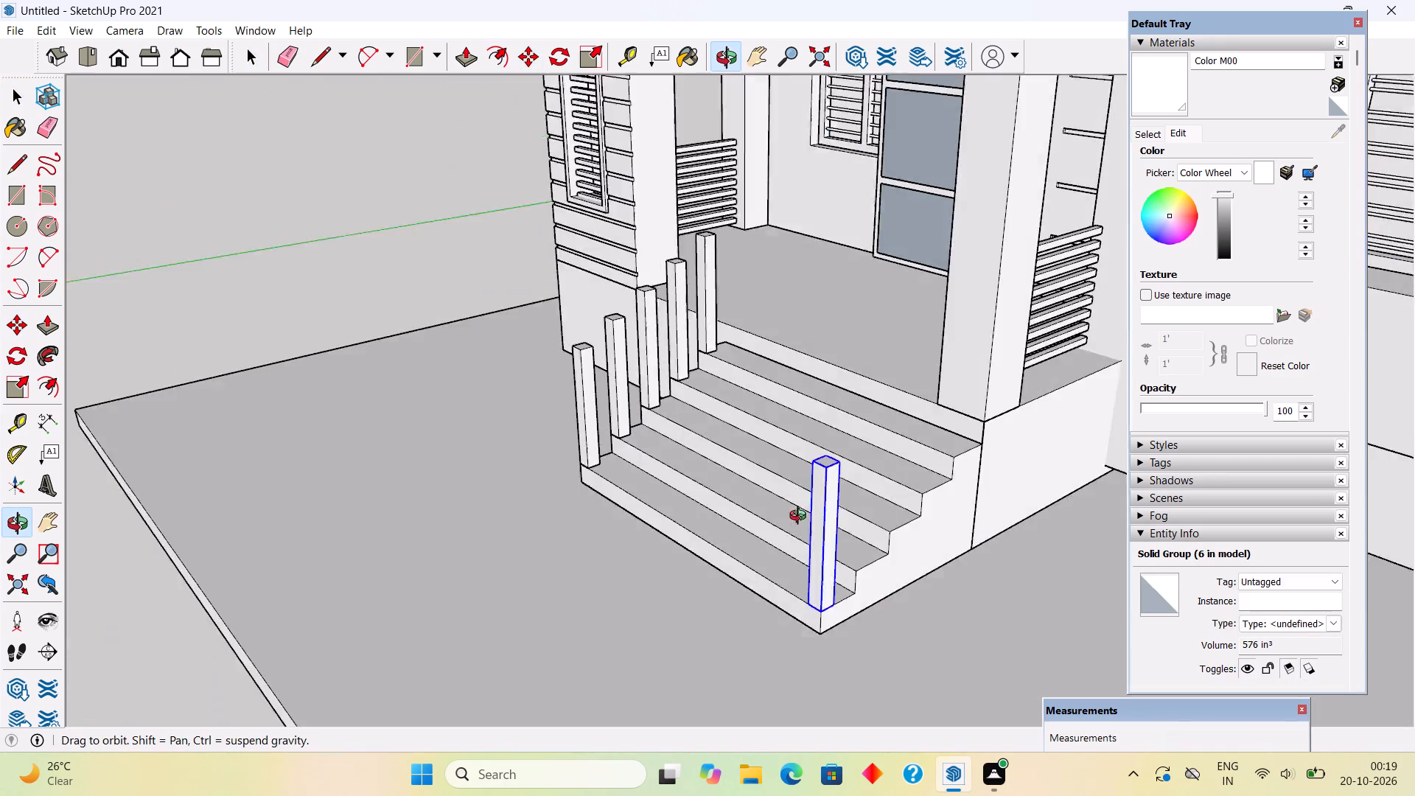
{"action": "middle_click_drag", "start_coordinate": [801, 517], "coordinate": [554, 500]}
{"action": "scroll", "coordinate": [544, 576], "scroll_direction": "up", "scroll_amount": 5}
{"action": "left_click", "coordinate": [541, 579]}
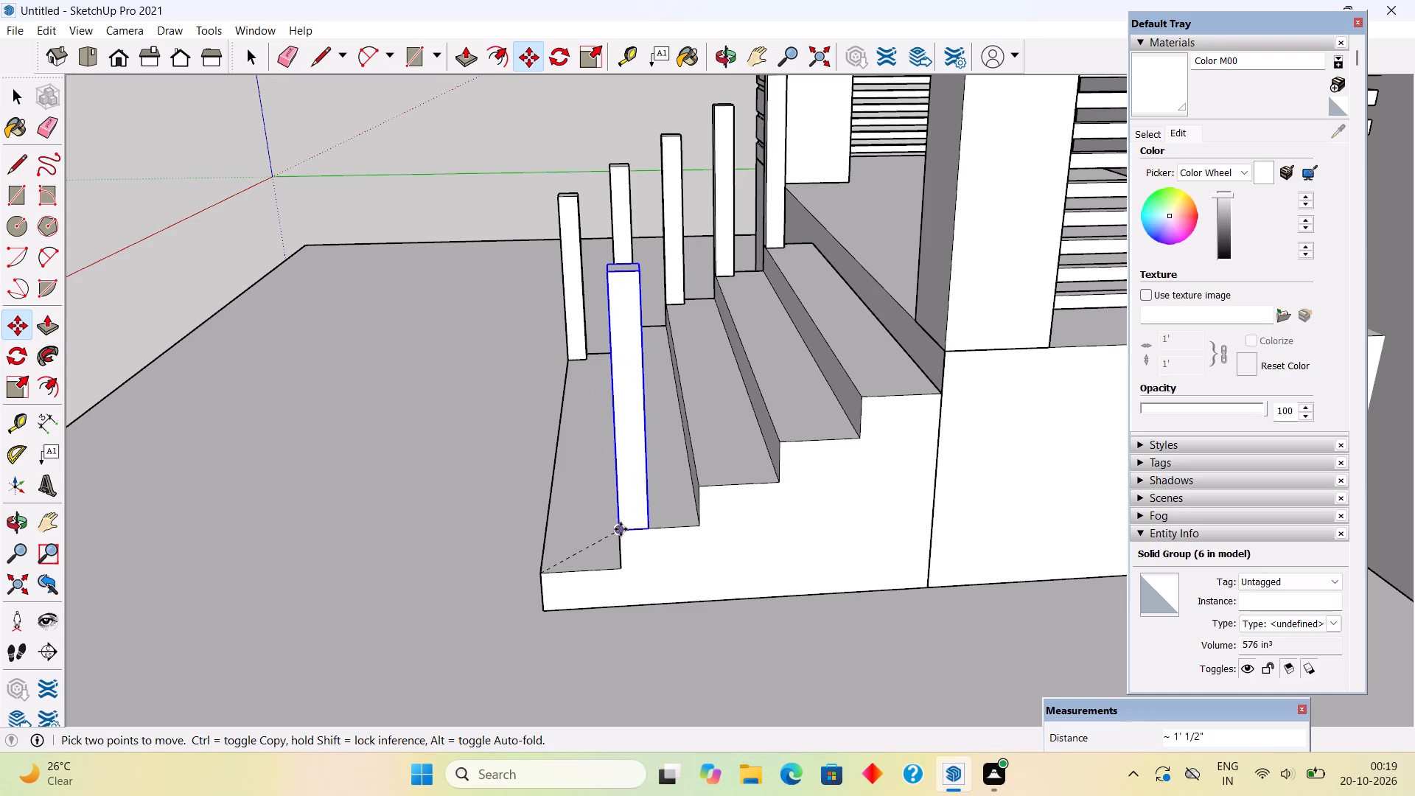
{"action": "left_click", "coordinate": [621, 529]}
{"action": "type", "text": "x4"}
{"action": "key", "text": "Return"}
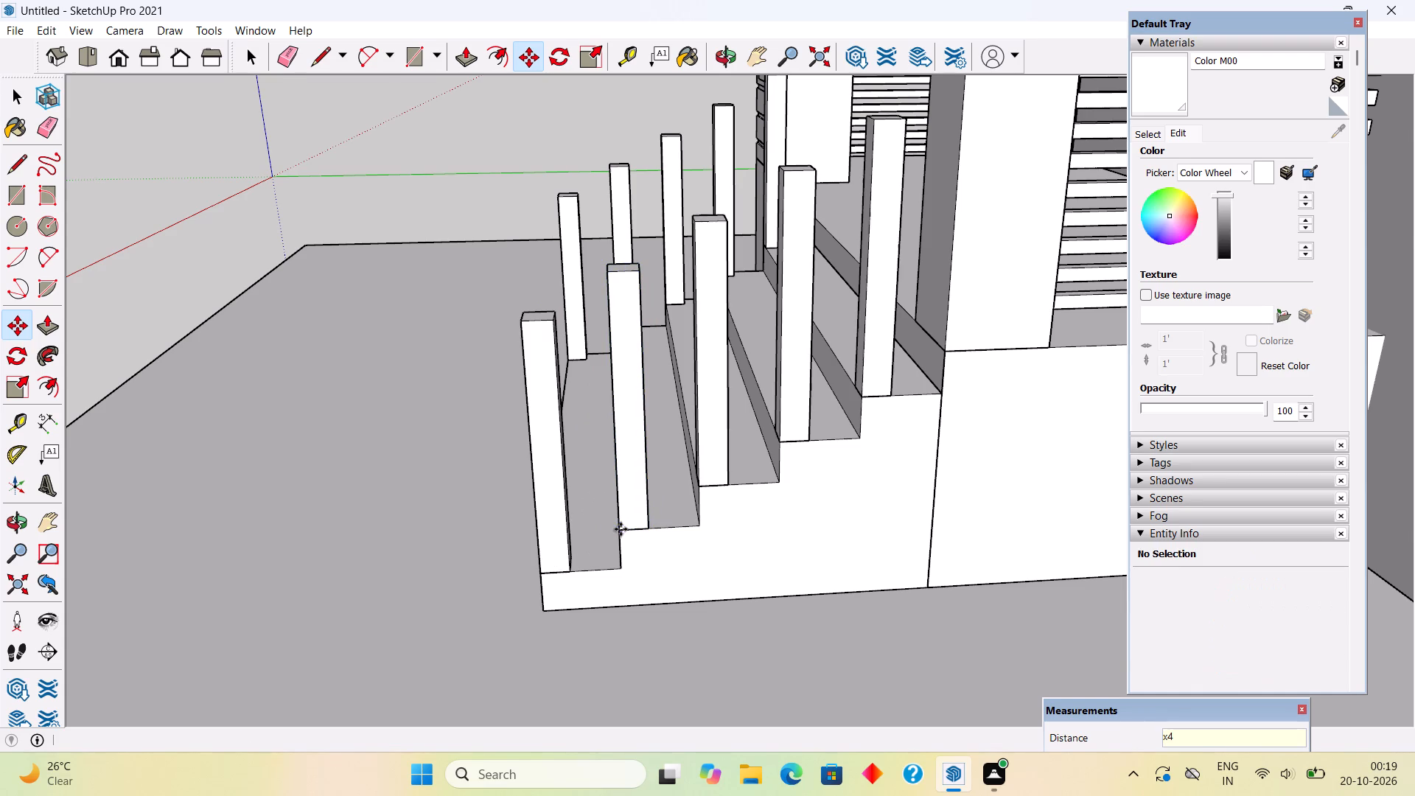
{"action": "key", "text": "space"}
Draw a vertical 4" by 4" square standing on the back top edge of the uppermost post in the first row.
{"action": "scroll", "coordinate": [621, 529], "scroll_direction": "down", "scroll_amount": 4}
{"action": "middle_click_drag", "start_coordinate": [698, 608], "coordinate": [960, 628]}
{"action": "scroll", "coordinate": [960, 628], "scroll_direction": "down", "scroll_amount": 3}
{"action": "middle_click_drag", "start_coordinate": [683, 533], "coordinate": [787, 556]}
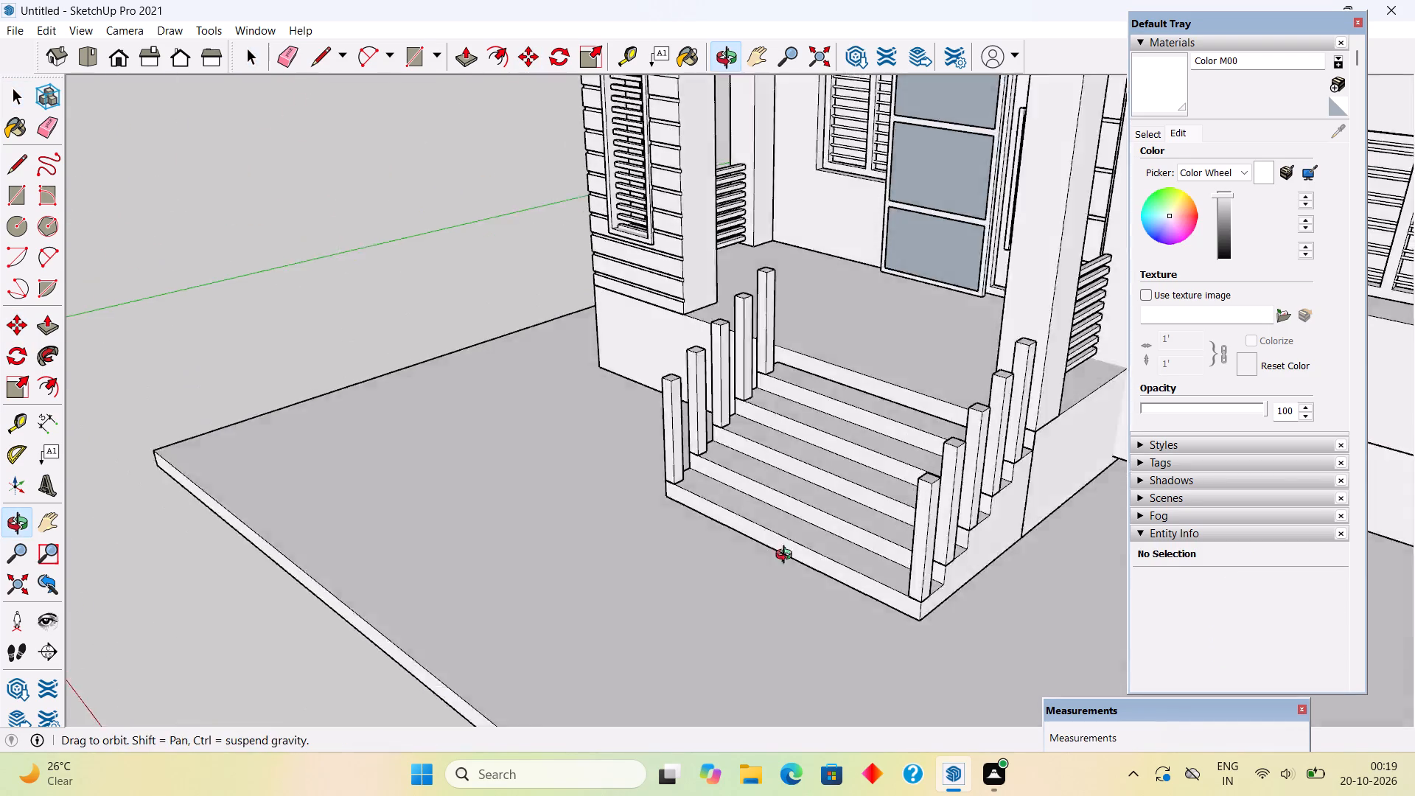
{"action": "middle_click_drag", "start_coordinate": [787, 556], "coordinate": [1085, 566]}
{"action": "scroll", "coordinate": [885, 338], "scroll_direction": "up", "scroll_amount": 5}
{"action": "middle_click_drag", "start_coordinate": [819, 179], "coordinate": [806, 283]}
{"action": "scroll", "coordinate": [806, 283], "scroll_direction": "up", "scroll_amount": 12}
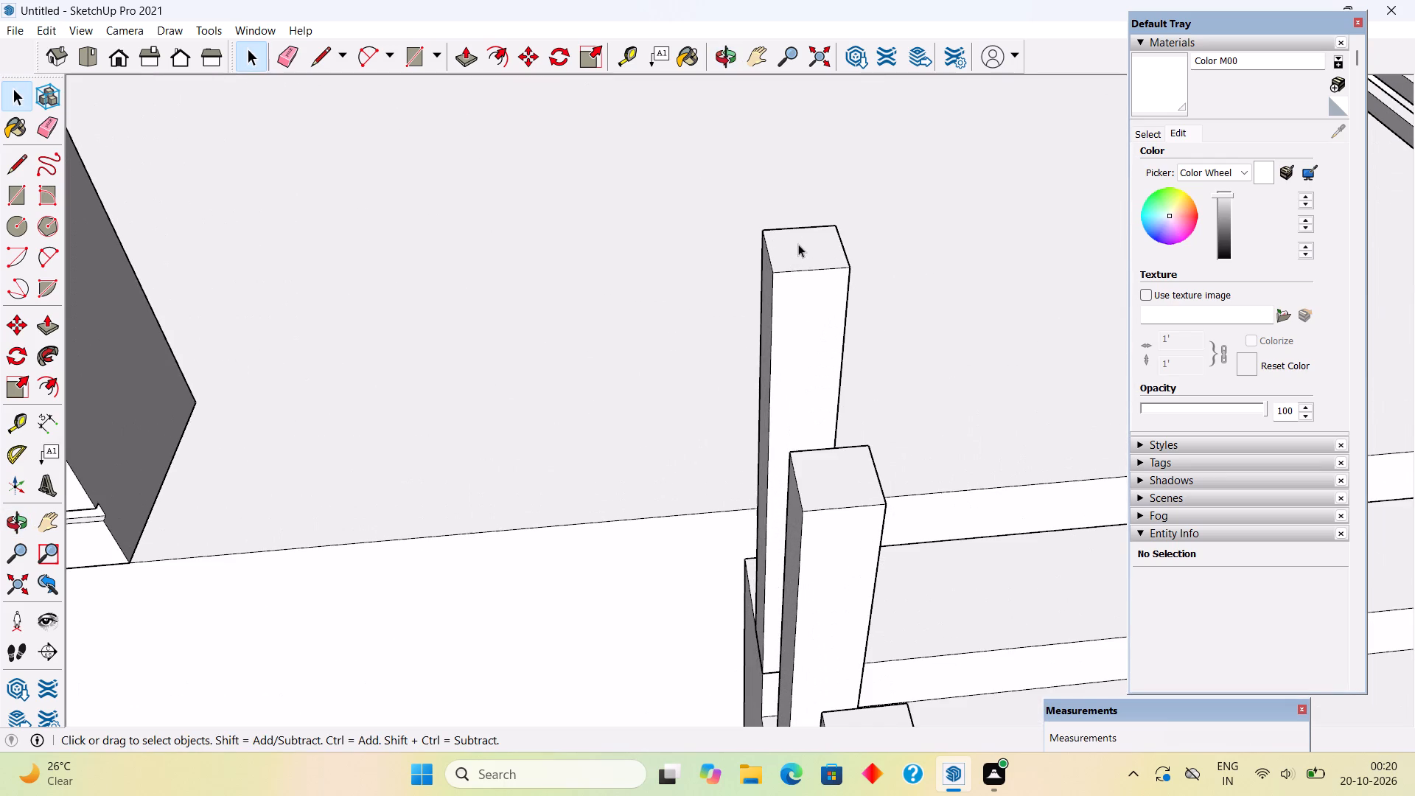
{"action": "key", "text": "r"}
{"action": "left_click", "coordinate": [767, 227]}
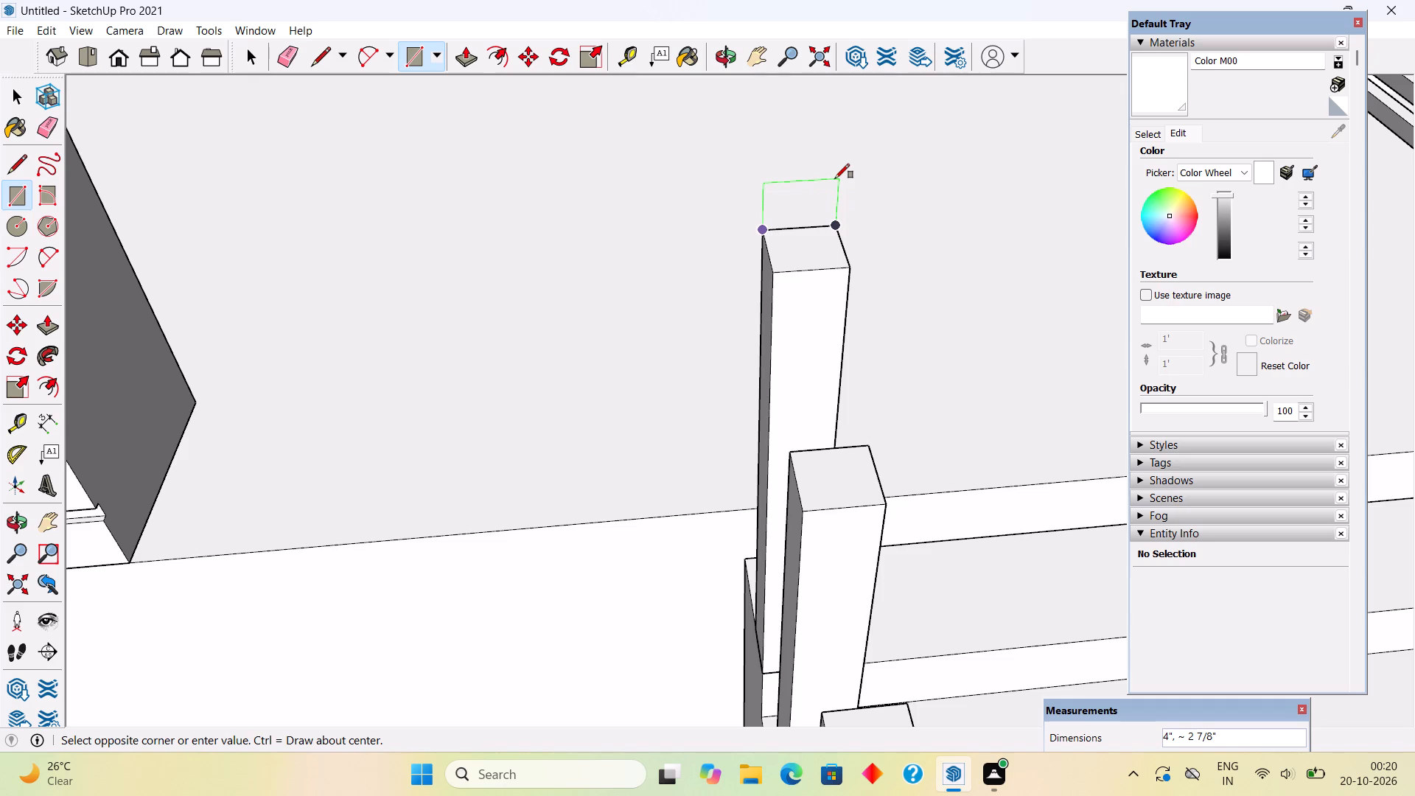
{"action": "type", "text": "4\""}
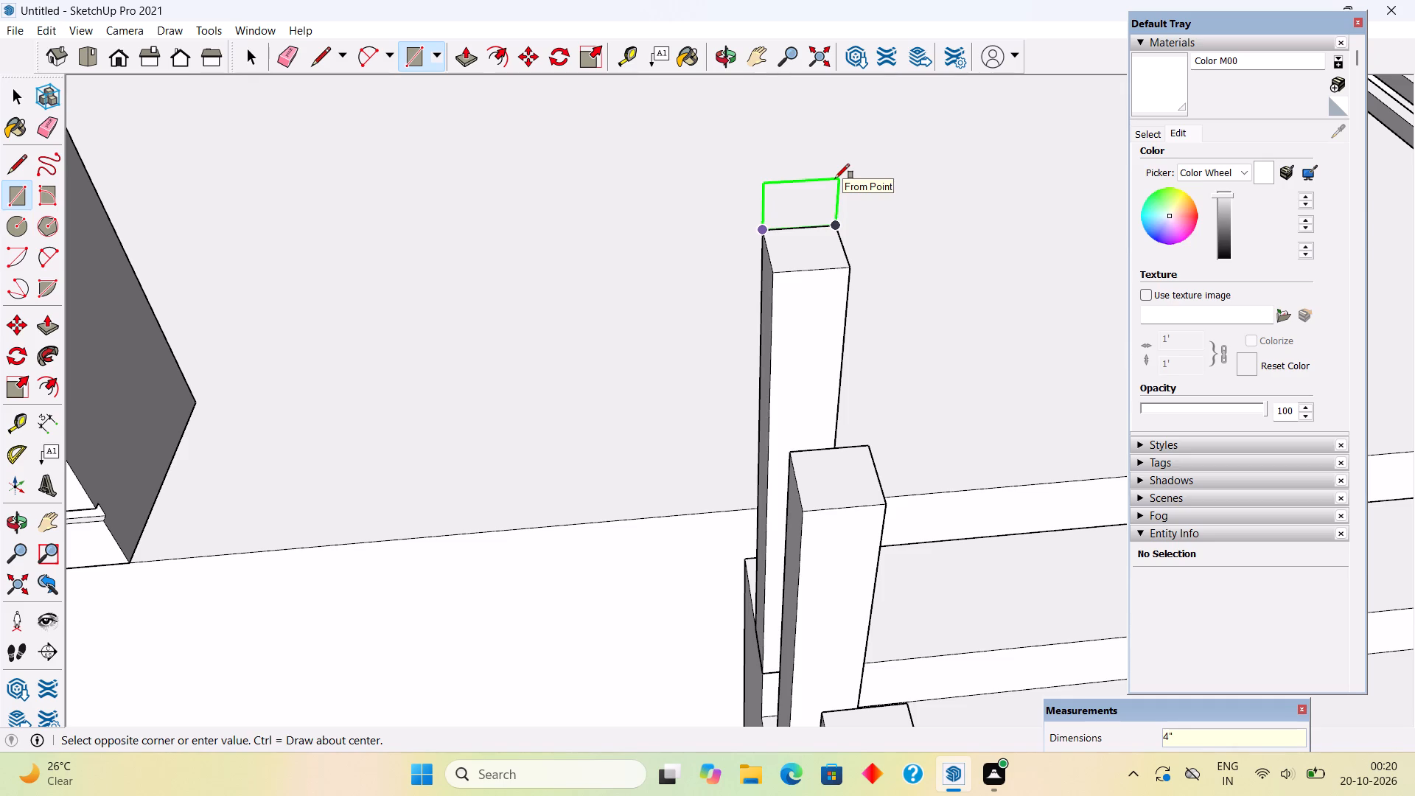
{"action": "key", "text": "period"}
{"action": "key", "text": "BackSpace"}
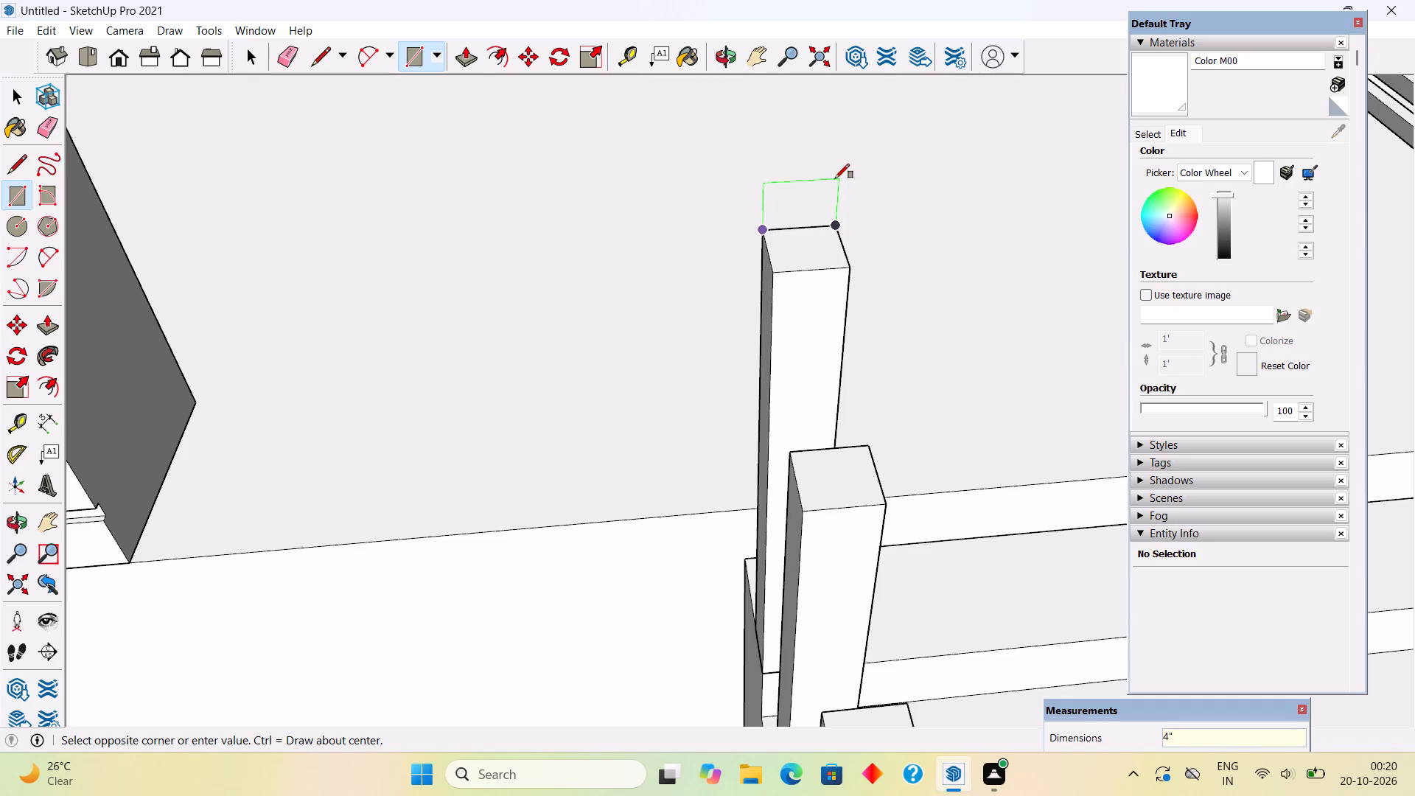
{"action": "type", "text": ",4\""}
{"action": "key", "text": "Return"}
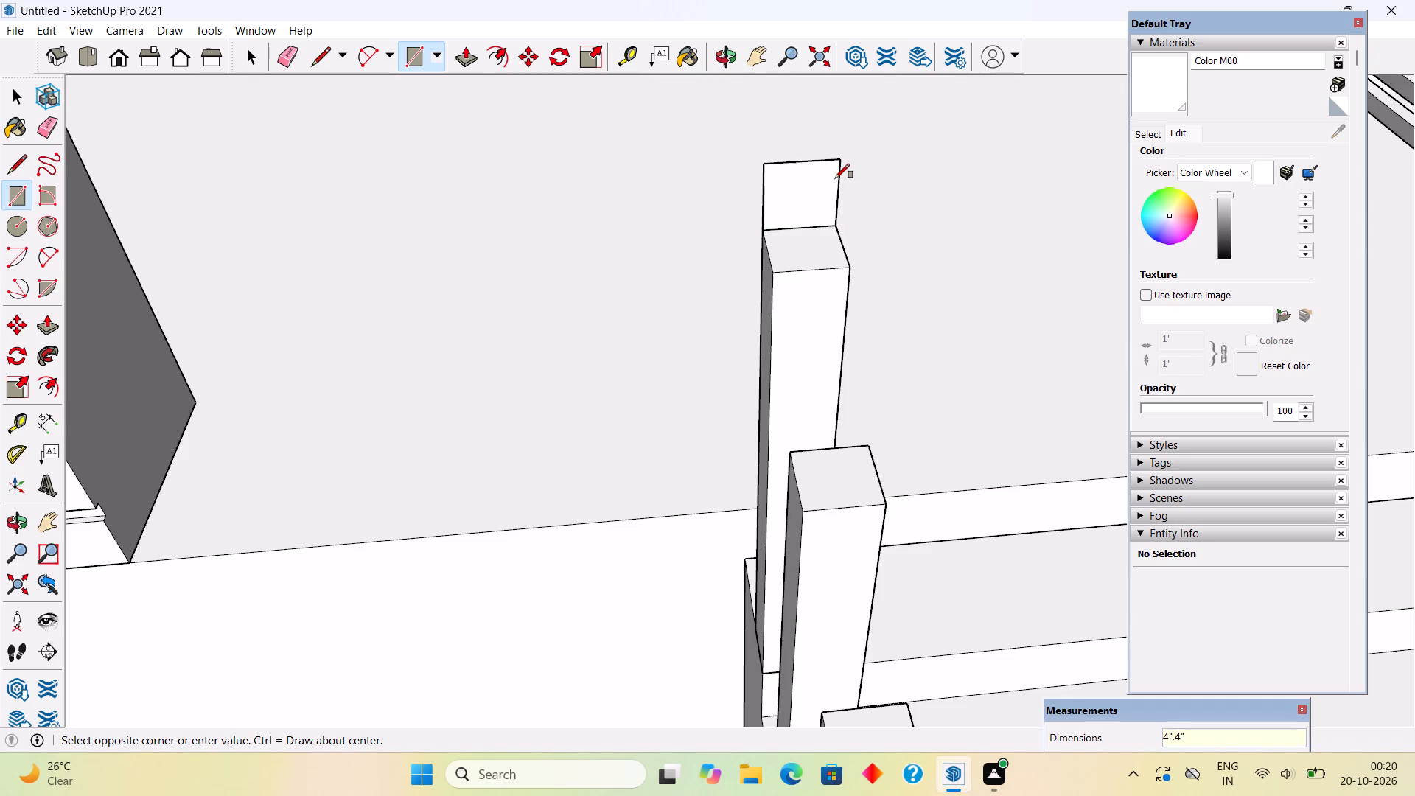
Draw a sloping path line from the top post's back edge midpoint down to the lowest post's front top edge midpoint.
{"action": "key", "text": "space"}
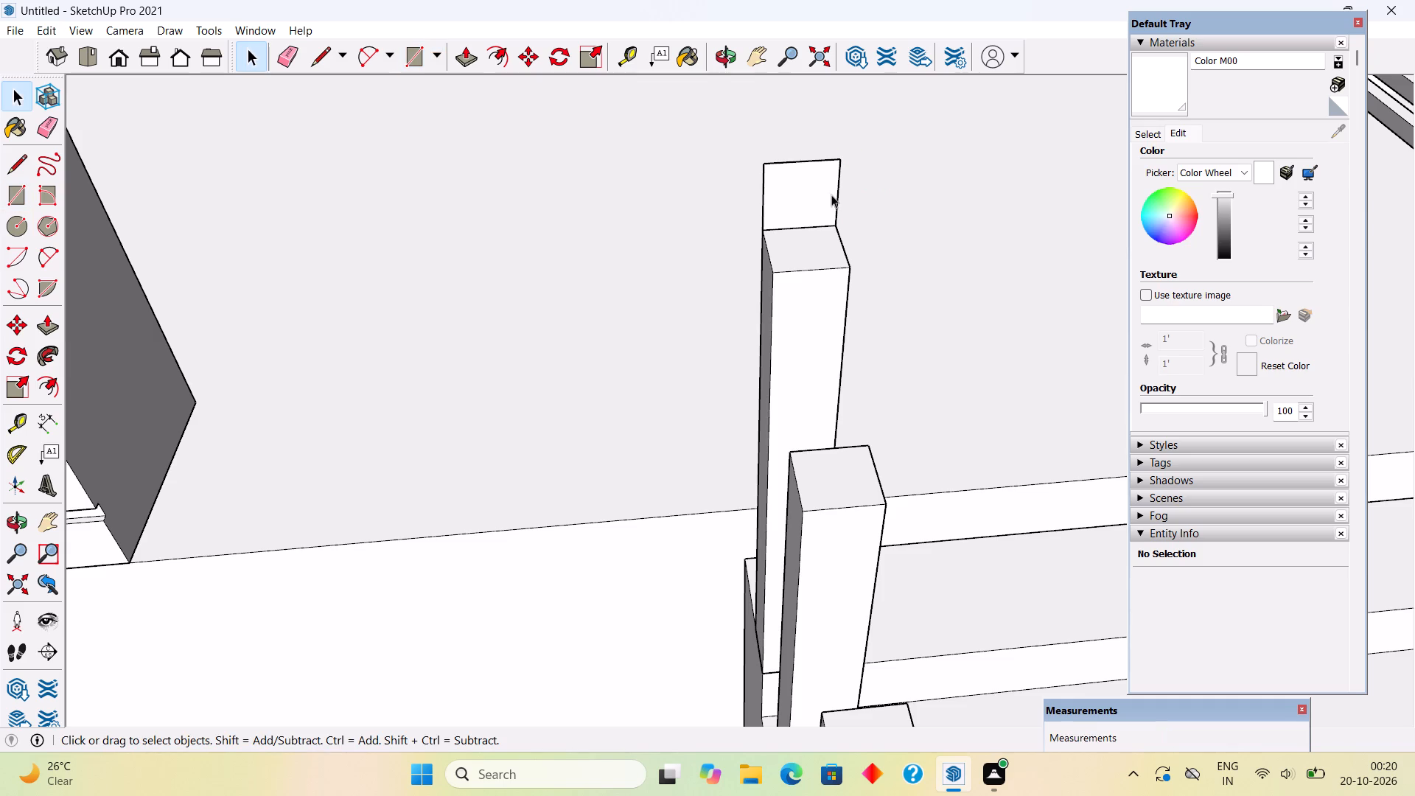
{"action": "key", "text": "l"}
{"action": "left_click", "coordinate": [807, 225]}
{"action": "scroll", "coordinate": [820, 331], "scroll_direction": "down", "scroll_amount": 3}
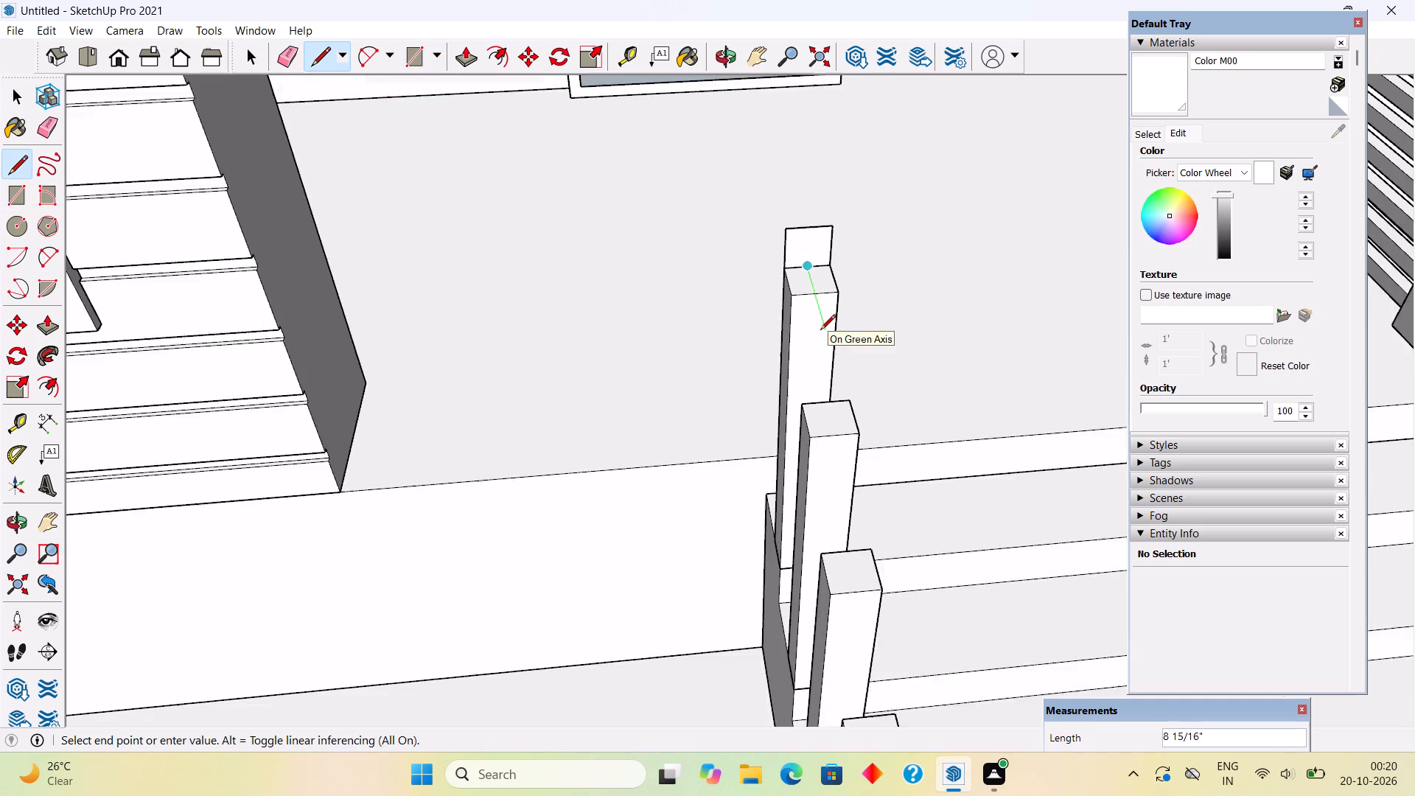
{"action": "scroll", "coordinate": [820, 331], "scroll_direction": "down", "scroll_amount": 7}
{"action": "scroll", "coordinate": [845, 588], "scroll_direction": "down", "scroll_amount": 4}
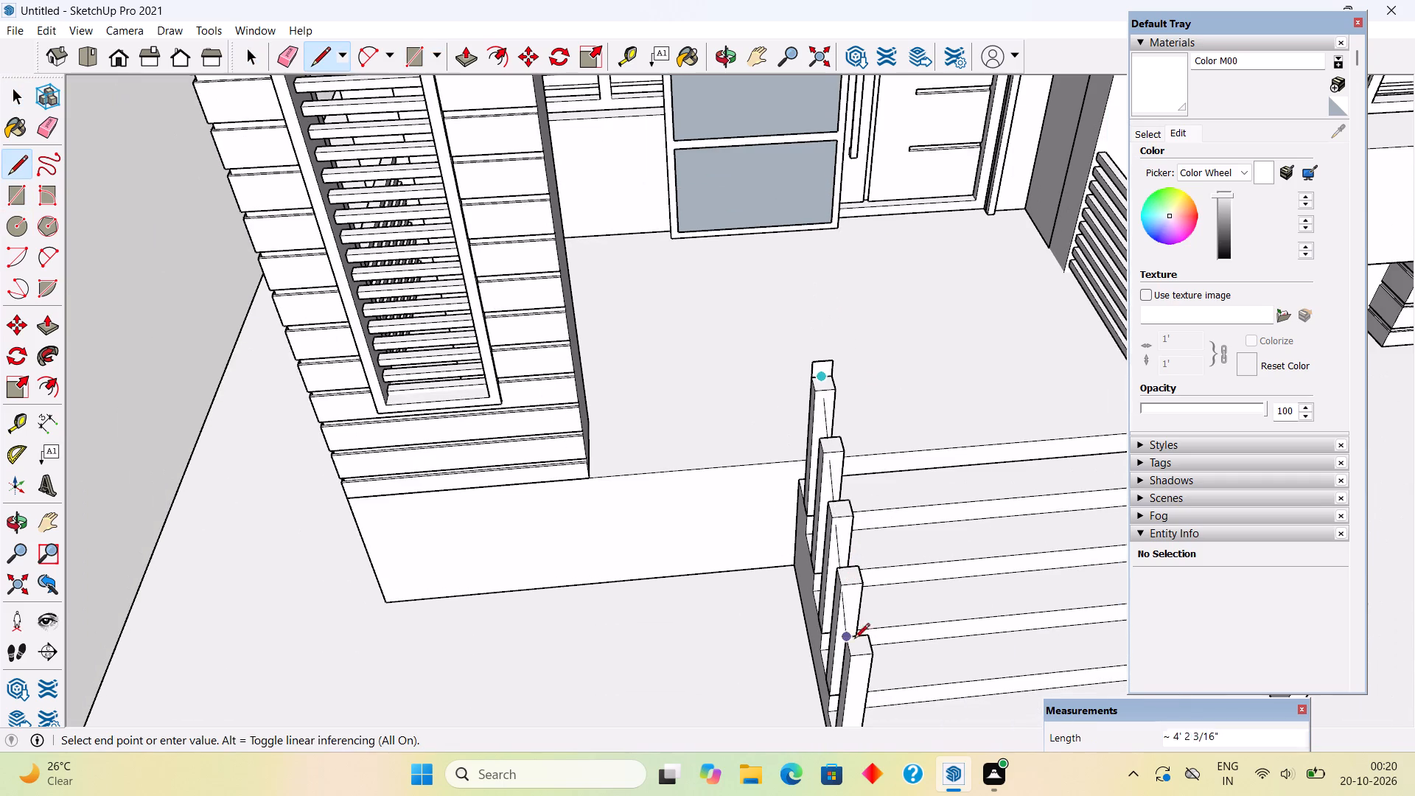
{"action": "scroll", "coordinate": [860, 645], "scroll_direction": "up", "scroll_amount": 4}
{"action": "left_click", "coordinate": [865, 662]}
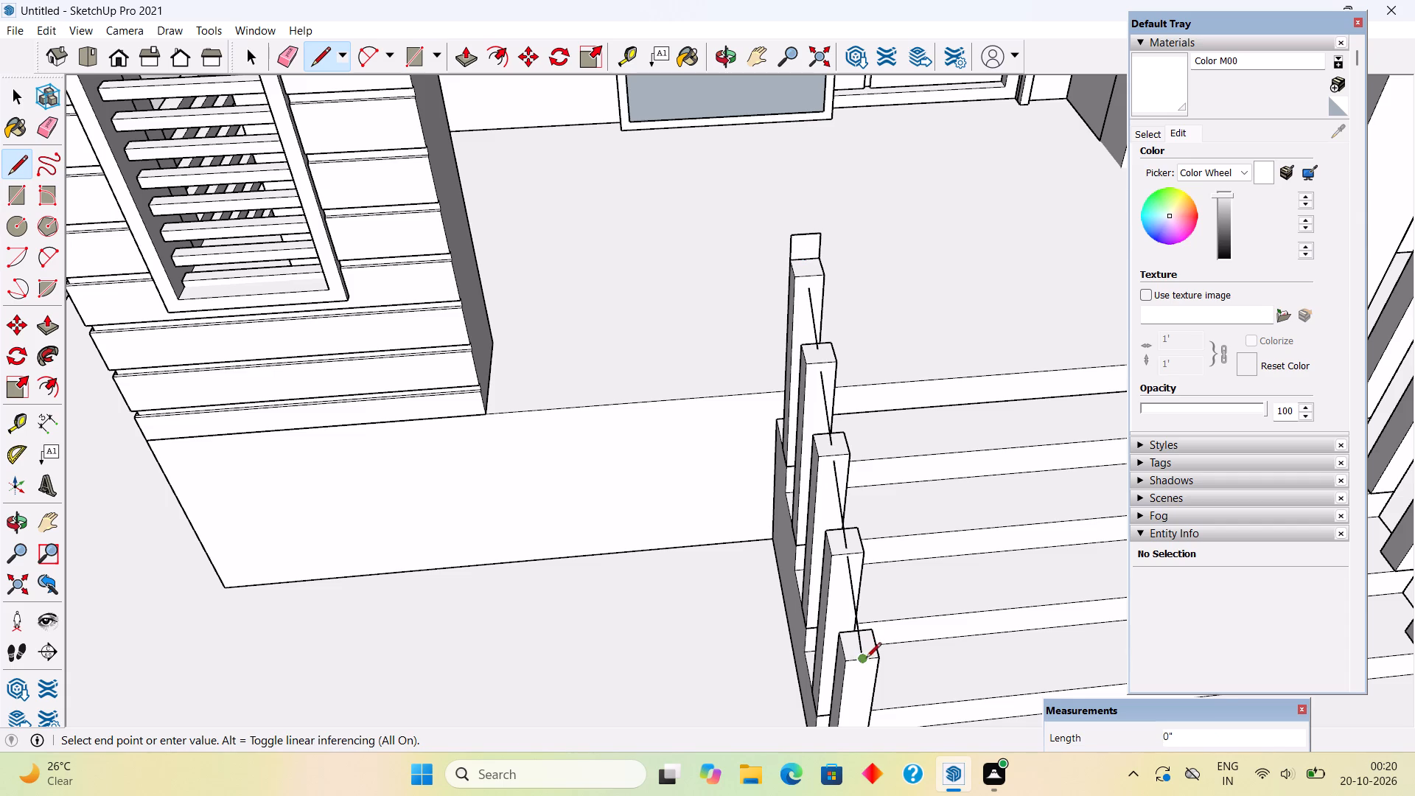
{"action": "key", "text": "space"}
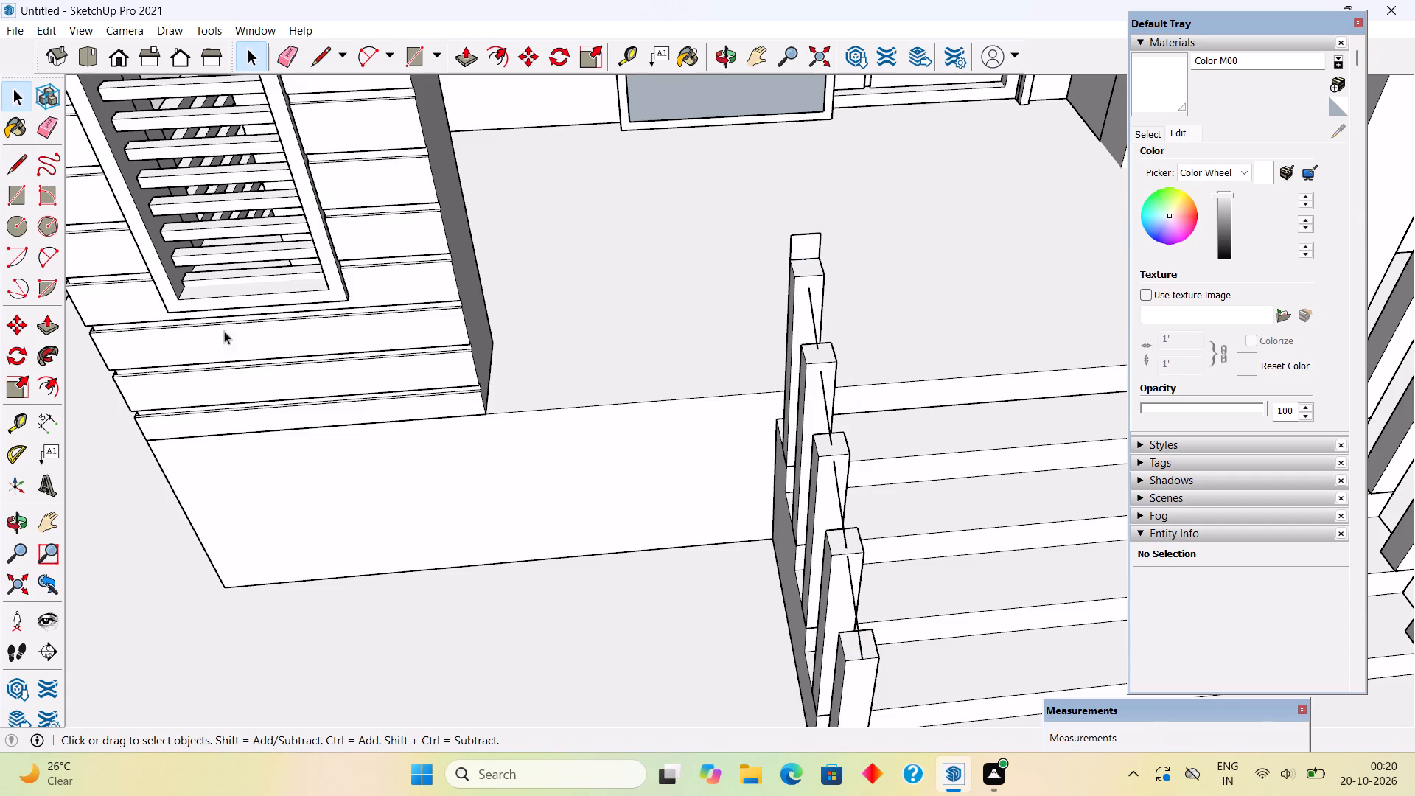
Extrude the 4" by 4" square down the sloping path line to the lowest post with Follow Me to form a handrail.
{"action": "left_click", "coordinate": [39, 352]}
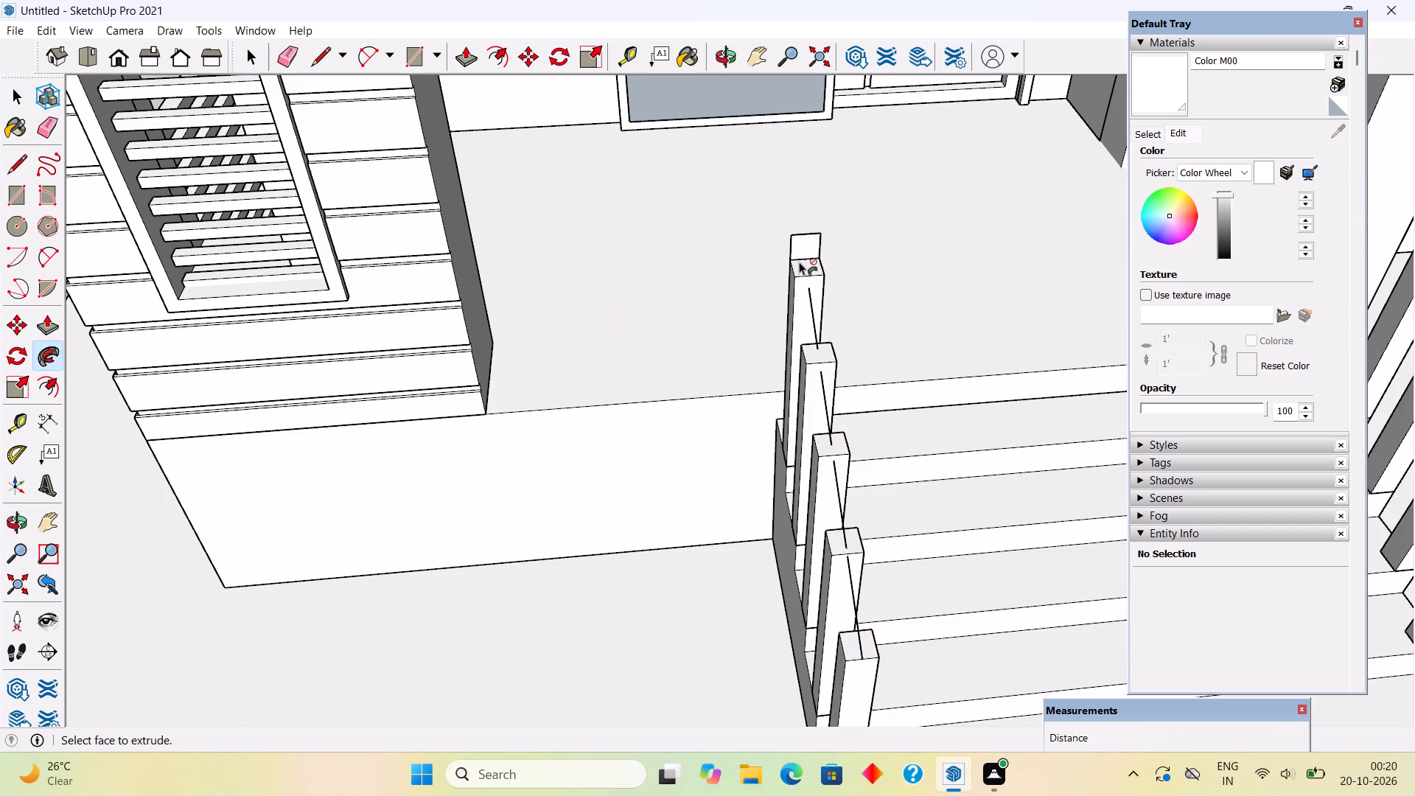
{"action": "left_click", "coordinate": [808, 248]}
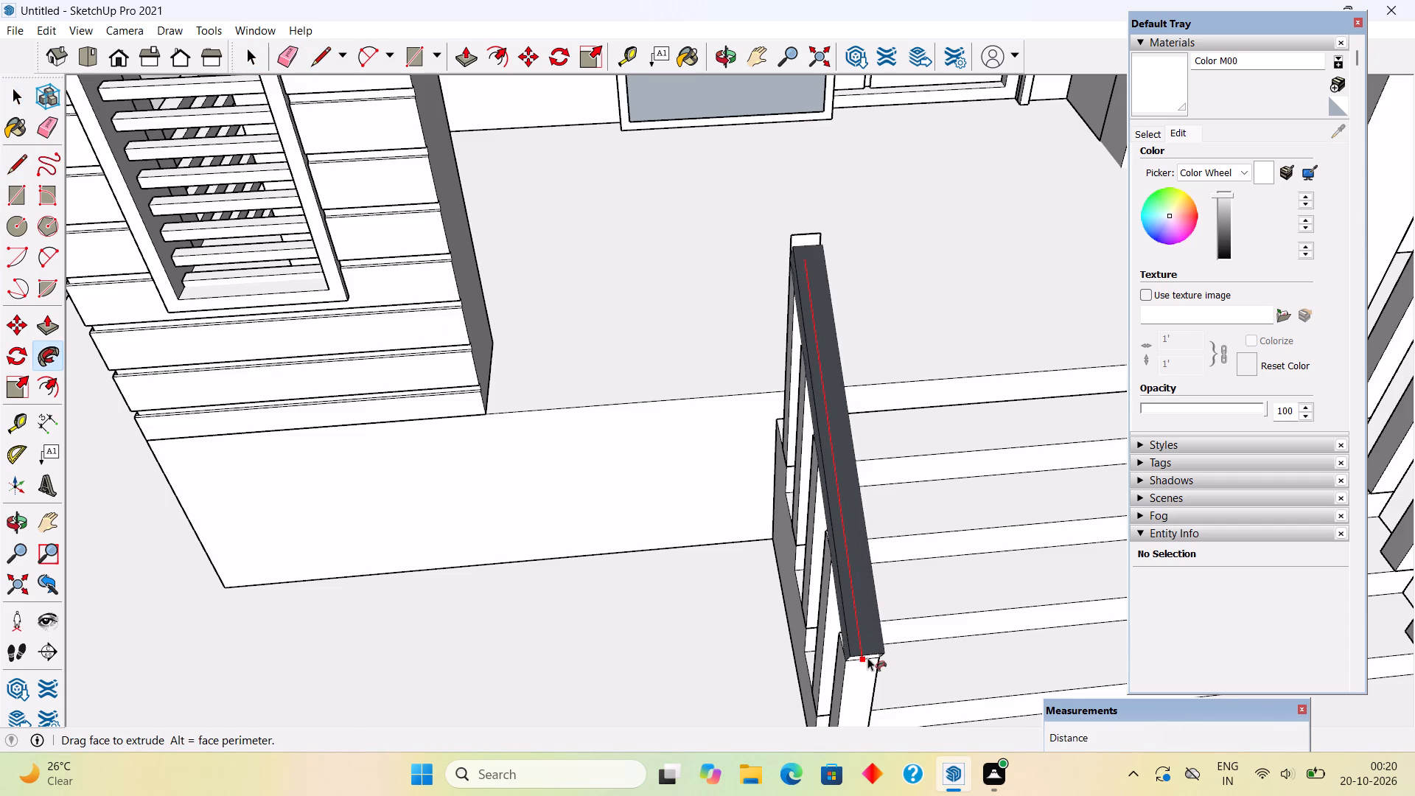
{"action": "left_click", "coordinate": [867, 657]}
Select the whole sloping handrail solid over the first row of posts and make it a group.
{"action": "middle_click_drag", "start_coordinate": [870, 647], "coordinate": [947, 286]}
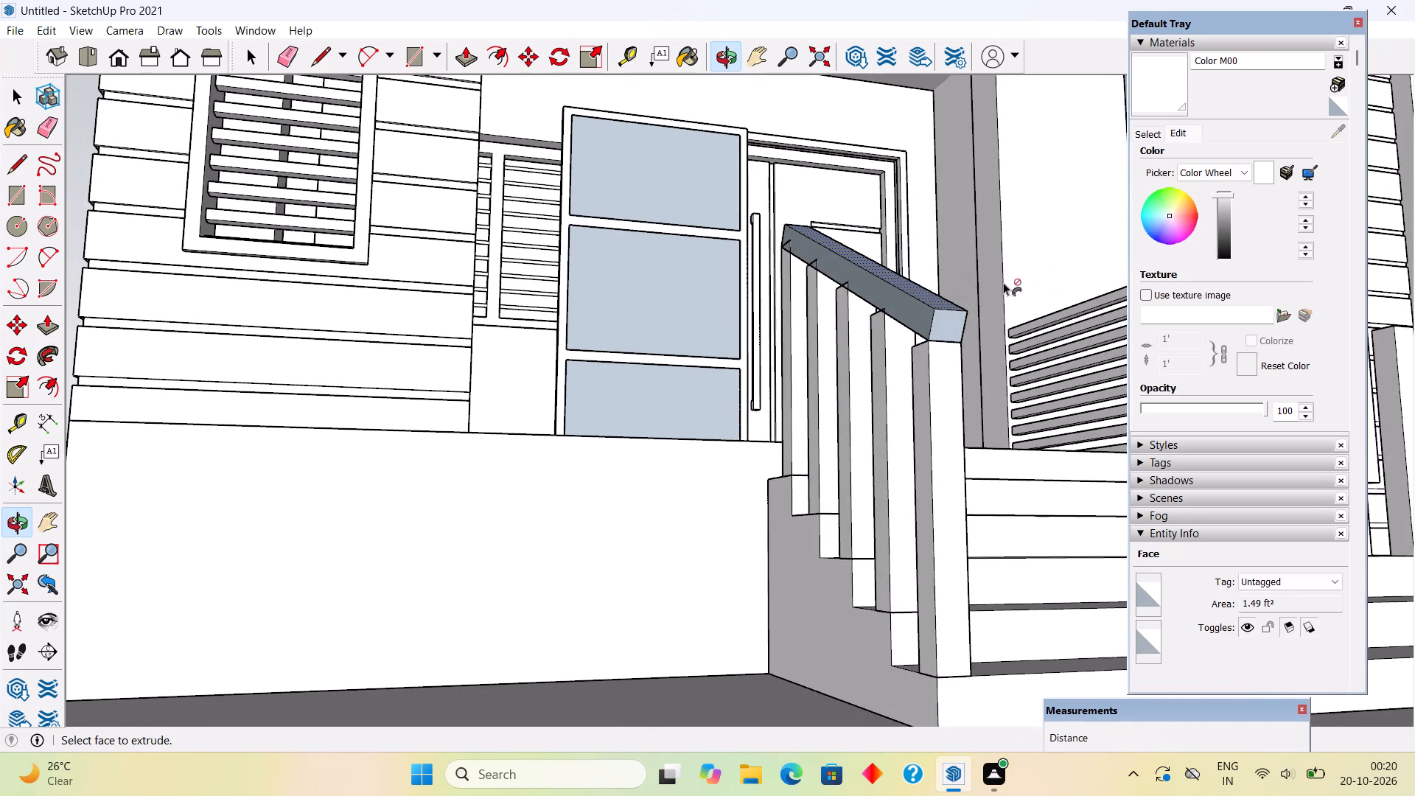
{"action": "middle_click_drag", "start_coordinate": [825, 425], "coordinate": [1225, 579]}
{"action": "middle_click_drag", "start_coordinate": [507, 419], "coordinate": [959, 481]}
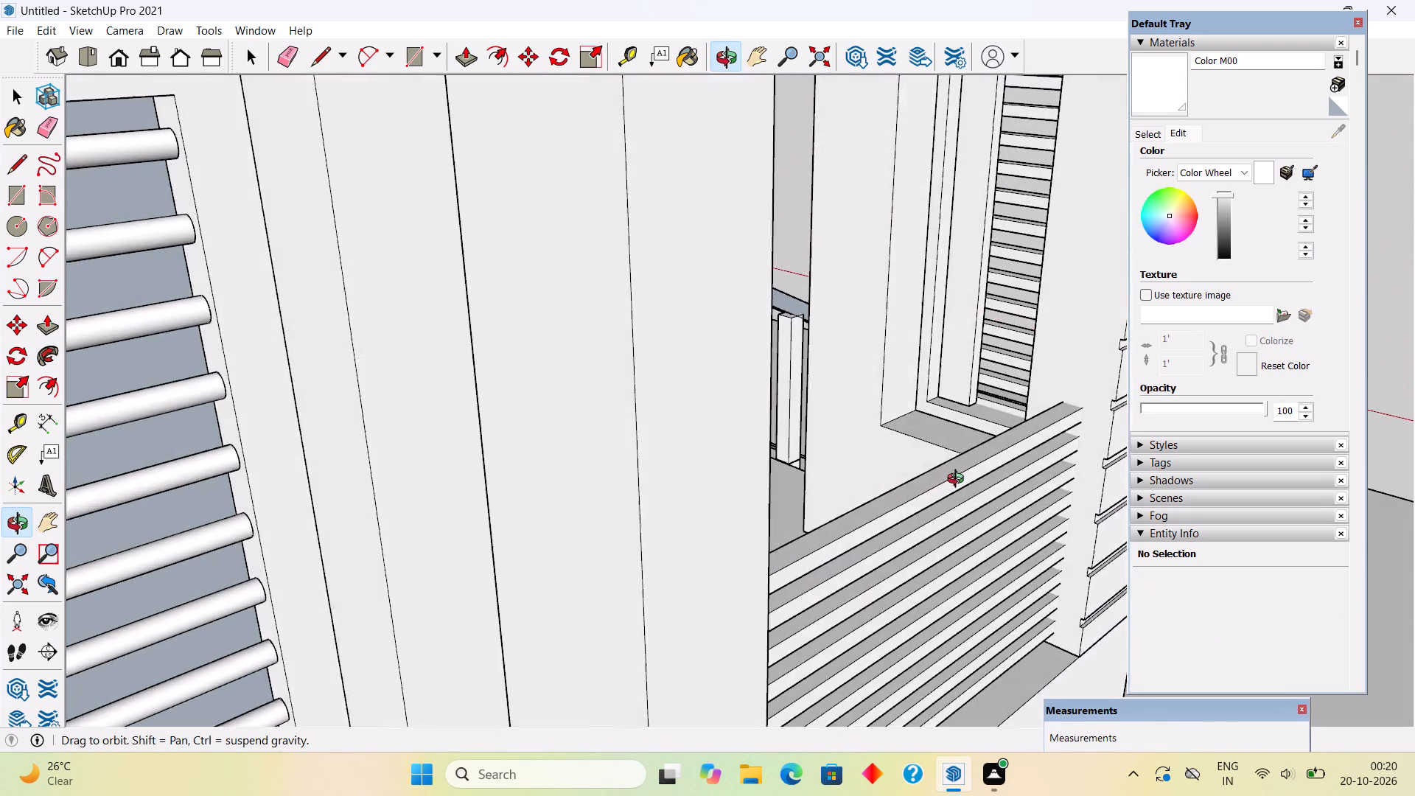
{"action": "middle_click_drag", "start_coordinate": [959, 481], "coordinate": [926, 601]}
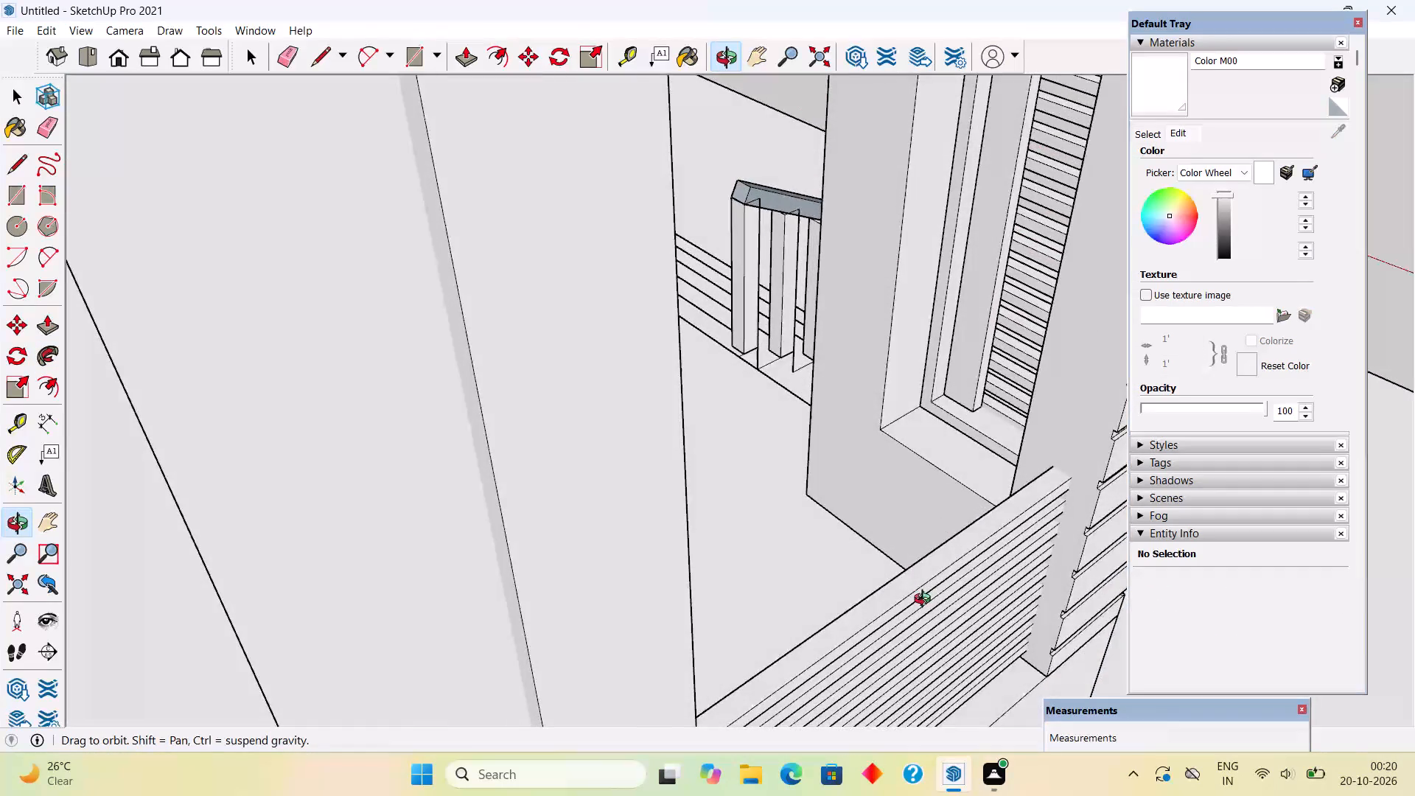
{"action": "middle_click_drag", "start_coordinate": [926, 601], "coordinate": [519, 470]}
{"action": "scroll", "coordinate": [911, 470], "scroll_direction": "down", "scroll_amount": 3}
{"action": "scroll", "coordinate": [826, 458], "scroll_direction": "down", "scroll_amount": 5}
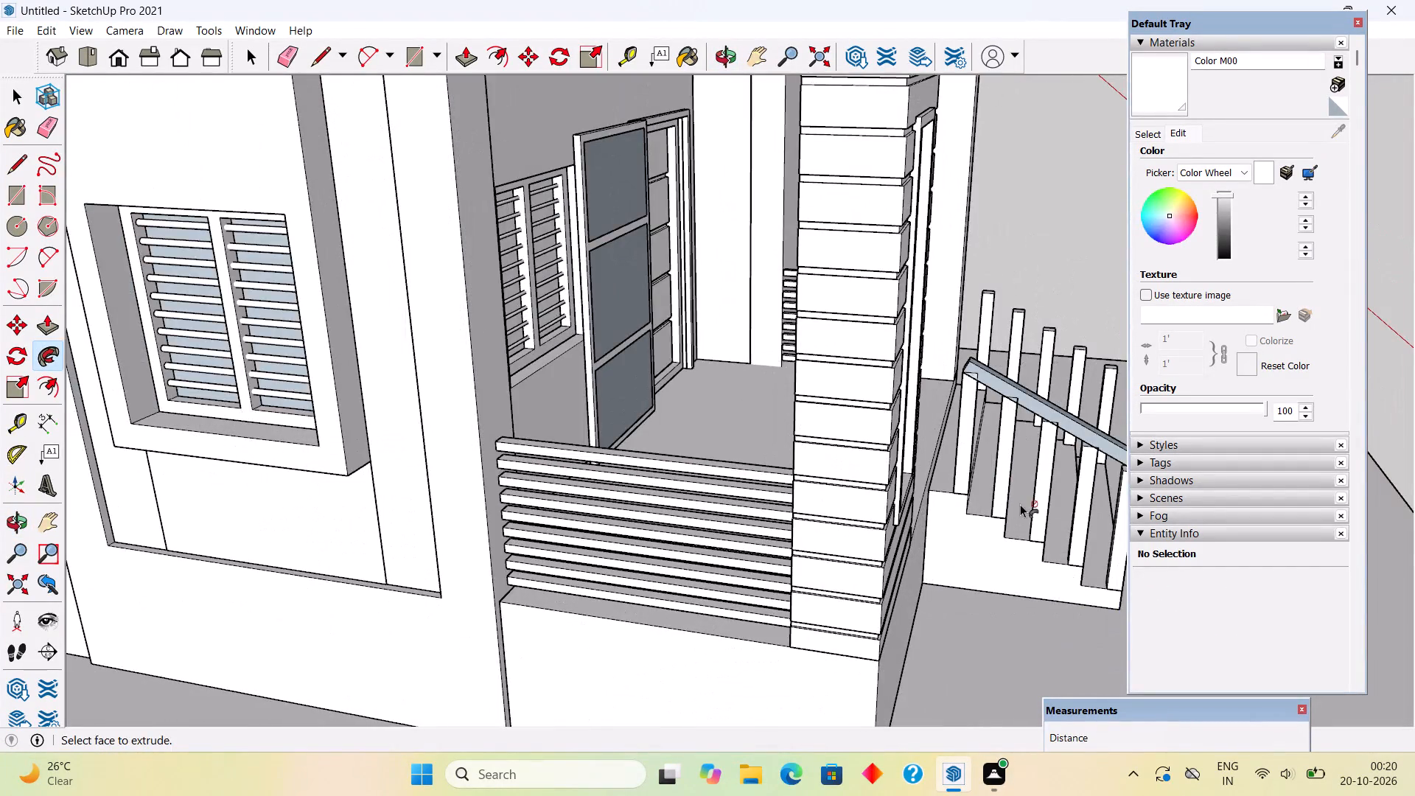
{"action": "middle_click_drag", "start_coordinate": [988, 472], "coordinate": [623, 332]}
{"action": "scroll", "coordinate": [918, 318], "scroll_direction": "up", "scroll_amount": 4}
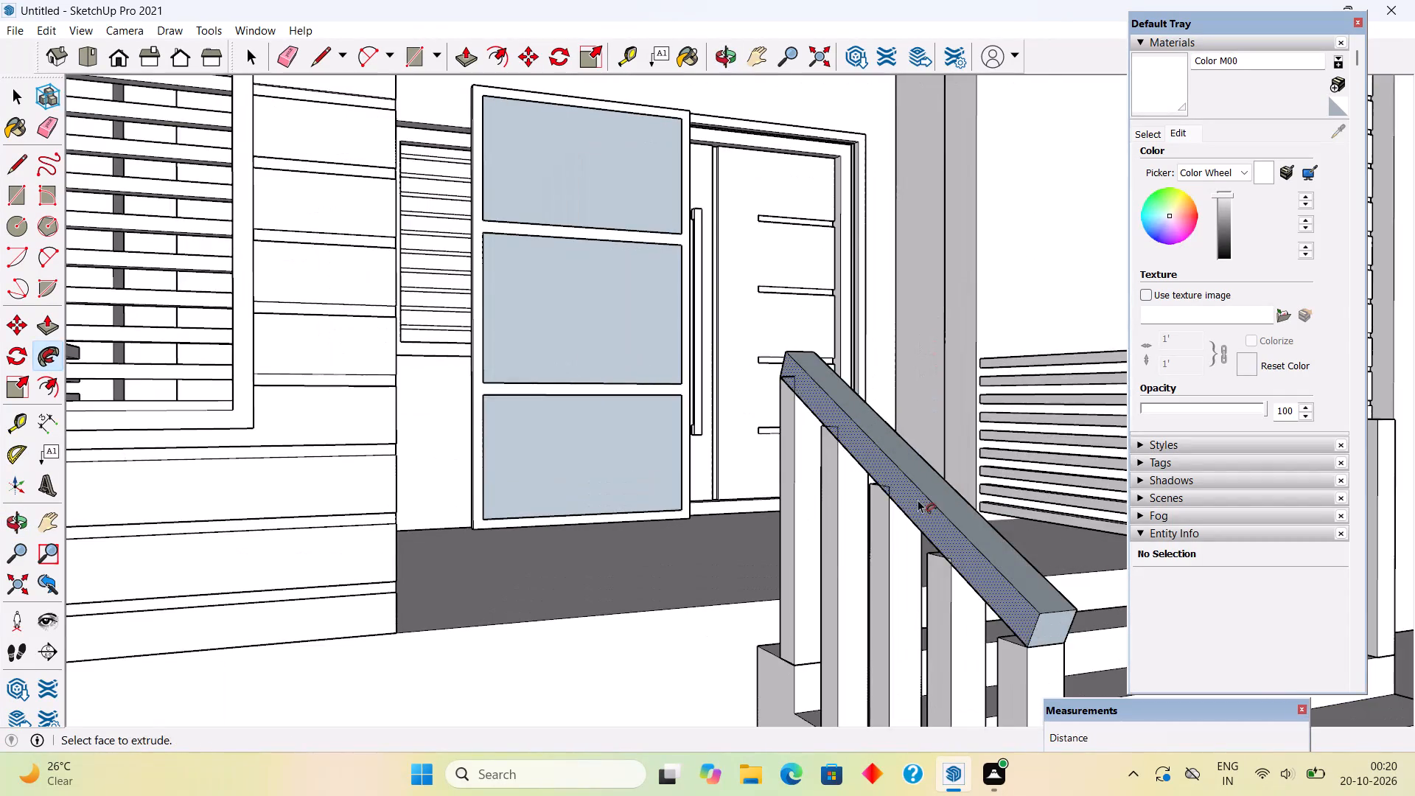
{"action": "middle_click_drag", "start_coordinate": [915, 500], "coordinate": [445, 337]}
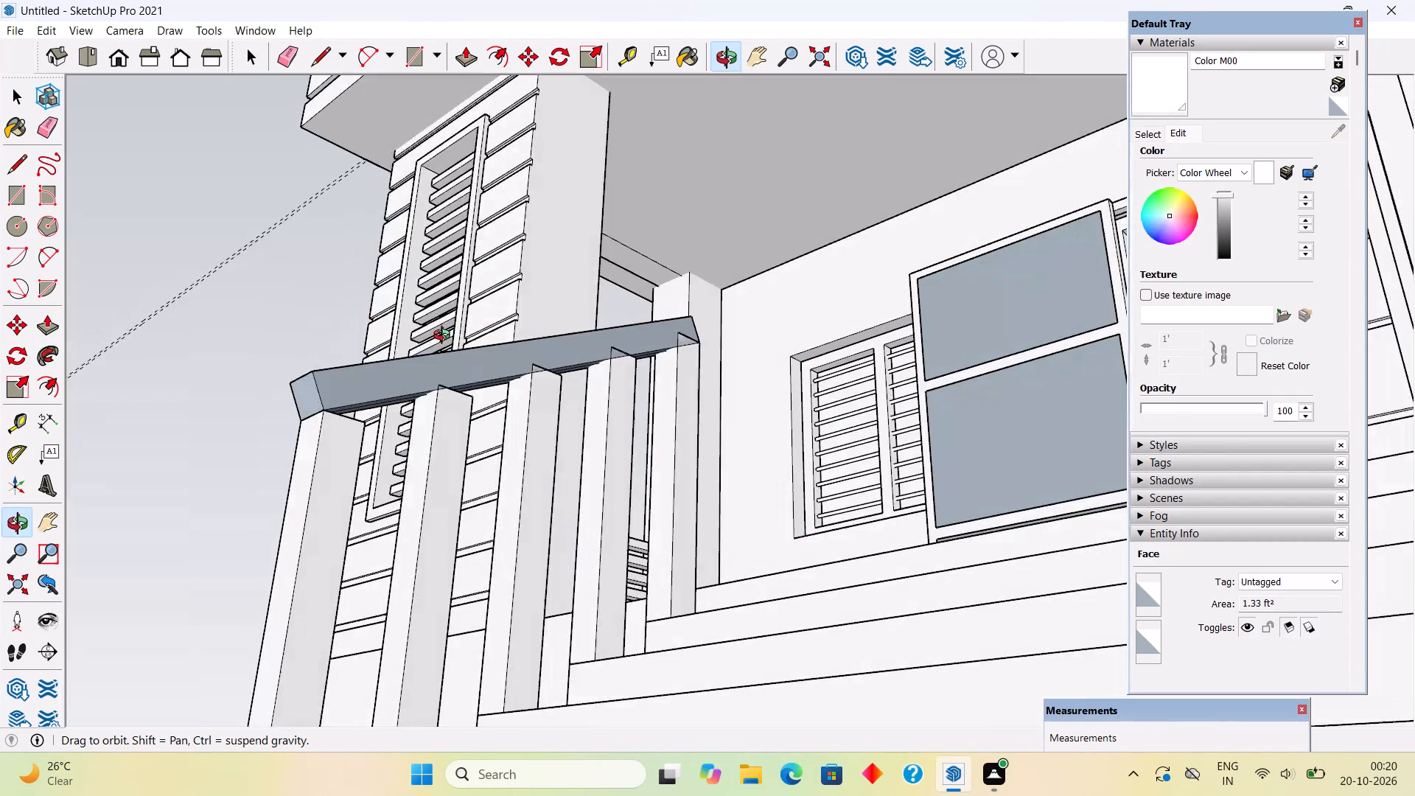
{"action": "middle_click_drag", "start_coordinate": [445, 337], "coordinate": [439, 328]}
{"action": "scroll", "coordinate": [433, 410], "scroll_direction": "up", "scroll_amount": 10}
{"action": "middle_click_drag", "start_coordinate": [377, 371], "coordinate": [385, 291]}
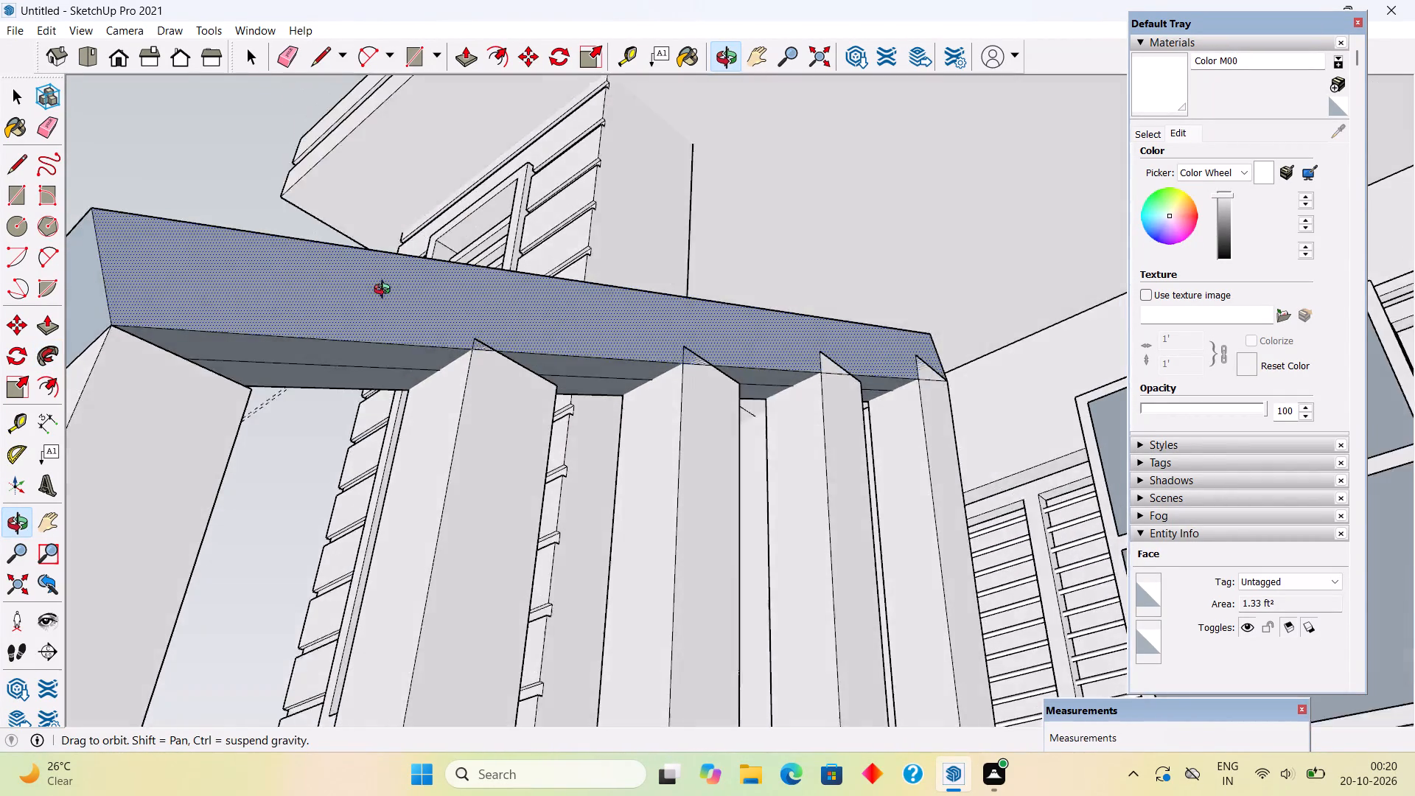
{"action": "middle_click_drag", "start_coordinate": [385, 291], "coordinate": [669, 450]}
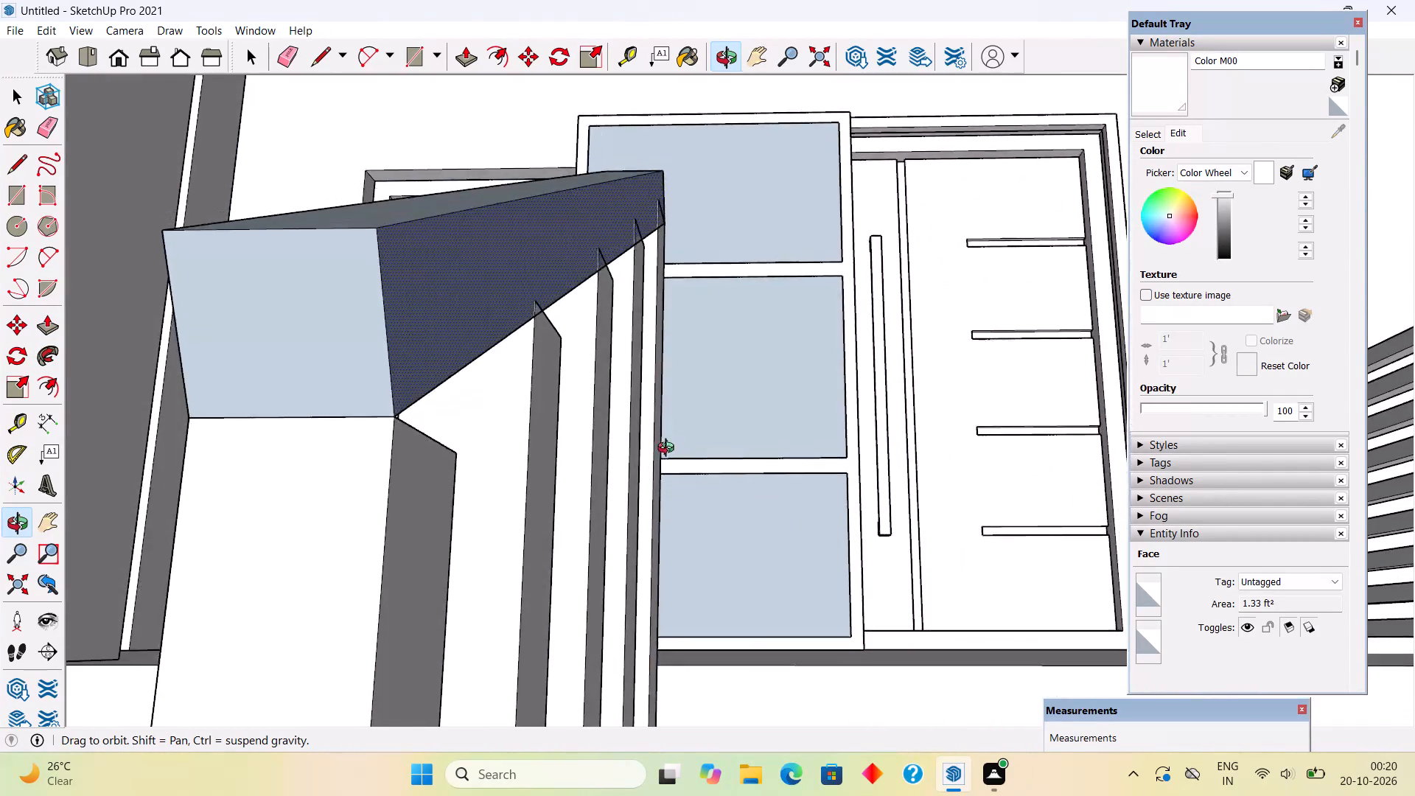
{"action": "middle_click_drag", "start_coordinate": [669, 450], "coordinate": [626, 508]}
{"action": "key", "text": "space"}
{"action": "triple_click", "coordinate": [354, 374]}
{"action": "right_click", "coordinate": [354, 374]}
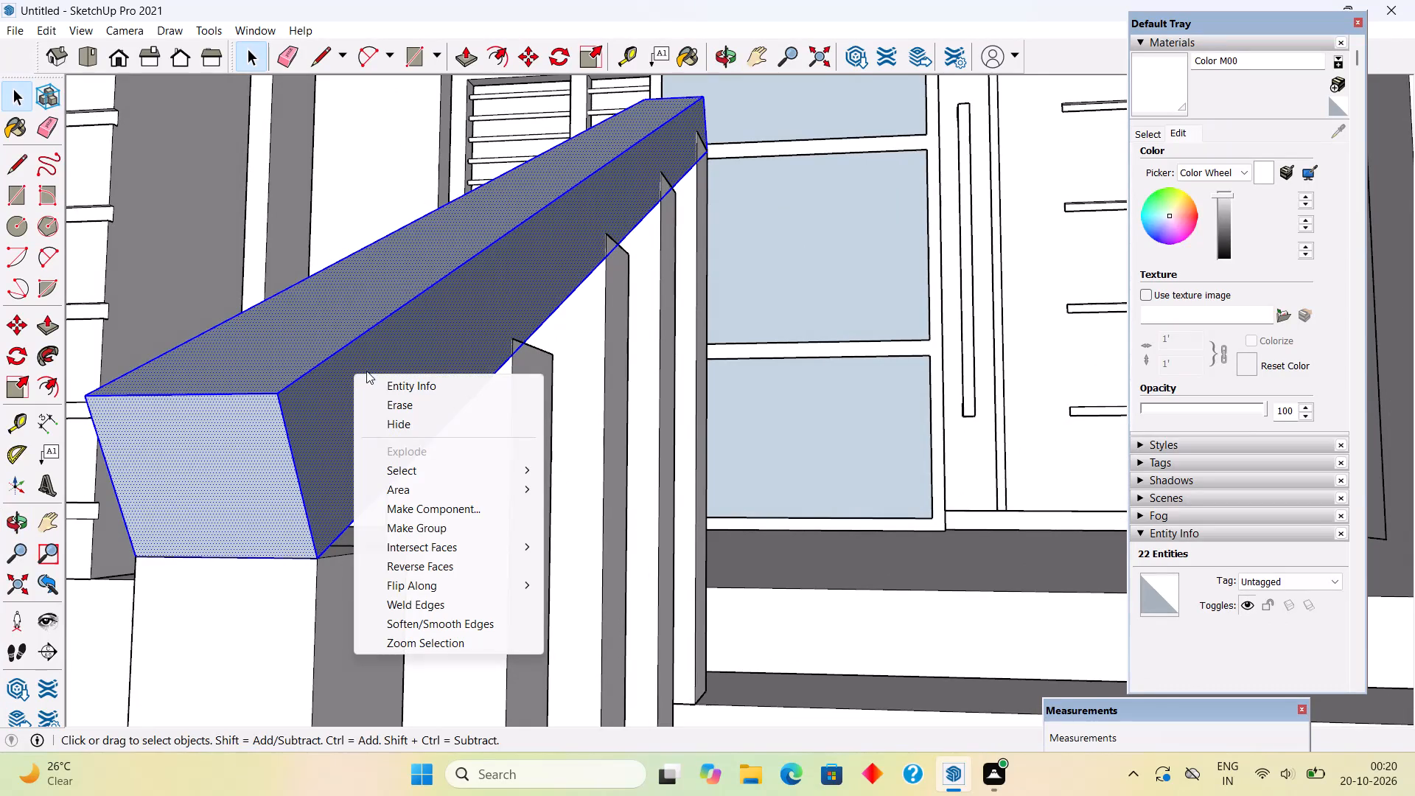
{"action": "left_click", "coordinate": [441, 526]}
Copy the handrail group straight across about 7' 9" onto the posts at the opposite end of the steps.
{"action": "scroll", "coordinate": [435, 513], "scroll_direction": "down", "scroll_amount": 6}
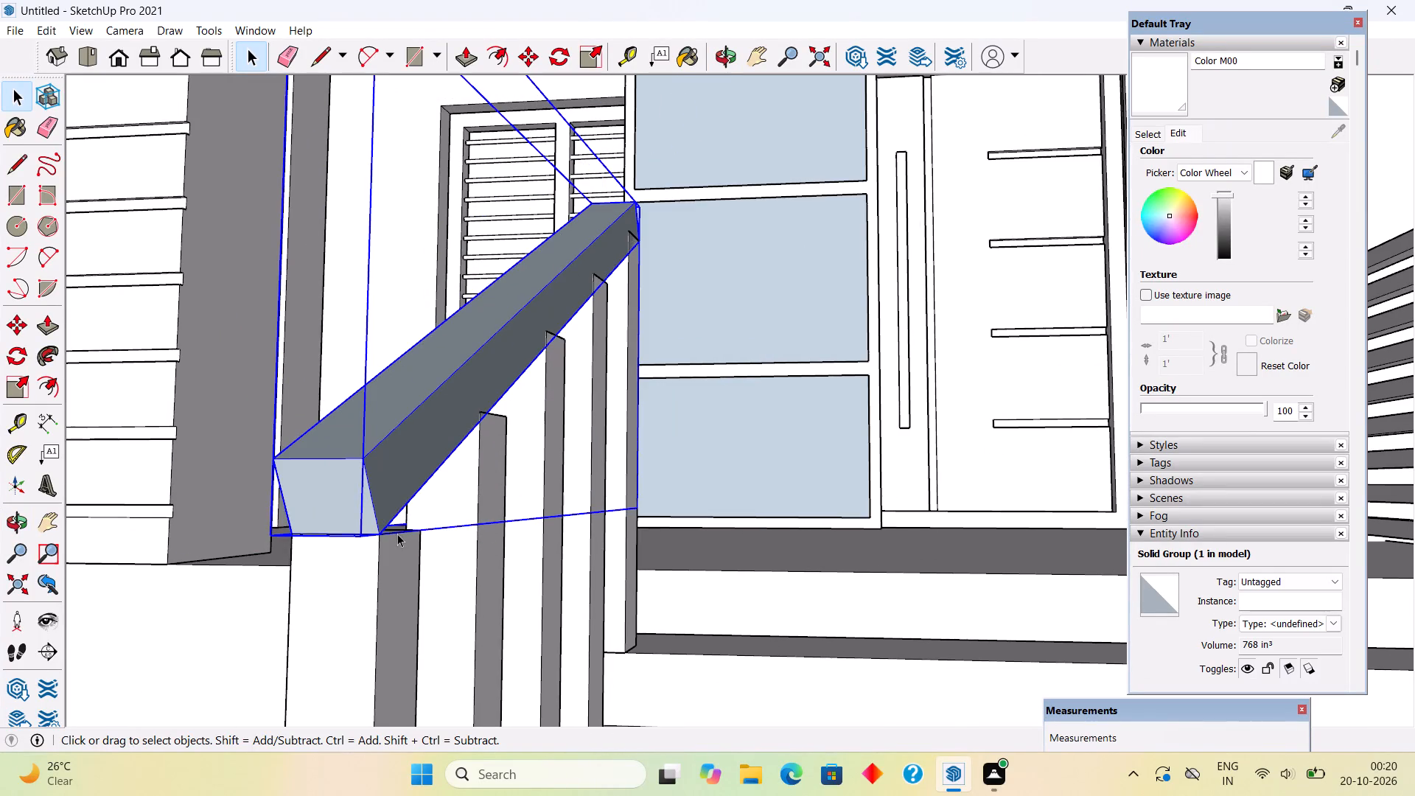
{"action": "scroll", "coordinate": [374, 529], "scroll_direction": "down", "scroll_amount": 16}
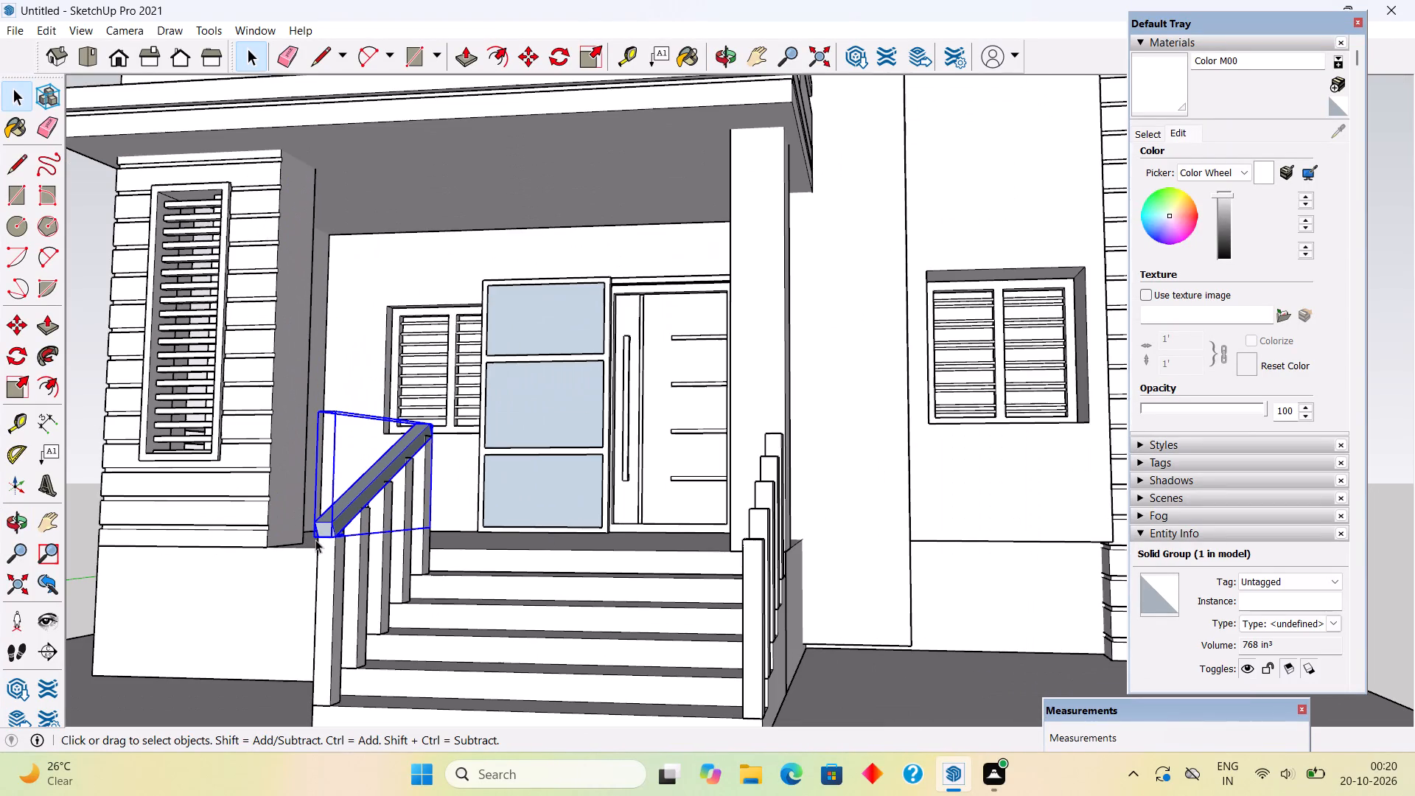
{"action": "key", "text": "m"}
{"action": "left_click", "coordinate": [340, 543]}
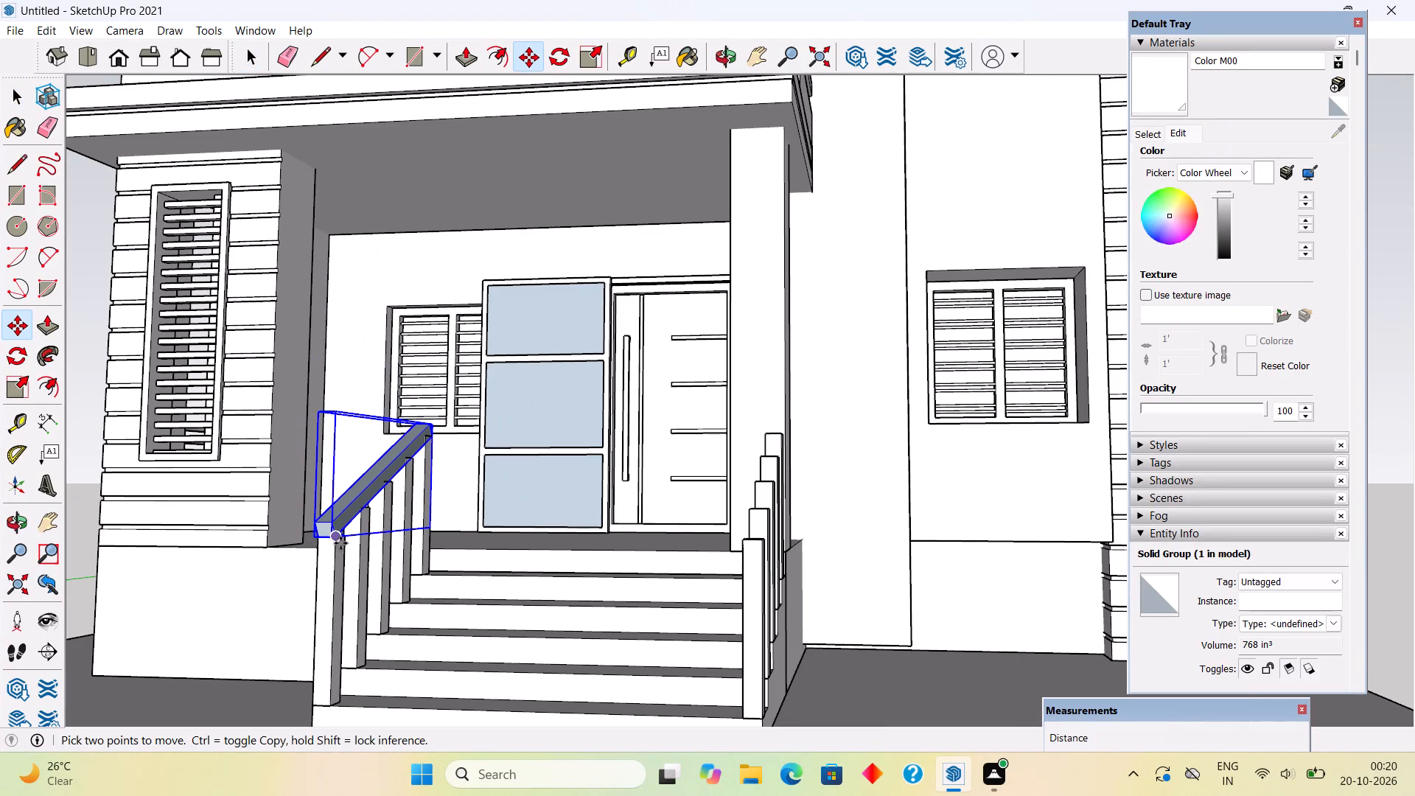
{"action": "left_click", "coordinate": [758, 536]}
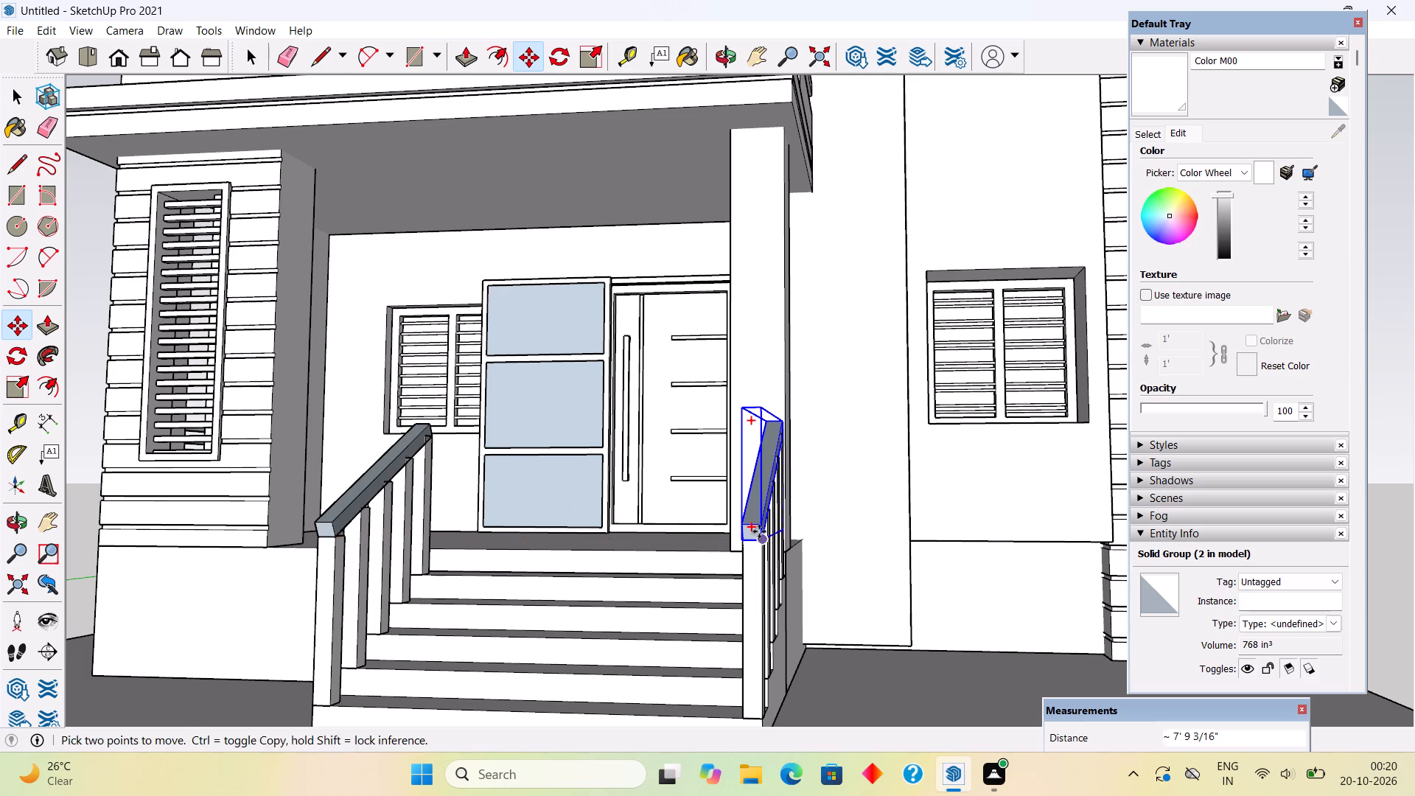
{"action": "key", "text": "space"}
{"action": "scroll", "coordinate": [759, 531], "scroll_direction": "down", "scroll_amount": 10}
{"action": "left_click", "coordinate": [1036, 473]}
Inside the lowest post's group in the first row, push its outer side face and its front face inward by 1" each.
{"action": "middle_click_drag", "start_coordinate": [679, 523], "coordinate": [746, 612]}
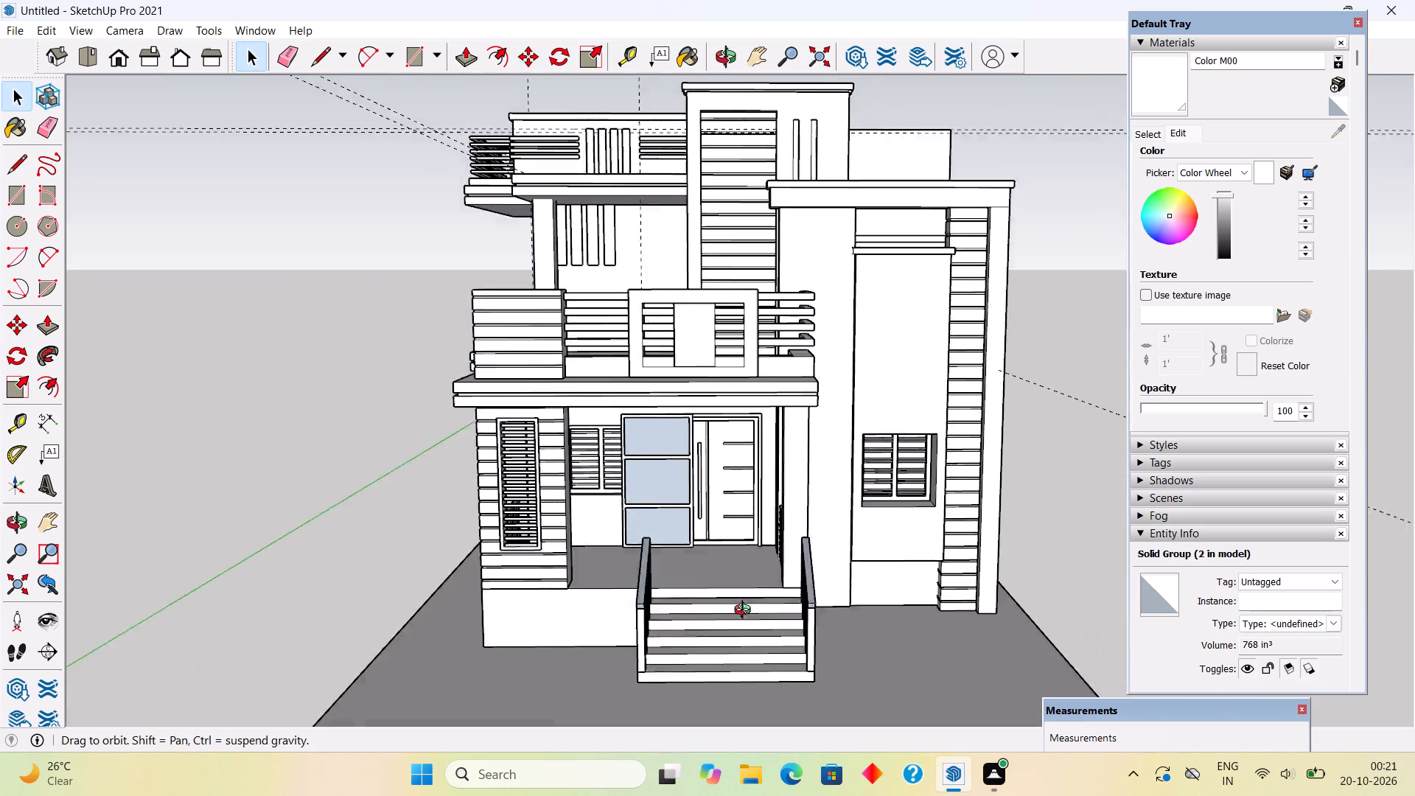
{"action": "middle_click_drag", "start_coordinate": [746, 612], "coordinate": [926, 537]}
{"action": "scroll", "coordinate": [805, 543], "scroll_direction": "up", "scroll_amount": 5}
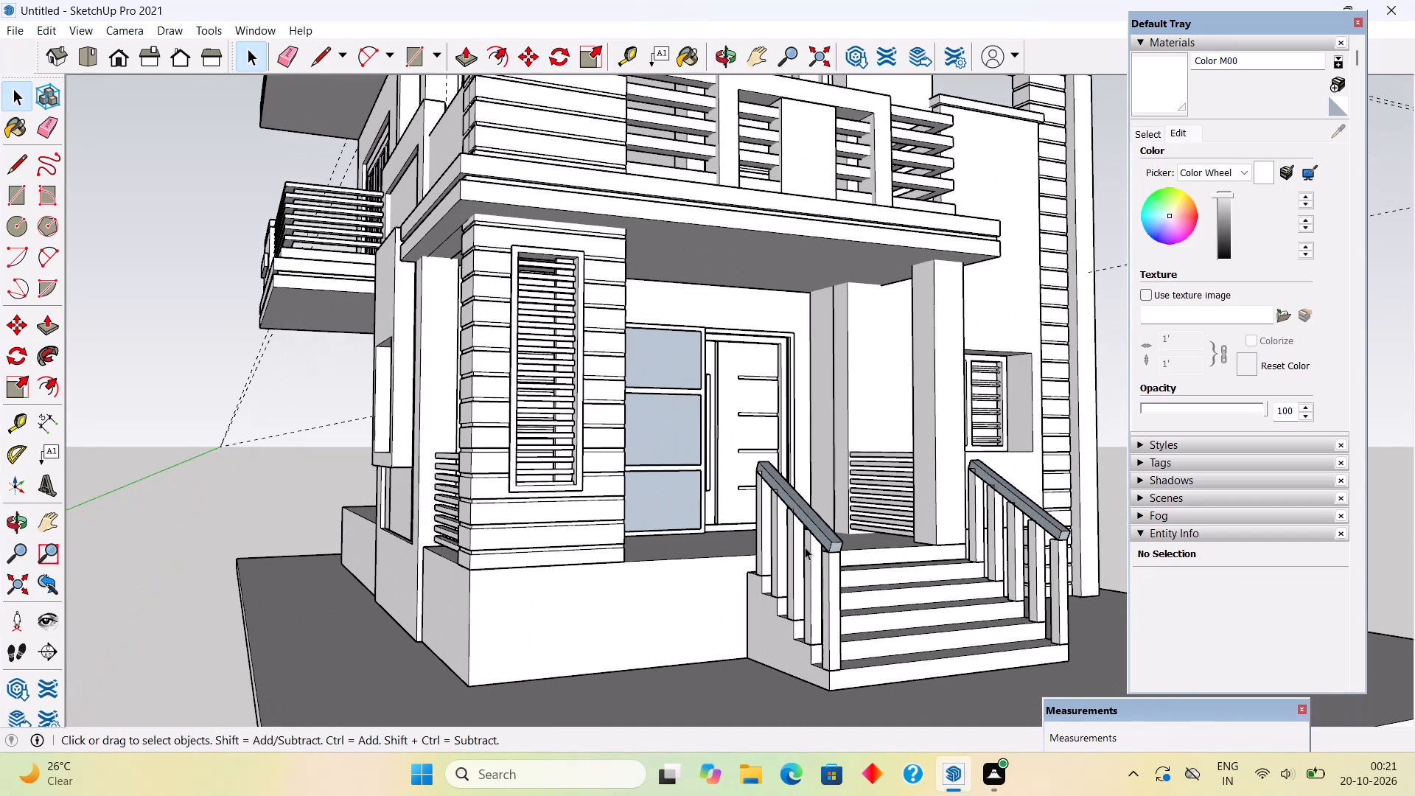
{"action": "middle_click_drag", "start_coordinate": [783, 621], "coordinate": [789, 603]}
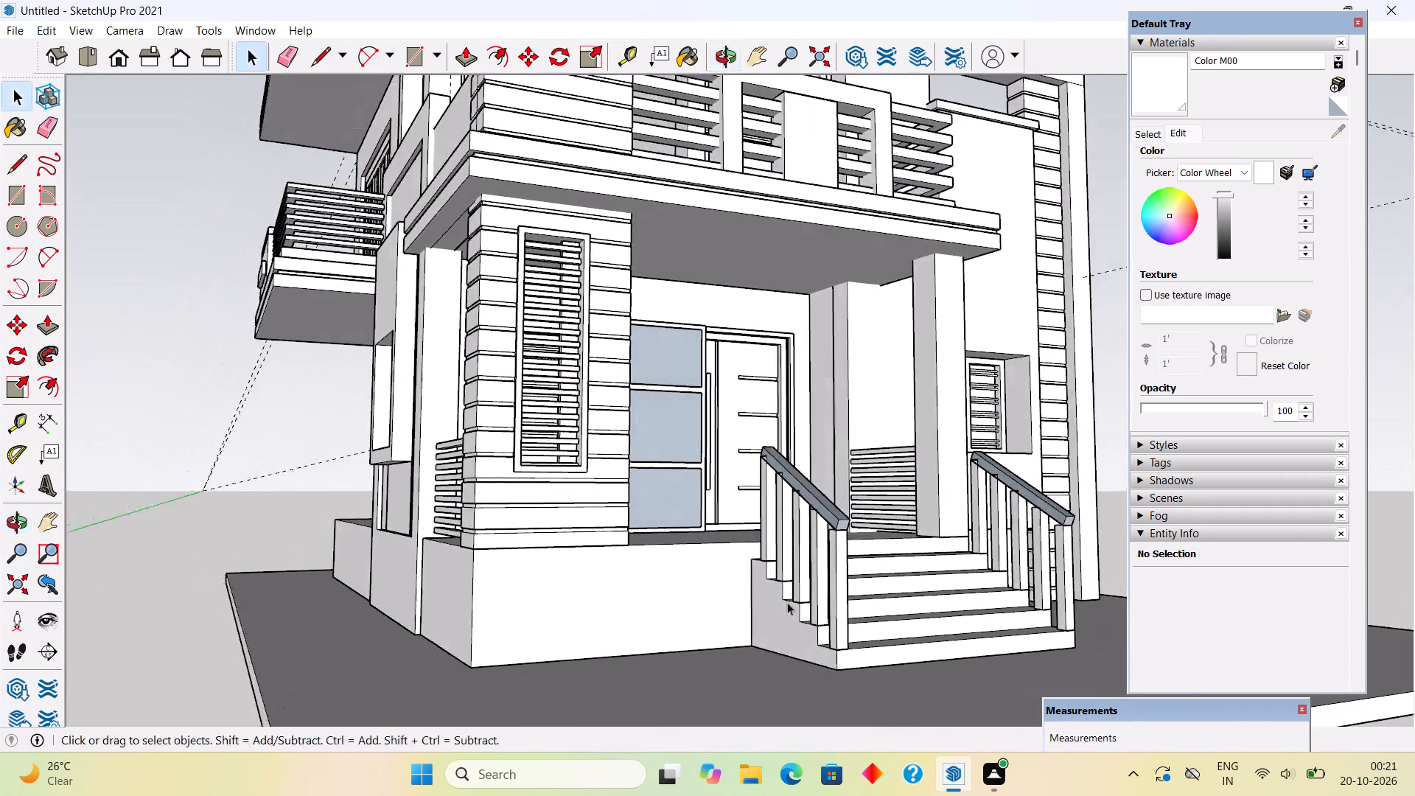
{"action": "scroll", "coordinate": [836, 598], "scroll_direction": "up", "scroll_amount": 2}
{"action": "left_click", "coordinate": [841, 598]}
{"action": "scroll", "coordinate": [837, 599], "scroll_direction": "up", "scroll_amount": 5}
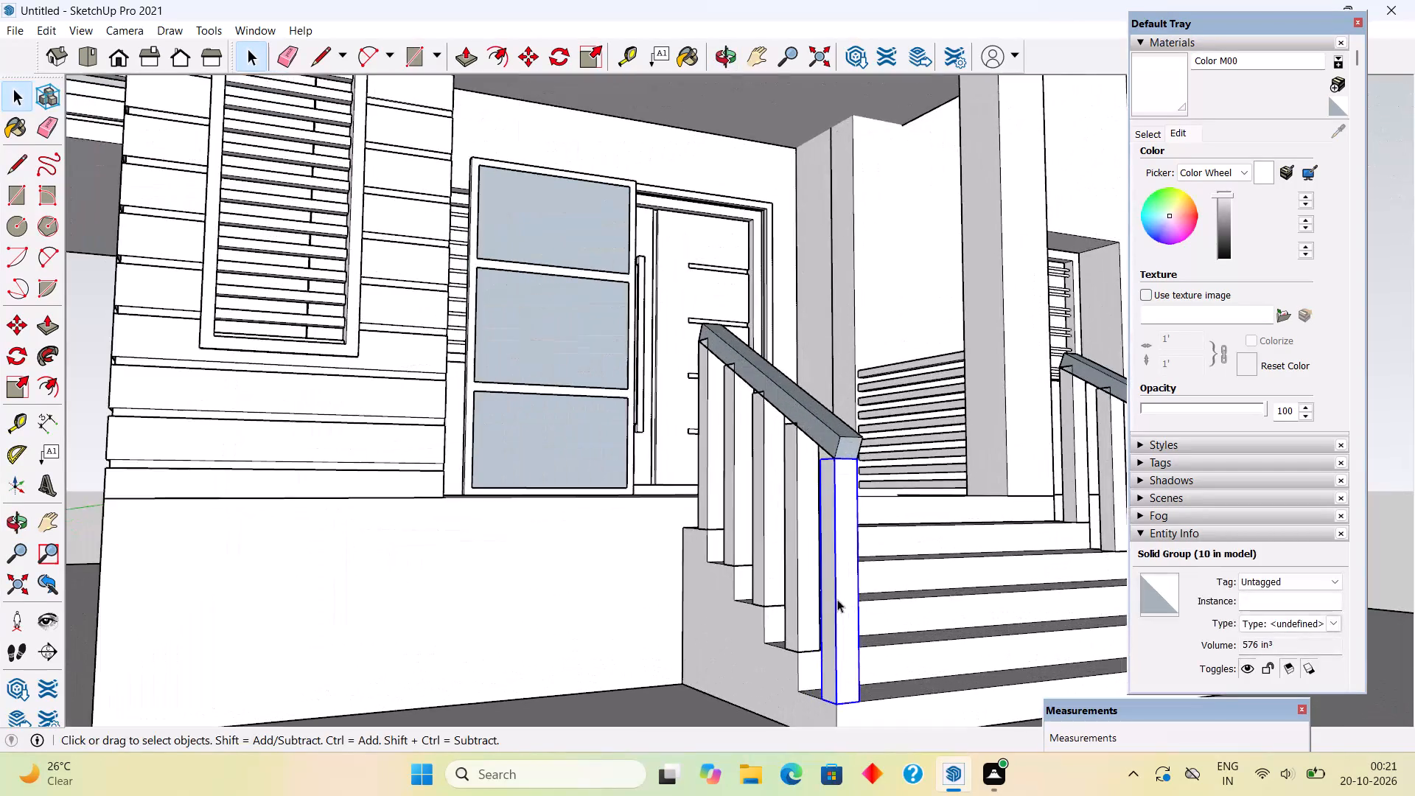
{"action": "double_click", "coordinate": [836, 600]}
{"action": "left_click", "coordinate": [836, 600]}
{"action": "scroll", "coordinate": [836, 600], "scroll_direction": "left", "scroll_amount": 1}
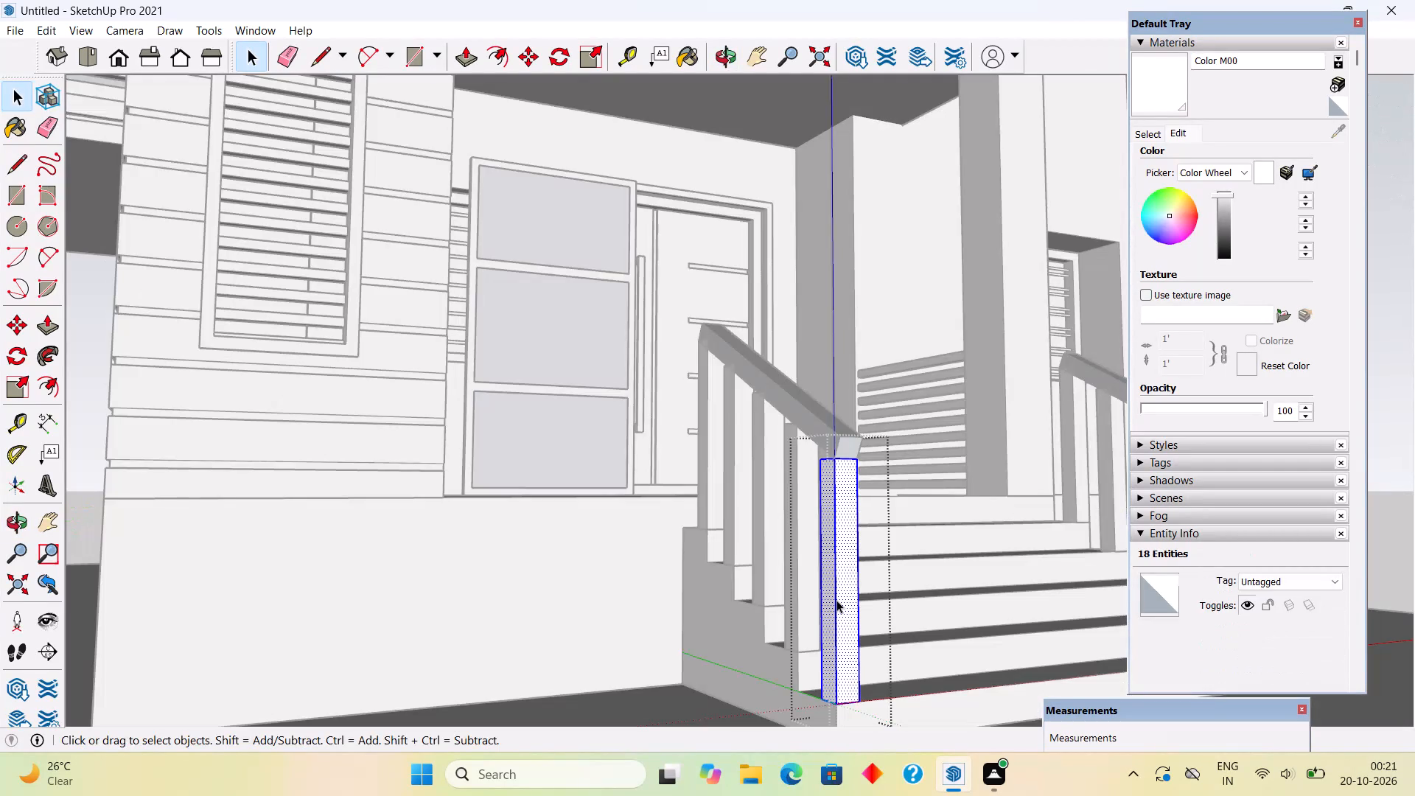
{"action": "key", "text": "p"}
{"action": "left_click", "coordinate": [833, 610]}
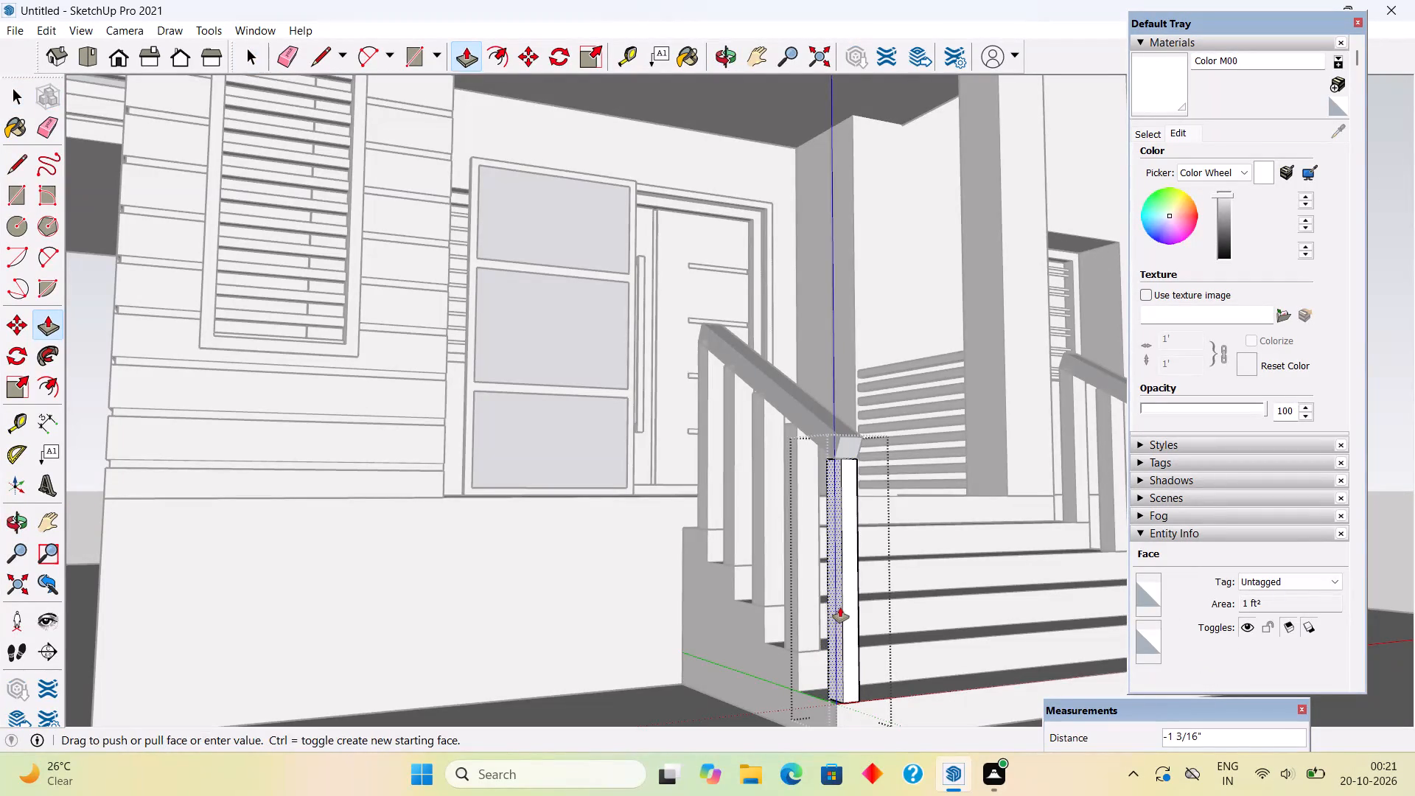
{"action": "type", "text": "1\""}
{"action": "key", "text": "Return"}
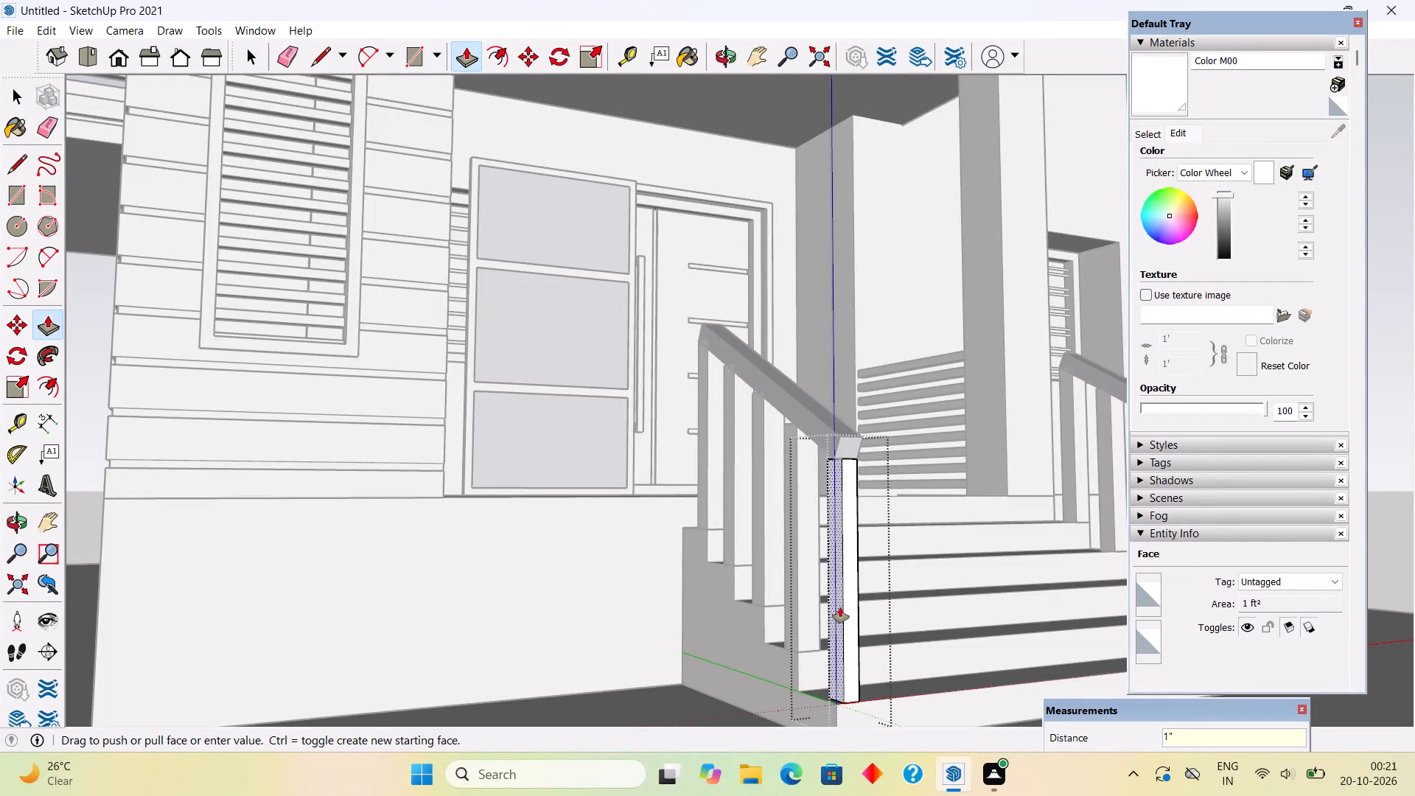
{"action": "left_click", "coordinate": [854, 574]}
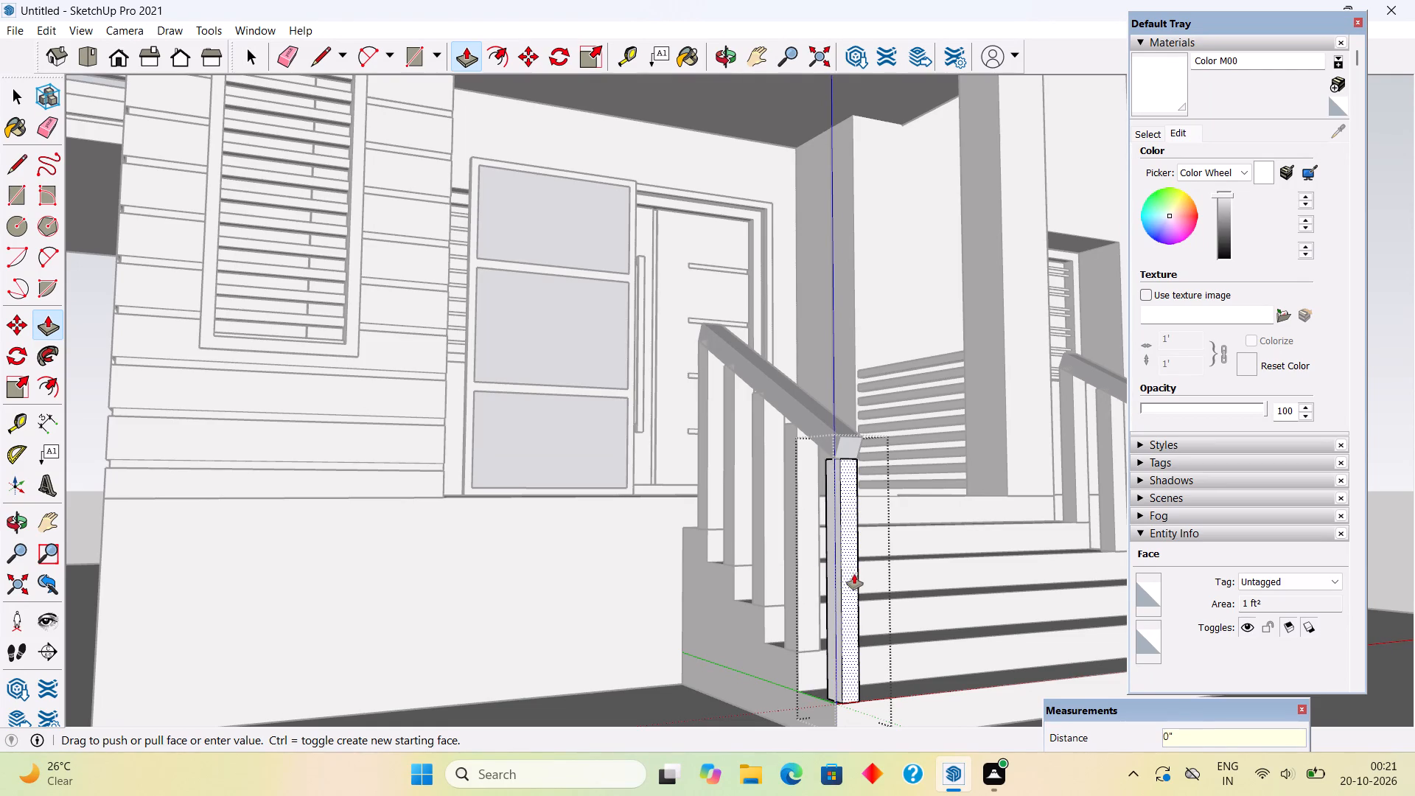
{"action": "type", "text": "1\""}
{"action": "key", "text": "Return"}
{"action": "key", "text": "space"}
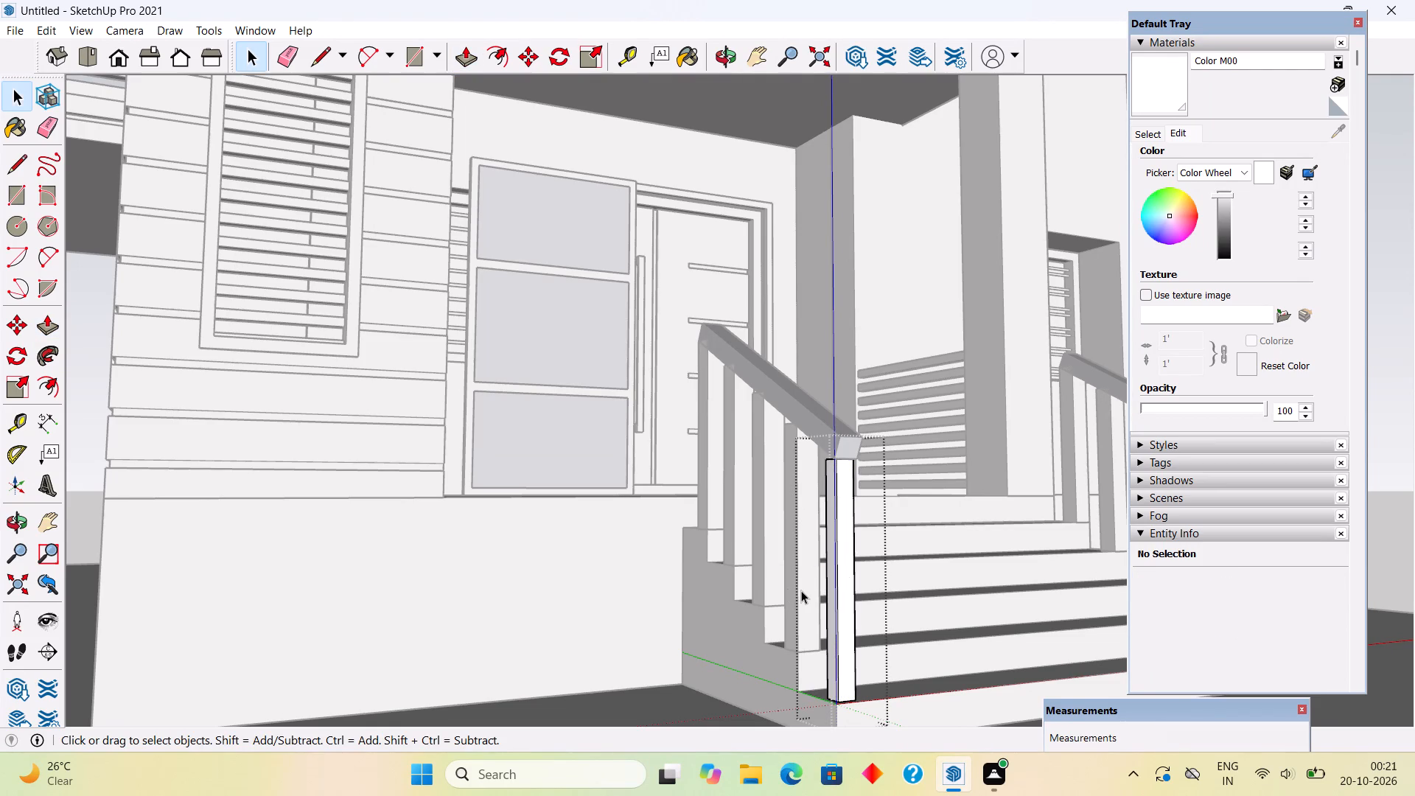
{"action": "left_click", "coordinate": [801, 590]}
{"action": "scroll", "coordinate": [752, 562], "scroll_direction": "down", "scroll_amount": 9}
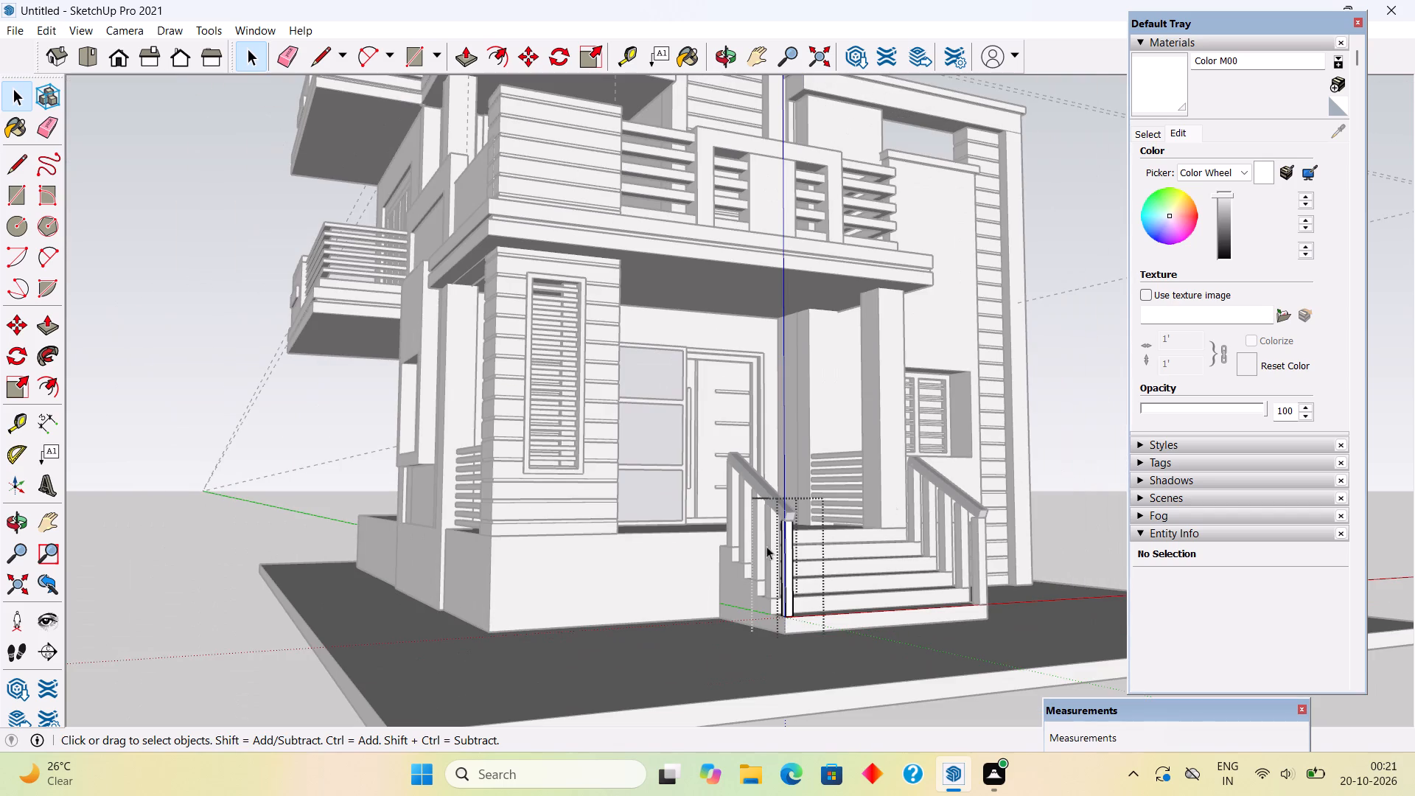
{"action": "left_click", "coordinate": [1114, 426]}
Delete the four upper posts in the first row, keeping only the slimmed lowest post.
{"action": "scroll", "coordinate": [723, 515], "scroll_direction": "up", "scroll_amount": 5}
{"action": "scroll", "coordinate": [767, 573], "scroll_direction": "up", "scroll_amount": 4}
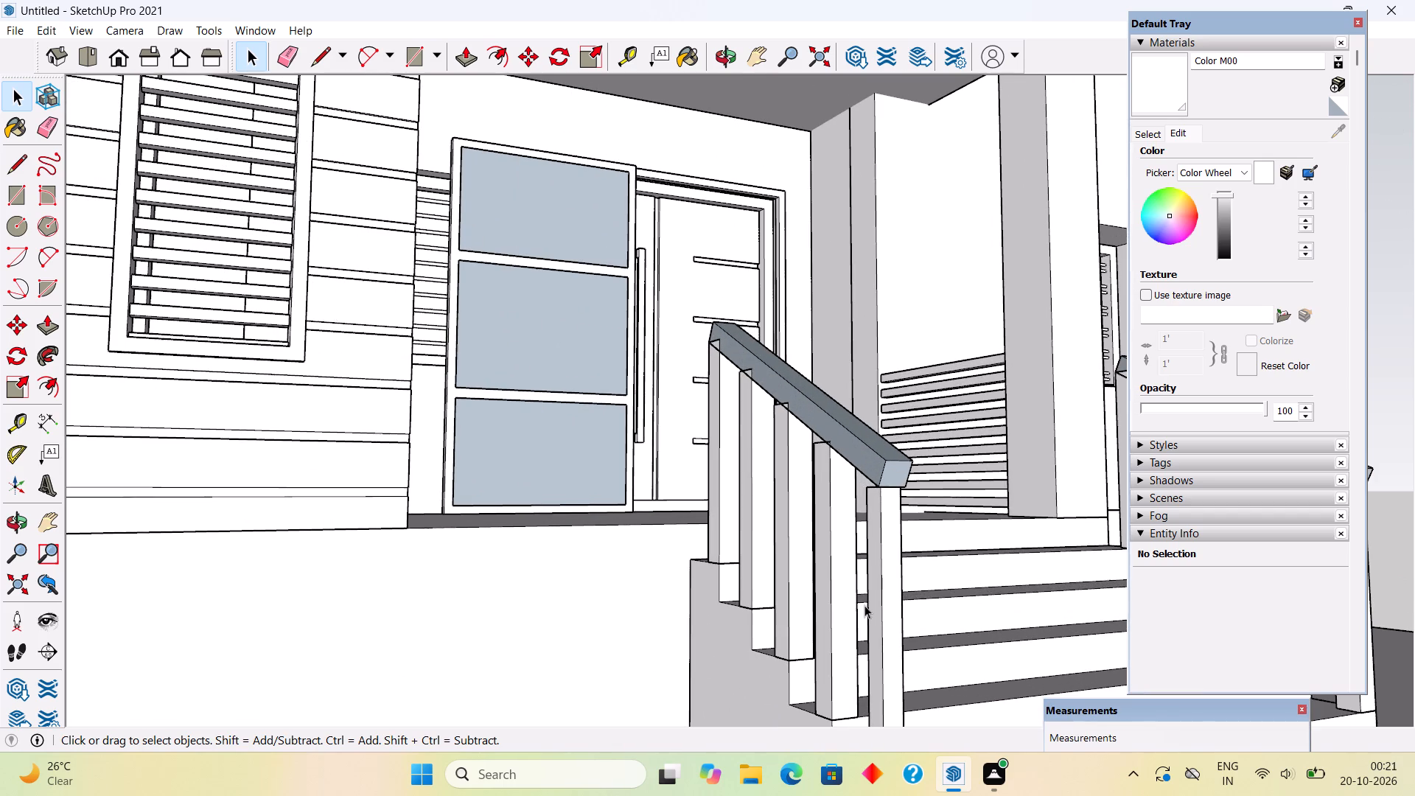
{"action": "left_click", "coordinate": [831, 621]}
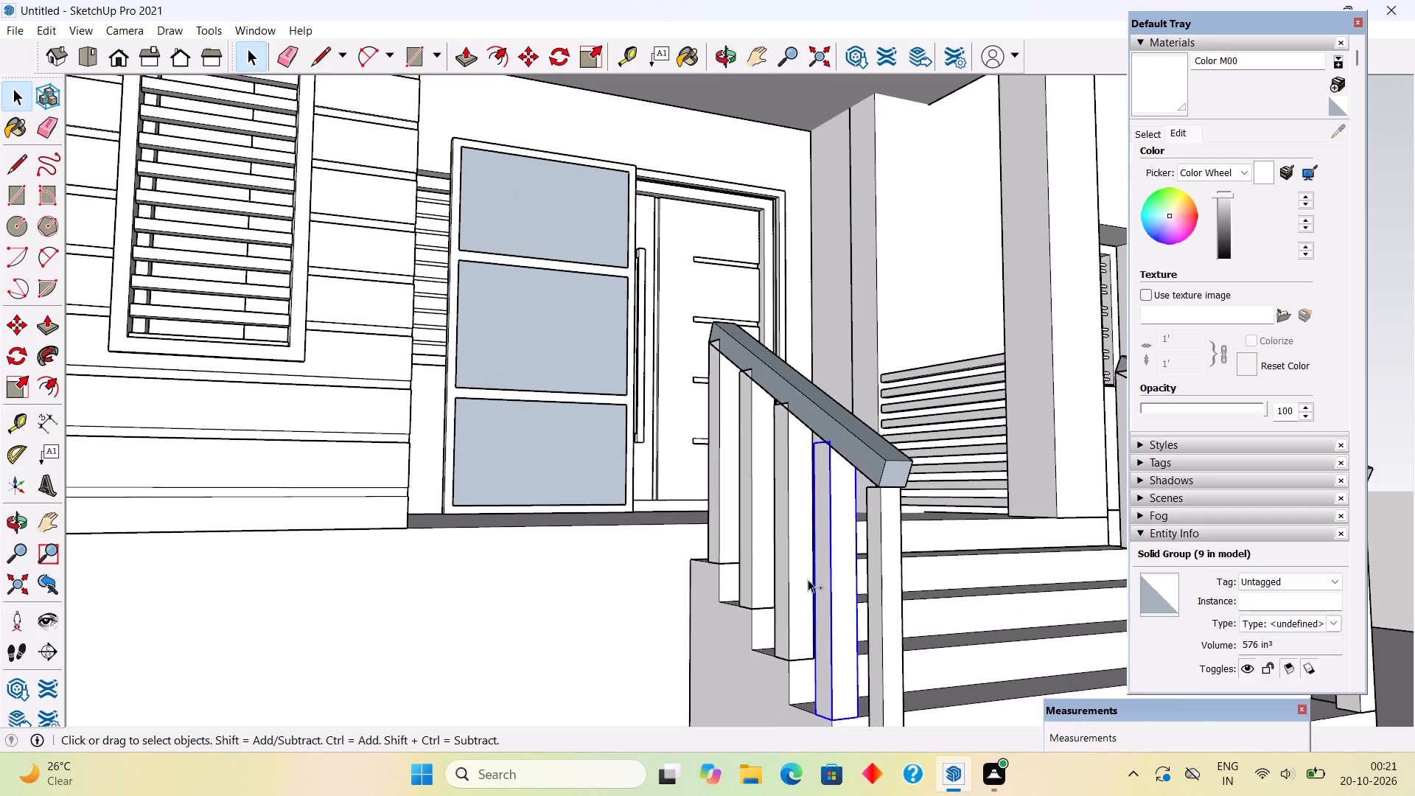
{"action": "left_click", "coordinate": [808, 579], "text": "ctrl"}
{"action": "left_click", "coordinate": [764, 526], "text": "ctrl"}
{"action": "left_click", "coordinate": [736, 463], "text": "ctrl"}
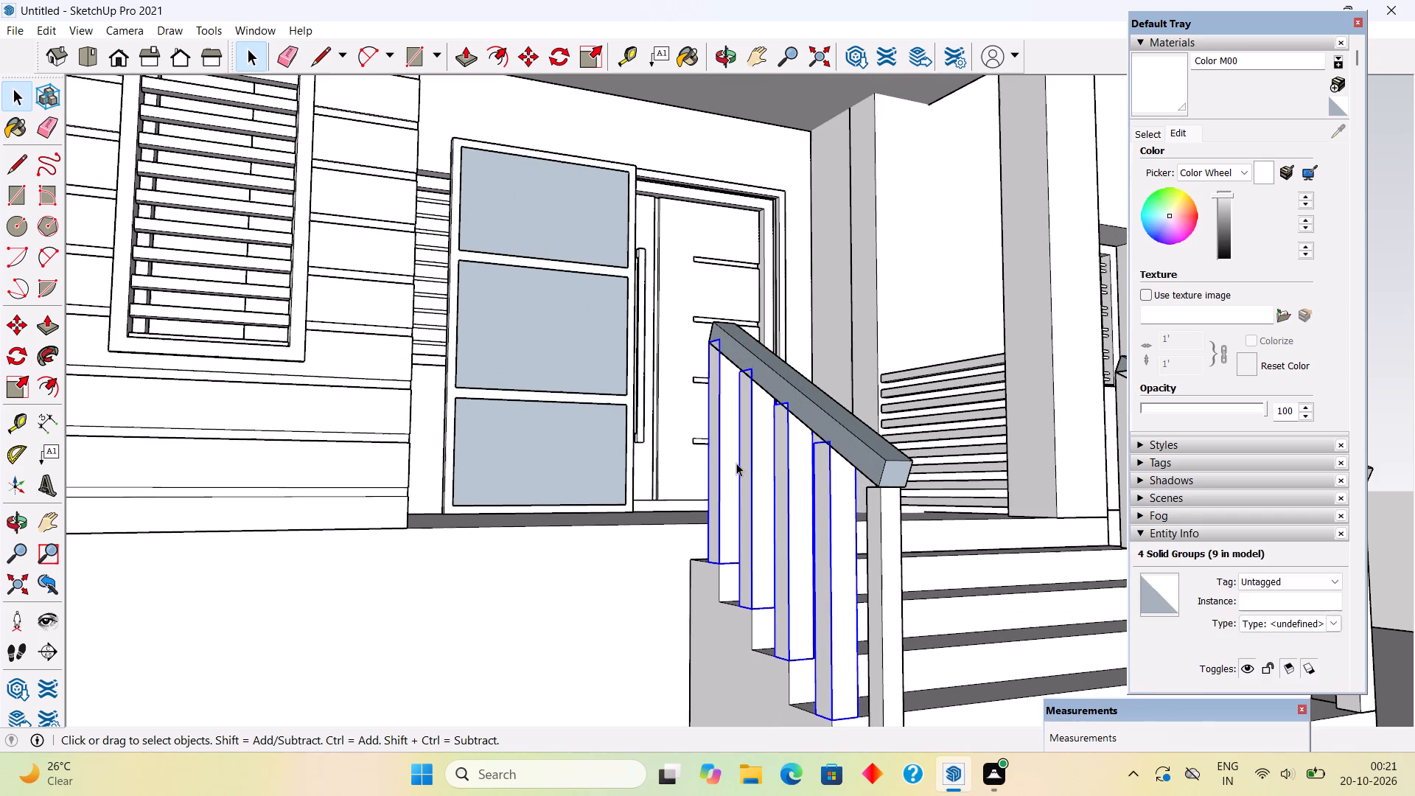
{"action": "key", "text": "Delete"}
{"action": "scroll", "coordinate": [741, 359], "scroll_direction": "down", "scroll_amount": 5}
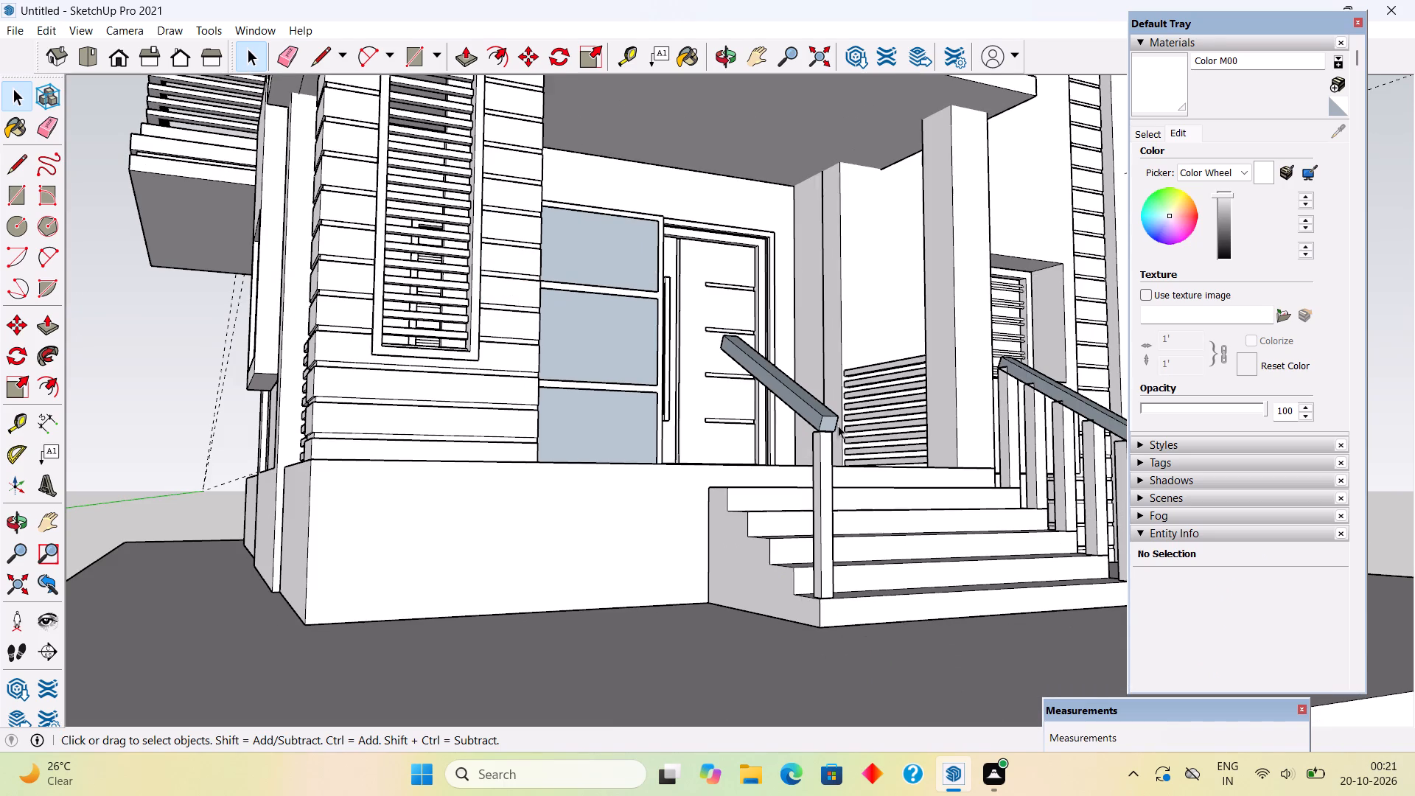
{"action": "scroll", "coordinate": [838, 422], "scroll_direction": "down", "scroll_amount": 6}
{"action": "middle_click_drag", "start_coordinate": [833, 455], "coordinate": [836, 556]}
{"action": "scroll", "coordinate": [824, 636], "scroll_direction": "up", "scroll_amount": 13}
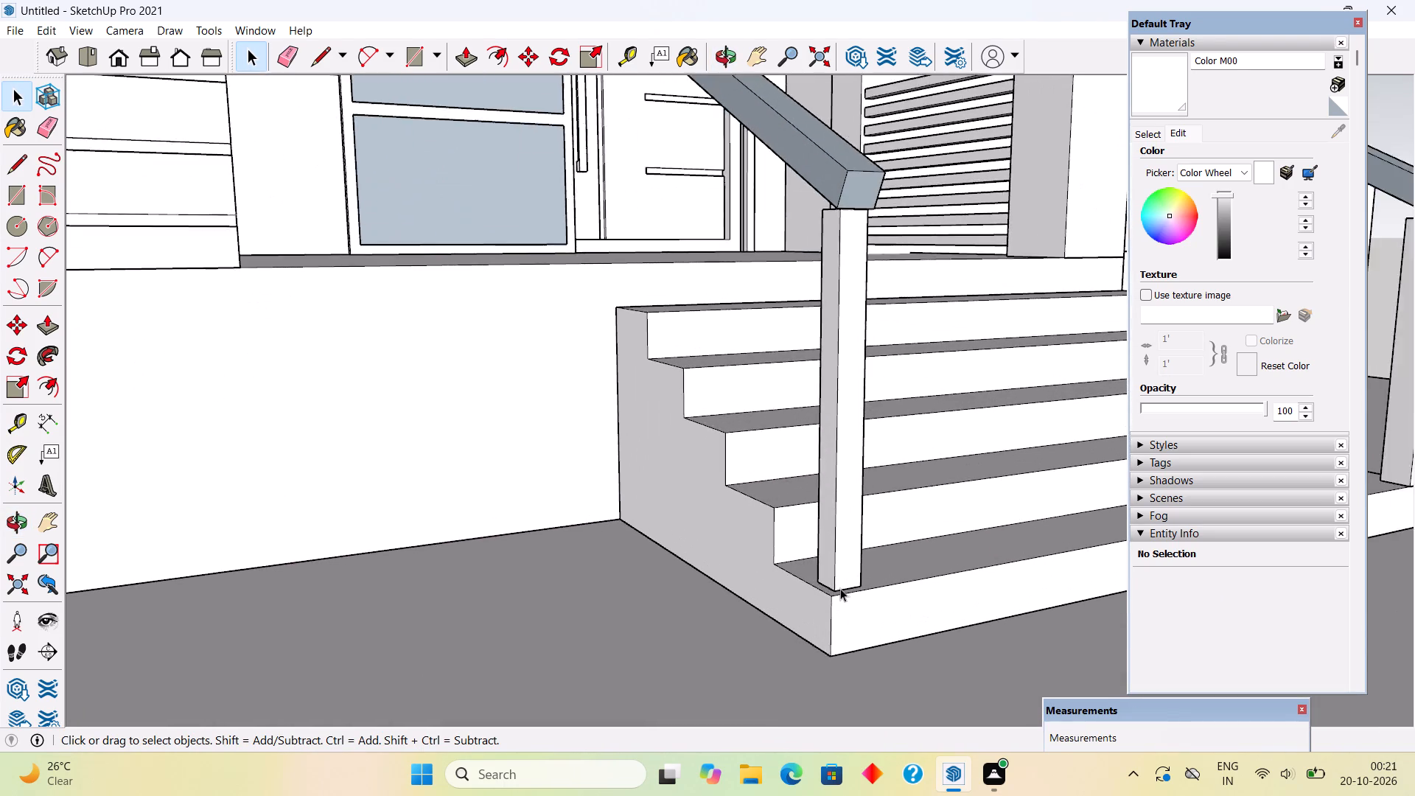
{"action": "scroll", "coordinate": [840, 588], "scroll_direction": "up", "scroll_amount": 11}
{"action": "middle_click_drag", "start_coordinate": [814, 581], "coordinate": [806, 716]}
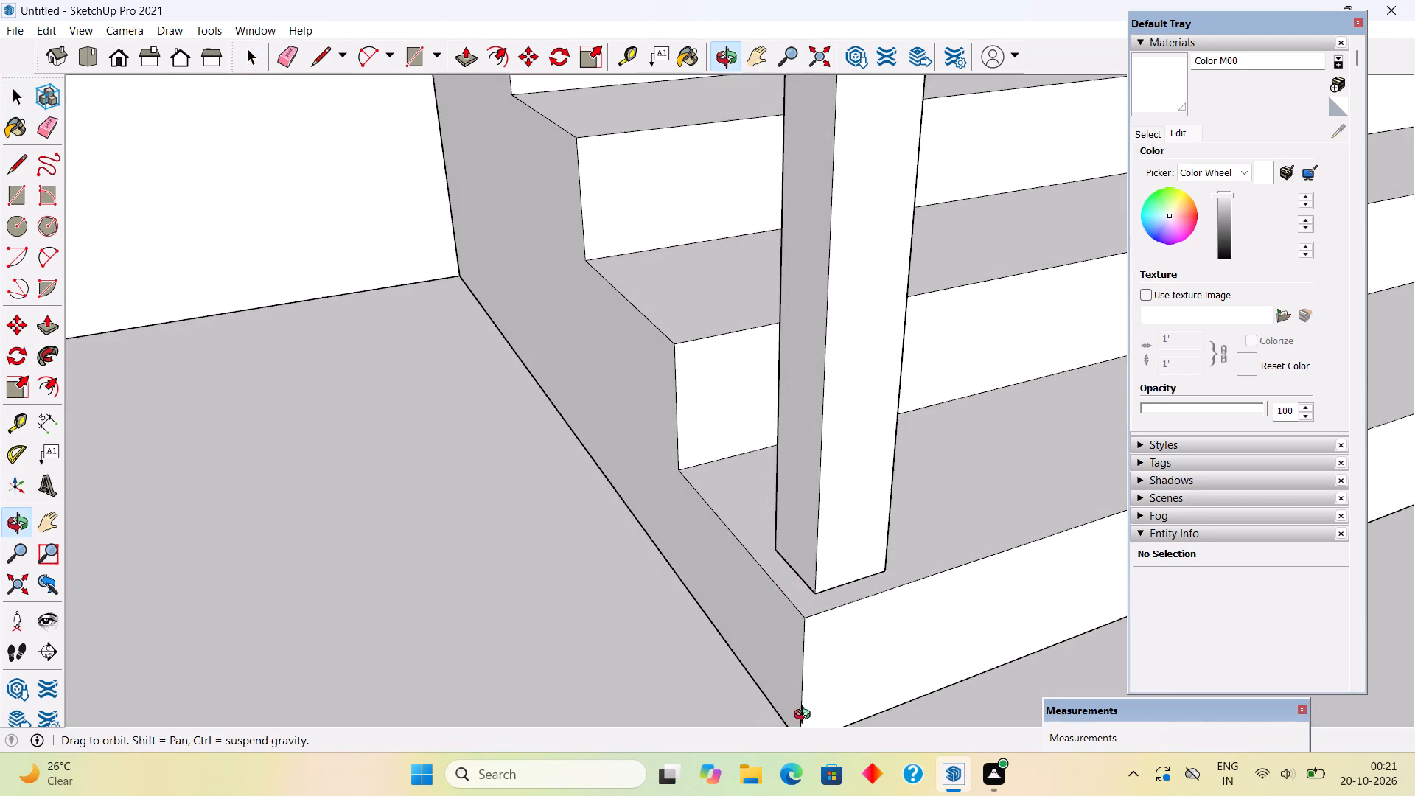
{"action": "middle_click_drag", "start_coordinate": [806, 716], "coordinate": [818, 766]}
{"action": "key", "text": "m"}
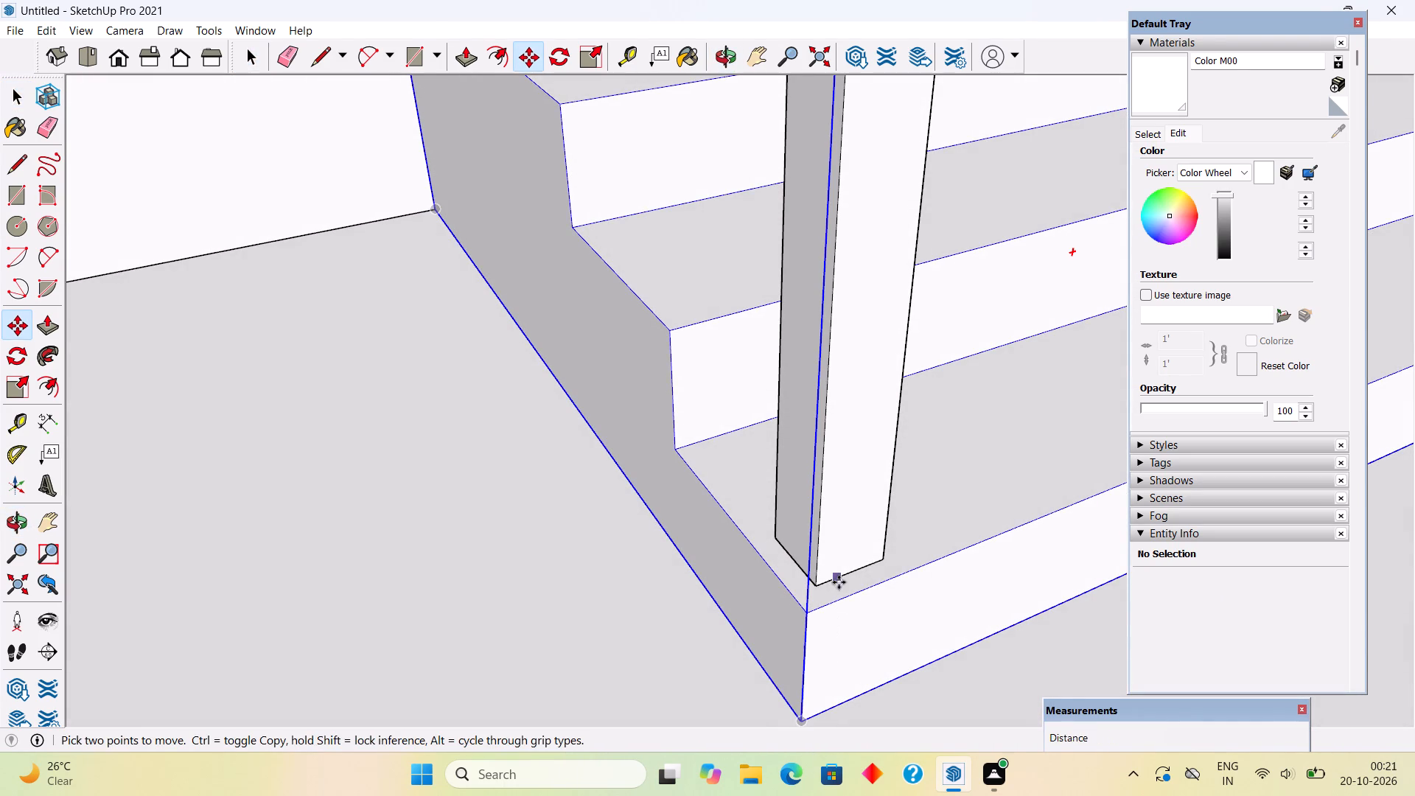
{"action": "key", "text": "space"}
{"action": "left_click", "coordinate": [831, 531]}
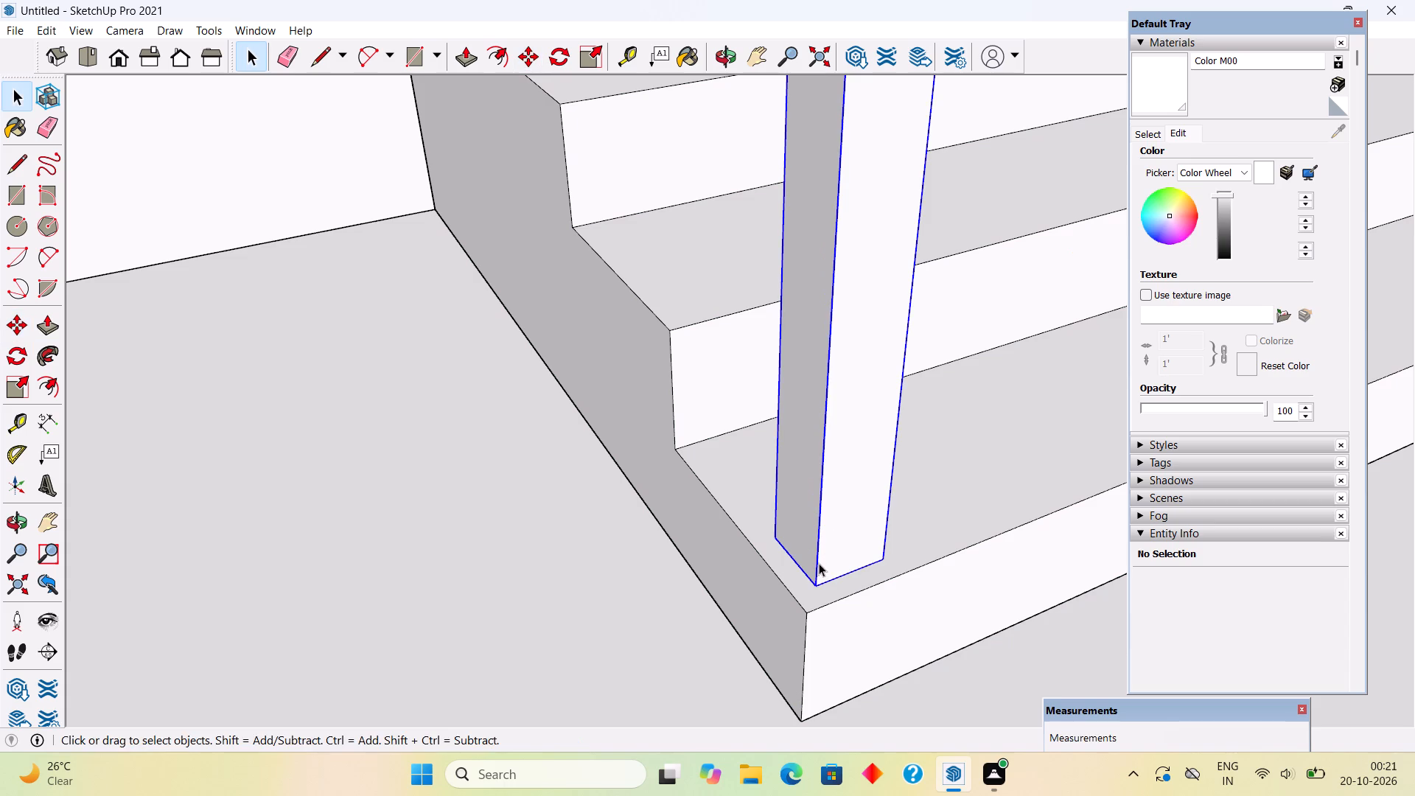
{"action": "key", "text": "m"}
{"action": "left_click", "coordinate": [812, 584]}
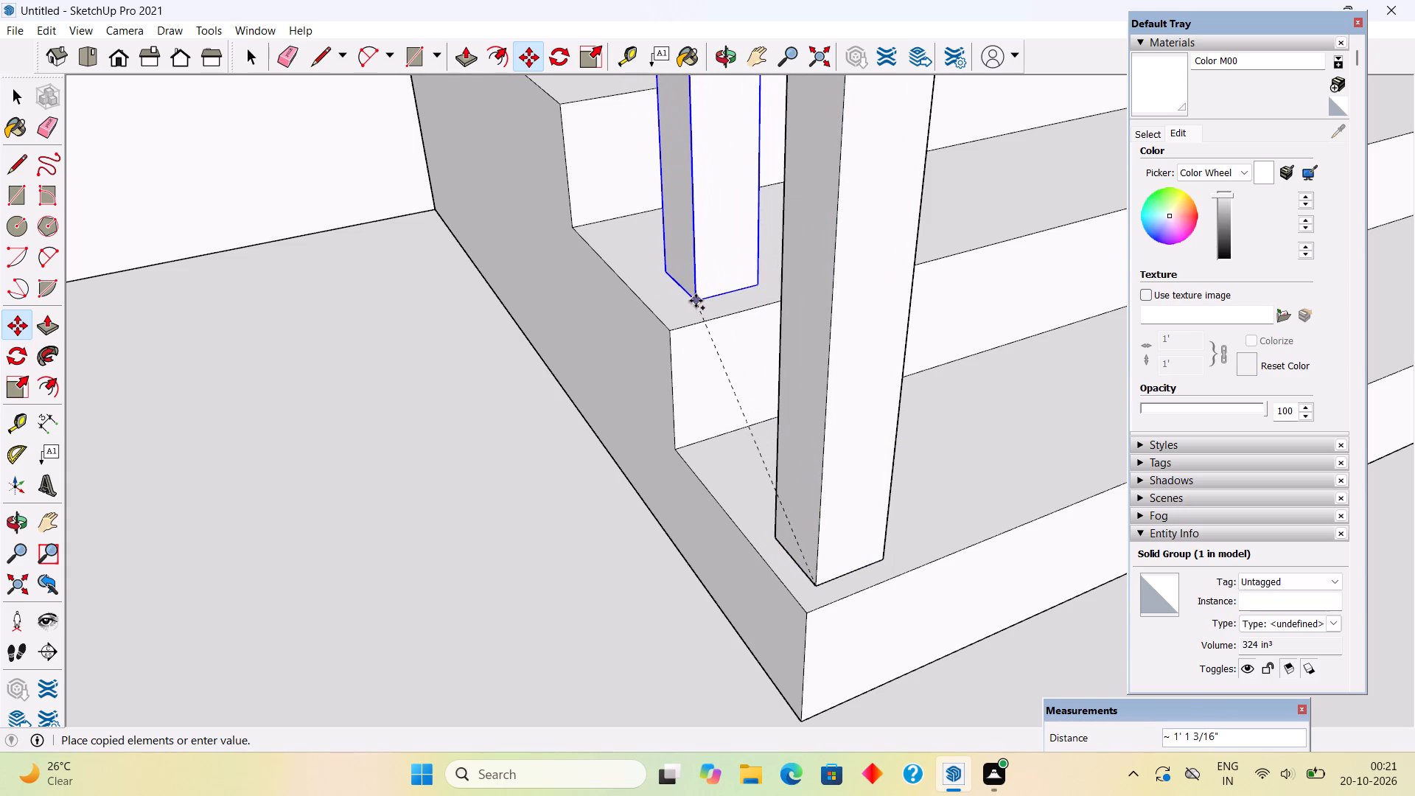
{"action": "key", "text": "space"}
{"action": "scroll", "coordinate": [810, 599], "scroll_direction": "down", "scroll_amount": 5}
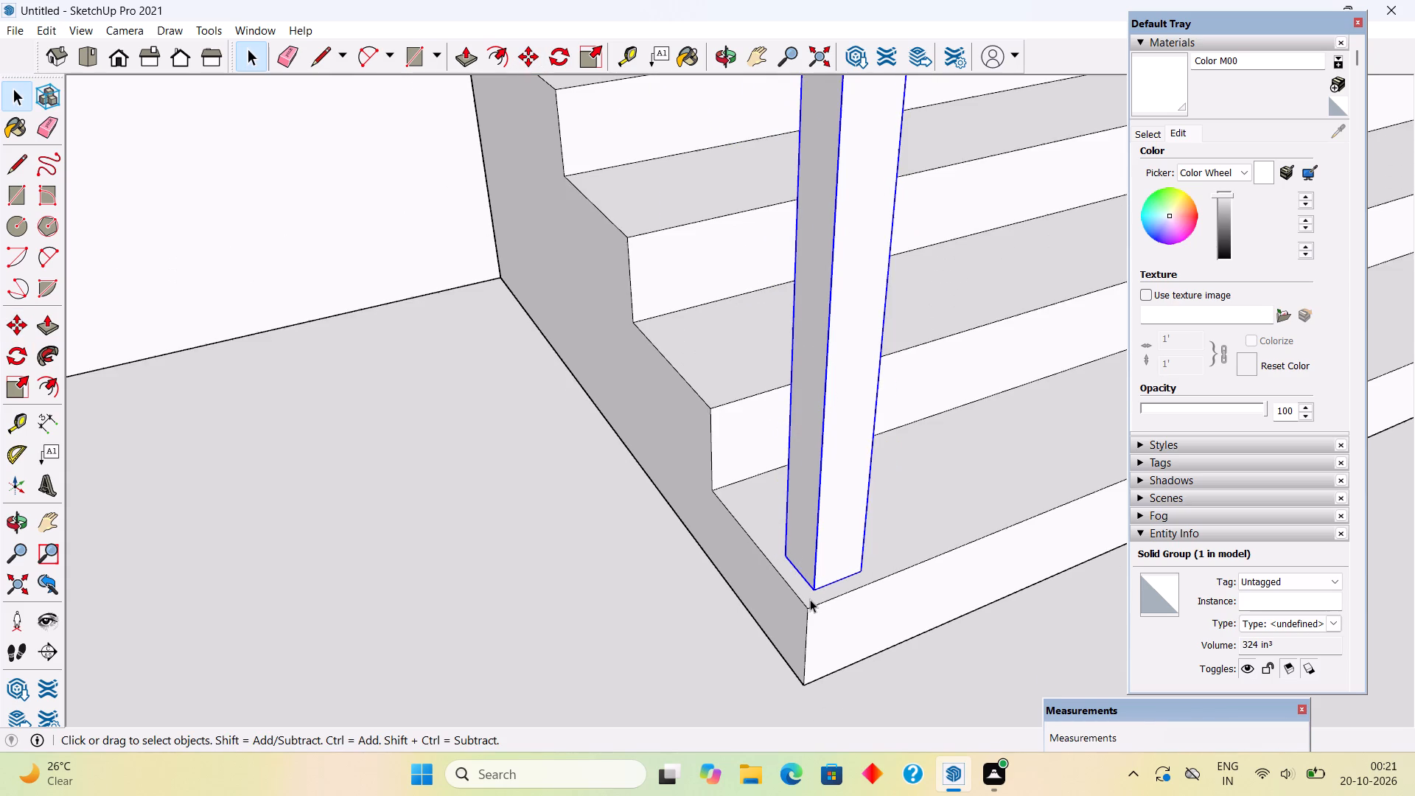
Undo the deletion of the four upper posts in the first railing row.
{"action": "scroll", "coordinate": [810, 599], "scroll_direction": "down", "scroll_amount": 6}
{"action": "middle_click_drag", "start_coordinate": [861, 601], "coordinate": [1013, 624]}
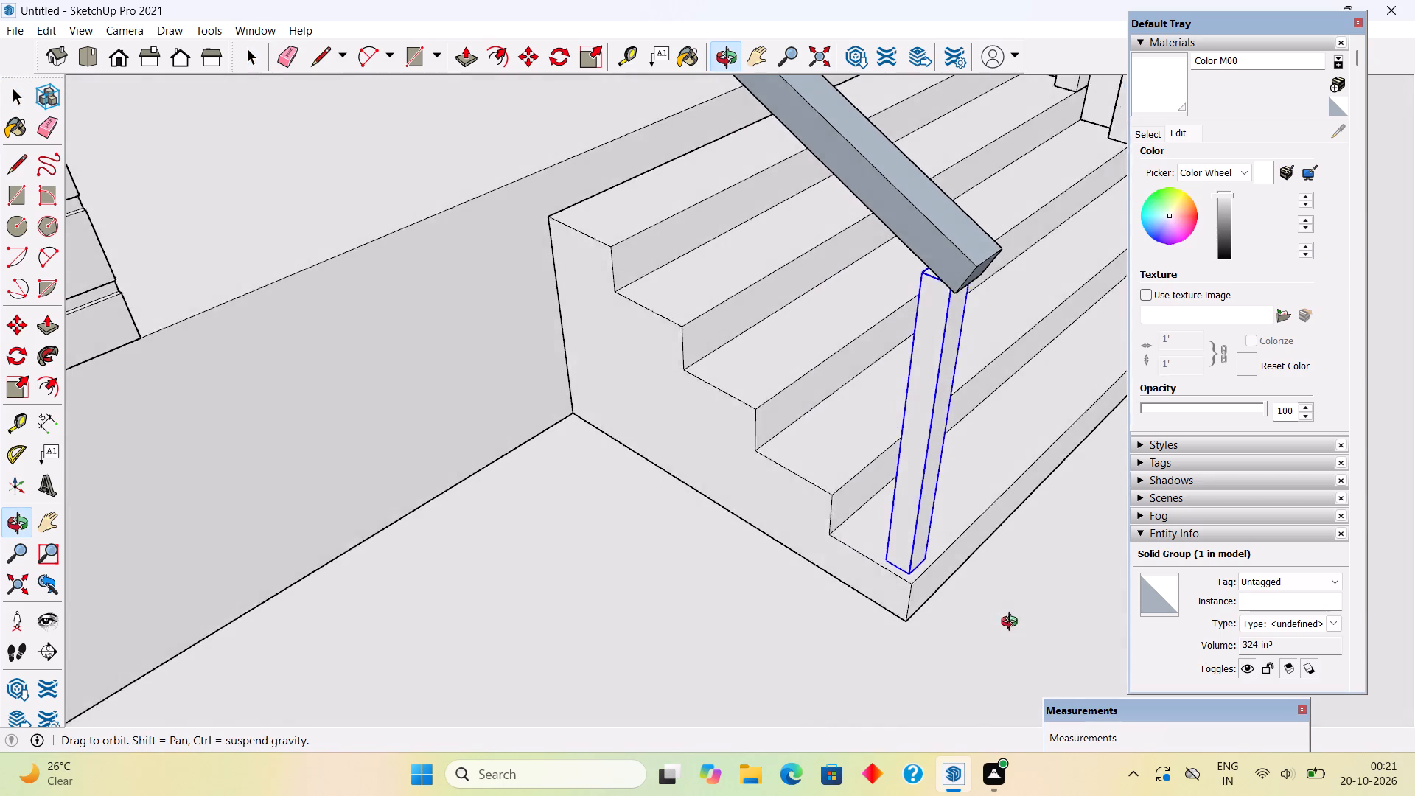
{"action": "middle_click_drag", "start_coordinate": [1013, 624], "coordinate": [1024, 619]}
{"action": "key", "text": "ctrl+z"}
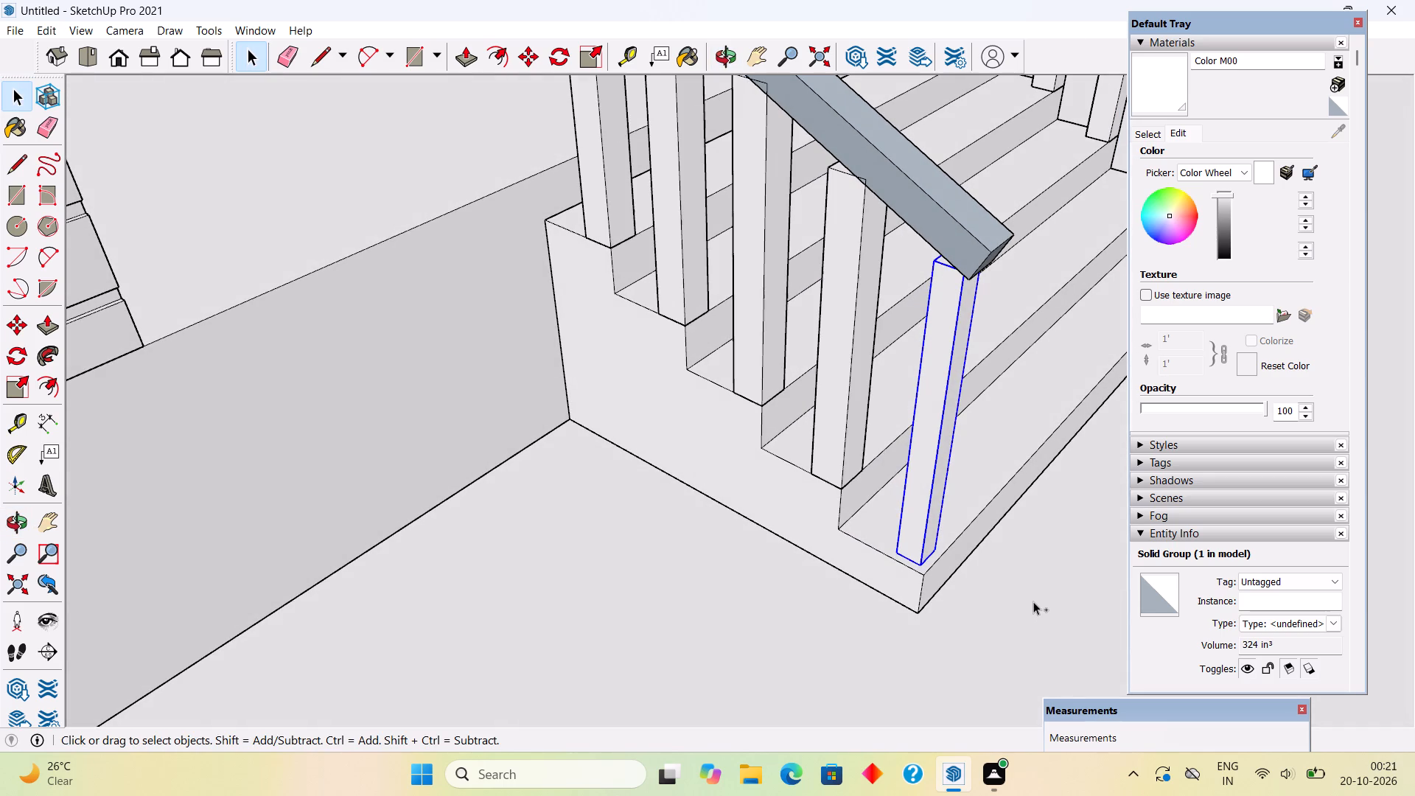
Inside the second-lowest post's group in the first row, push its outer side face and its front face inward by 1" each.
{"action": "triple_click", "coordinate": [838, 425]}
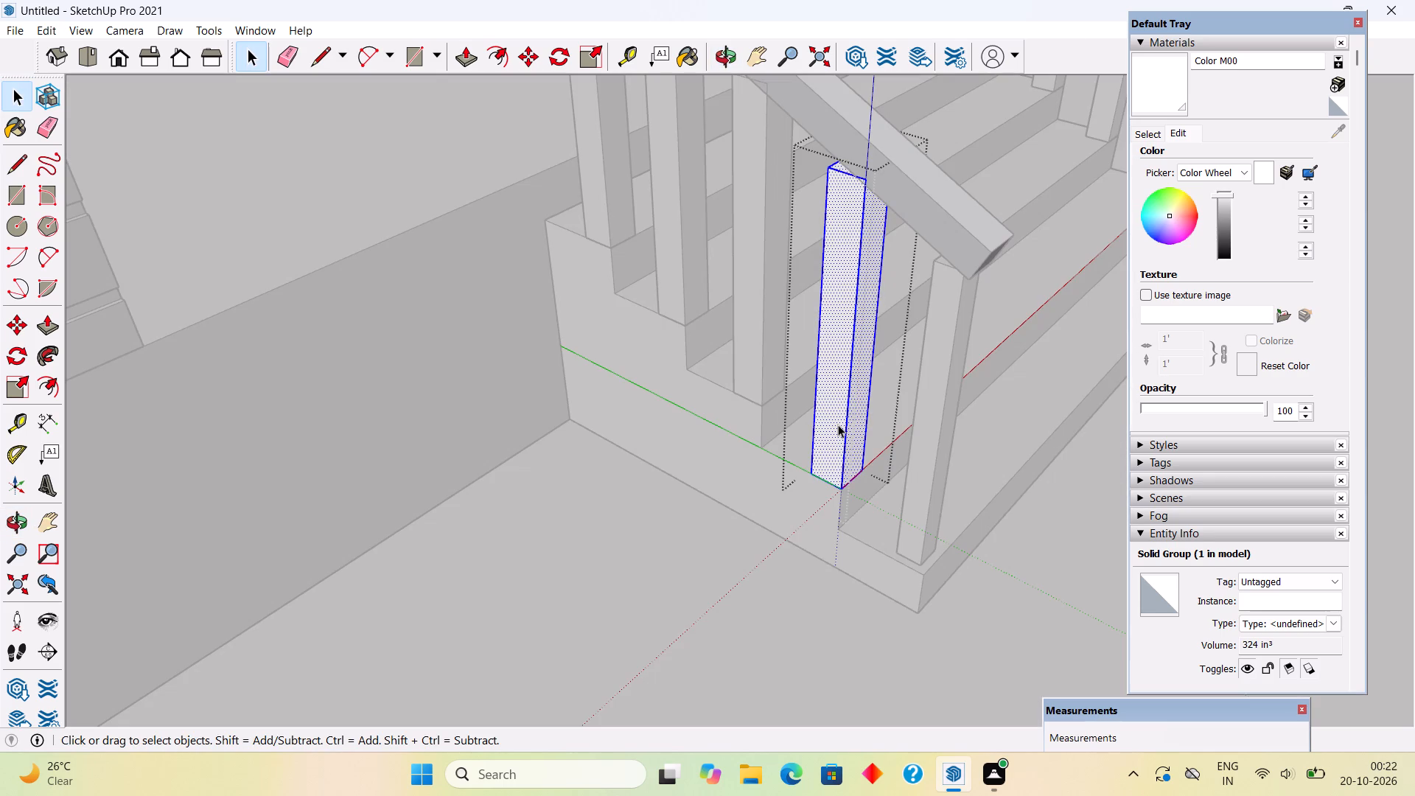
{"action": "key", "text": "p"}
{"action": "left_click", "coordinate": [836, 416]}
{"action": "left_click", "coordinate": [922, 445]}
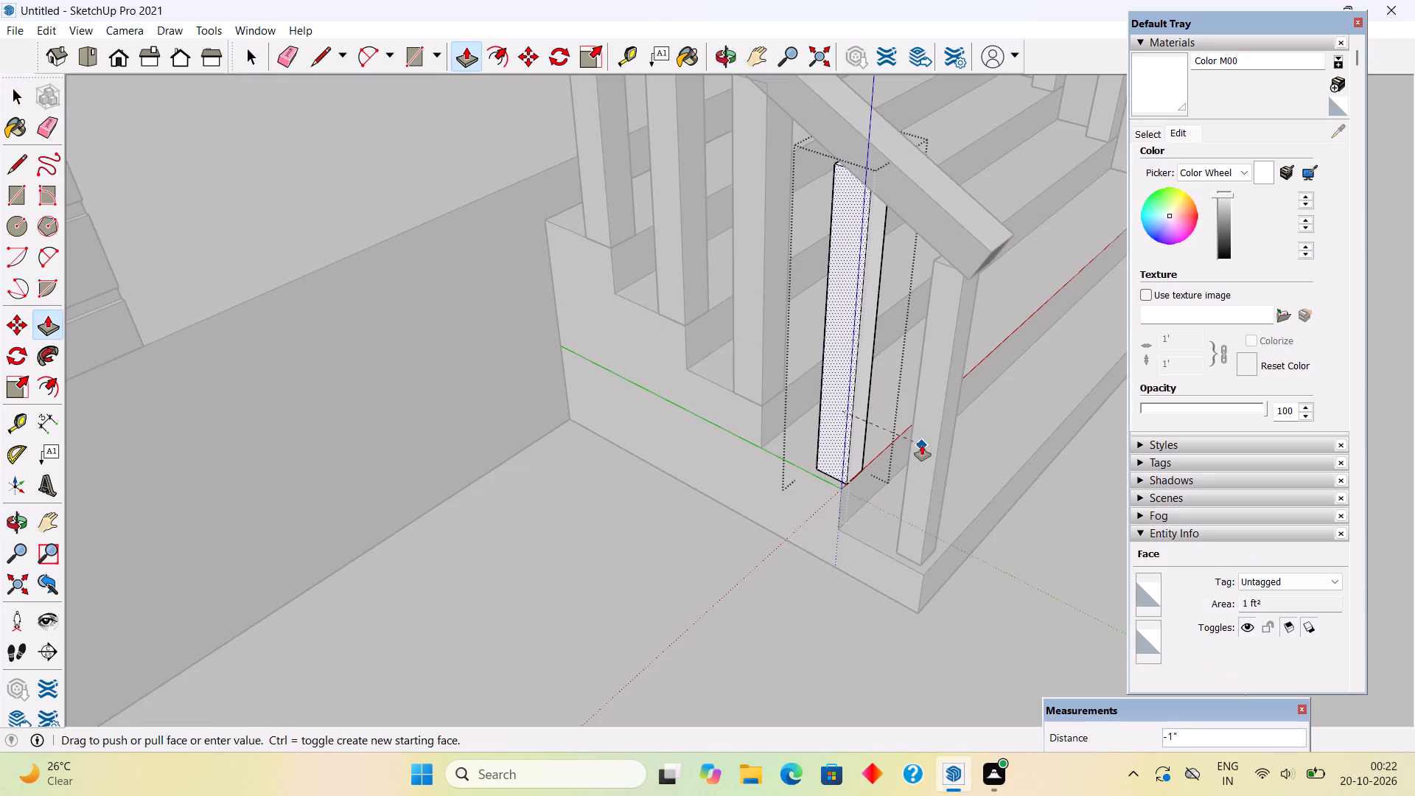
{"action": "left_click", "coordinate": [864, 366]}
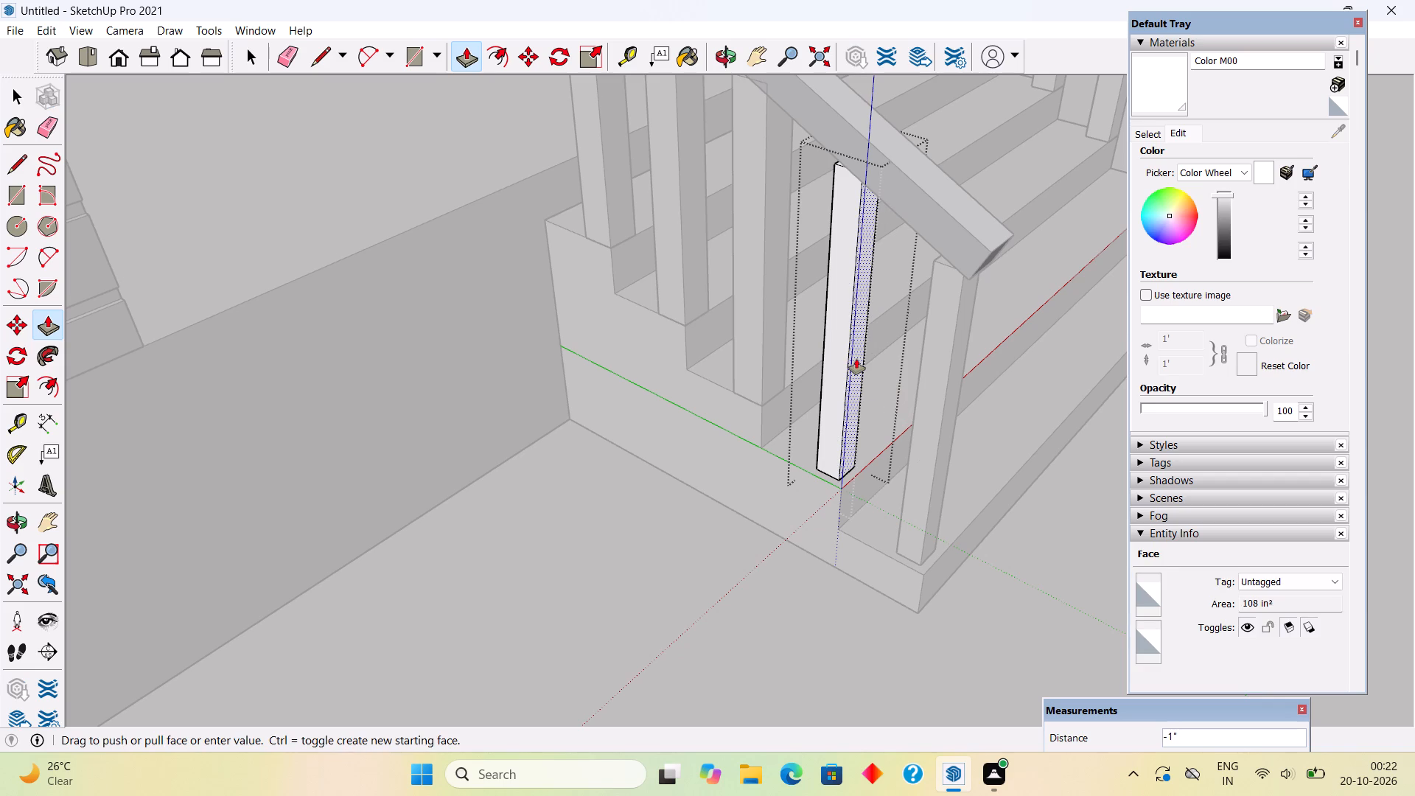
{"action": "key", "text": "1"}
{"action": "key", "text": "shift+quotedbl"}
{"action": "key", "text": "Return"}
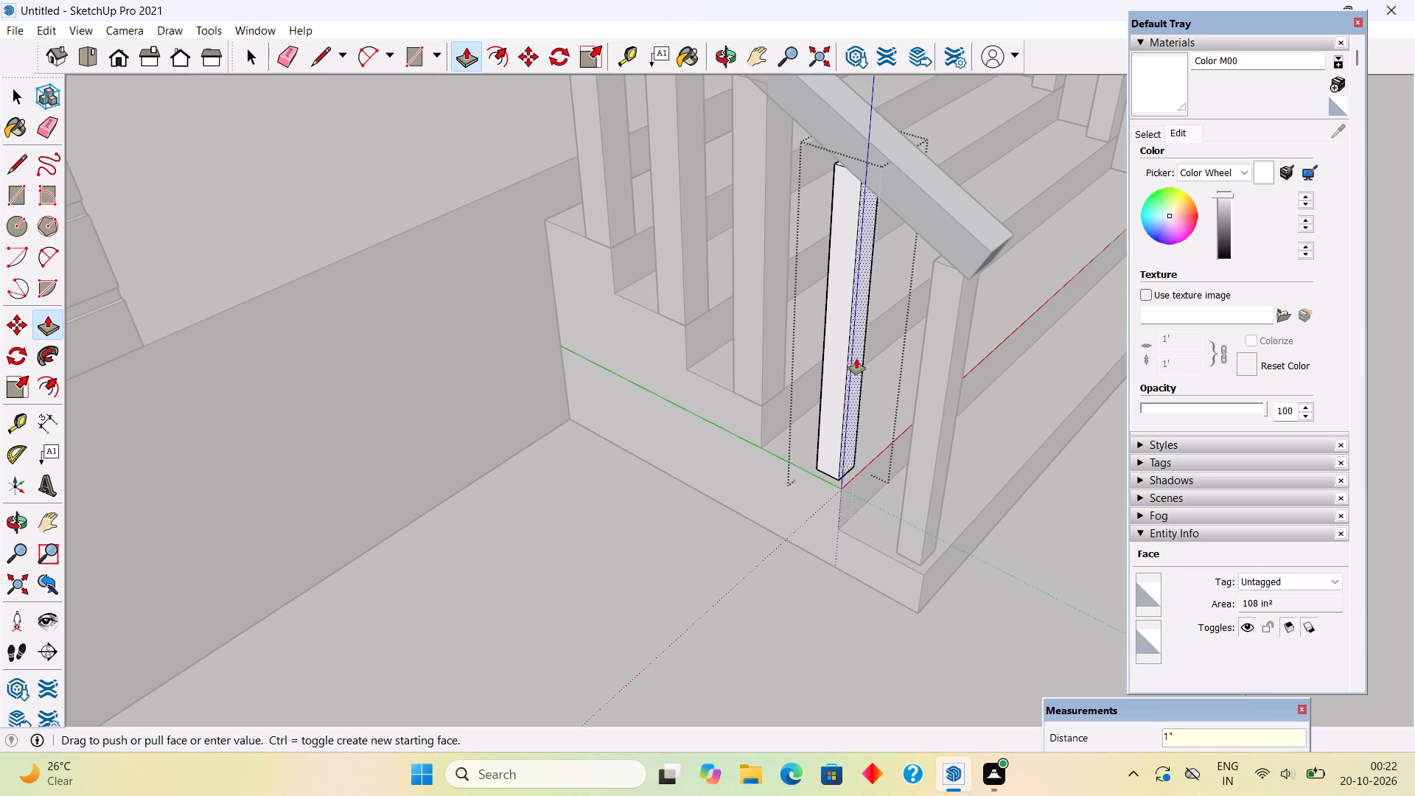
{"action": "key", "text": "space"}
Inside the third-lowest post's group in the first row, push its outer side face and its front face inward by 1" each.
{"action": "triple_click", "coordinate": [747, 298]}
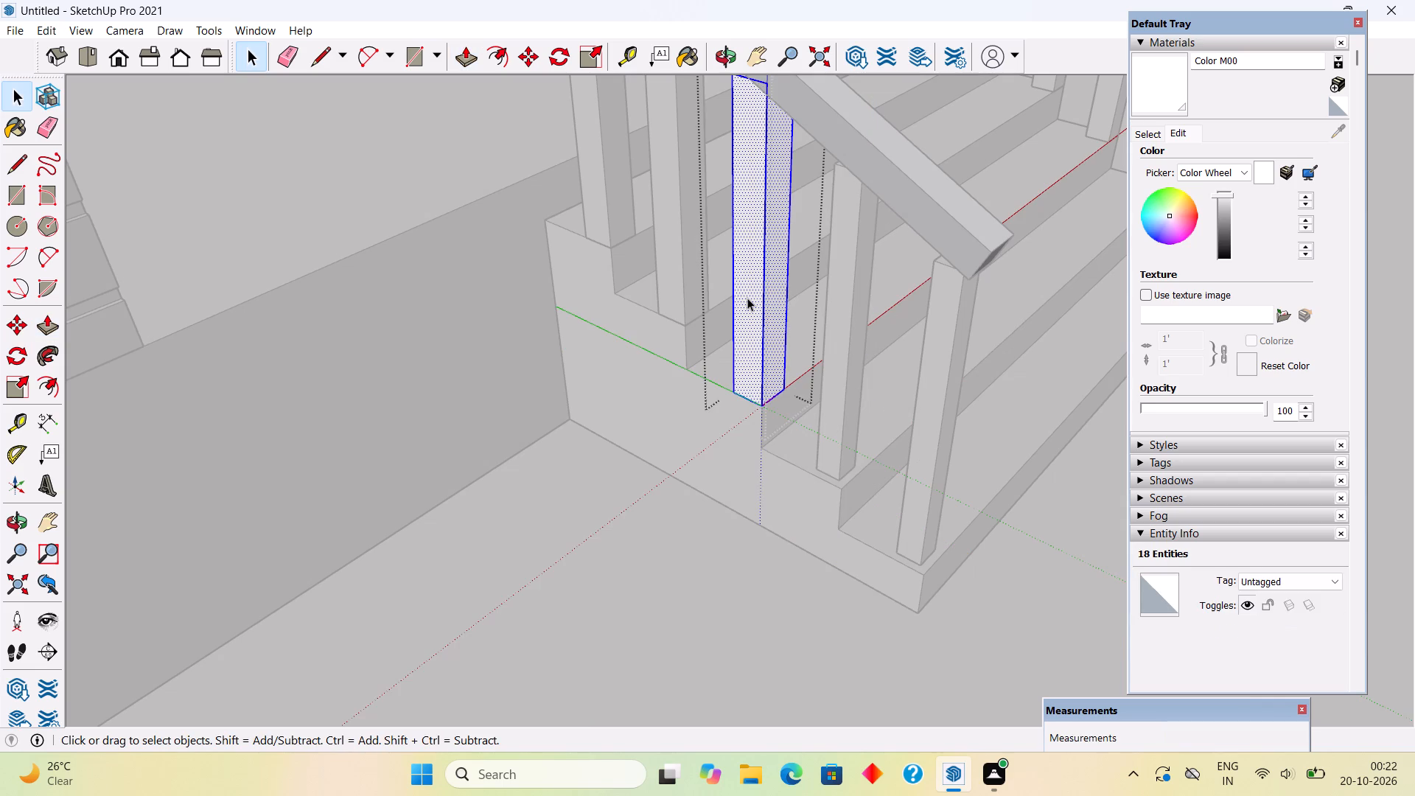
{"action": "key", "text": "p"}
{"action": "left_click", "coordinate": [747, 298]}
{"action": "type", "text": "1\""}
{"action": "key", "text": "Return"}
{"action": "double_click", "coordinate": [780, 312]}
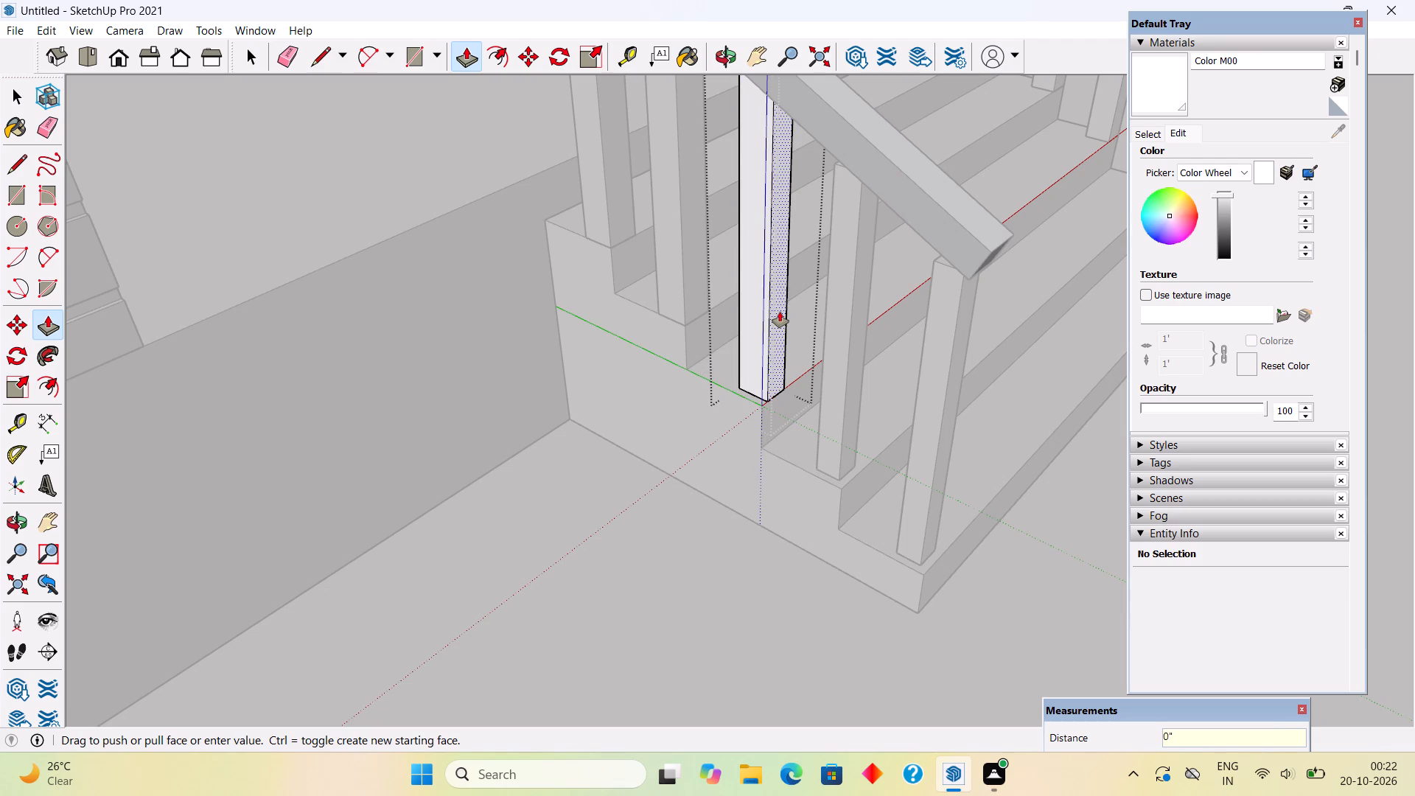
{"action": "key", "text": "space"}
Open the fourth-lowest post's group in the first row and ready Push/Pull for slimming its faces.
{"action": "triple_click", "coordinate": [702, 266]}
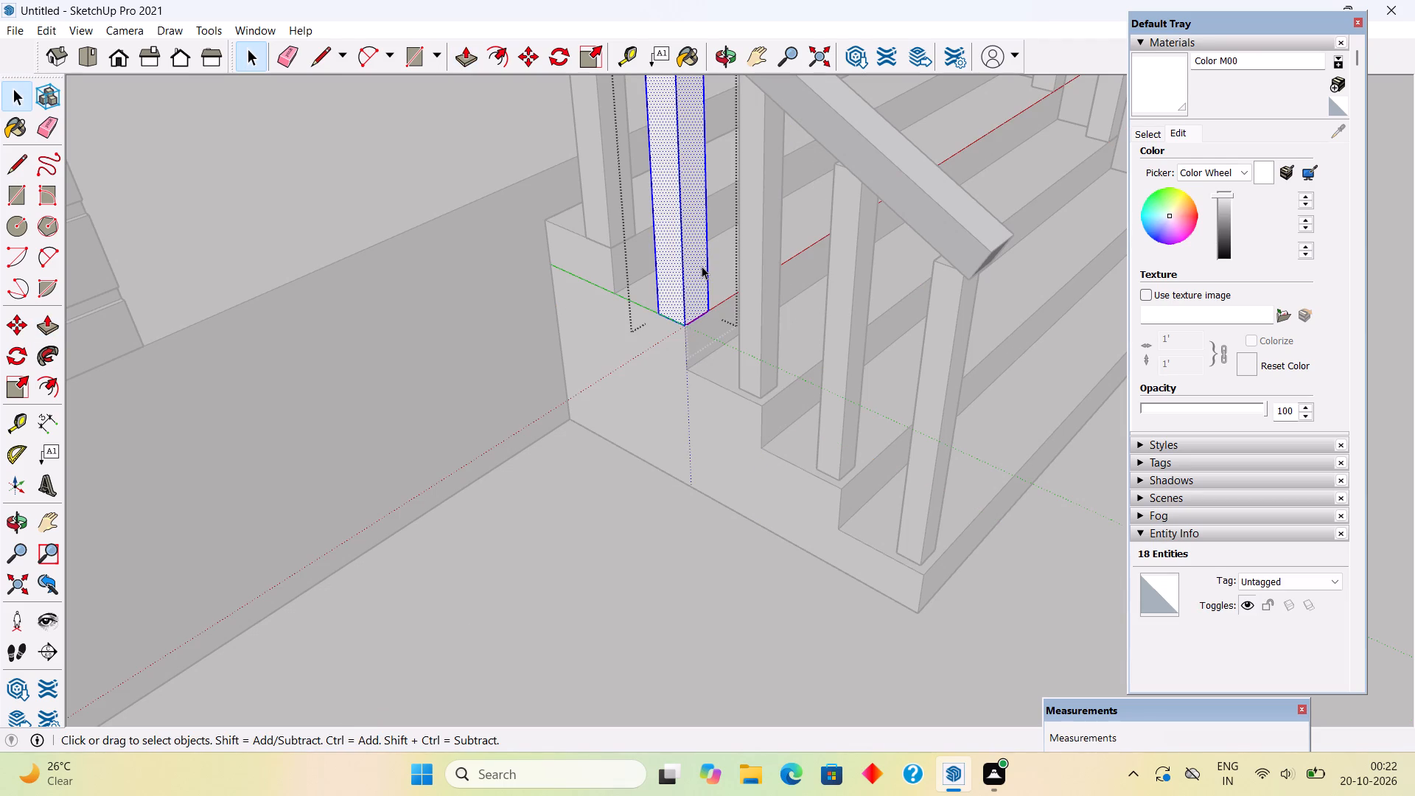
{"action": "key", "text": "p"}
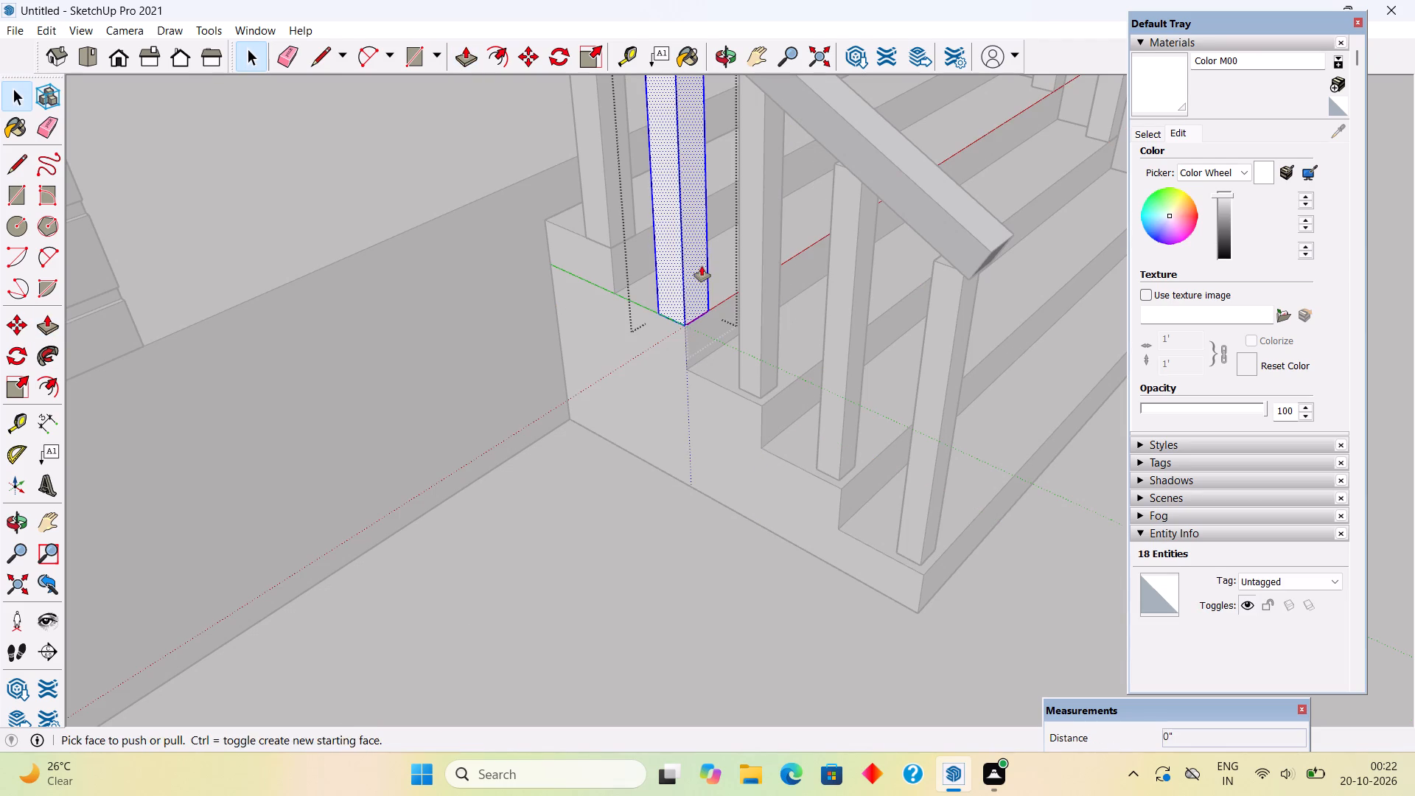
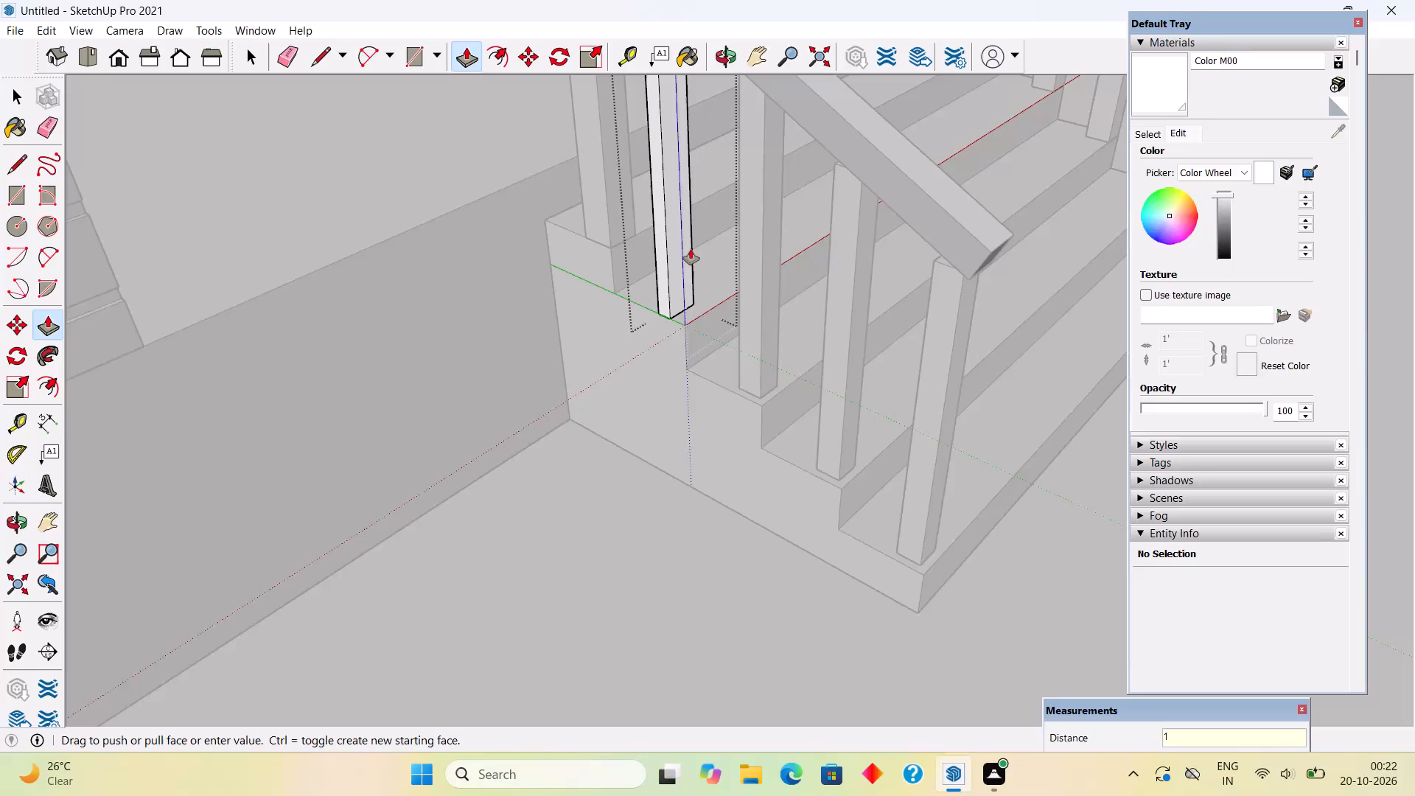
Push the front face and the outer side face of the first row's fourth-lowest post inward by 1" each.
{"action": "key", "text": "Return"}
{"action": "double_click", "coordinate": [667, 258]}
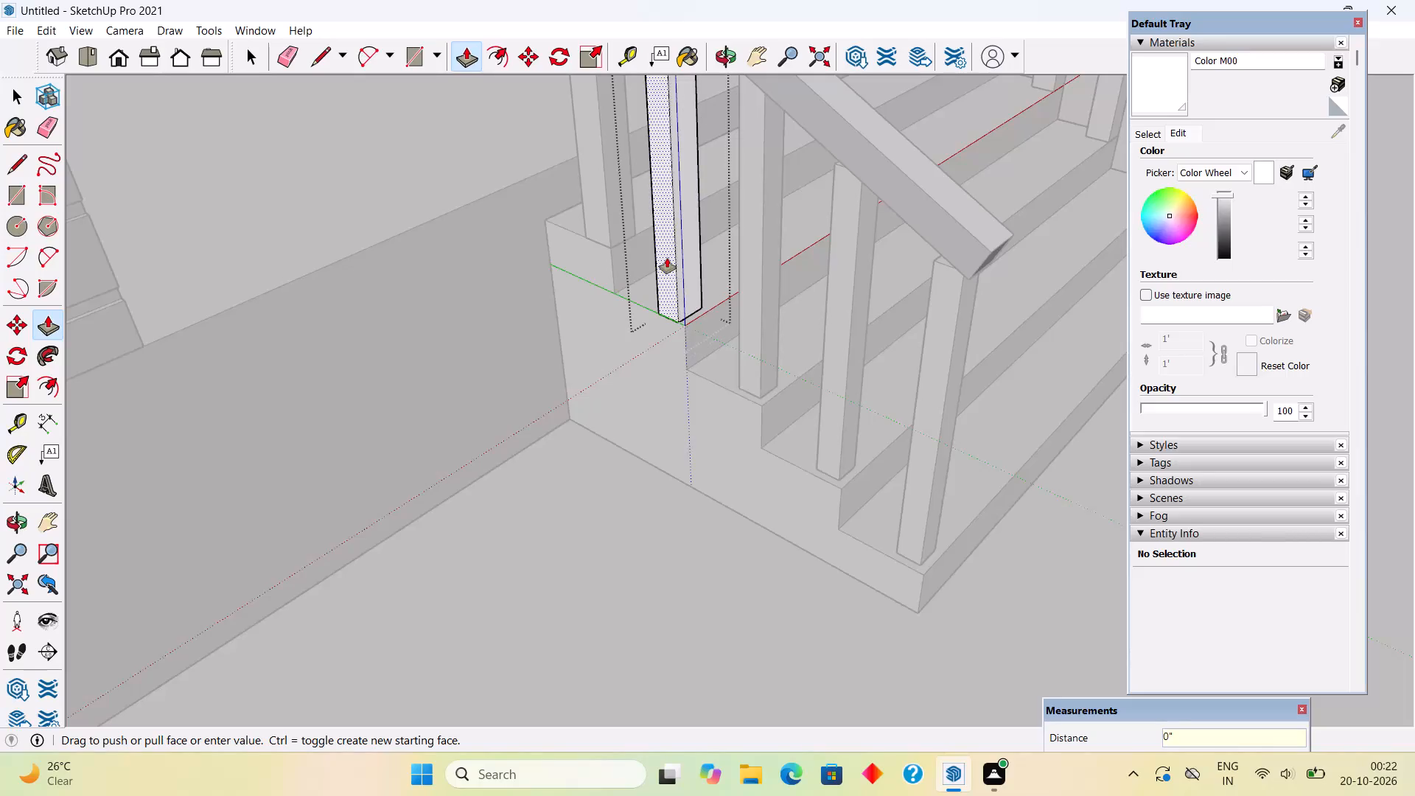
{"action": "key", "text": "space"}
Inside the topmost post's group in the first row, push its front face and its outer side face inward by 1" each, and exit the group.
{"action": "double_click", "coordinate": [611, 184]}
{"action": "left_click", "coordinate": [611, 184]}
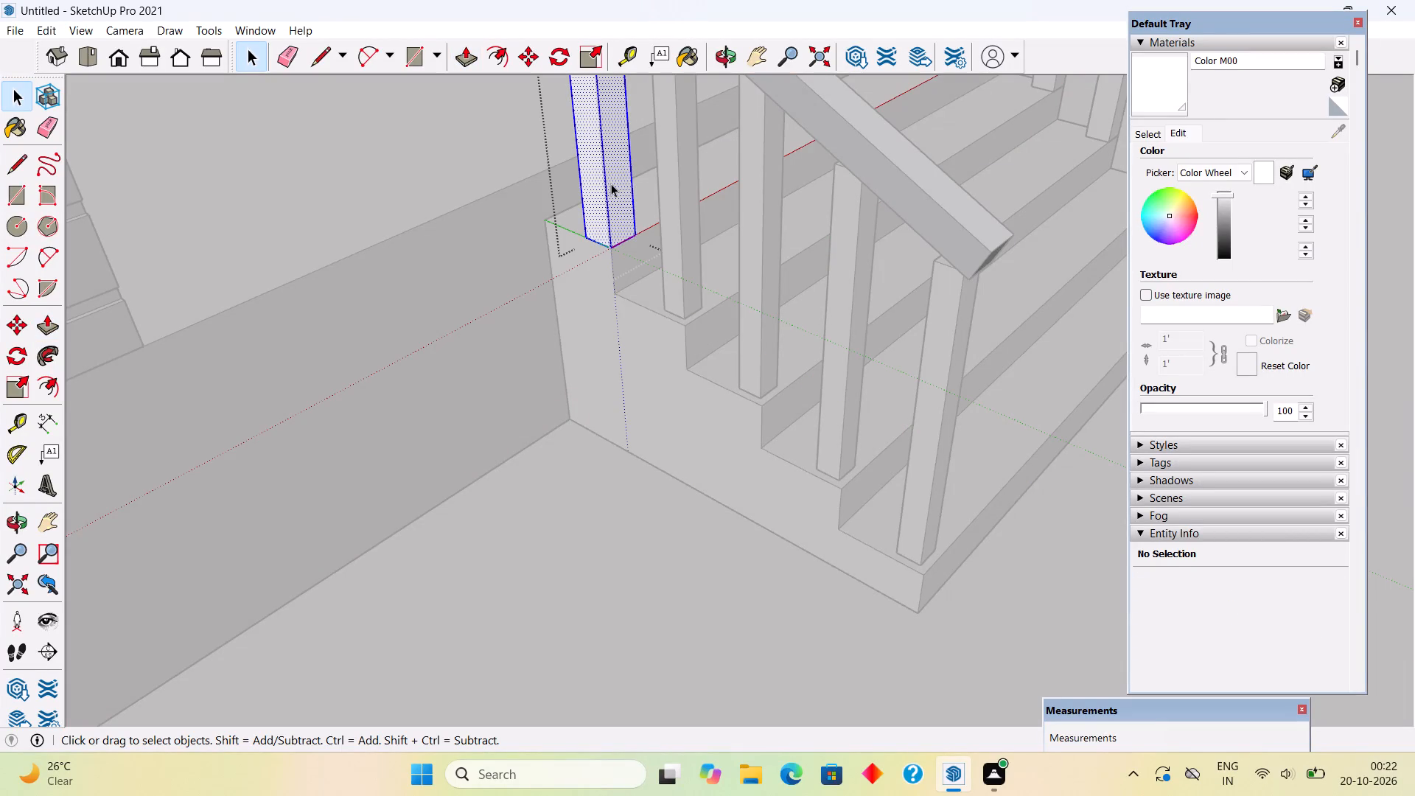
{"action": "key", "text": "p"}
{"action": "left_click", "coordinate": [615, 191]}
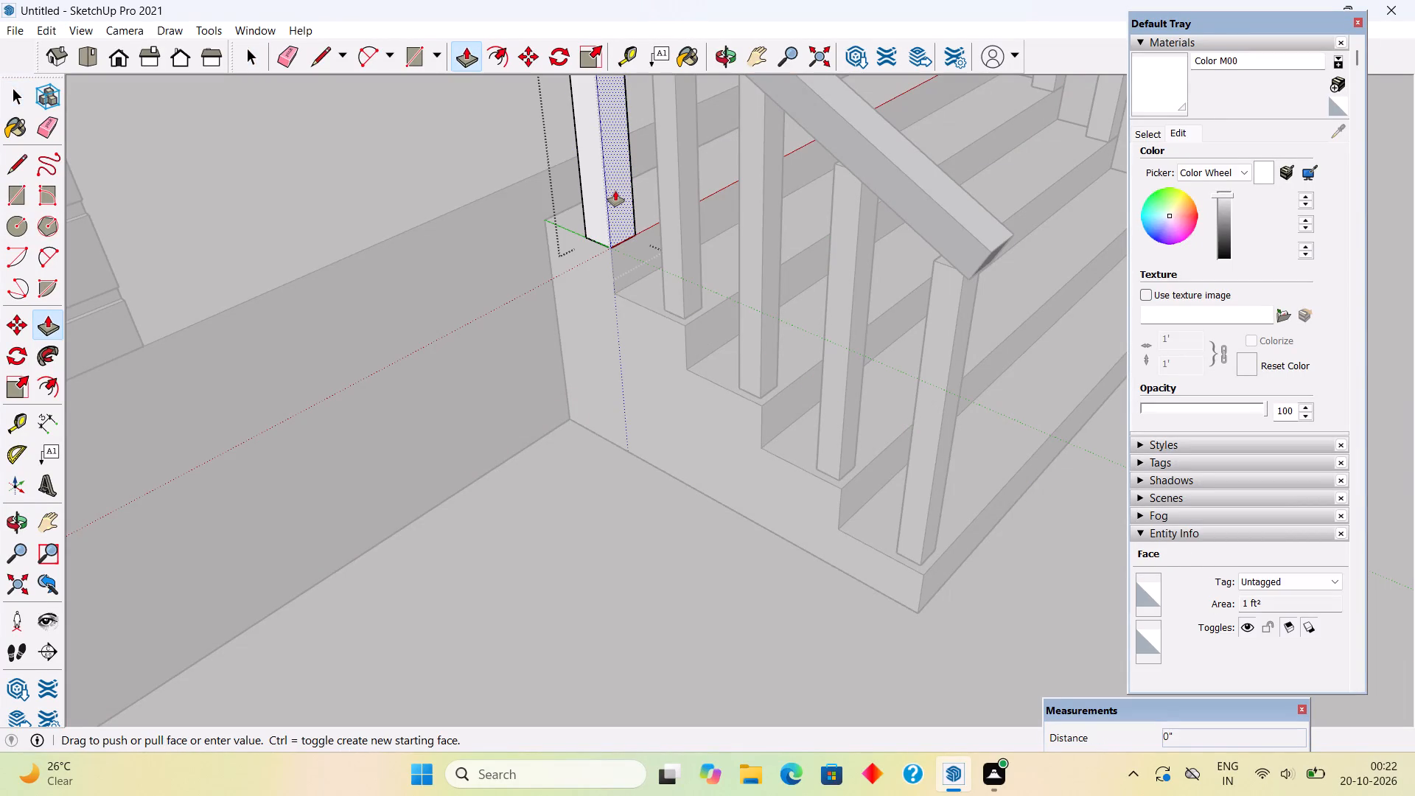
{"action": "type", "text": "1\""}
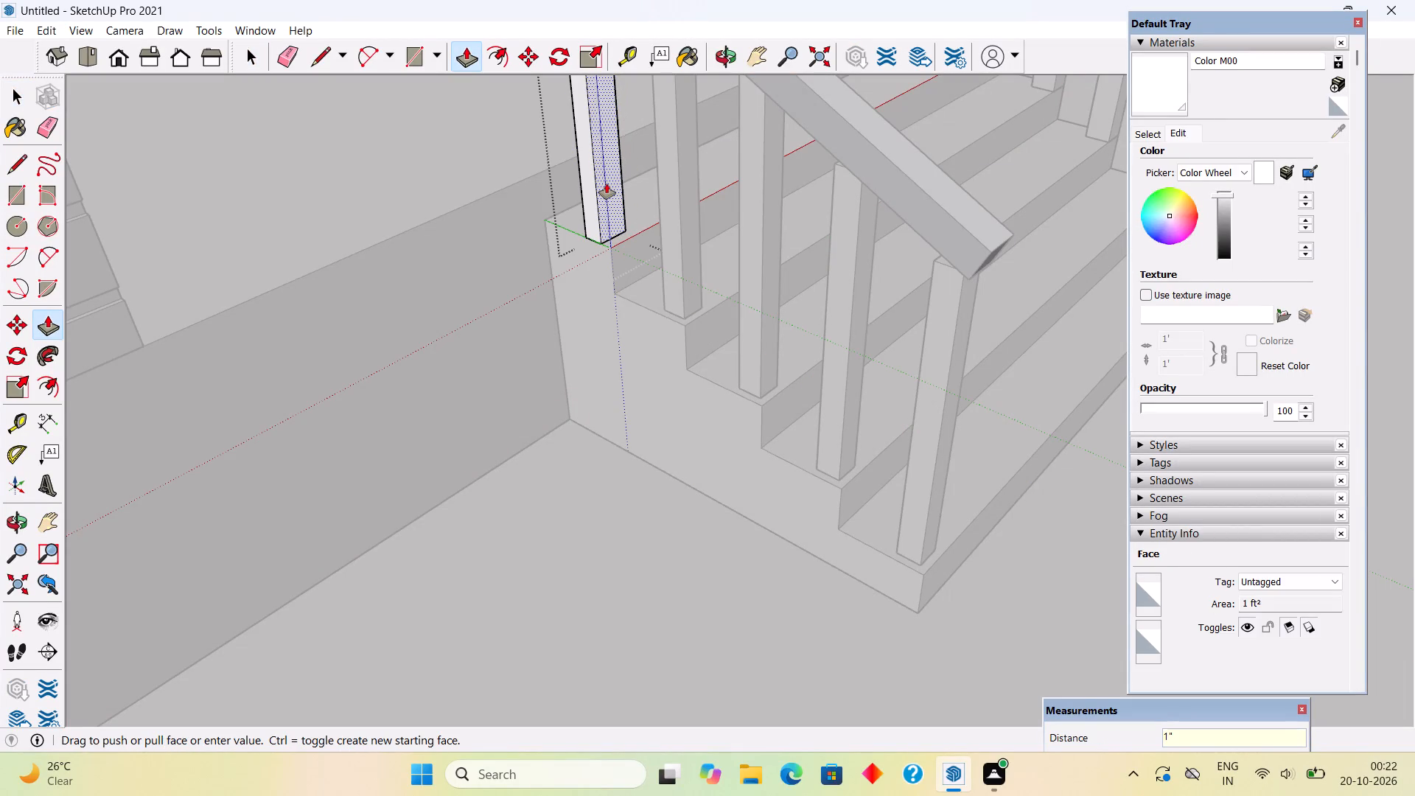
{"action": "key", "text": "Return"}
{"action": "left_click", "coordinate": [600, 198]}
{"action": "type", "text": "1\""}
{"action": "key", "text": "Return"}
{"action": "key", "text": "space"}
{"action": "scroll", "coordinate": [606, 206], "scroll_direction": "down", "scroll_amount": 9}
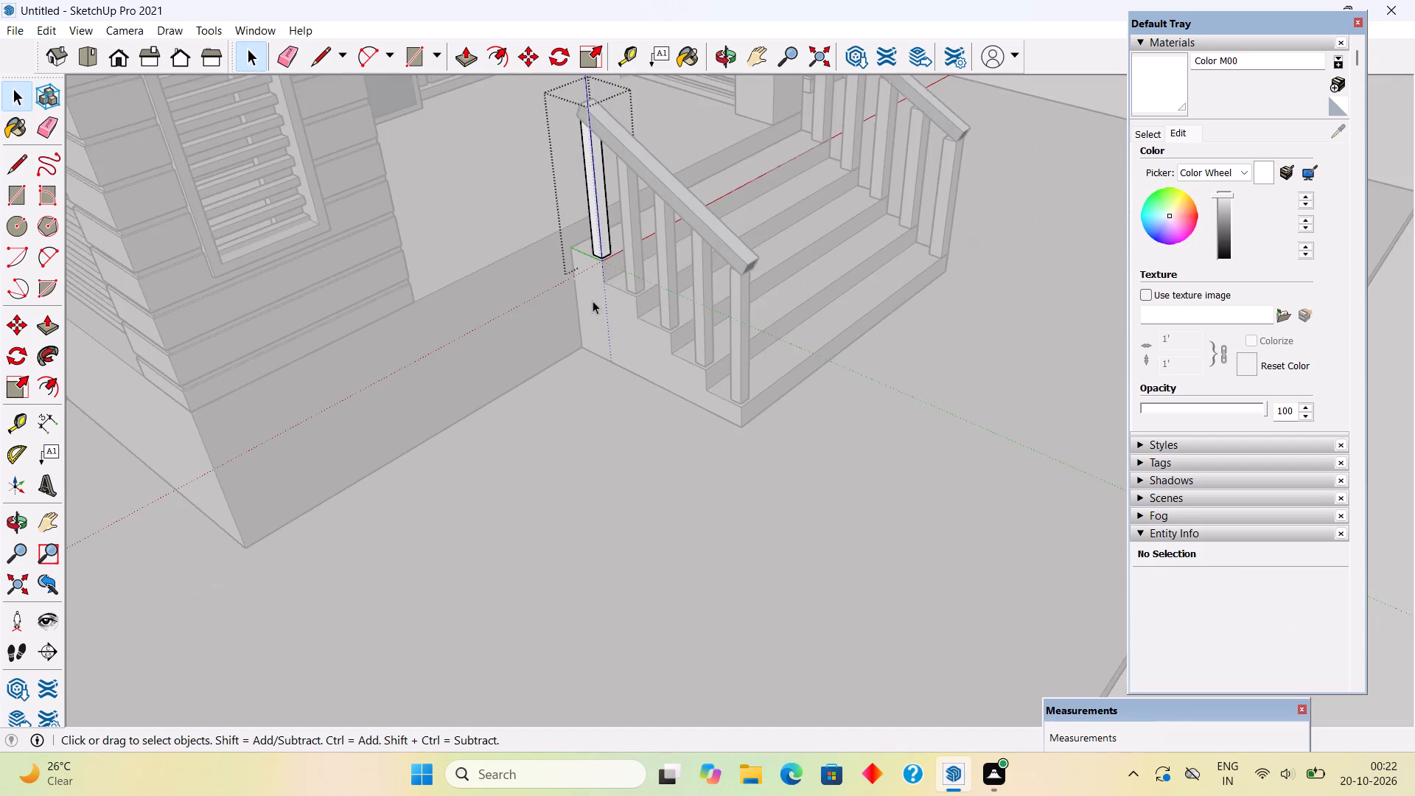
{"action": "scroll", "coordinate": [593, 301], "scroll_direction": "down", "scroll_amount": 5}
{"action": "left_click", "coordinate": [921, 144]}
Inside the lowest post's group in the second railing row, push its front face and its inner side face inward by 1" each.
{"action": "scroll", "coordinate": [811, 203], "scroll_direction": "up", "scroll_amount": 7}
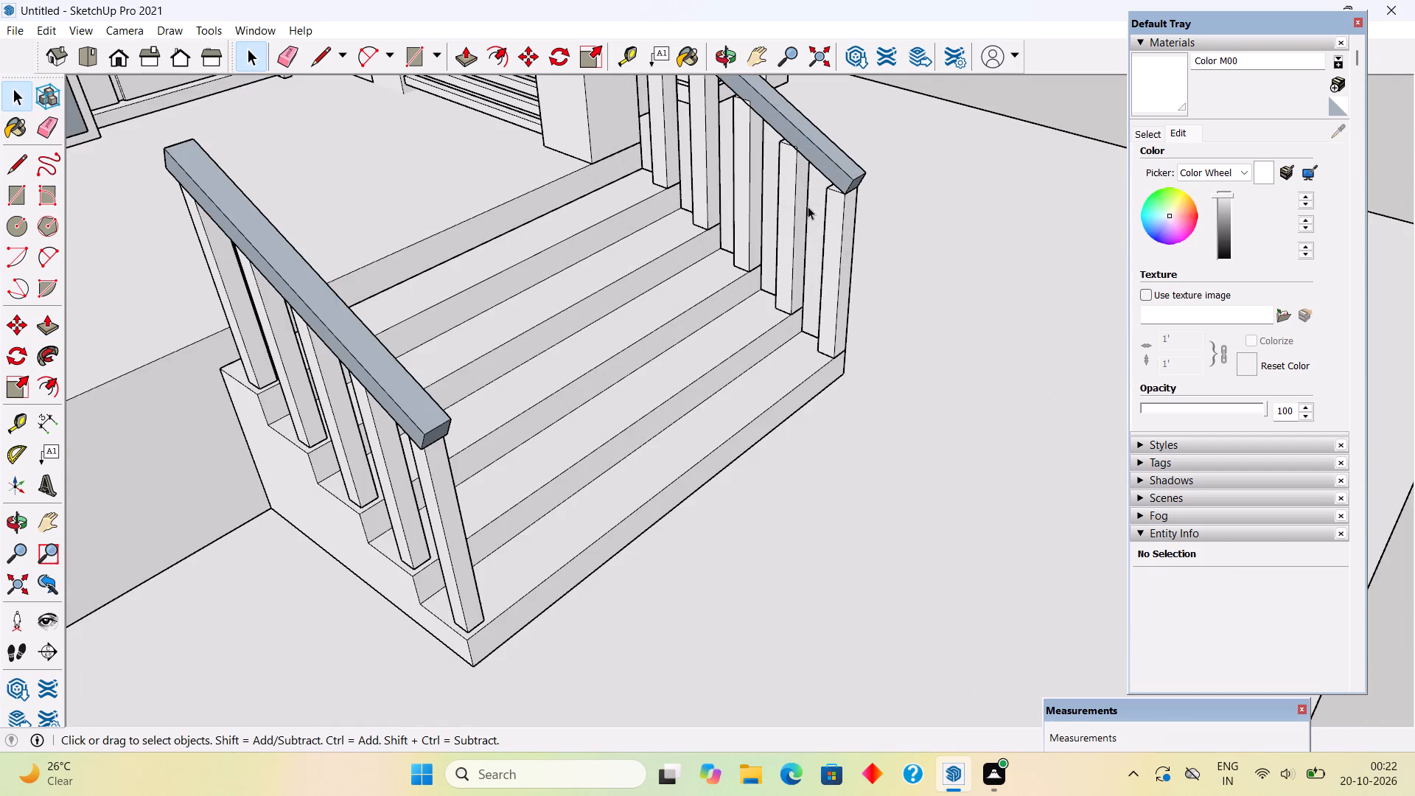
{"action": "scroll", "coordinate": [808, 206], "scroll_direction": "down", "scroll_amount": 6}
{"action": "scroll", "coordinate": [741, 63], "scroll_direction": "up", "scroll_amount": 14}
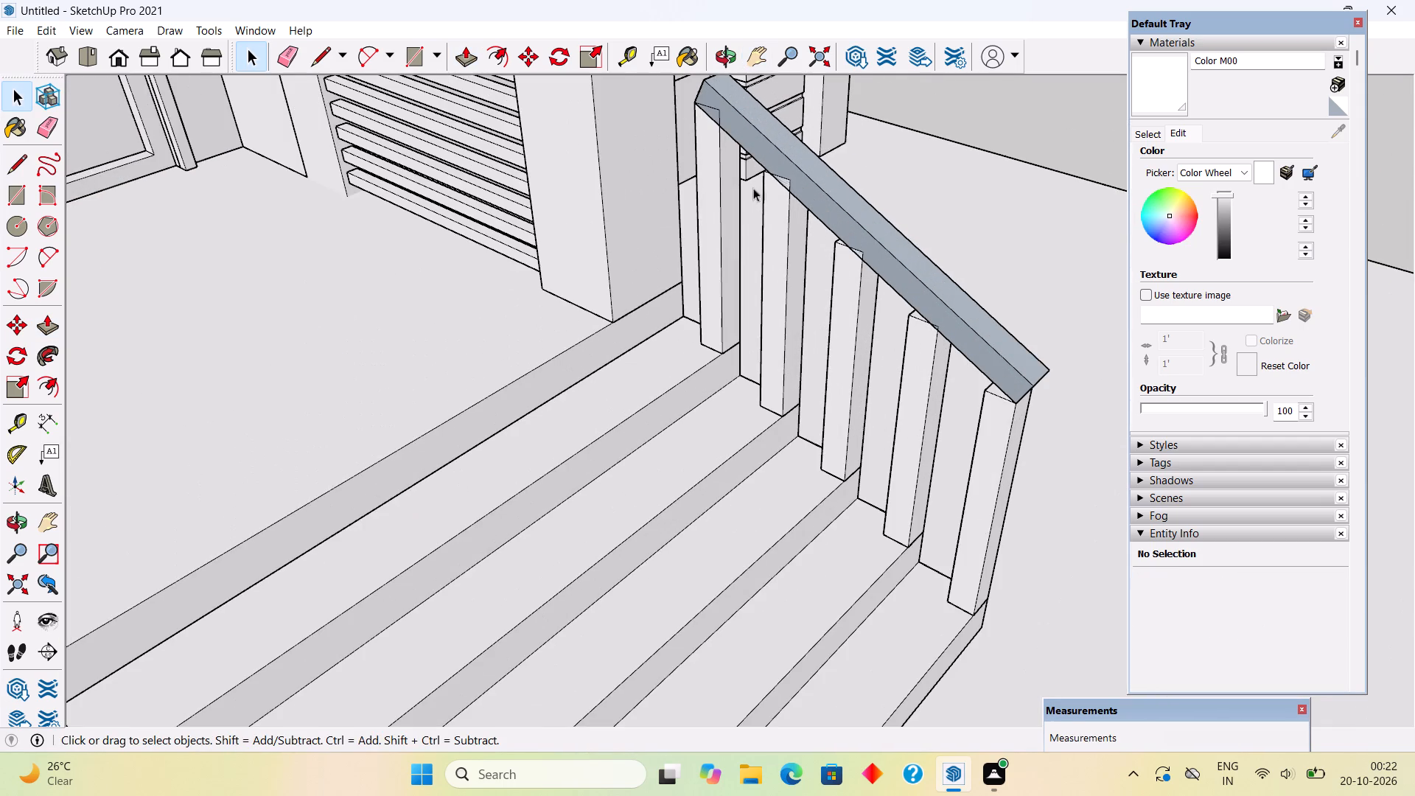
{"action": "middle_click_drag", "start_coordinate": [863, 260], "coordinate": [876, 200]}
{"action": "double_click", "coordinate": [1011, 419]}
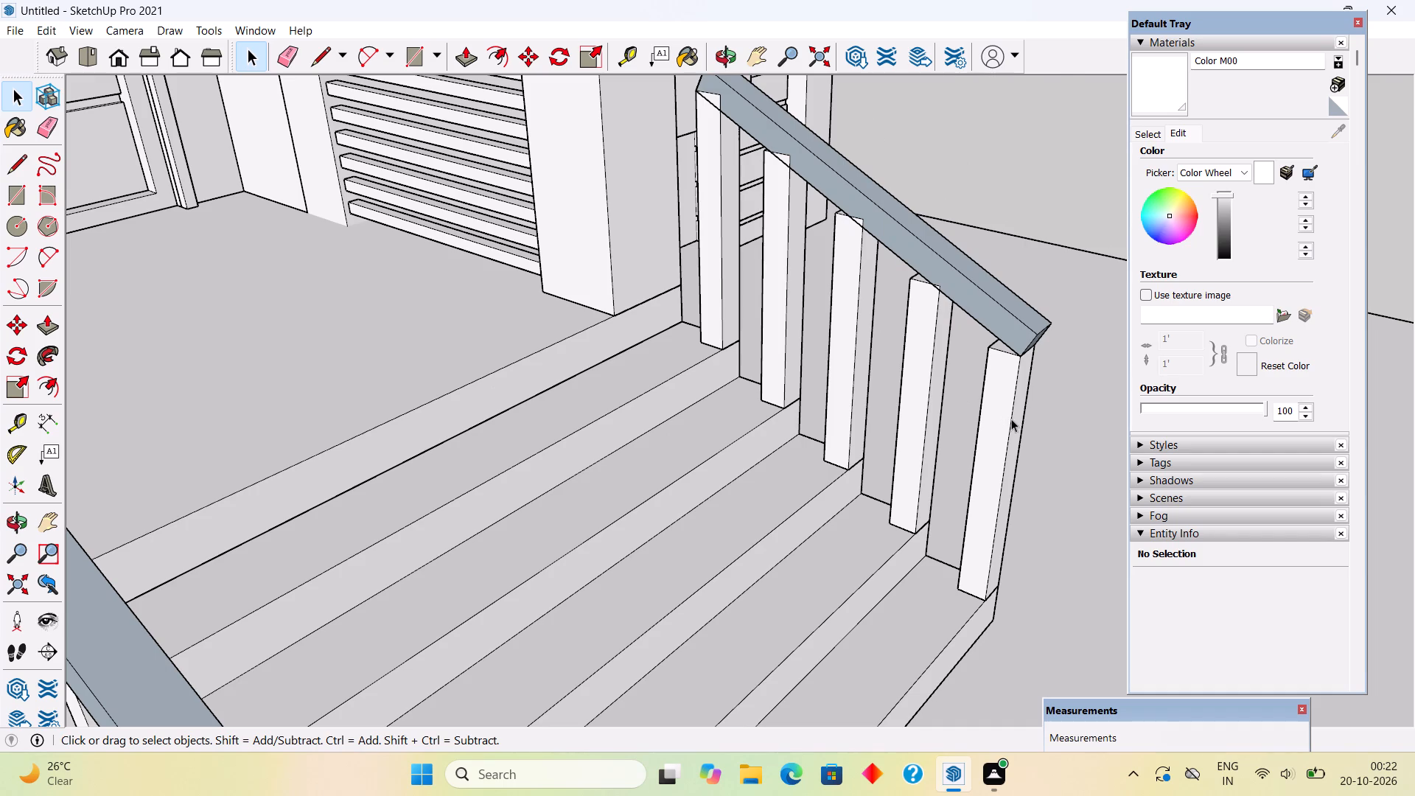
{"action": "left_click", "coordinate": [1016, 418]}
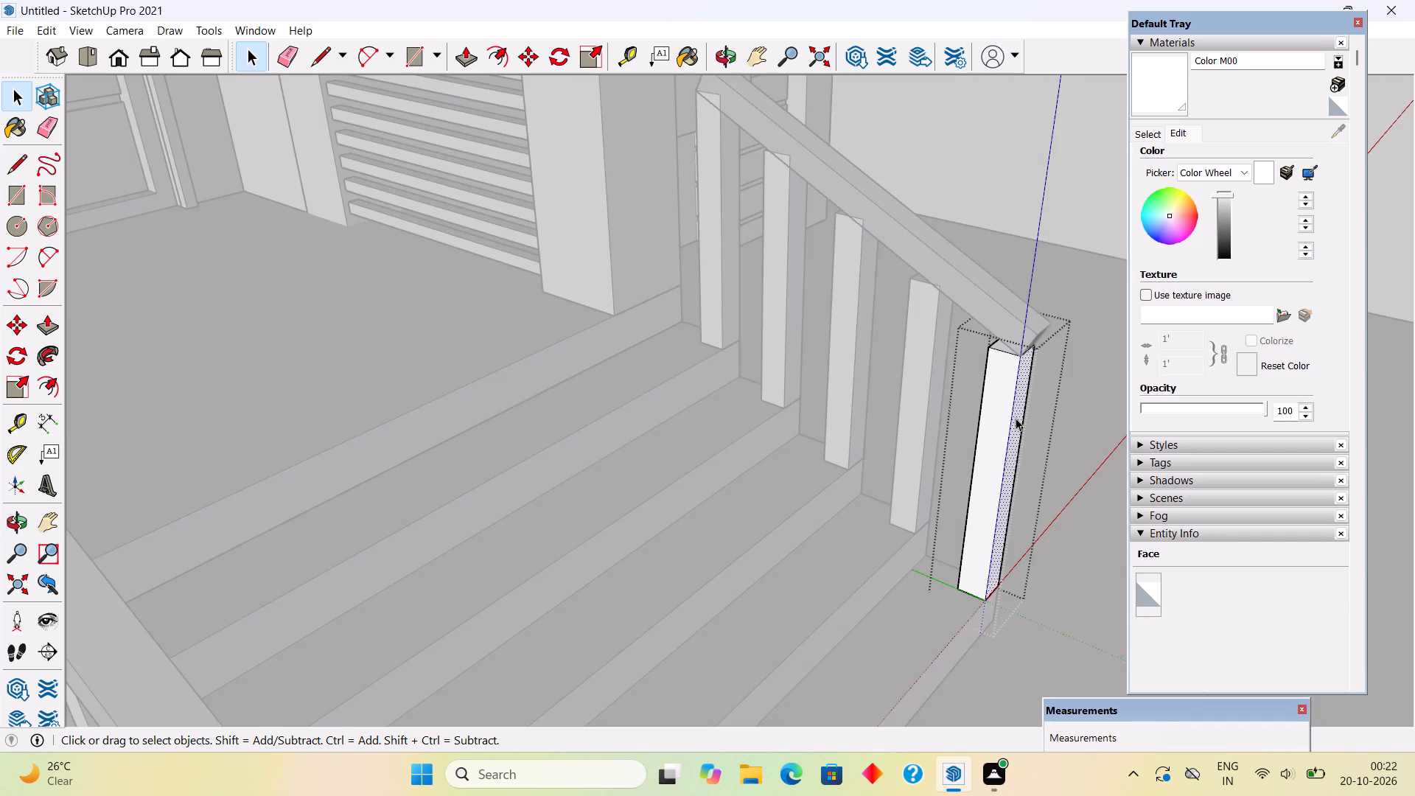
{"action": "key", "text": "p"}
{"action": "left_click", "coordinate": [1016, 418]}
{"action": "type", "text": "1\""}
{"action": "key", "text": "Return"}
{"action": "left_click", "coordinate": [993, 414]}
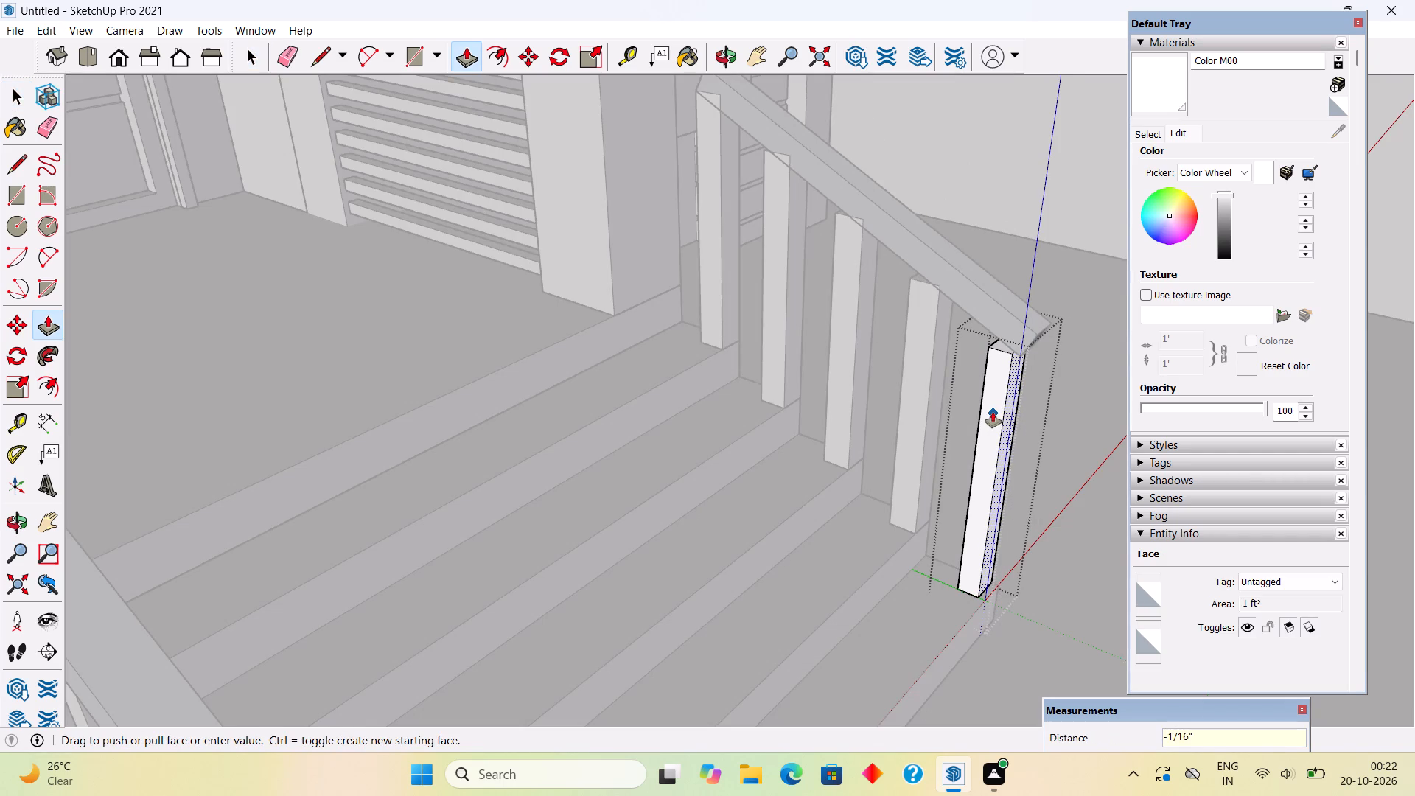
{"action": "key", "text": "space"}
{"action": "type", "text": "p"}
{"action": "left_click", "coordinate": [993, 412]}
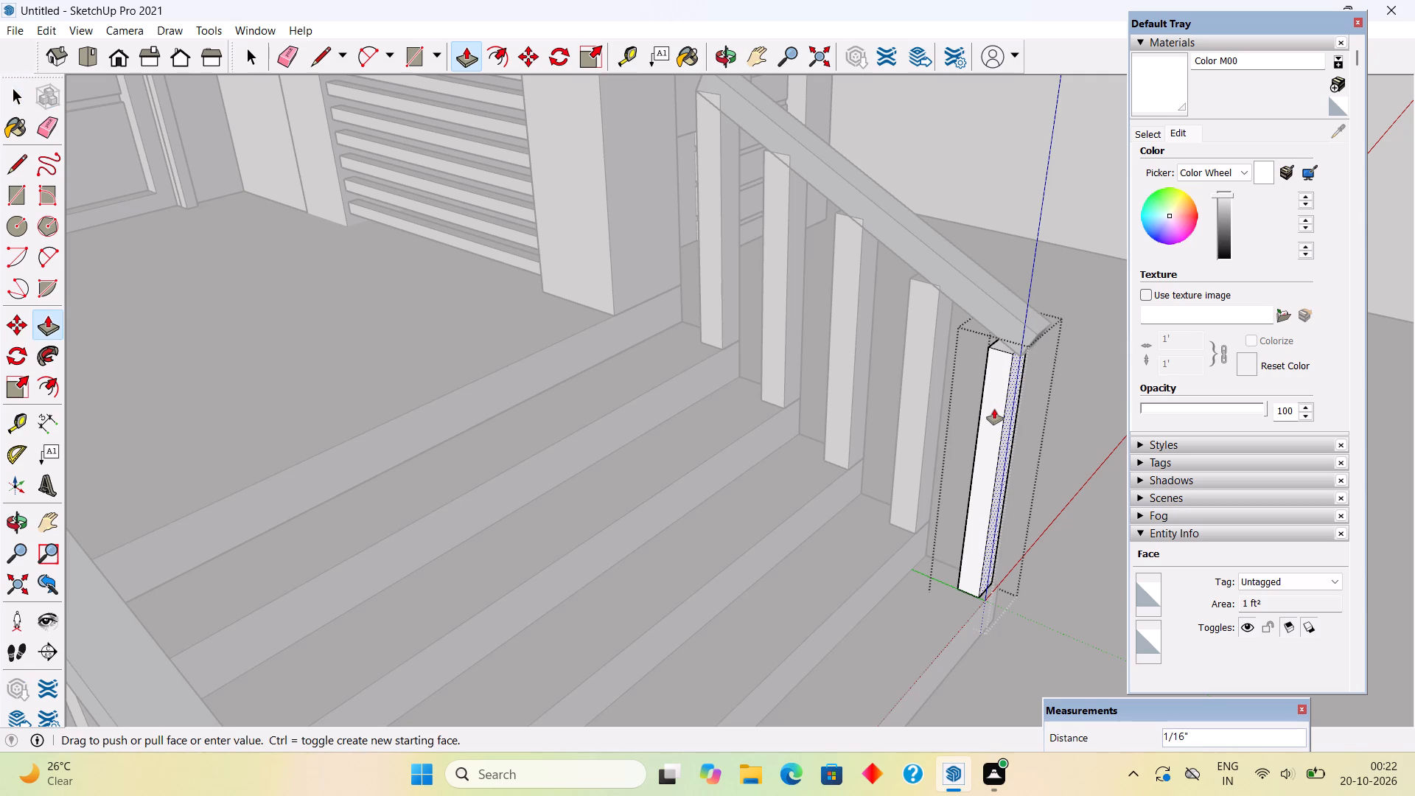
{"action": "key", "text": "space"}
{"action": "left_click", "coordinate": [994, 409]}
{"action": "key", "text": "p"}
{"action": "left_click", "coordinate": [994, 409]}
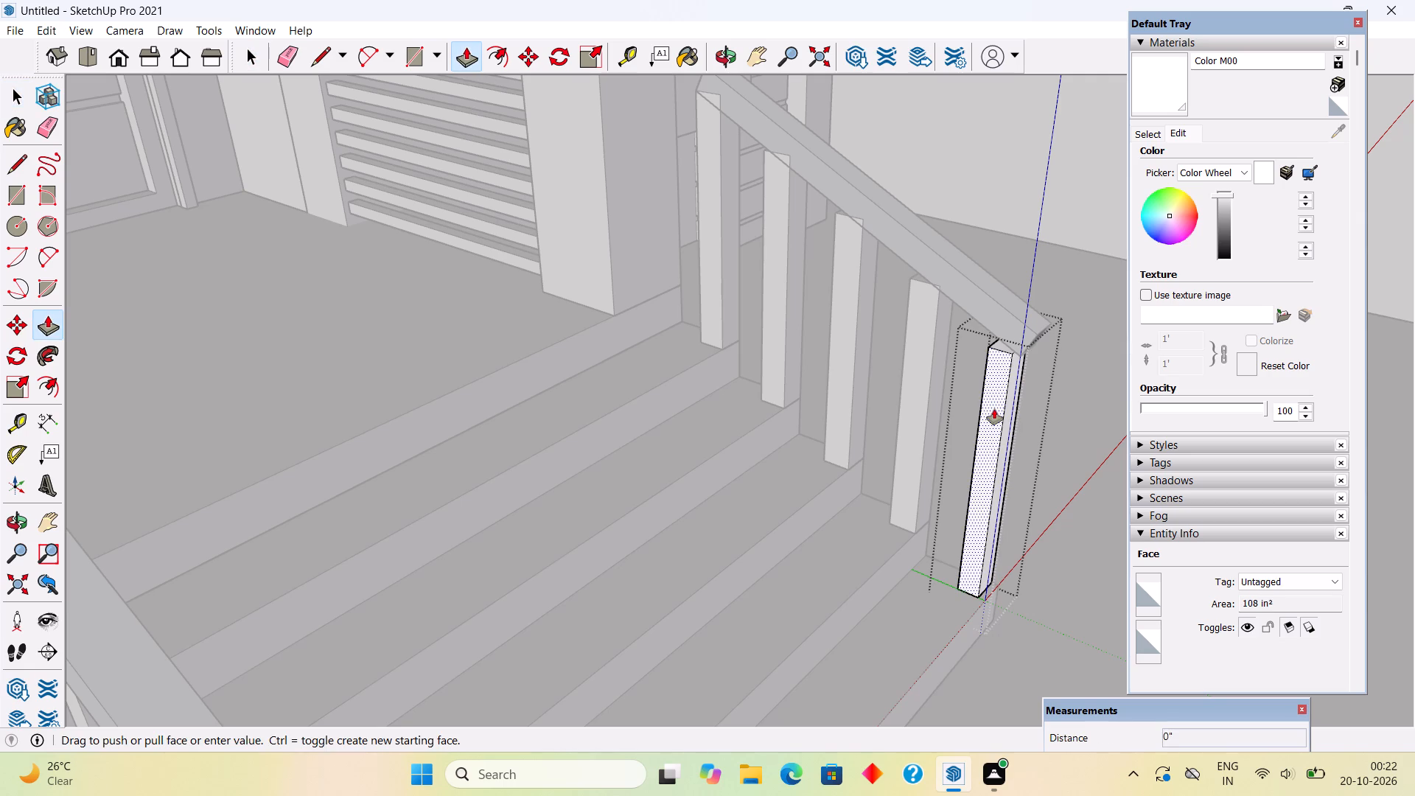
{"action": "type", "text": "1\""}
{"action": "key", "text": "Return"}
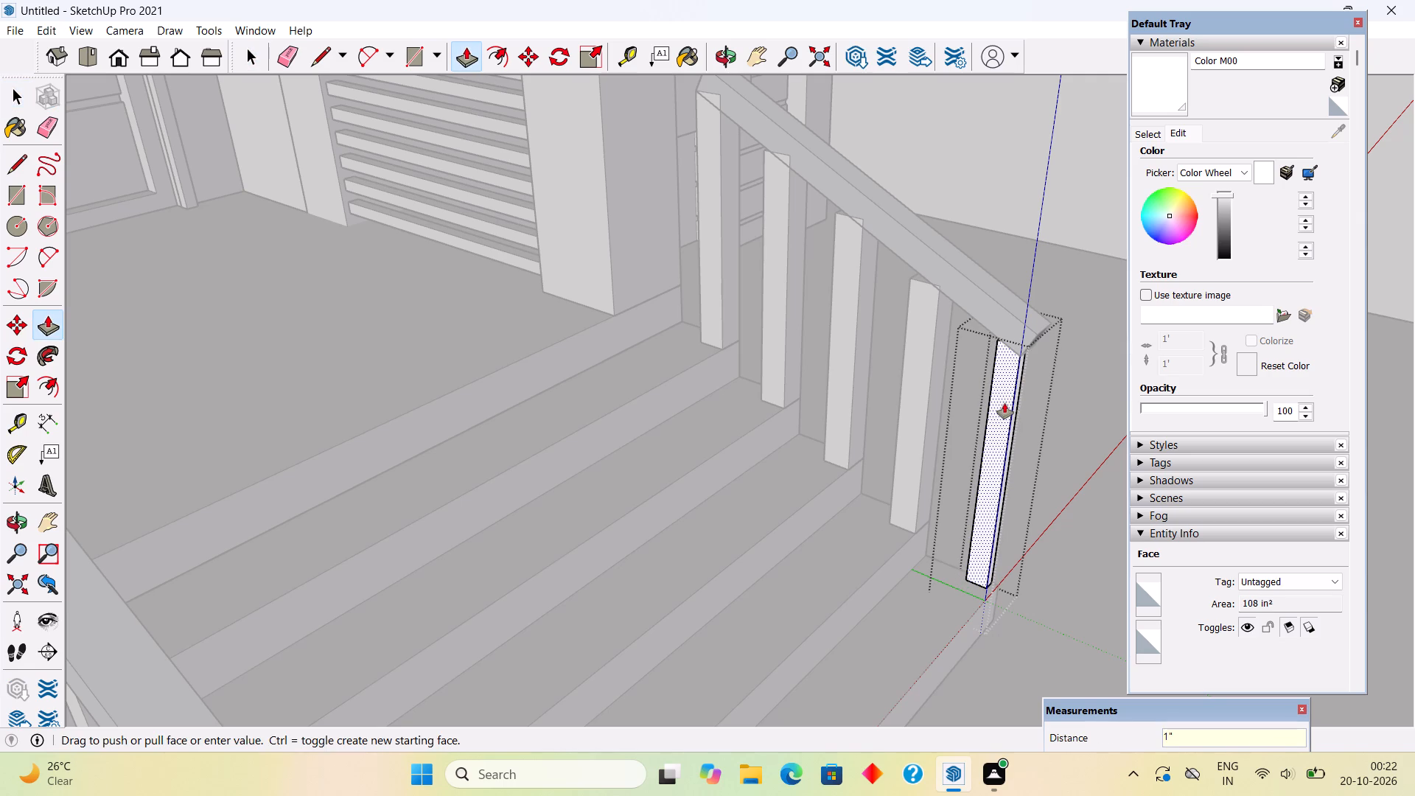
{"action": "key", "text": "space"}
Inside the second-lowest post's group in the second row, push its inner side face and its front face inward by 1" each.
{"action": "triple_click", "coordinate": [918, 404]}
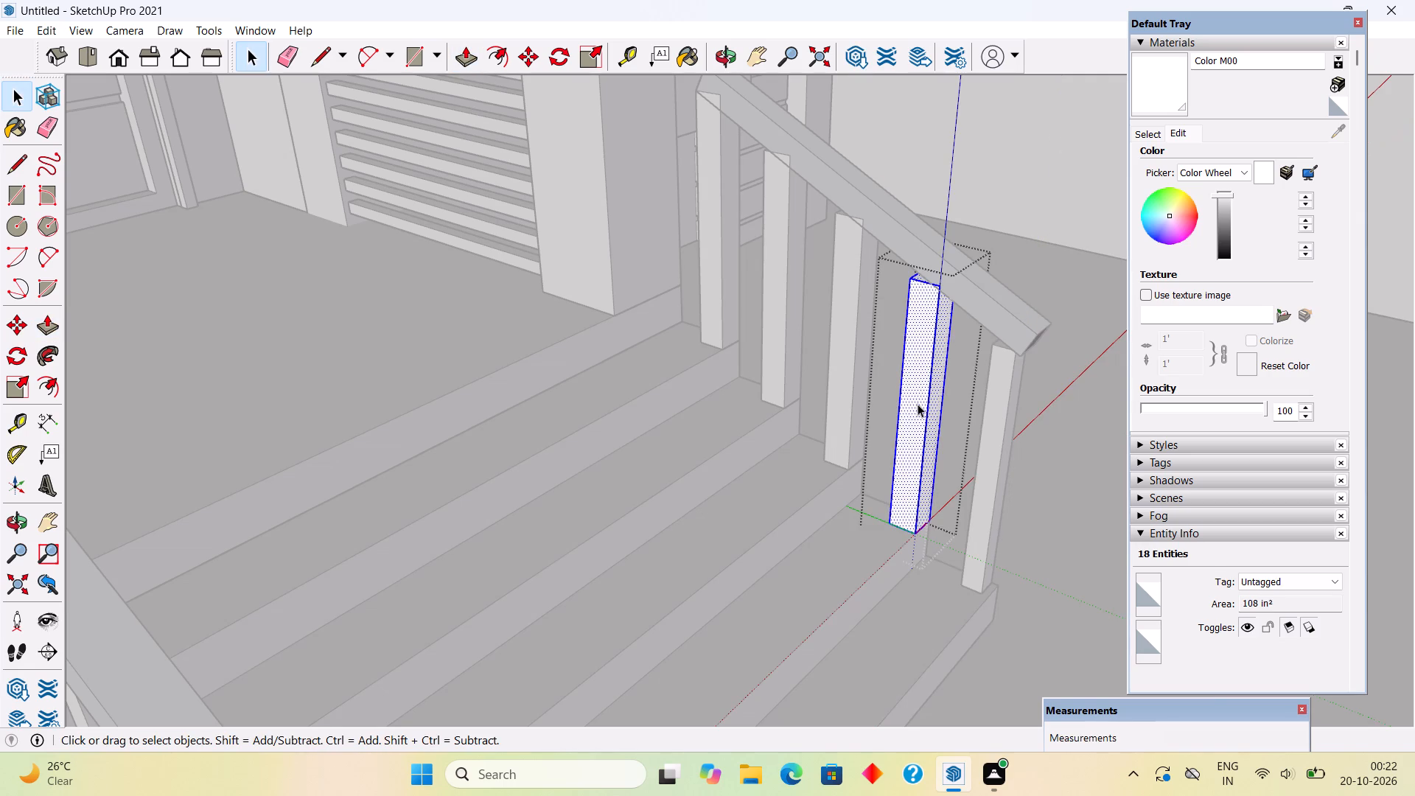
{"action": "key", "text": "p"}
{"action": "left_click", "coordinate": [918, 404]}
{"action": "type", "text": "1\""}
{"action": "key", "text": "Return"}
{"action": "left_click", "coordinate": [940, 403]}
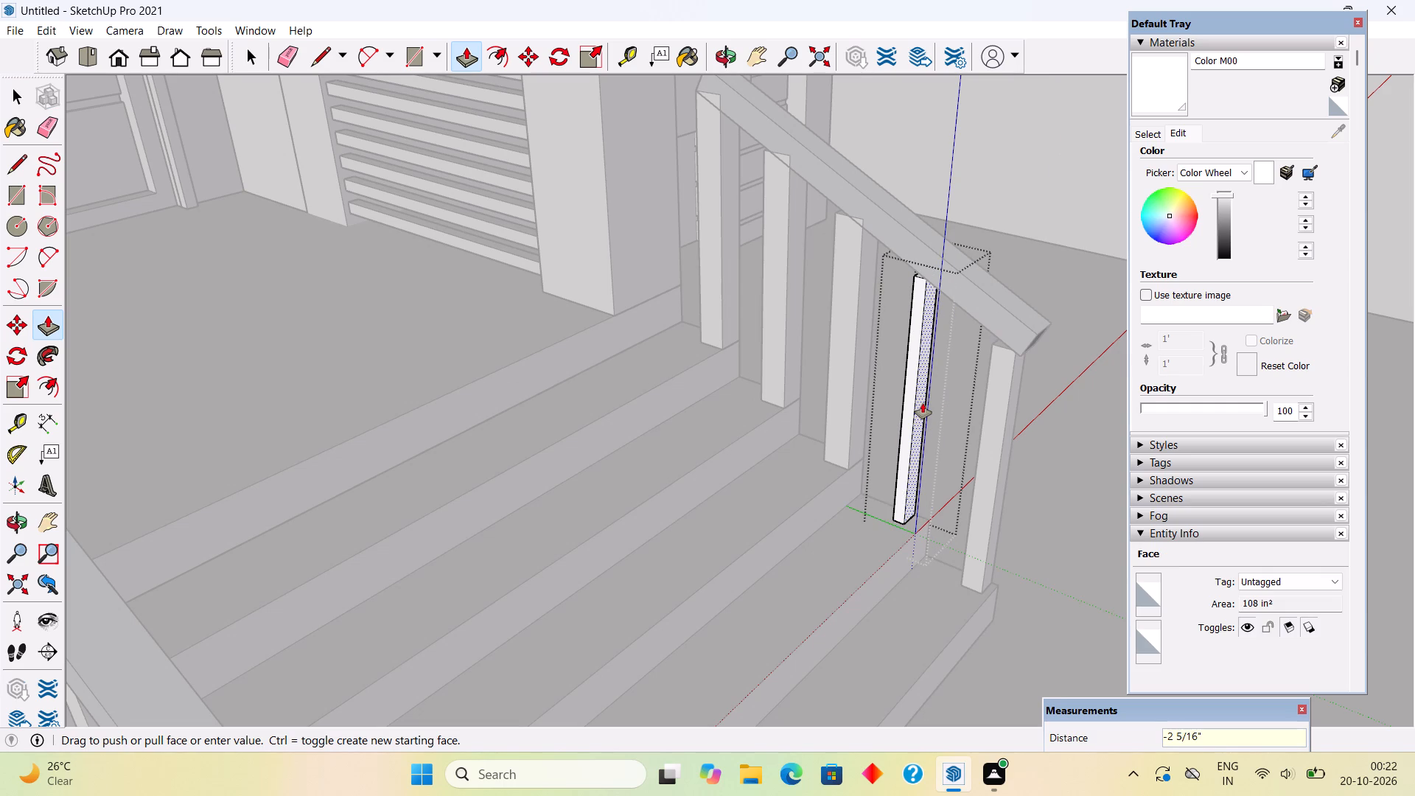
{"action": "type", "text": "1'"}
{"action": "key", "text": "BackSpace"}
{"action": "key", "text": "shift+quotedbl"}
{"action": "key", "text": "Return"}
{"action": "key", "text": "space"}
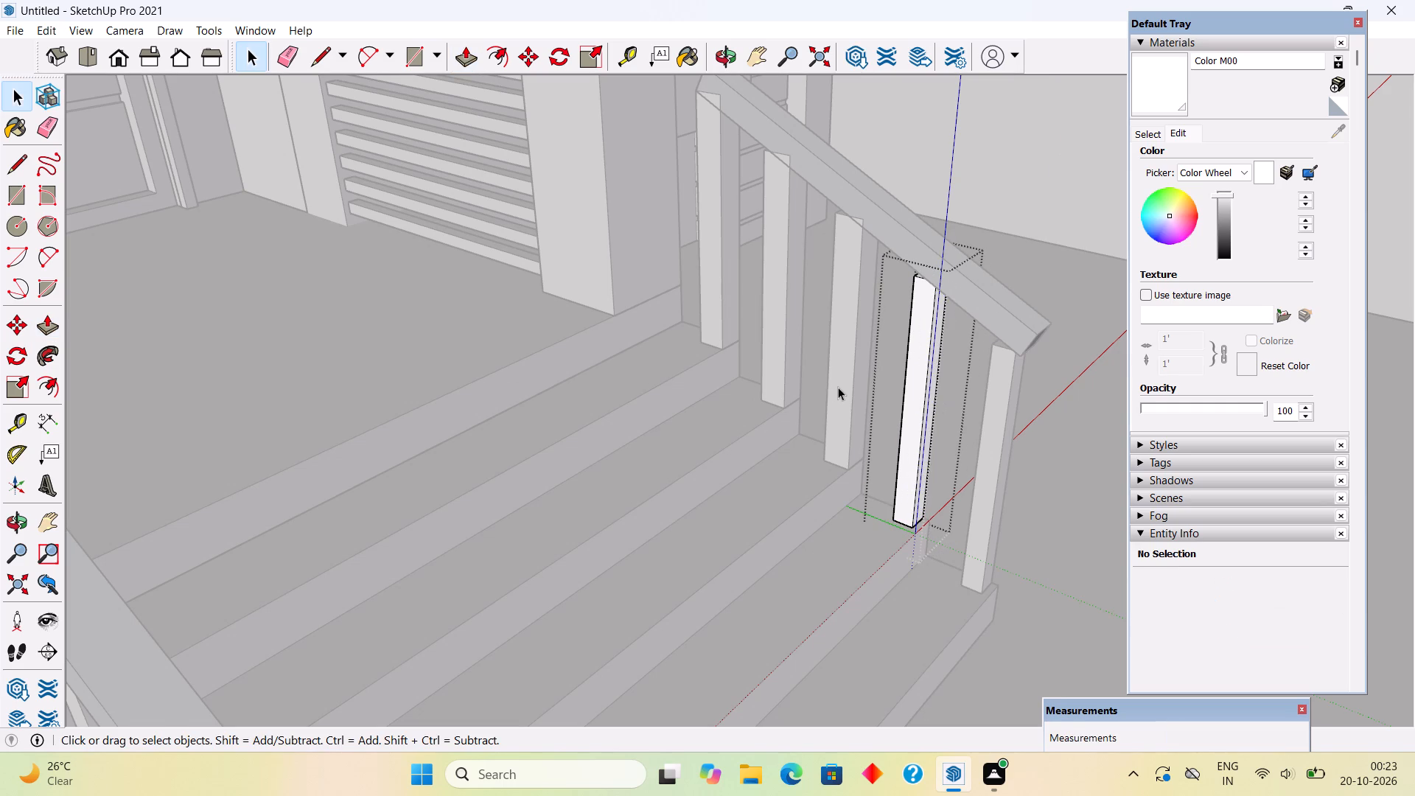
Inside the third-lowest post's group in the second row, push its inner side face and its front face inward by 1" each.
{"action": "triple_click", "coordinate": [838, 387]}
{"action": "key", "text": "p"}
{"action": "left_click", "coordinate": [838, 387]}
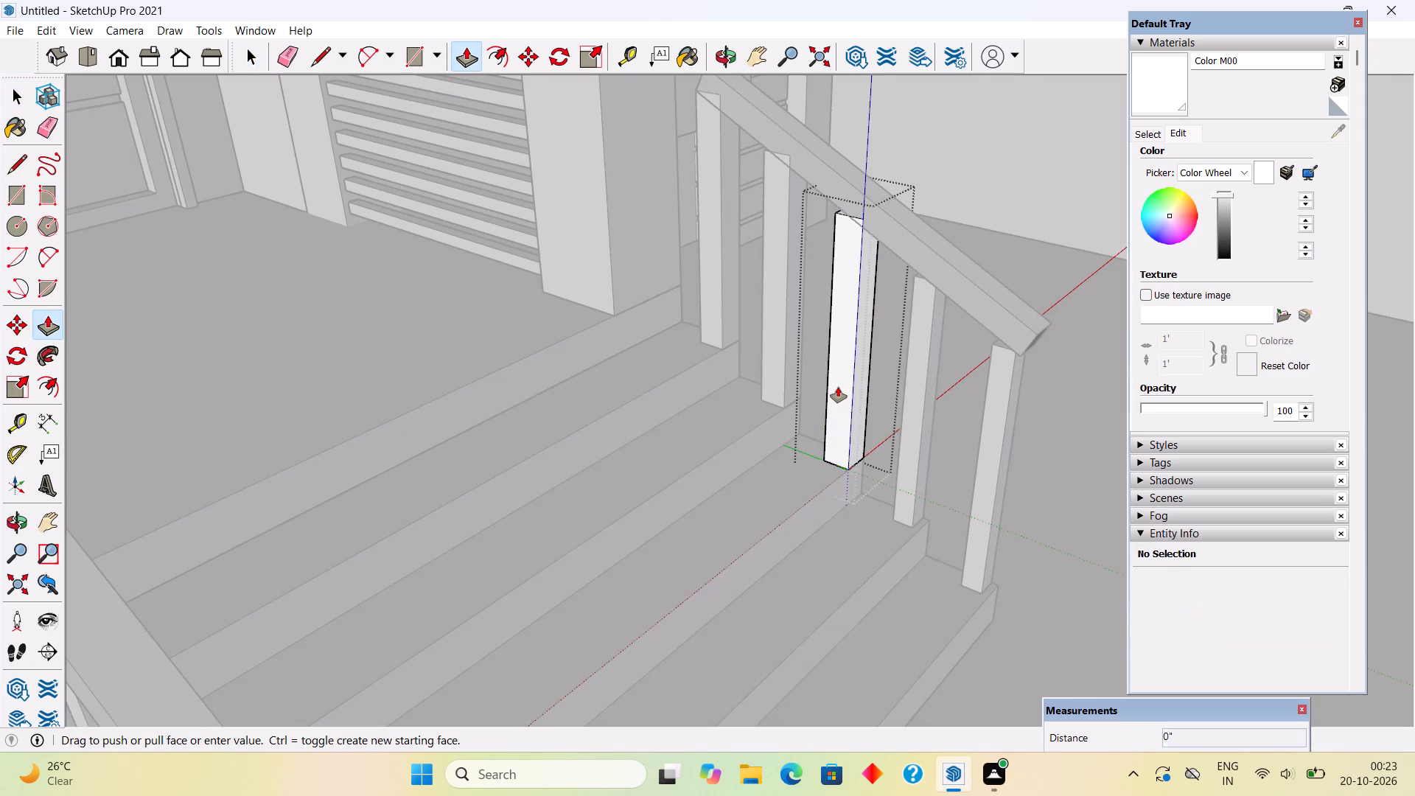
{"action": "type", "text": "1\""}
{"action": "key", "text": "Return"}
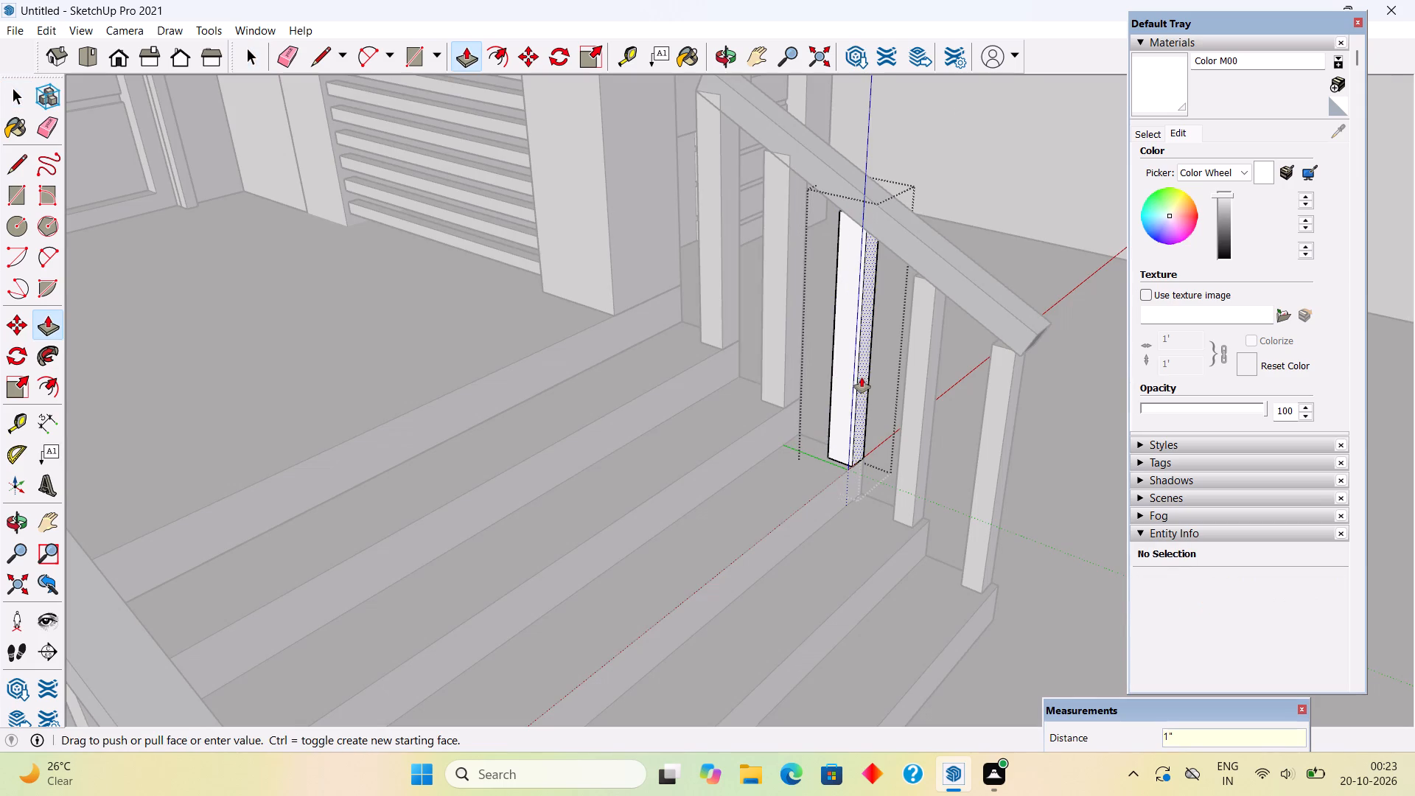
{"action": "left_click", "coordinate": [865, 380]}
{"action": "type", "text": "1\""}
{"action": "key", "text": "Return"}
{"action": "key", "text": "space"}
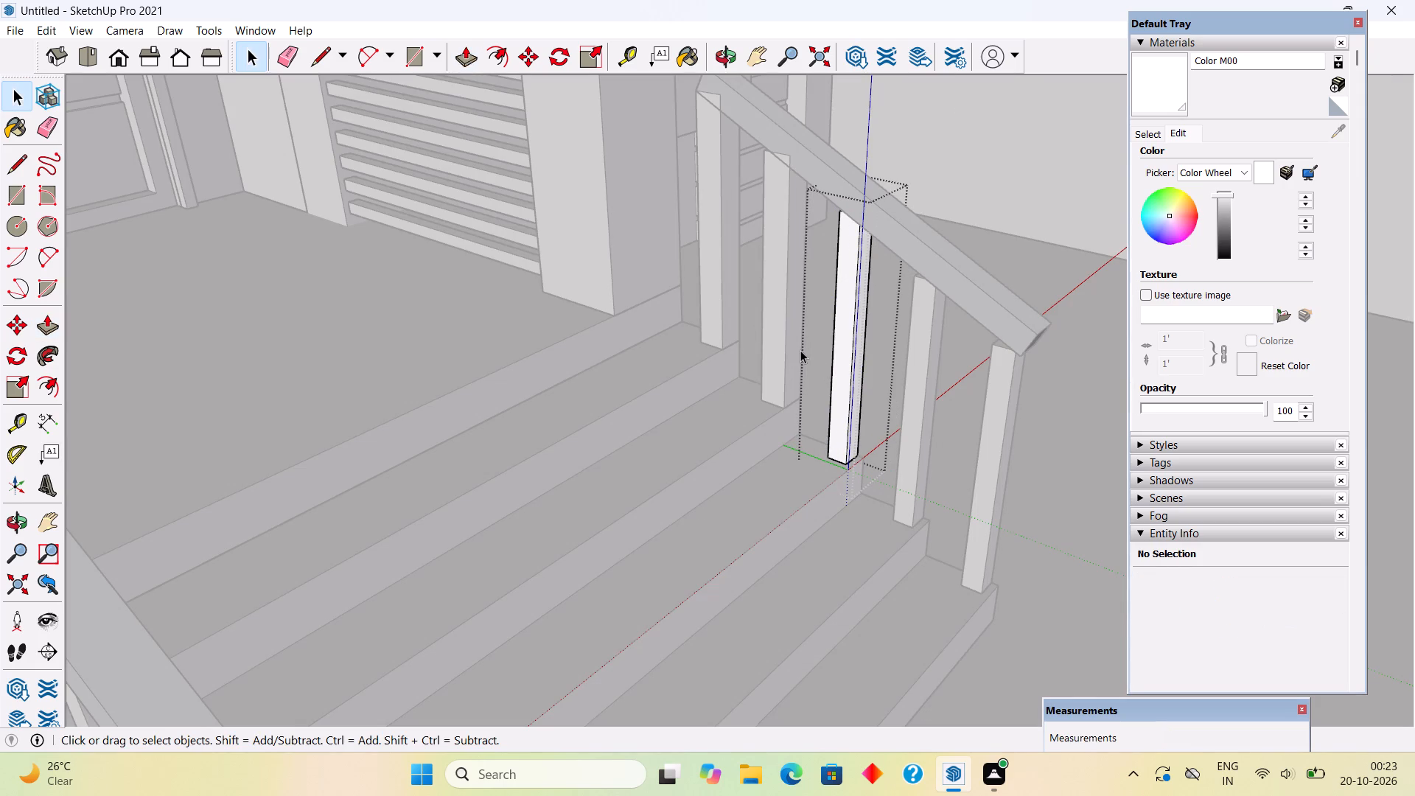
Inside the fourth-lowest post's group in the second row, push its front face and its inner side face inward by 1" each.
{"action": "double_click", "coordinate": [791, 350]}
{"action": "left_click", "coordinate": [789, 349]}
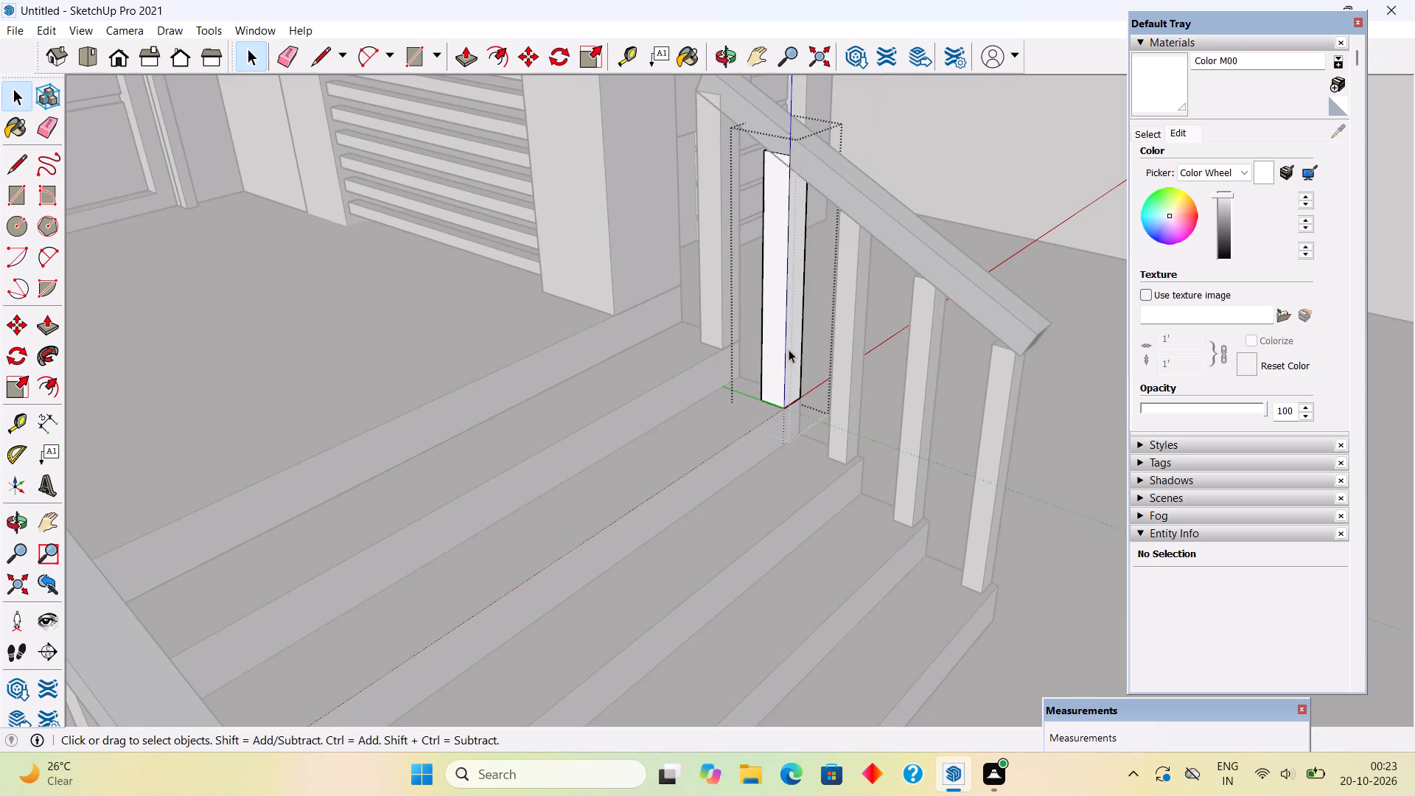
{"action": "key", "text": "p"}
{"action": "left_click", "coordinate": [798, 344]}
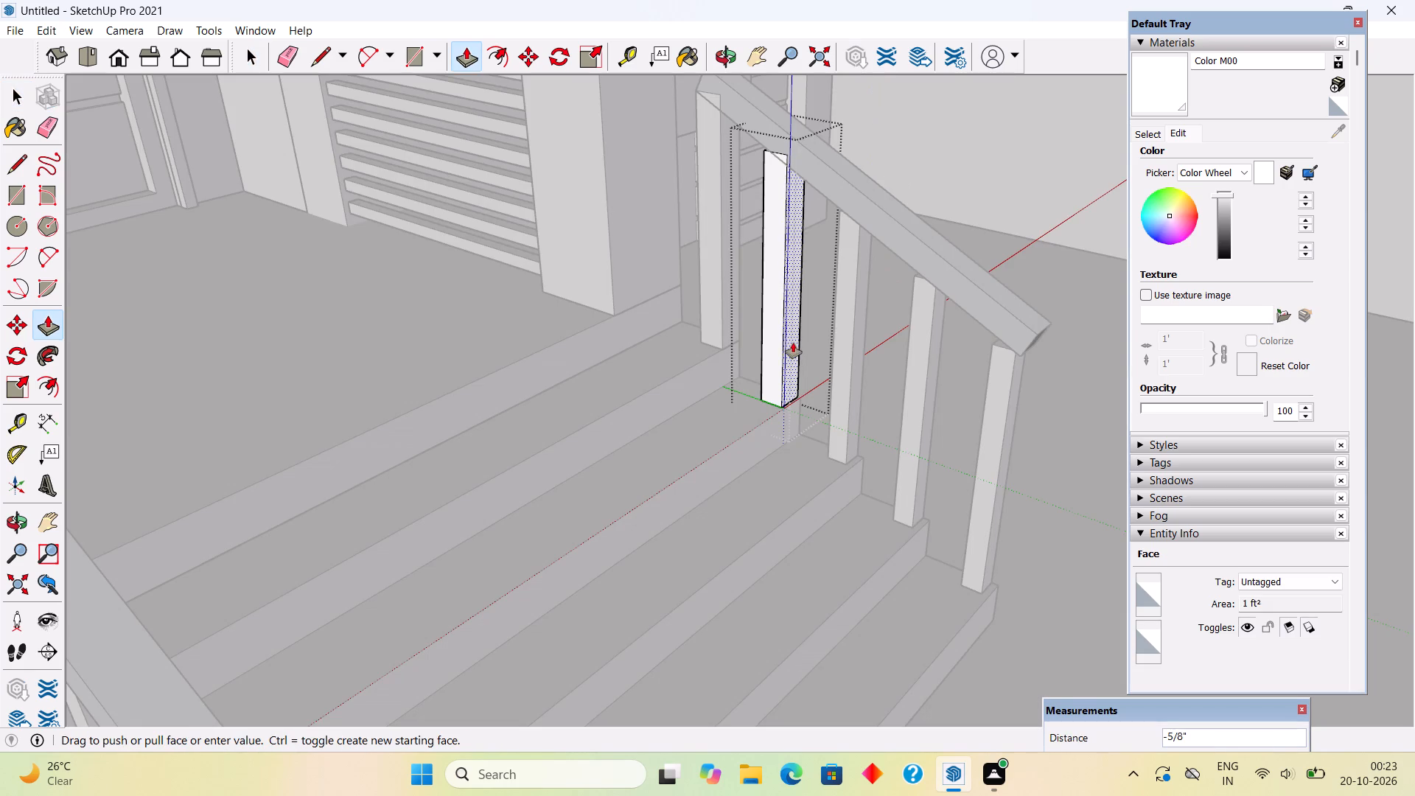
{"action": "type", "text": "1\""}
{"action": "key", "text": "Return"}
{"action": "left_click", "coordinate": [774, 343]}
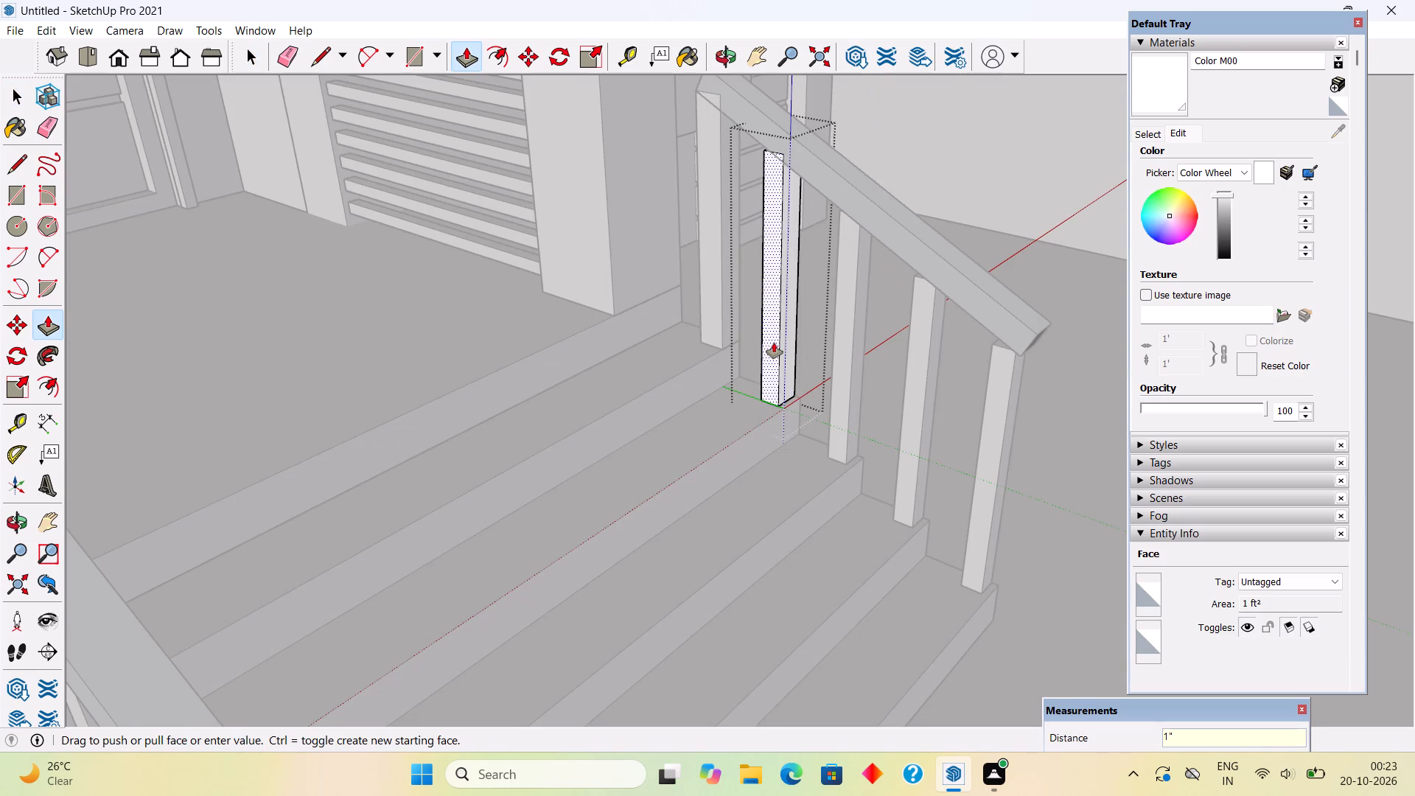
{"action": "type", "text": "1\""}
{"action": "key", "text": "Return"}
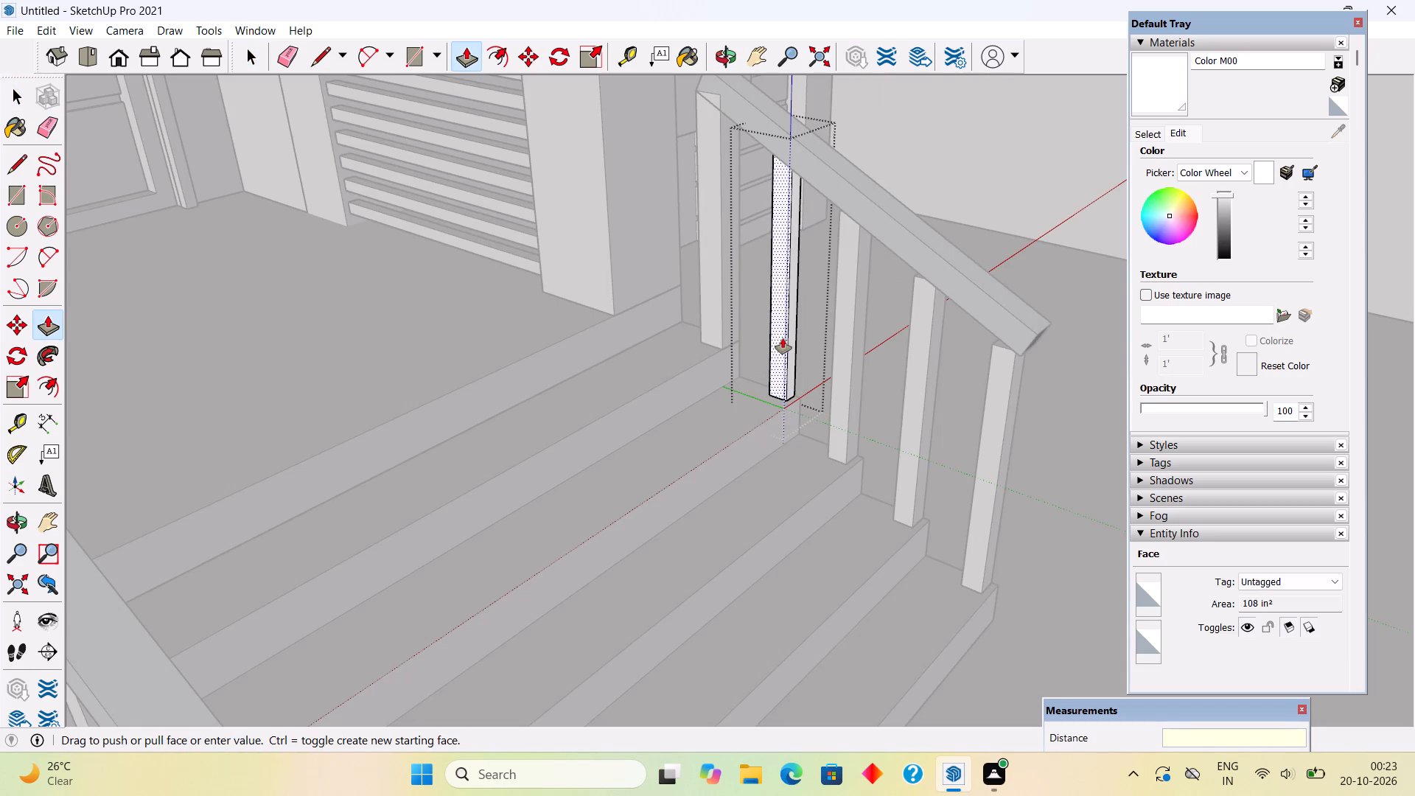
{"action": "key", "text": "space"}
Inside the topmost post's group in the second row, push its inner side face and its front face inward by 1" each, and exit the group.
{"action": "triple_click", "coordinate": [719, 256]}
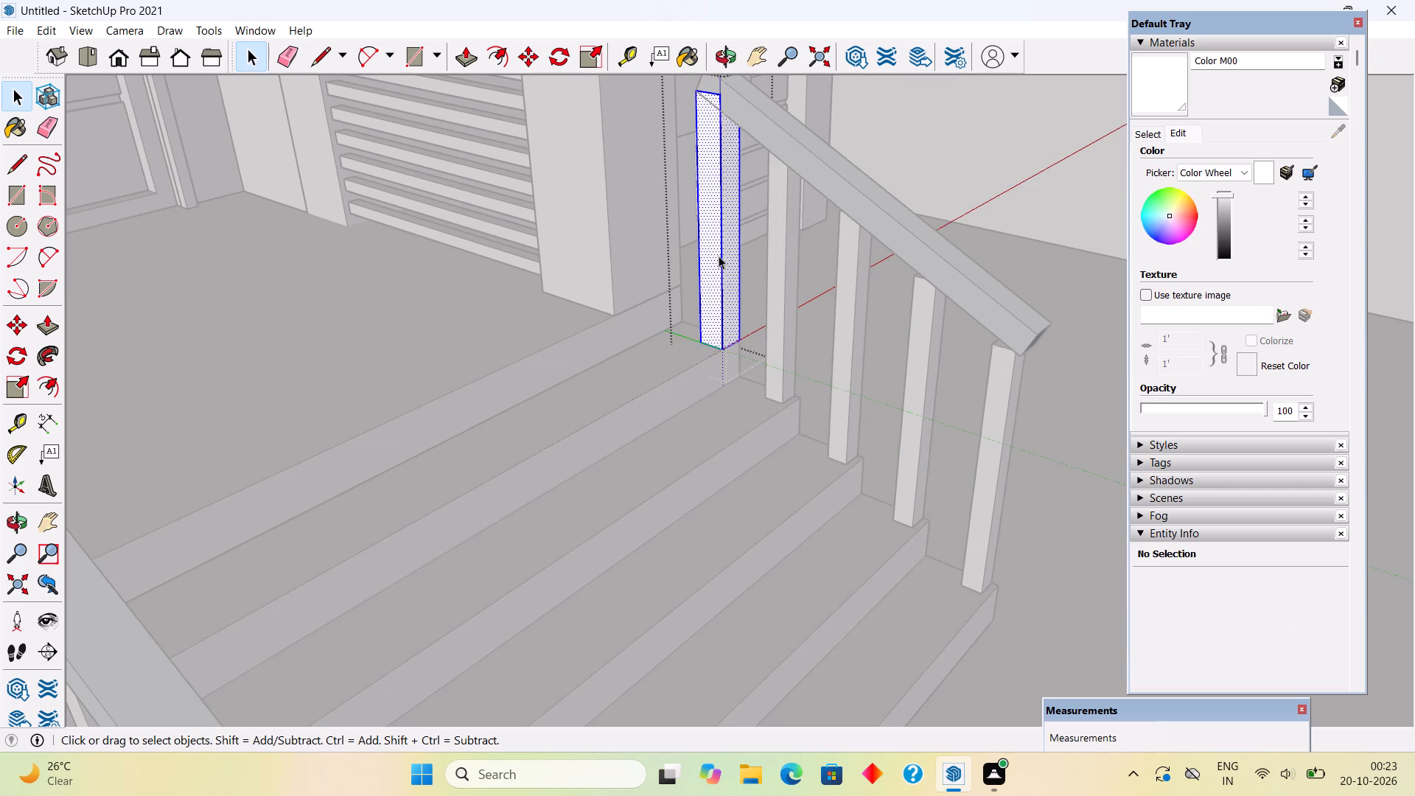
{"action": "key", "text": "p"}
{"action": "left_click", "coordinate": [719, 254]}
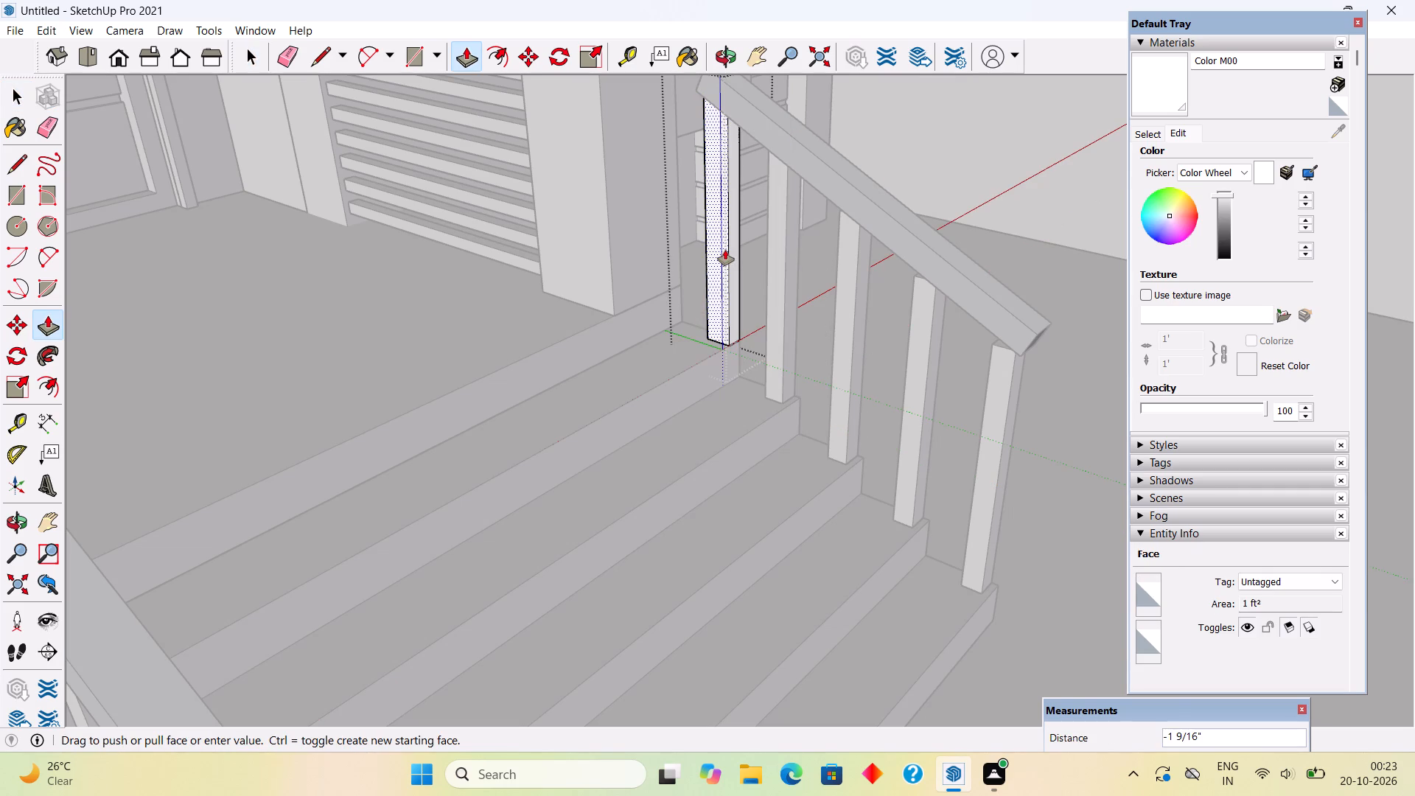
{"action": "type", "text": "1\""}
{"action": "key", "text": "Return"}
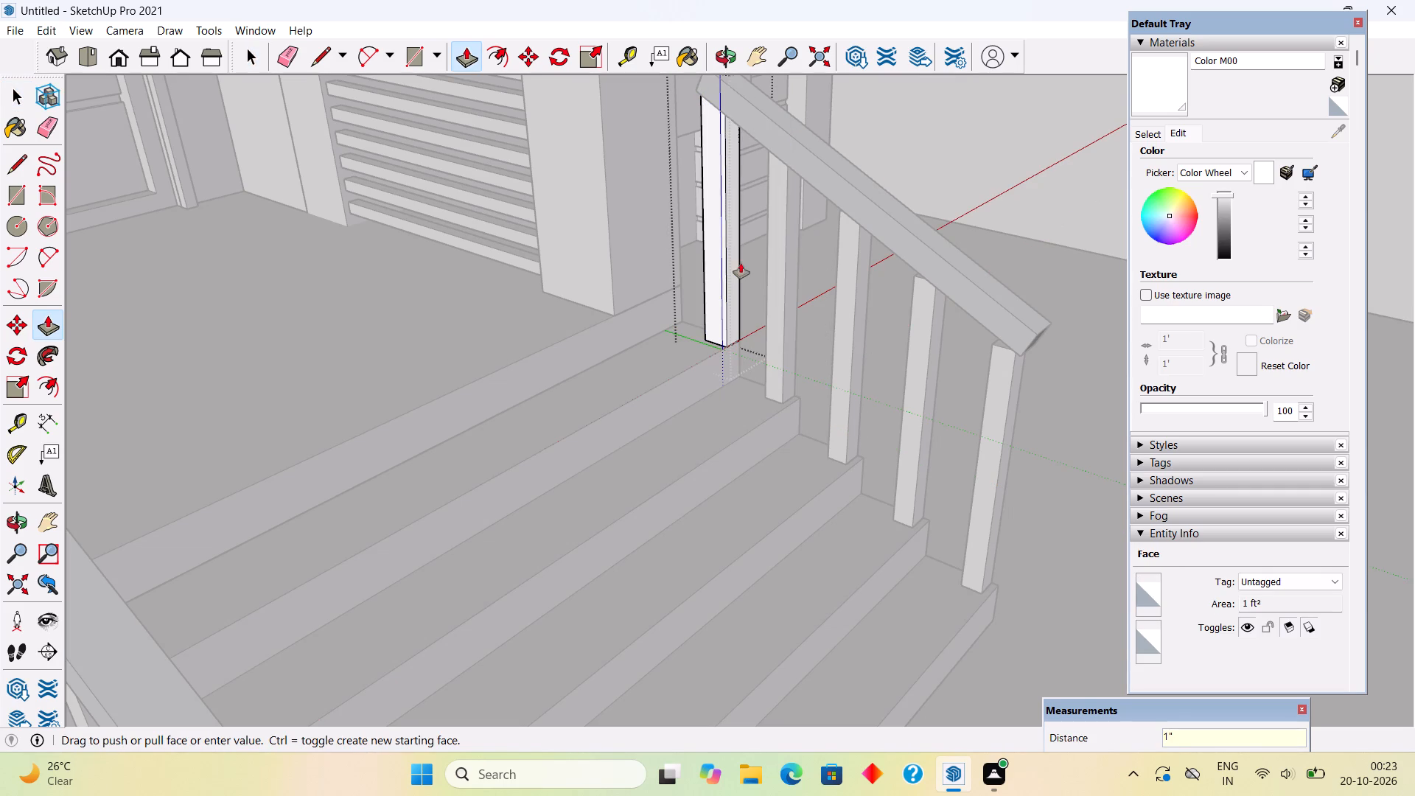
{"action": "left_click", "coordinate": [732, 279]}
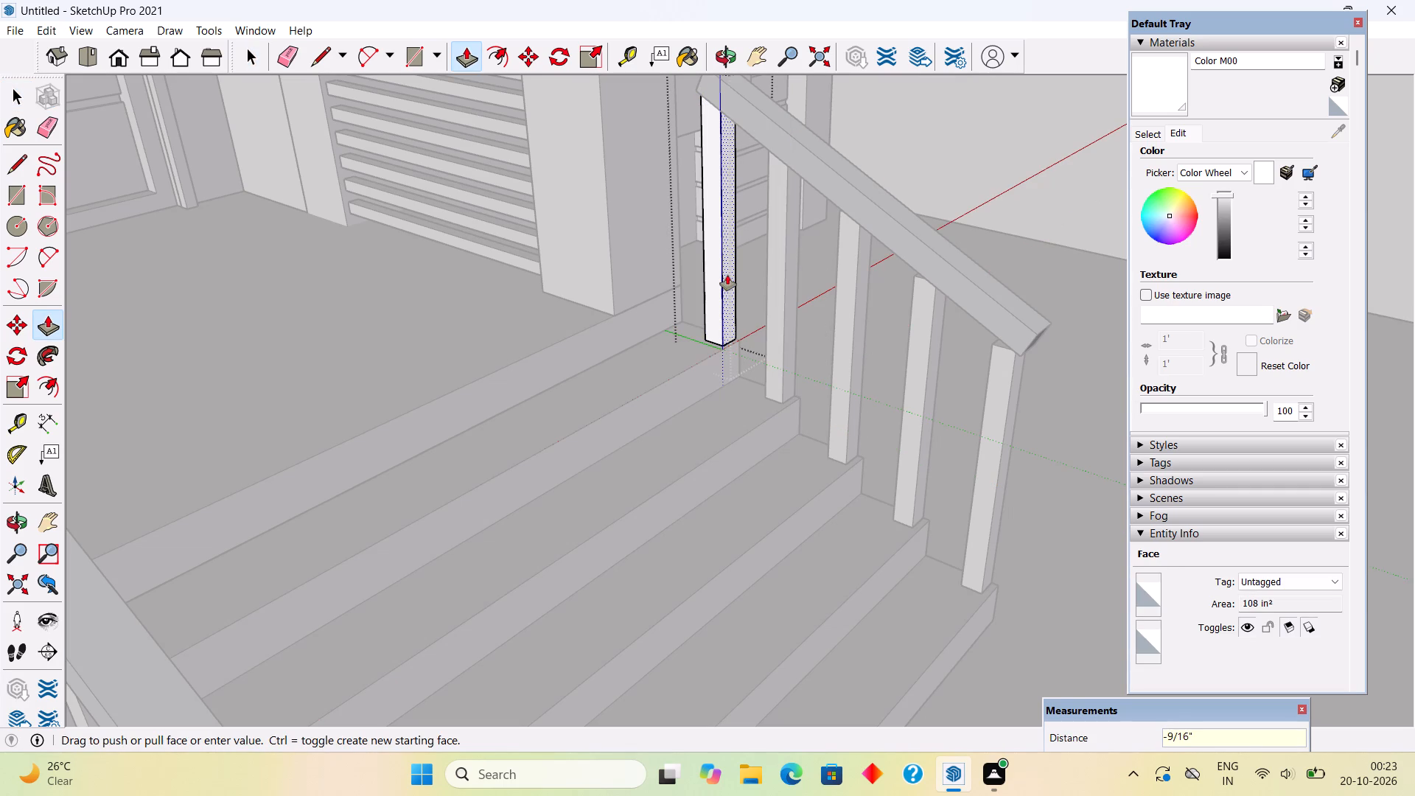
{"action": "key", "text": "1"}
{"action": "key", "text": "shift+quotedbl"}
{"action": "key", "text": "Return"}
{"action": "key", "text": "space"}
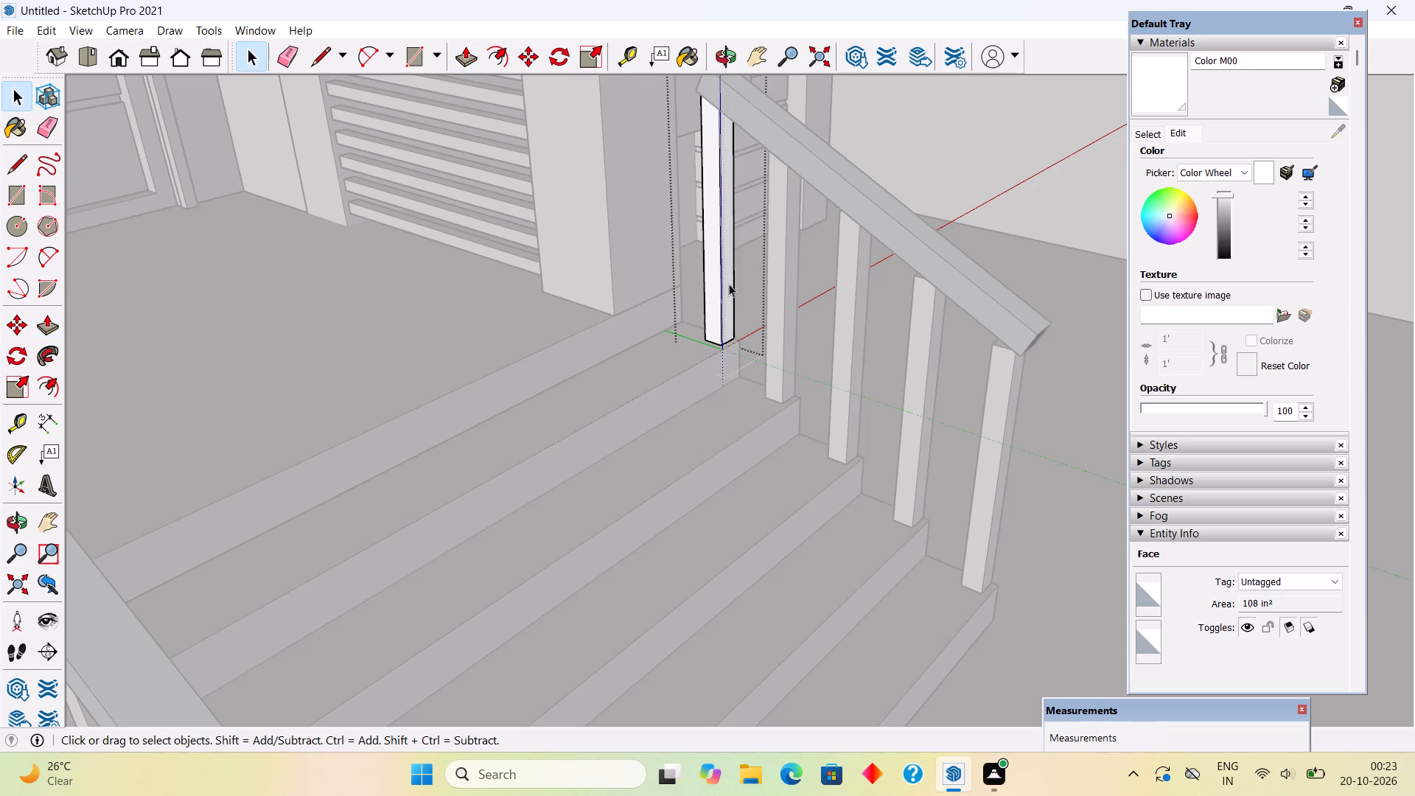
{"action": "scroll", "coordinate": [746, 355], "scroll_direction": "down", "scroll_amount": 5}
{"action": "left_click", "coordinate": [874, 226]}
Inside the group of the sloping handrail nearest the louvred pillar, extend its upper end face outward by about 5 7/16", and exit the group.
{"action": "middle_click_drag", "start_coordinate": [875, 229], "coordinate": [661, 254]}
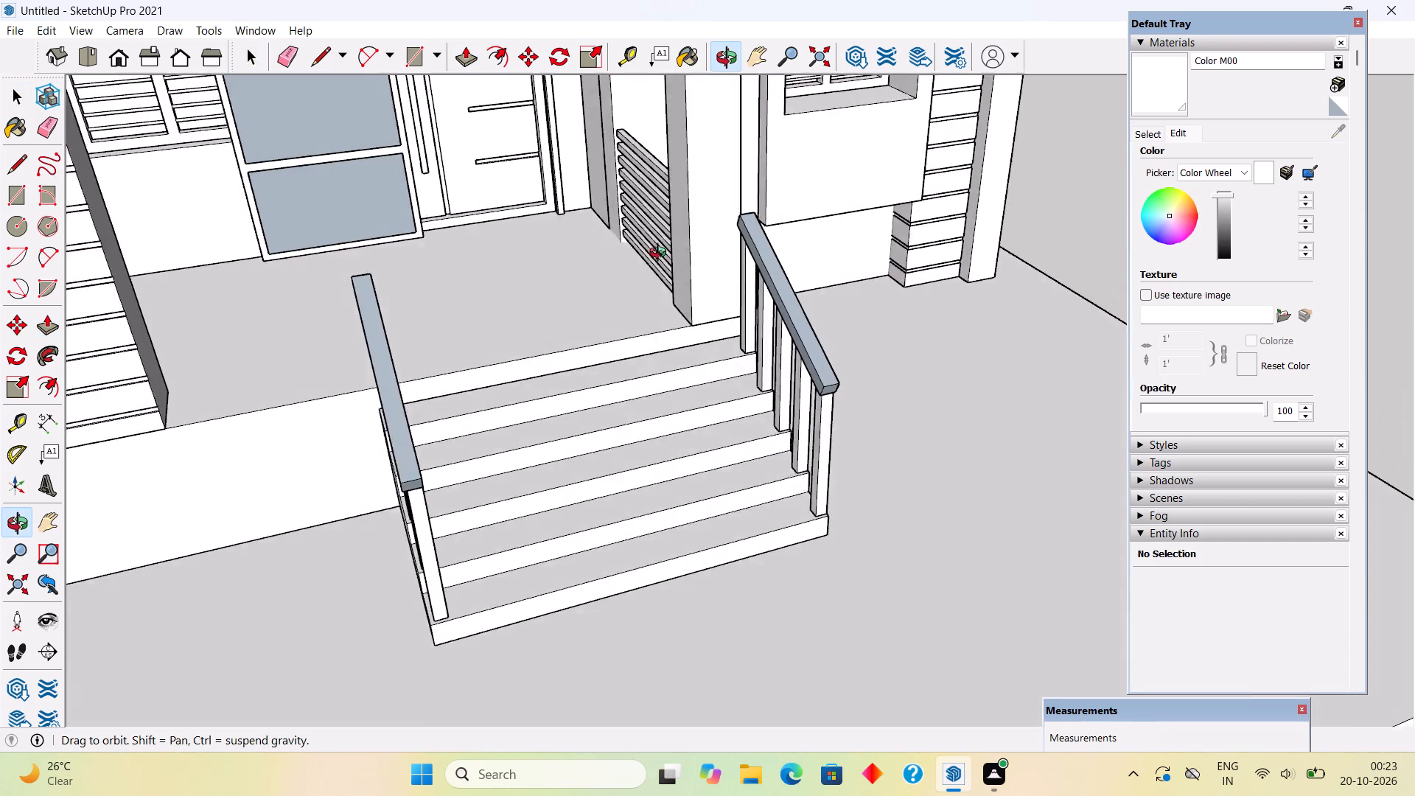
{"action": "middle_click_drag", "start_coordinate": [661, 254], "coordinate": [828, 294]}
{"action": "scroll", "coordinate": [830, 298], "scroll_direction": "down", "scroll_amount": 4}
{"action": "middle_click_drag", "start_coordinate": [611, 363], "coordinate": [720, 365]}
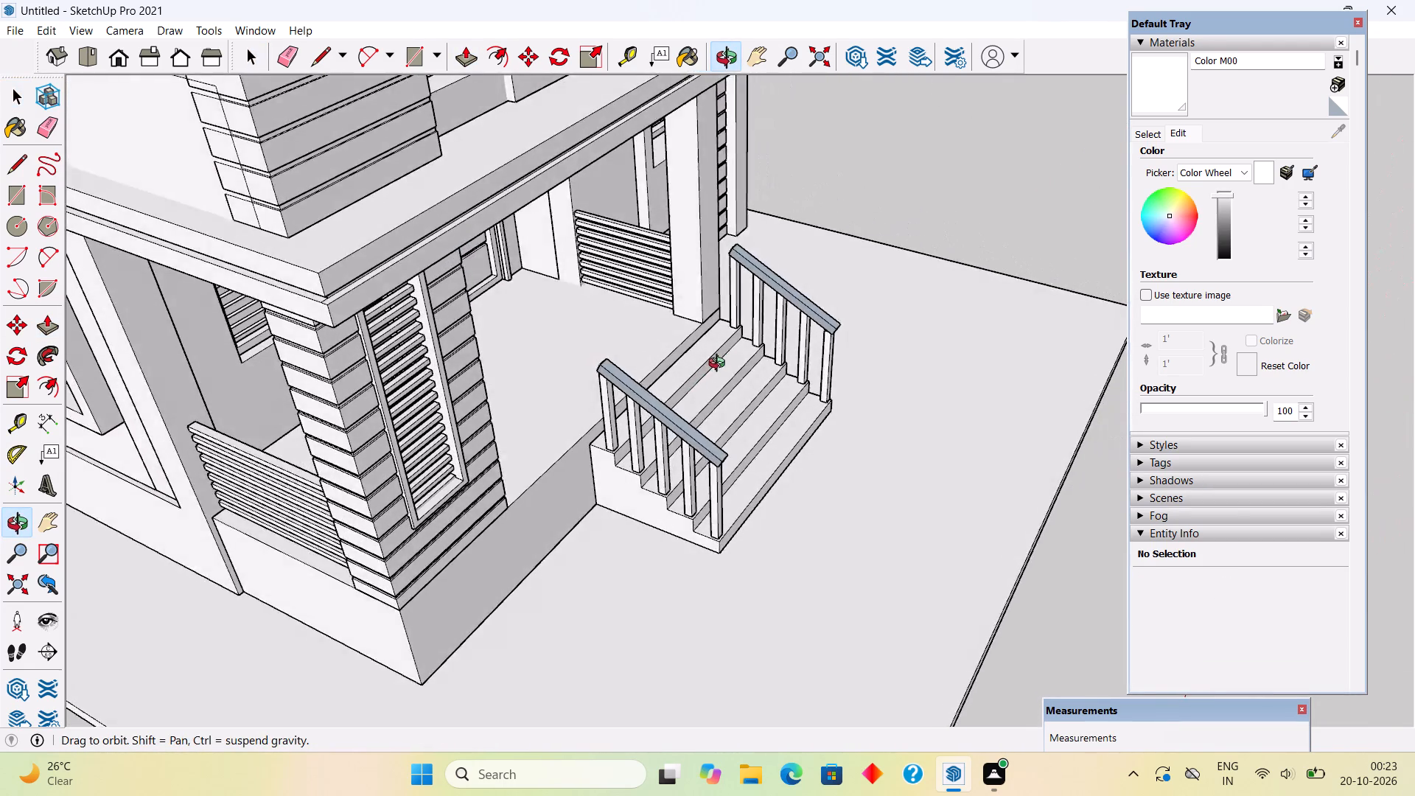
{"action": "middle_click_drag", "start_coordinate": [720, 365], "coordinate": [762, 293]}
{"action": "scroll", "coordinate": [641, 411], "scroll_direction": "up", "scroll_amount": 6}
{"action": "middle_click_drag", "start_coordinate": [594, 391], "coordinate": [775, 375]}
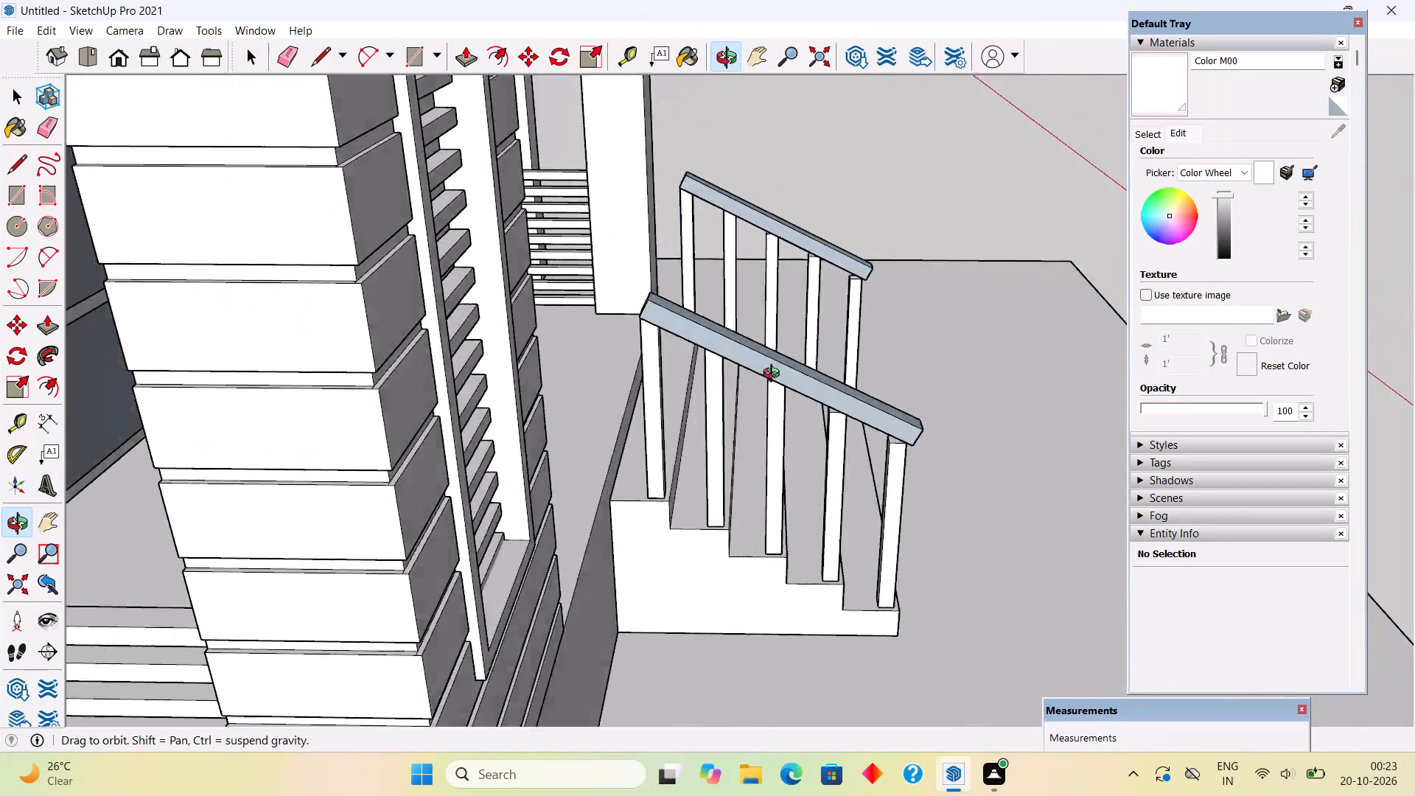
{"action": "middle_click_drag", "start_coordinate": [775, 375], "coordinate": [975, 405]}
{"action": "scroll", "coordinate": [773, 348], "scroll_direction": "up", "scroll_amount": 4}
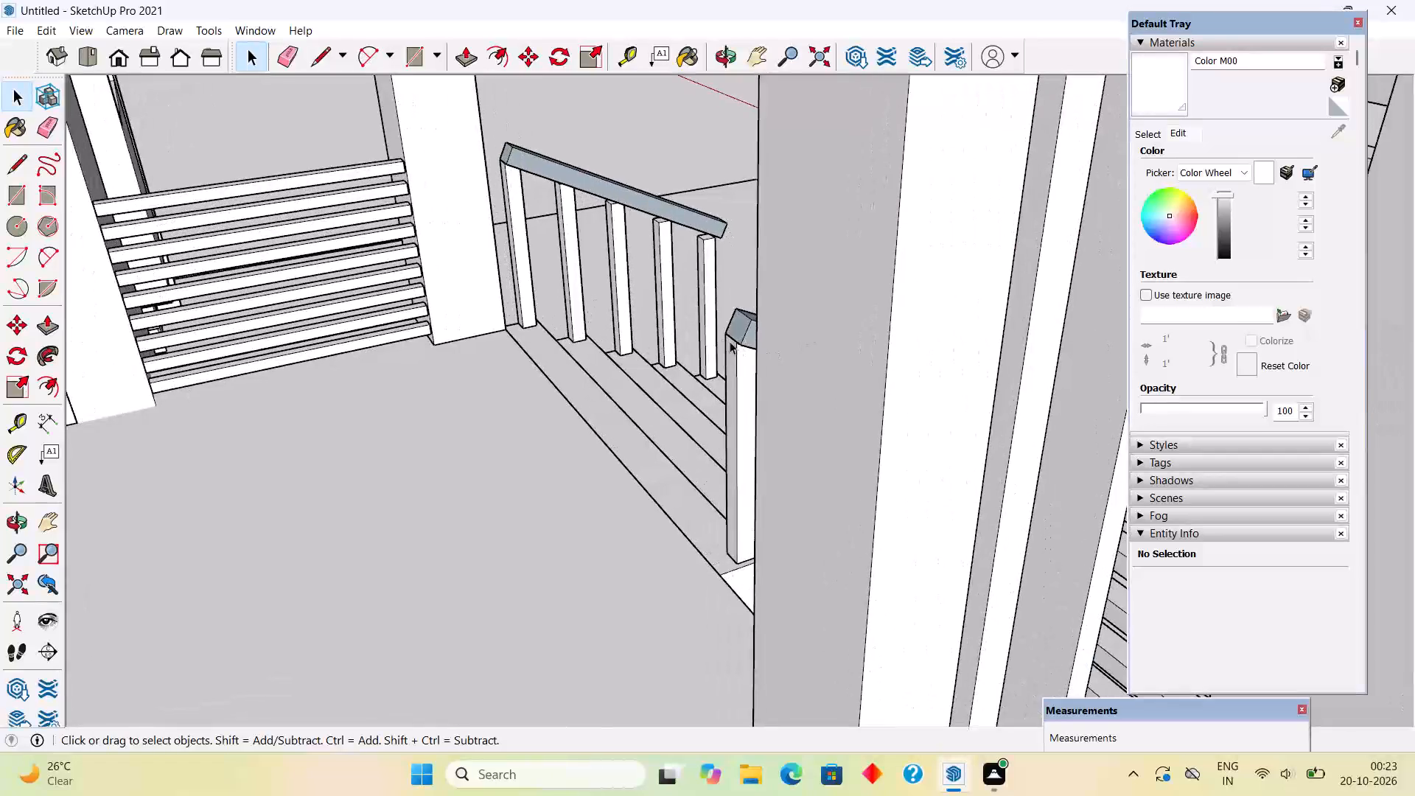
{"action": "middle_click_drag", "start_coordinate": [719, 341], "coordinate": [811, 367]}
{"action": "scroll", "coordinate": [781, 337], "scroll_direction": "up", "scroll_amount": 4}
{"action": "left_click", "coordinate": [773, 340]}
{"action": "triple_click", "coordinate": [773, 340]}
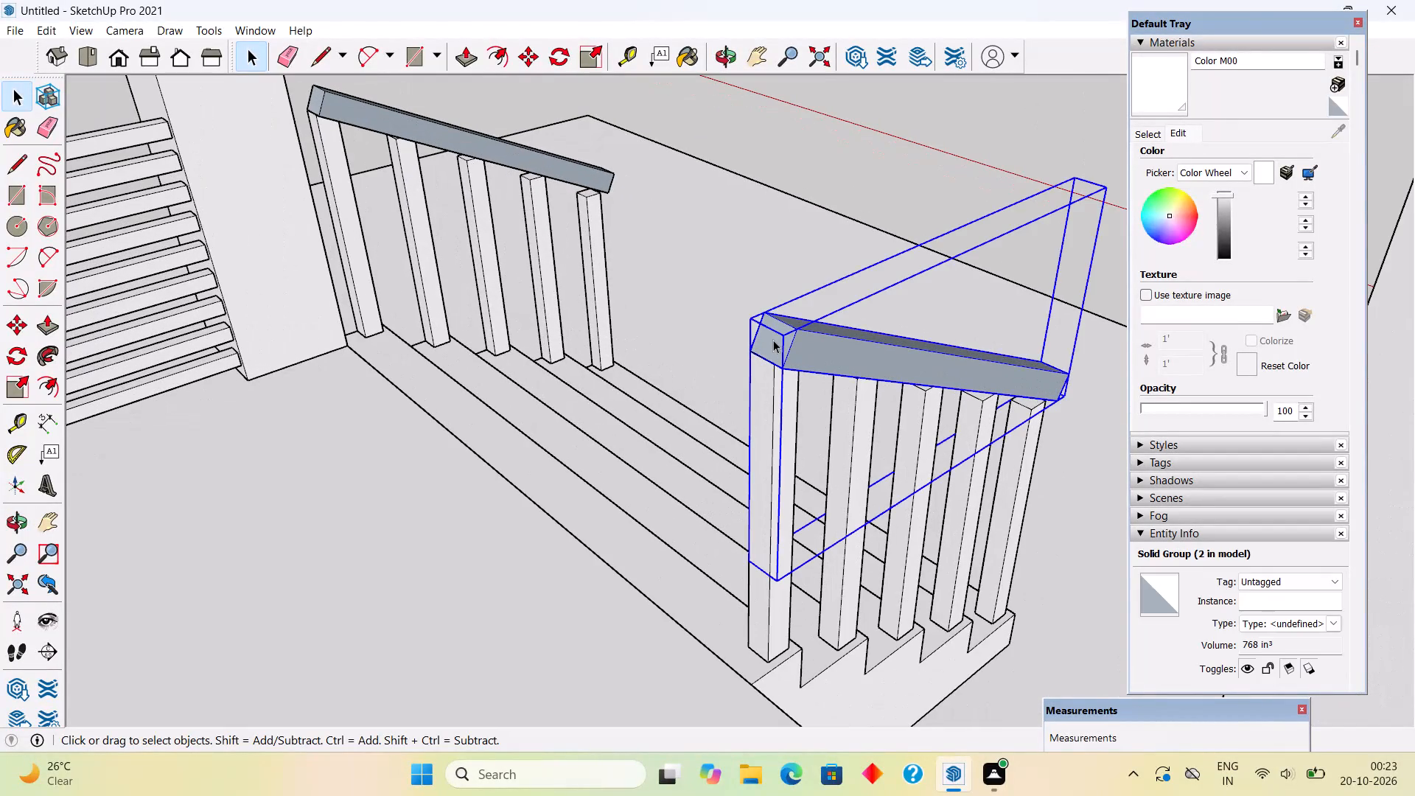
{"action": "type", "text": "lp"}
{"action": "left_click", "coordinate": [773, 340]}
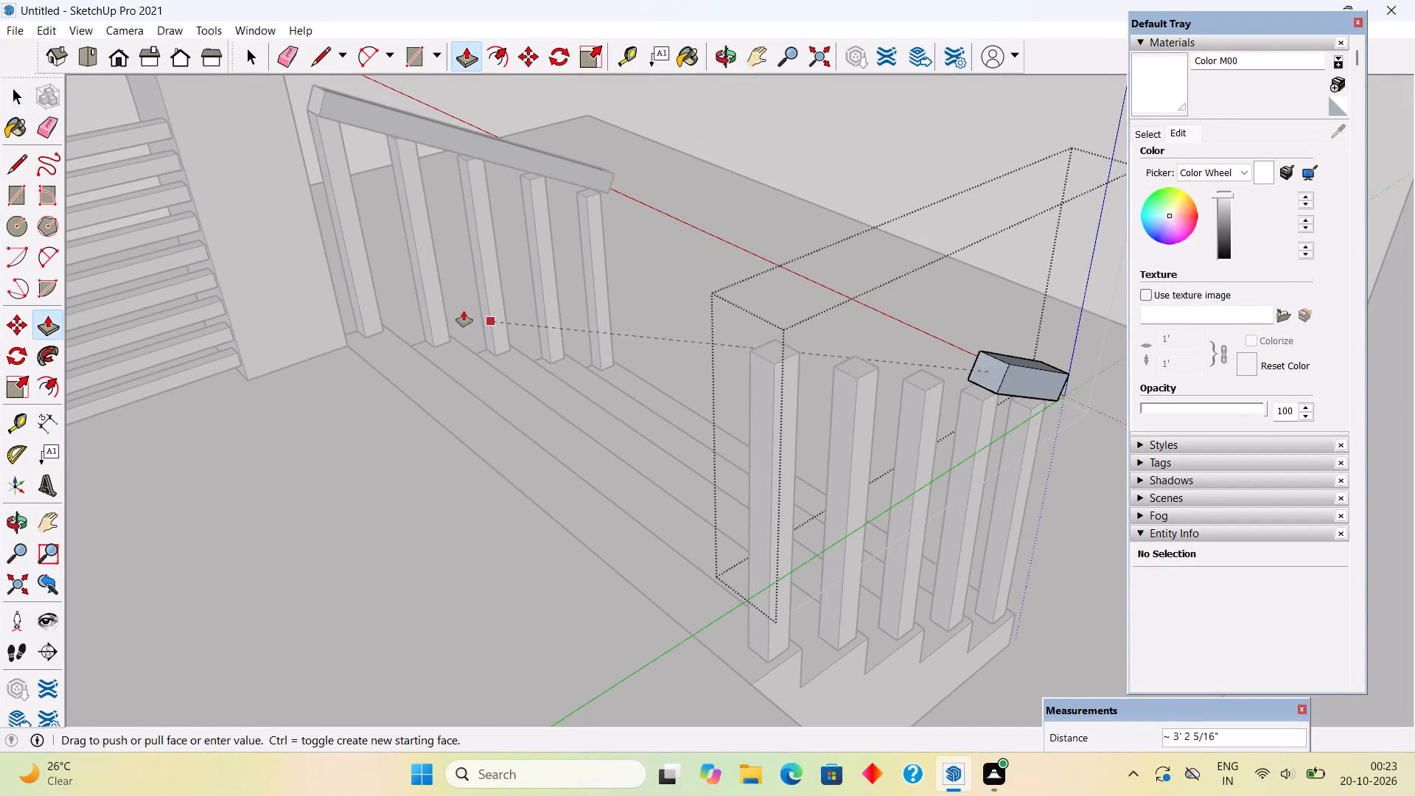
{"action": "left_click", "coordinate": [298, 160]}
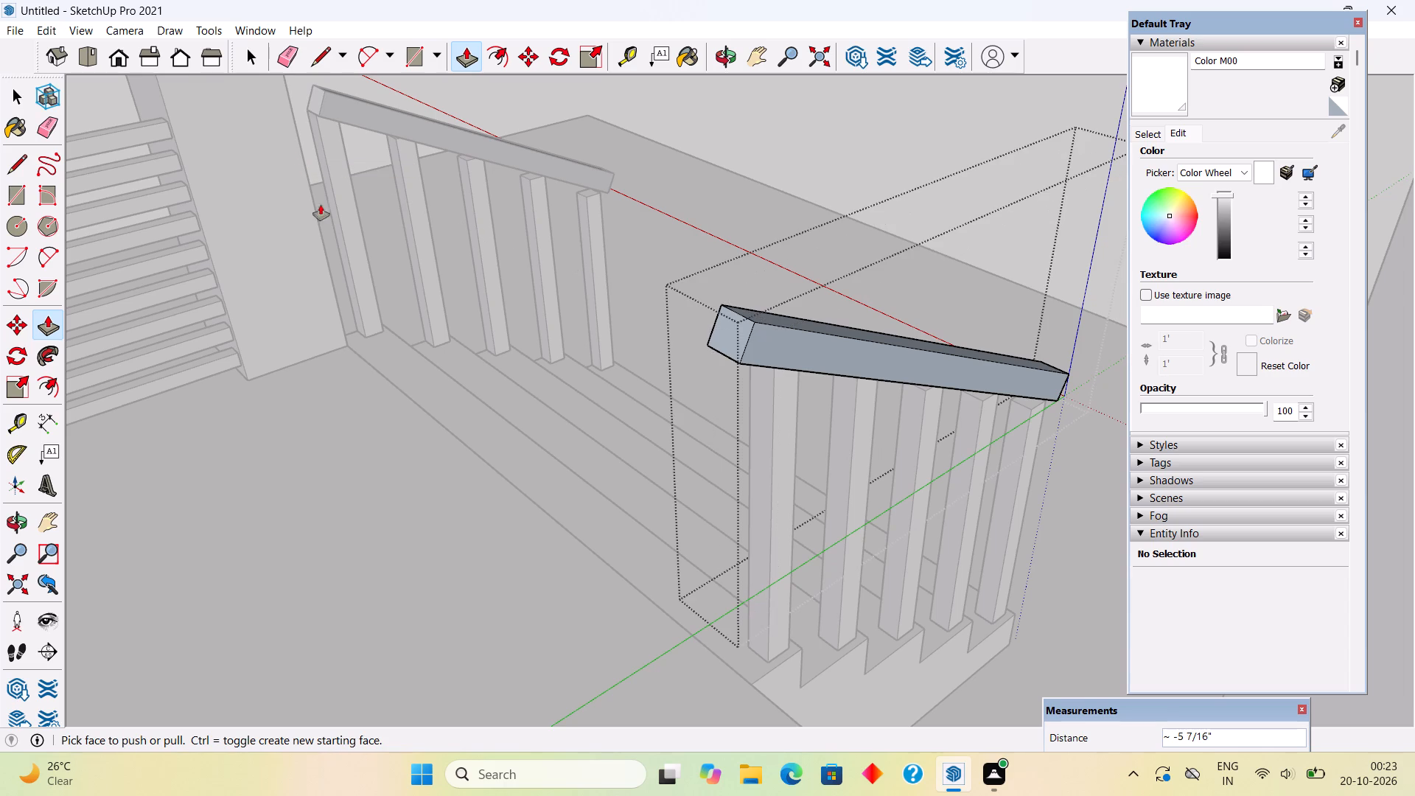
{"action": "scroll", "coordinate": [343, 237], "scroll_direction": "down", "scroll_amount": 4}
{"action": "scroll", "coordinate": [415, 287], "scroll_direction": "down", "scroll_amount": 2}
{"action": "middle_click_drag", "start_coordinate": [525, 393], "coordinate": [781, 413]}
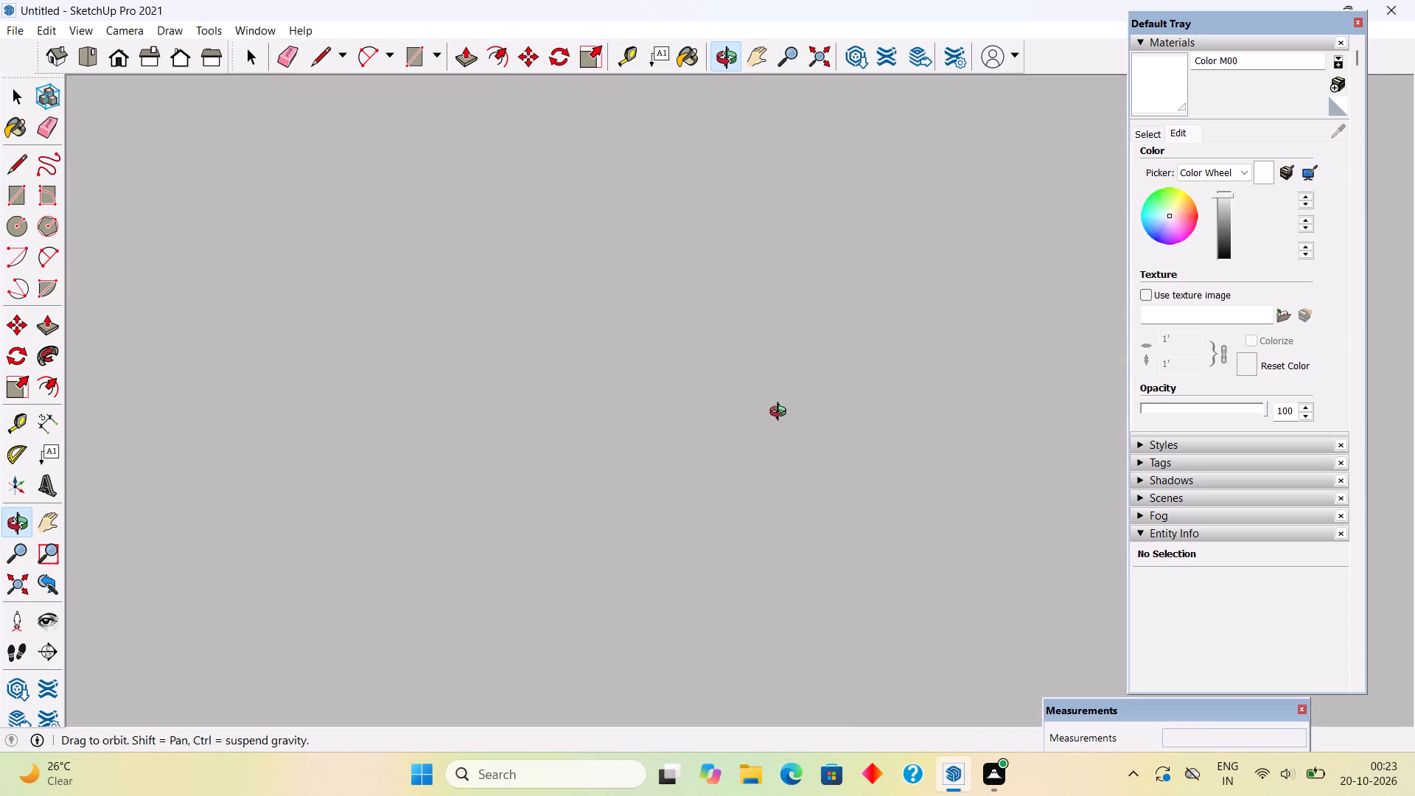
{"action": "middle_click_drag", "start_coordinate": [781, 413], "coordinate": [305, 382]}
{"action": "middle_click_drag", "start_coordinate": [808, 364], "coordinate": [287, 432]}
{"action": "scroll", "coordinate": [713, 290], "scroll_direction": "up", "scroll_amount": 2}
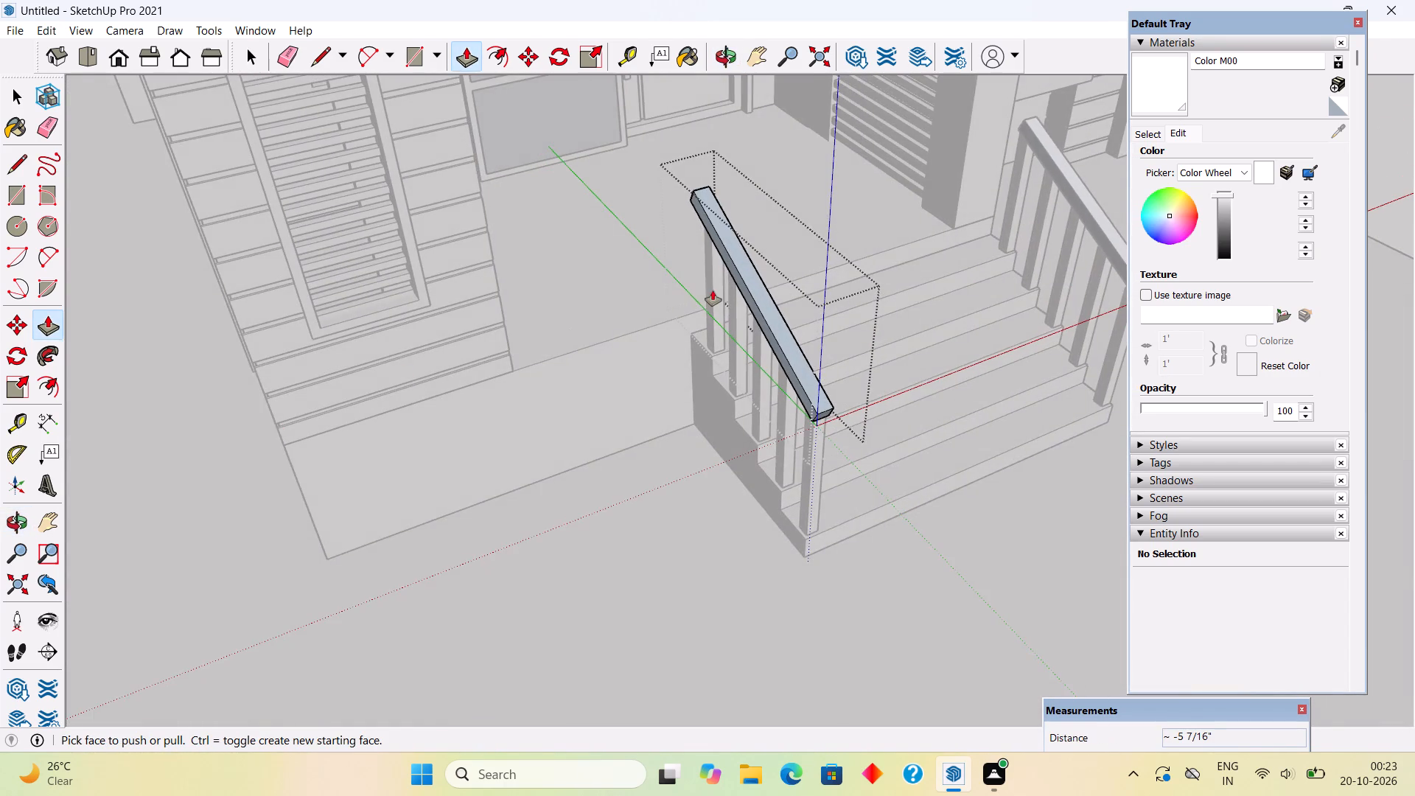
{"action": "scroll", "coordinate": [713, 290], "scroll_direction": "up", "scroll_amount": 2}
{"action": "scroll", "coordinate": [713, 290], "scroll_direction": "down", "scroll_amount": 4}
{"action": "key", "text": "space"}
{"action": "left_click", "coordinate": [722, 458]}
Place a guide line 3' above the bottom edge of the louvred pillar's side face facing the entrance steps.
{"action": "scroll", "coordinate": [722, 458], "scroll_direction": "down", "scroll_amount": 6}
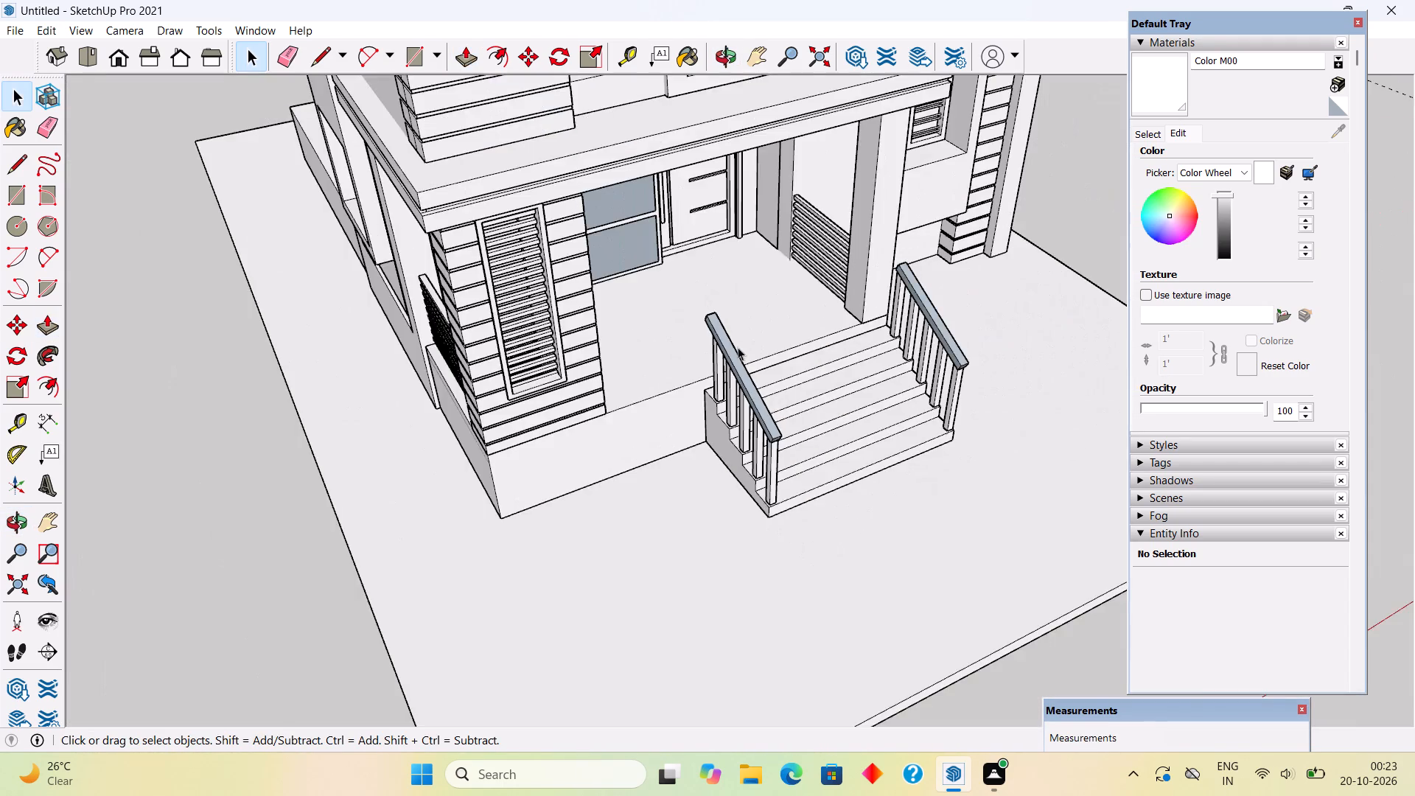
{"action": "middle_click_drag", "start_coordinate": [738, 346], "coordinate": [424, 350]}
{"action": "scroll", "coordinate": [740, 265], "scroll_direction": "up", "scroll_amount": 5}
{"action": "scroll", "coordinate": [595, 323], "scroll_direction": "up", "scroll_amount": 4}
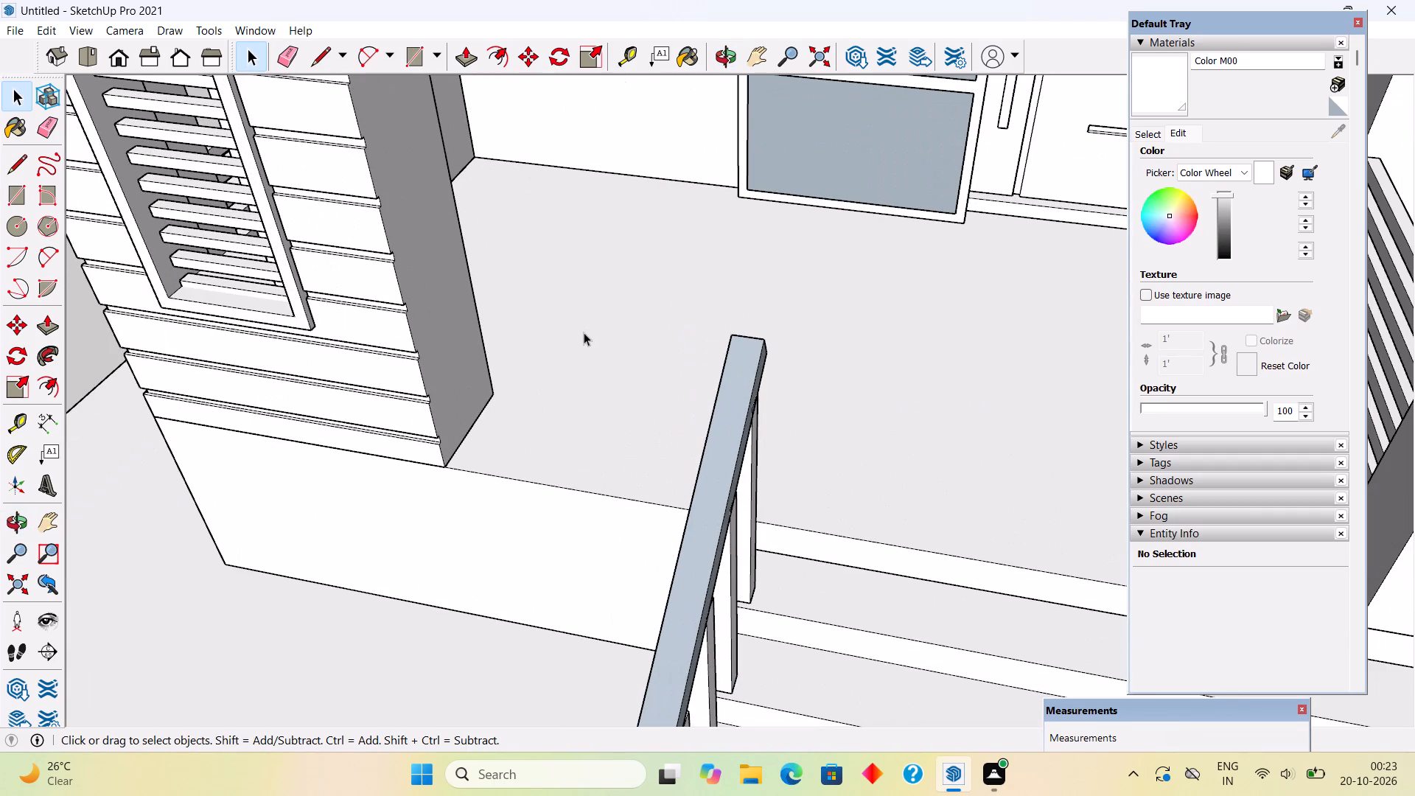
{"action": "key", "text": "t"}
{"action": "left_click", "coordinate": [467, 422]}
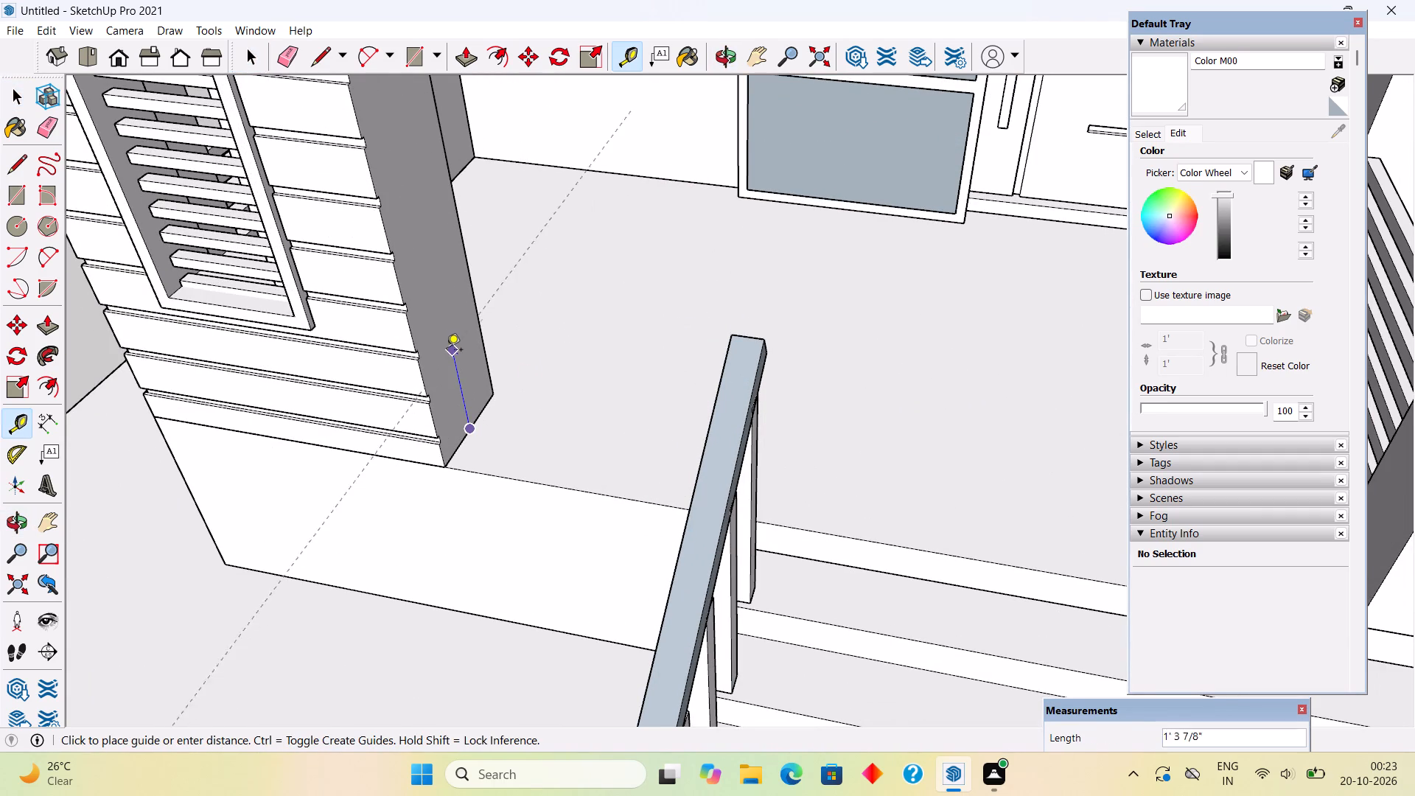
{"action": "type", "text": "3'"}
{"action": "key", "text": "Return"}
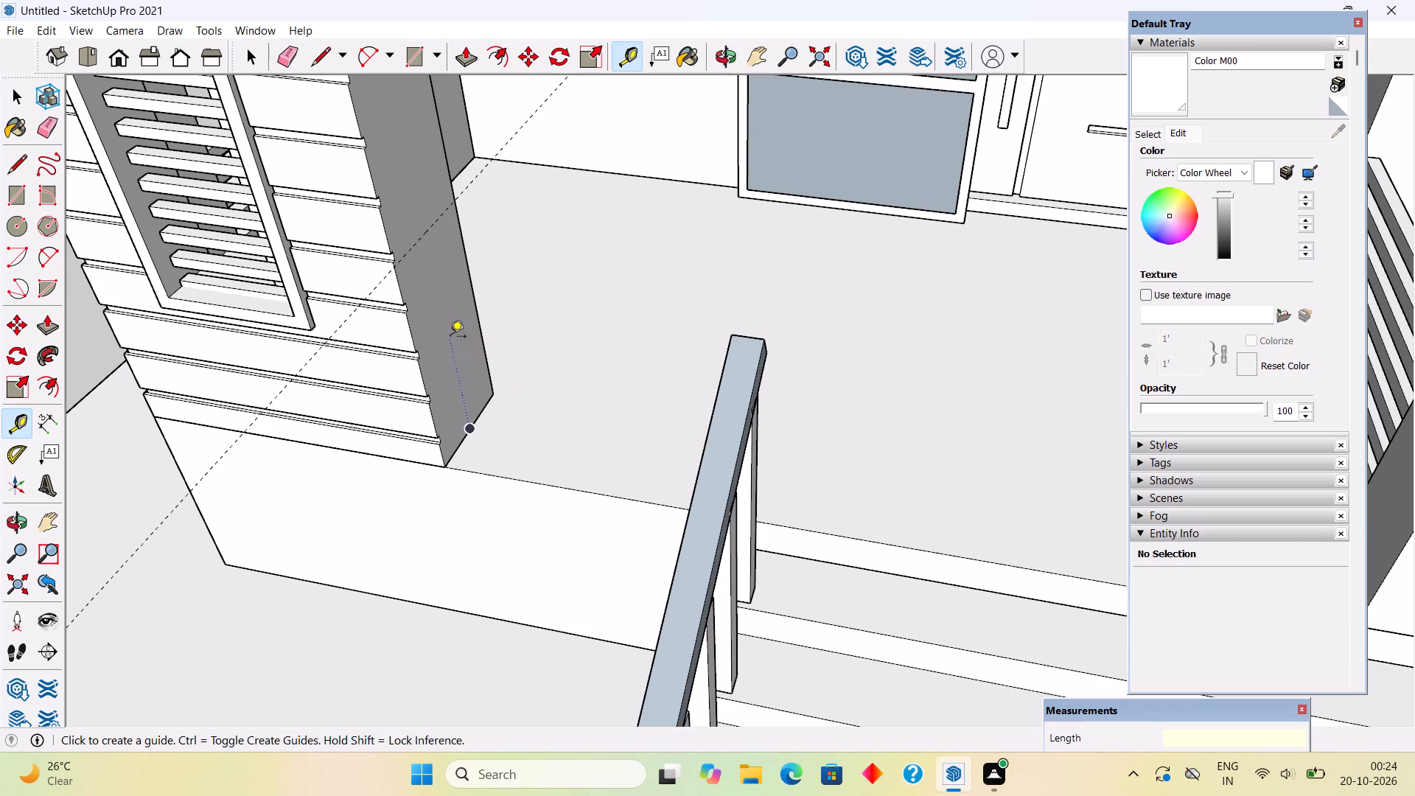
Draw a rectangle about 2 1/8" by 3 3/4" below the guide on the pillar's side face and extrude it about 4' 2 3/16" to the stair handrail.
{"action": "scroll", "coordinate": [444, 268], "scroll_direction": "up", "scroll_amount": 4}
{"action": "key", "text": "space"}
{"action": "type", "text": "r"}
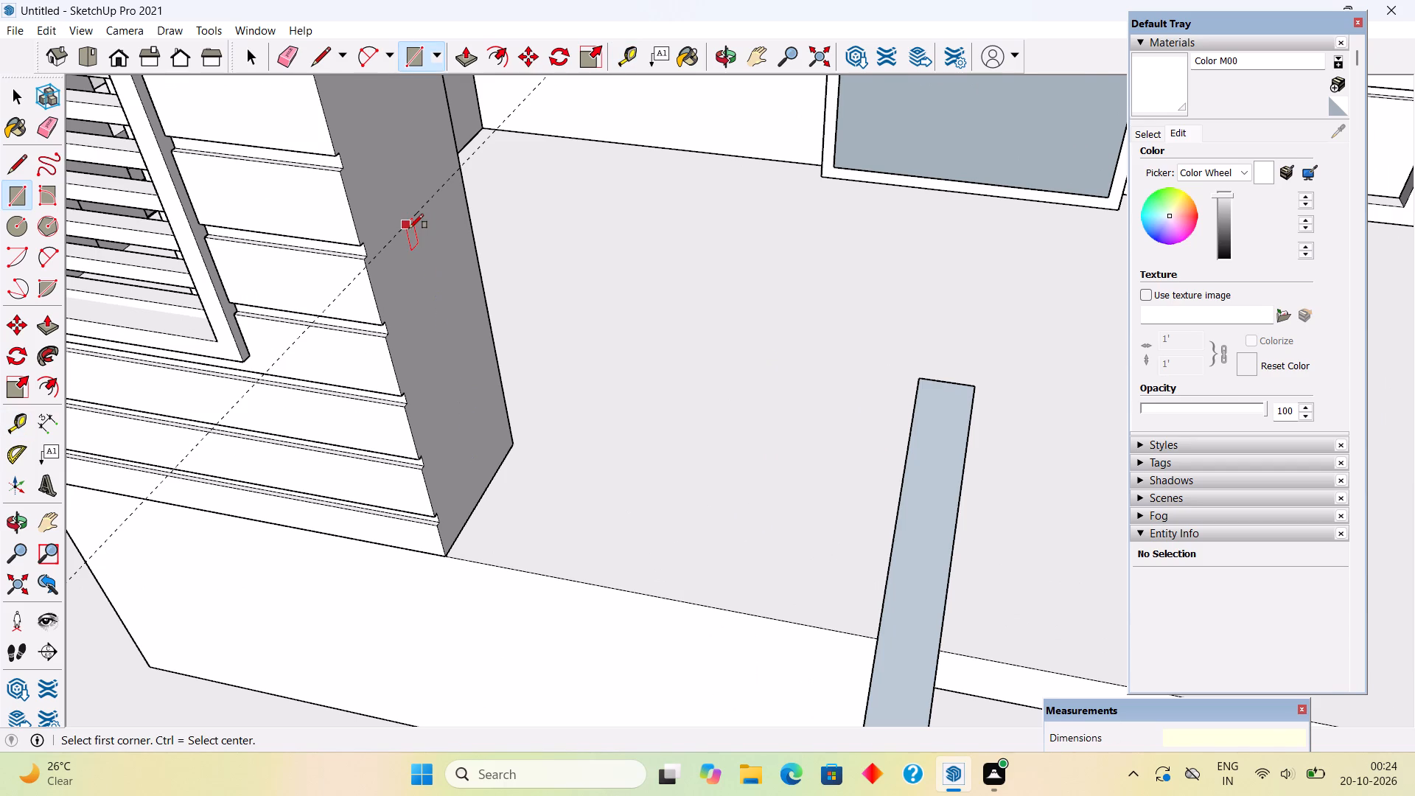
{"action": "left_click", "coordinate": [409, 228]}
{"action": "scroll", "coordinate": [436, 218], "scroll_direction": "up", "scroll_amount": 5}
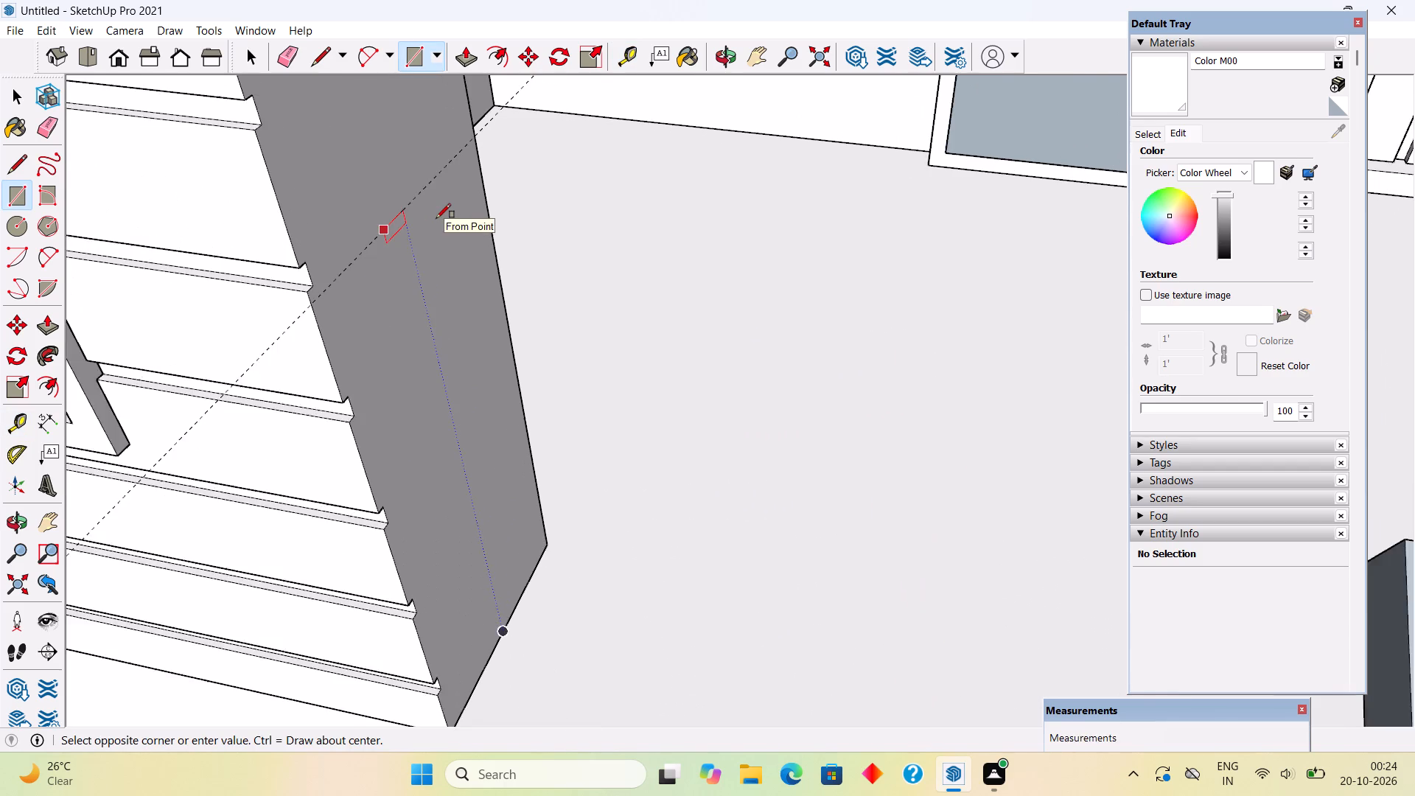
{"action": "scroll", "coordinate": [436, 218], "scroll_direction": "up", "scroll_amount": 5}
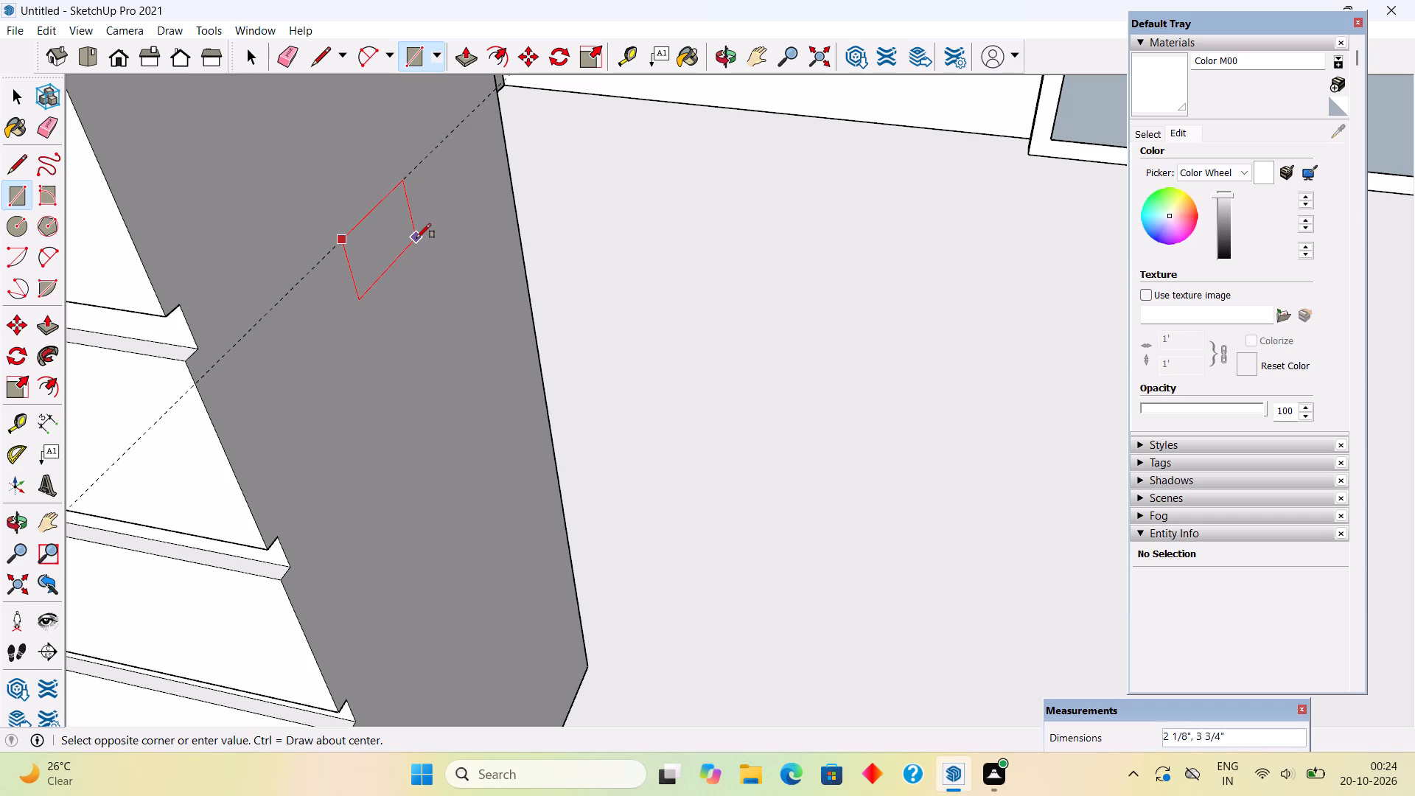
{"action": "left_click", "coordinate": [416, 238]}
{"action": "key", "text": "p"}
{"action": "left_click", "coordinate": [396, 241]}
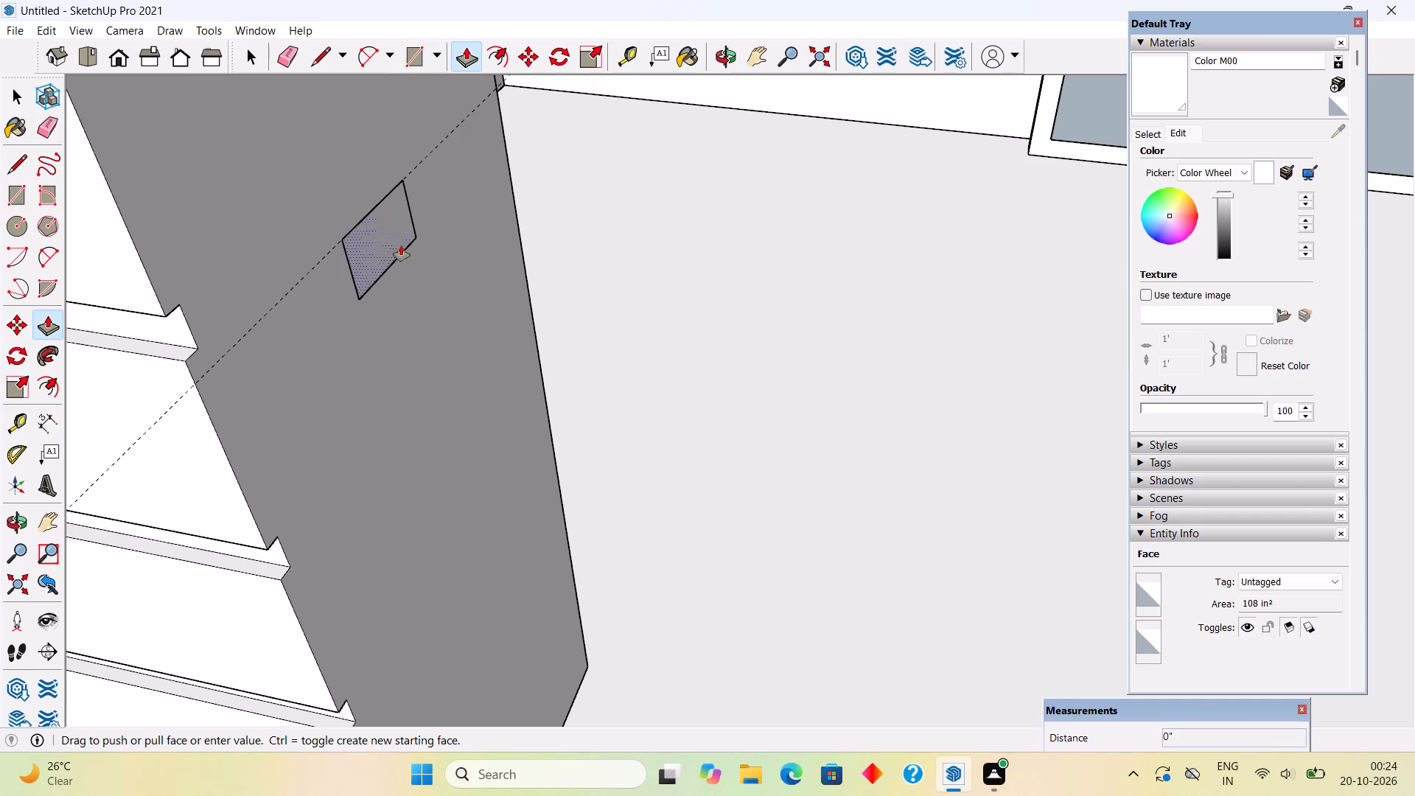
{"action": "scroll", "coordinate": [528, 363], "scroll_direction": "down", "scroll_amount": 12}
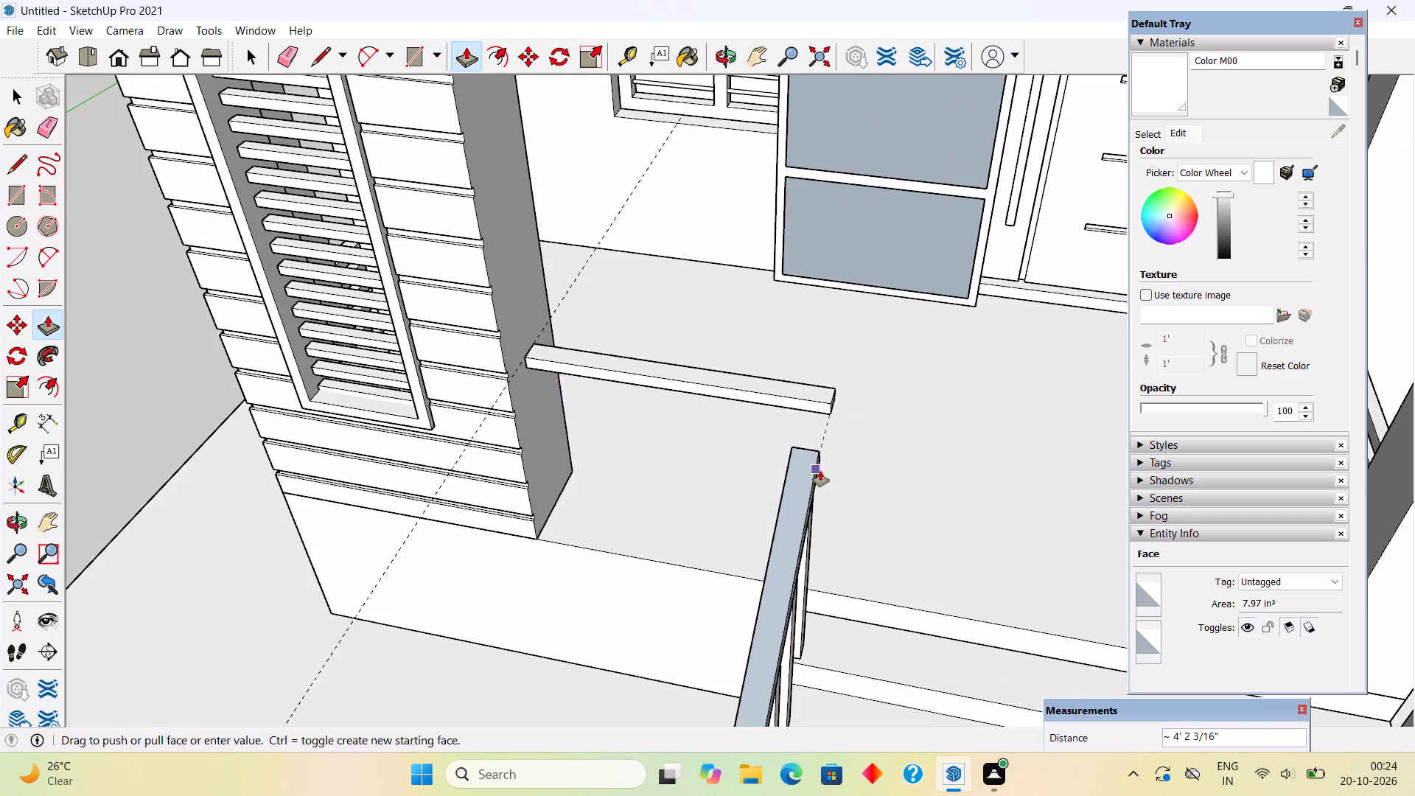
{"action": "left_click", "coordinate": [820, 471]}
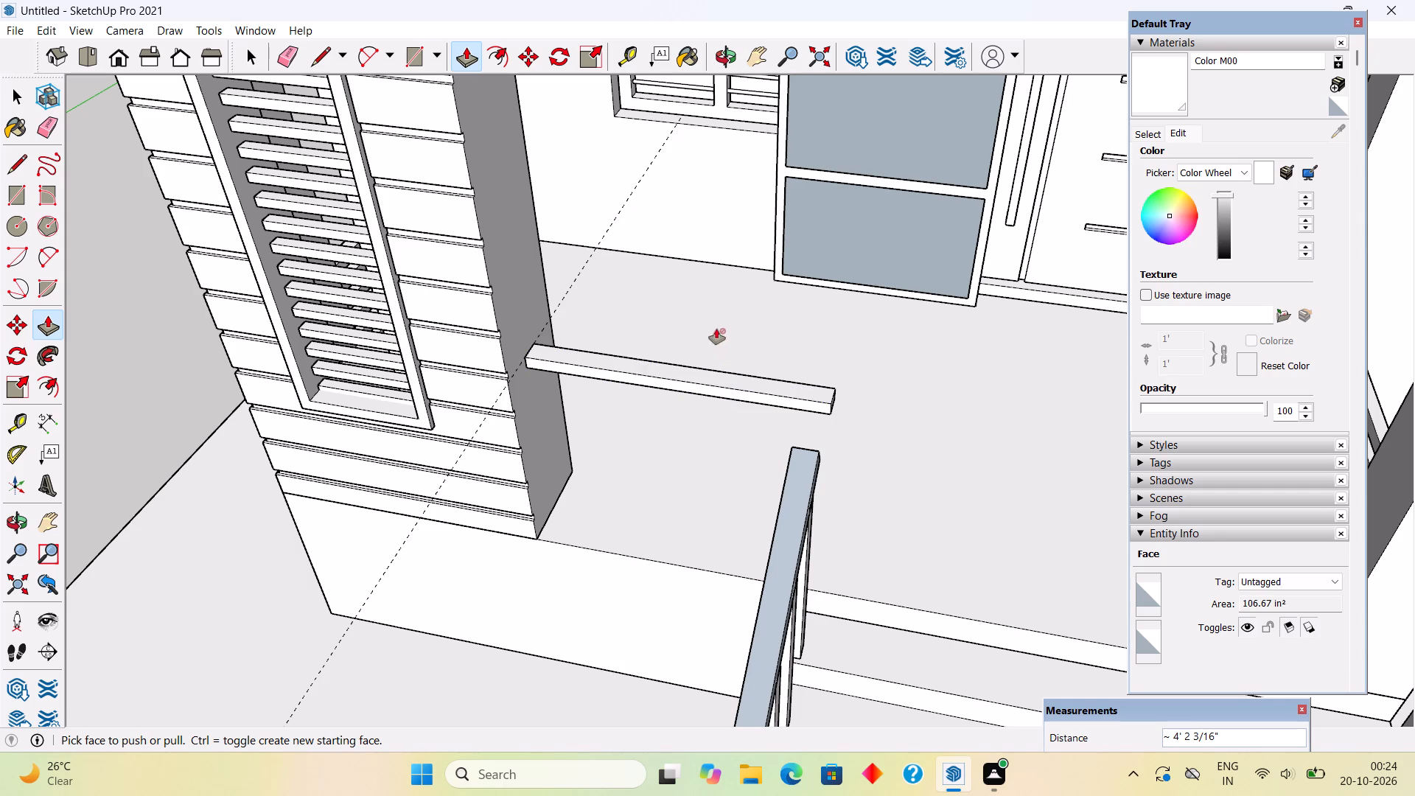
Select the whole new horizontal rail and make it a group.
{"action": "key", "text": "space"}
{"action": "left_click", "coordinate": [704, 388]}
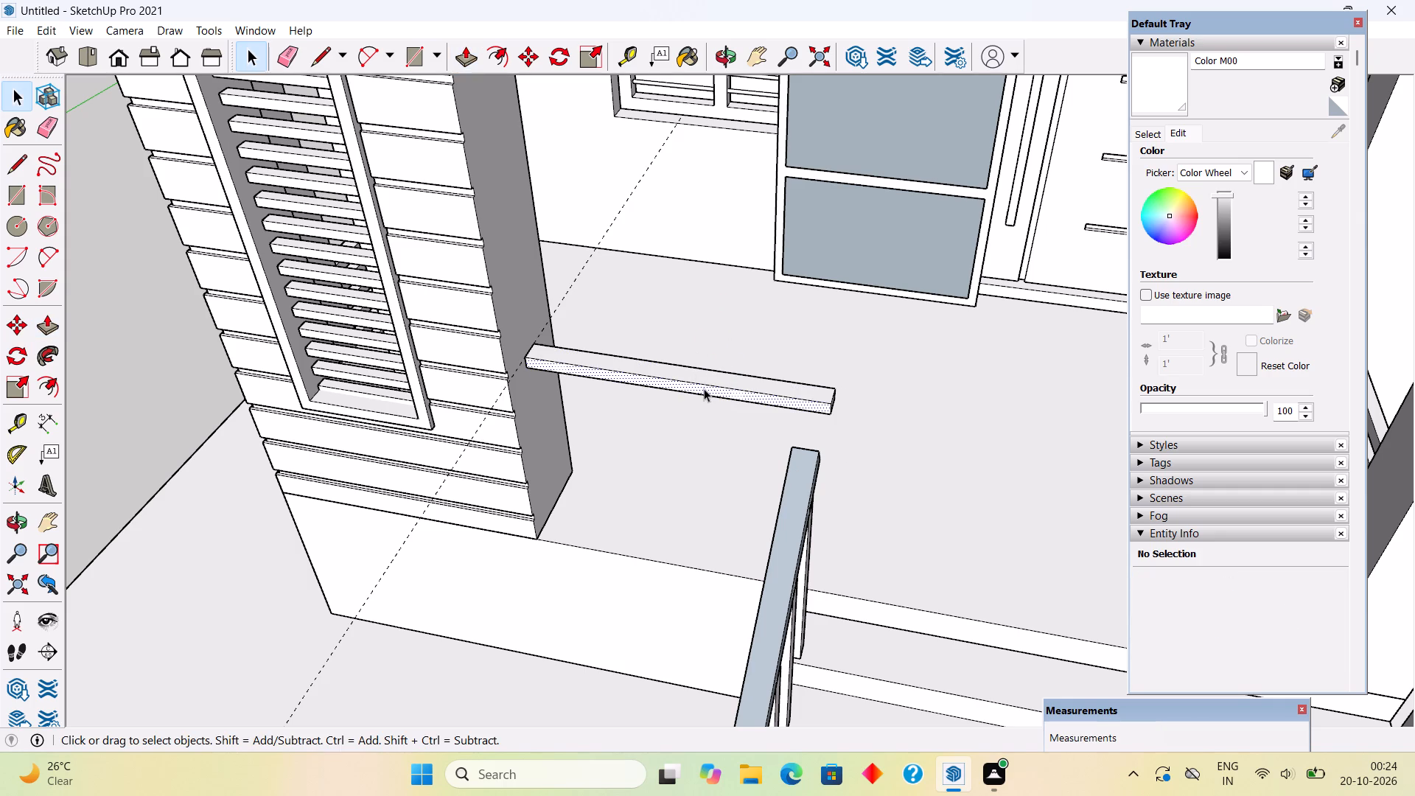
{"action": "double_click", "coordinate": [704, 388]}
{"action": "right_click", "coordinate": [704, 388]}
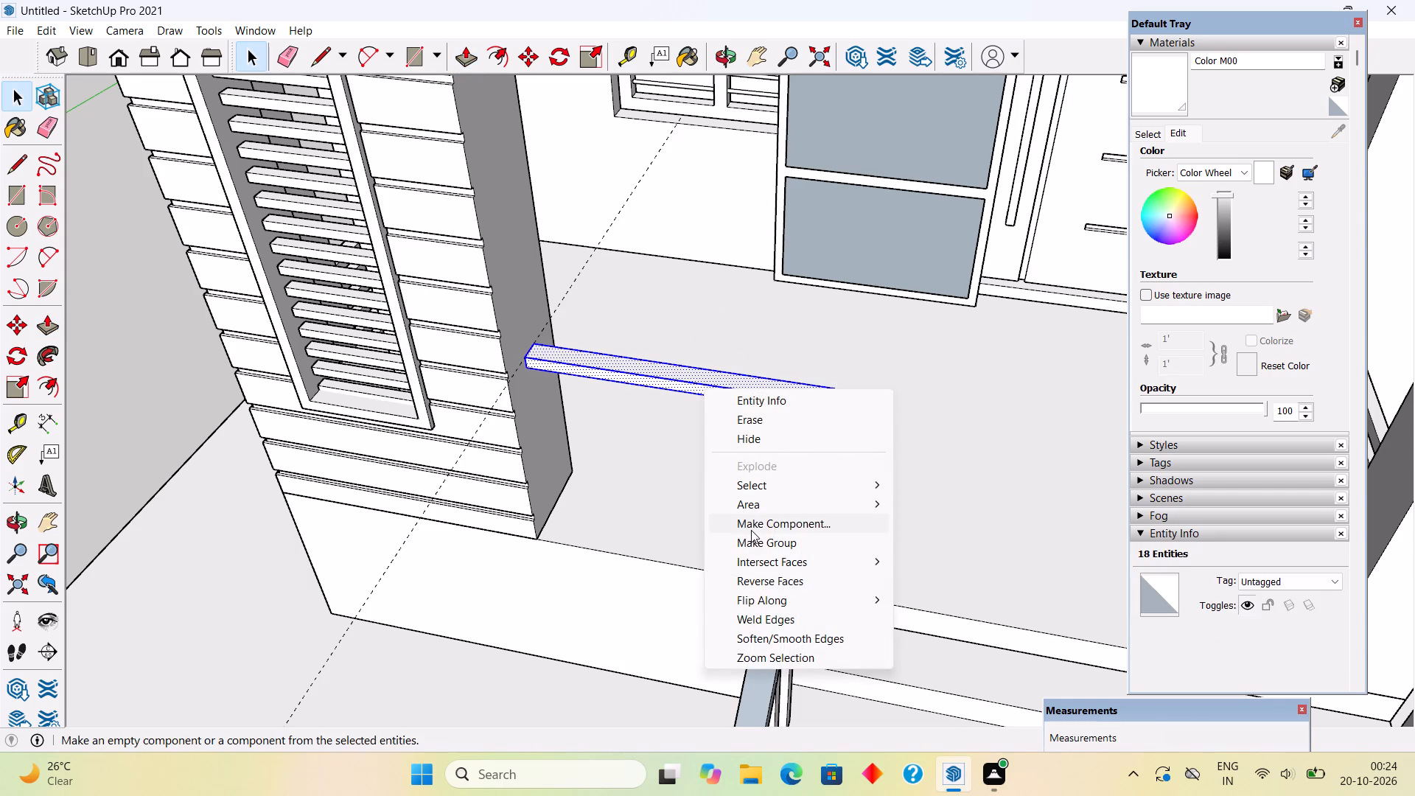
{"action": "left_click", "coordinate": [755, 545]}
Copy the horizontal rail group 5" downward and array it as five copies.
{"action": "middle_click_drag", "start_coordinate": [752, 469], "coordinate": [779, 265]}
{"action": "scroll", "coordinate": [687, 329], "scroll_direction": "up", "scroll_amount": 2}
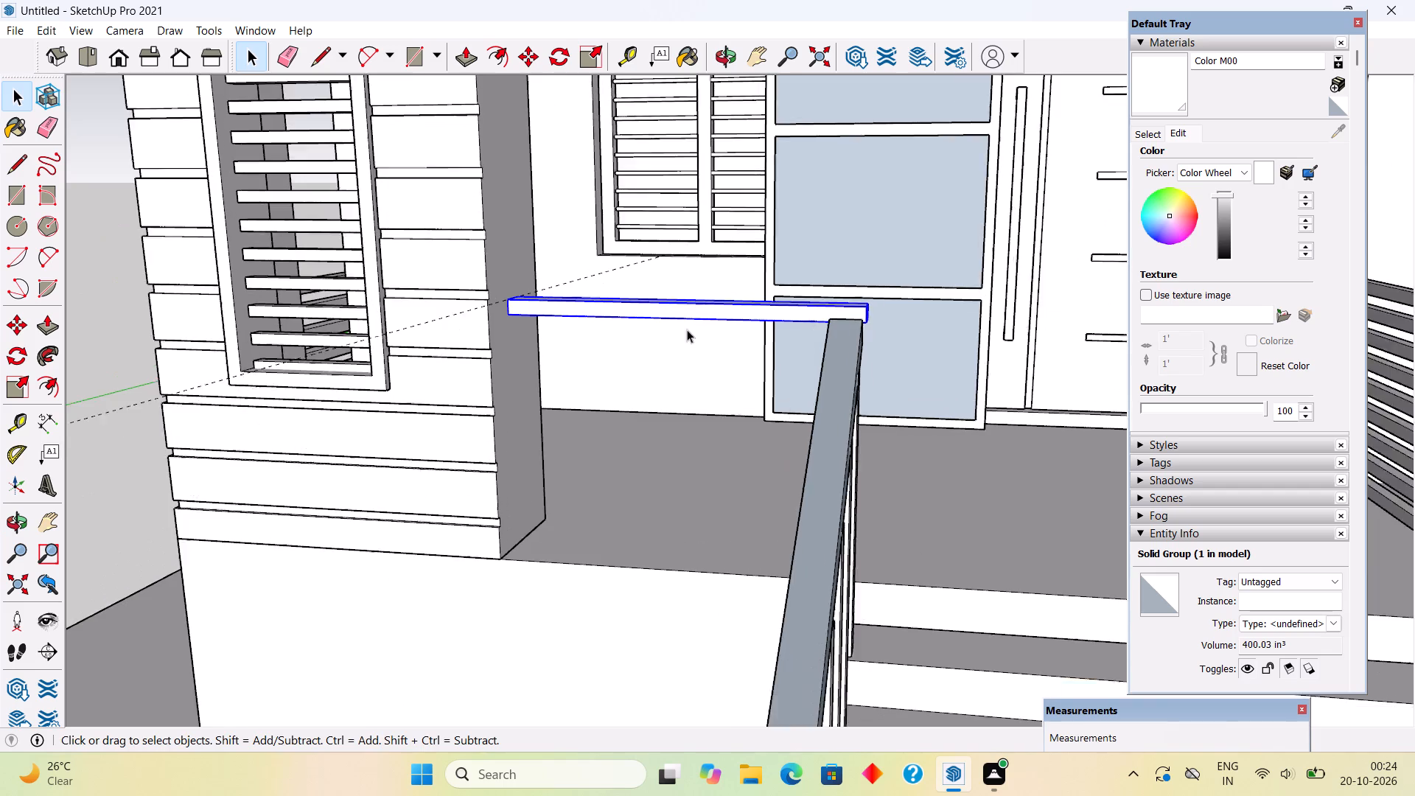
{"action": "middle_click_drag", "start_coordinate": [687, 313], "coordinate": [766, 213]}
{"action": "scroll", "coordinate": [668, 247], "scroll_direction": "up", "scroll_amount": 5}
{"action": "scroll", "coordinate": [439, 214], "scroll_direction": "down", "scroll_amount": 3}
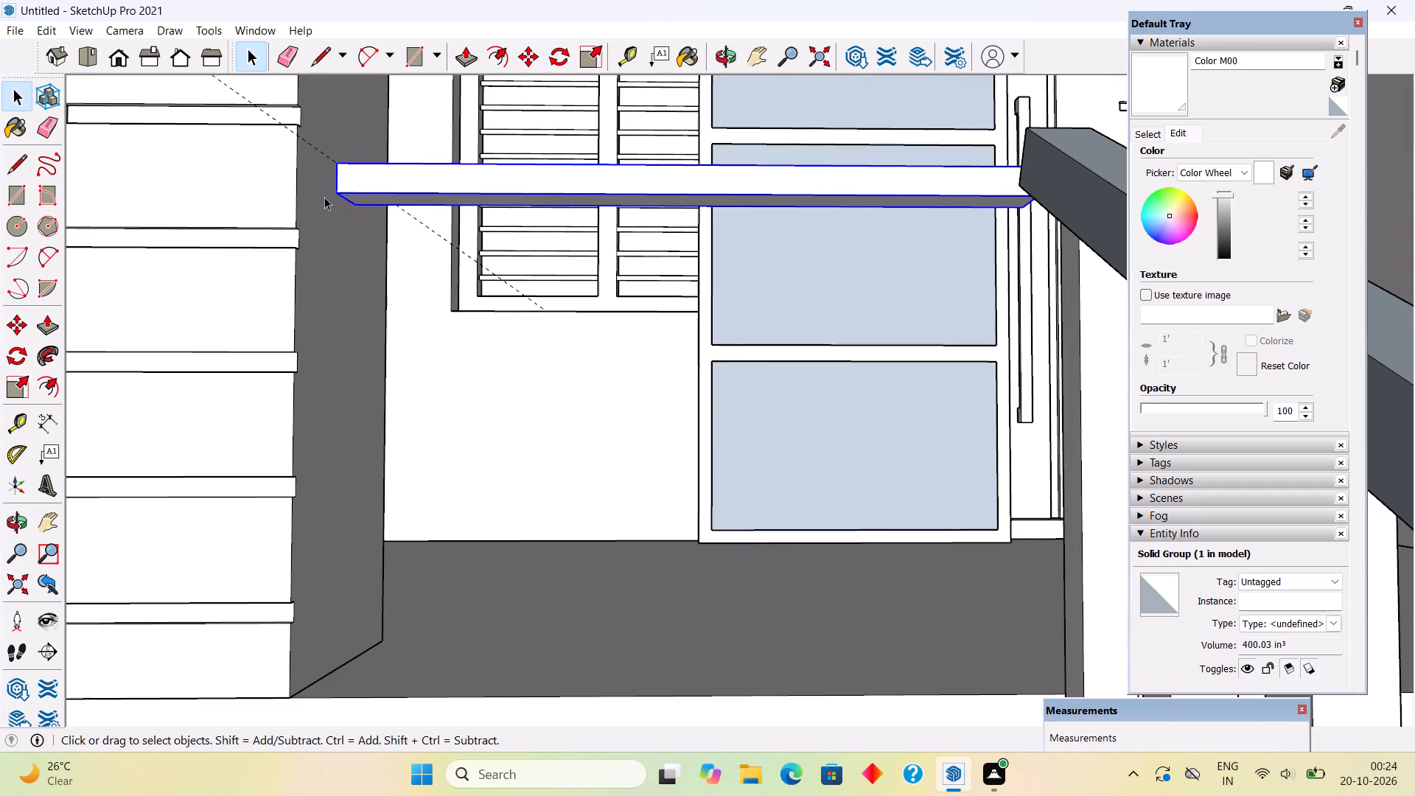
{"action": "key", "text": "m"}
{"action": "left_click", "coordinate": [338, 198]}
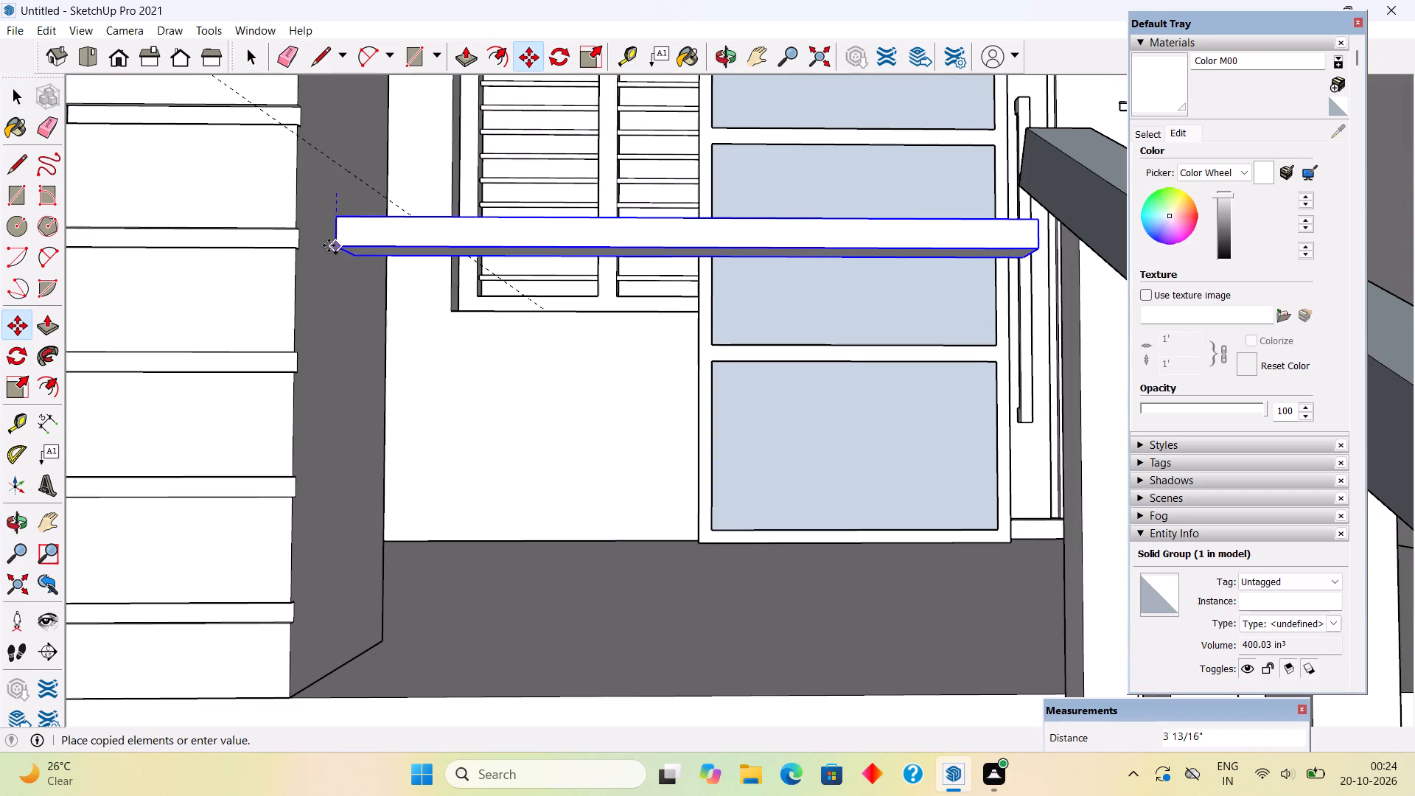
{"action": "type", "text": "5\""}
{"action": "key", "text": "Return"}
{"action": "key", "text": "x"}
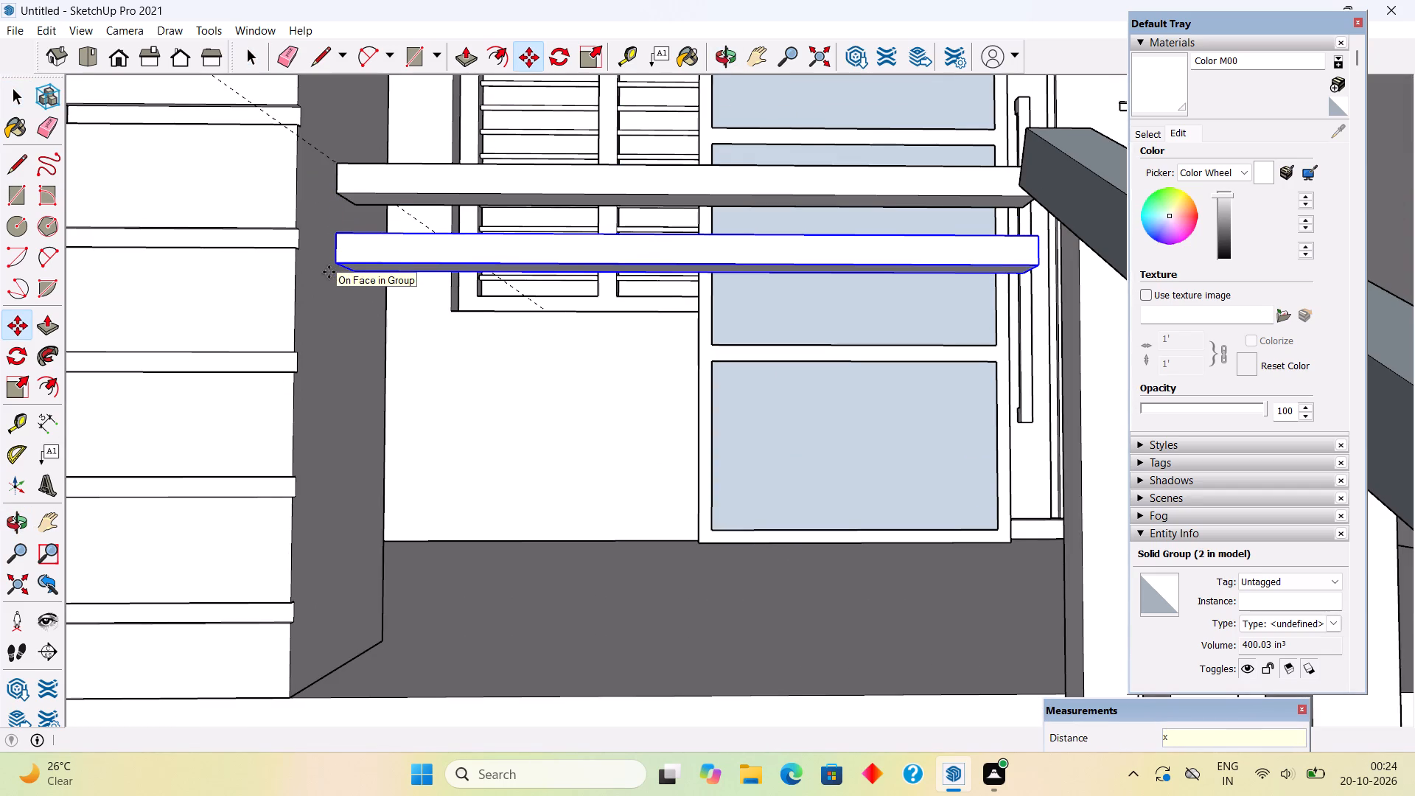
{"action": "key", "text": "5"}
{"action": "key", "text": "Return"}
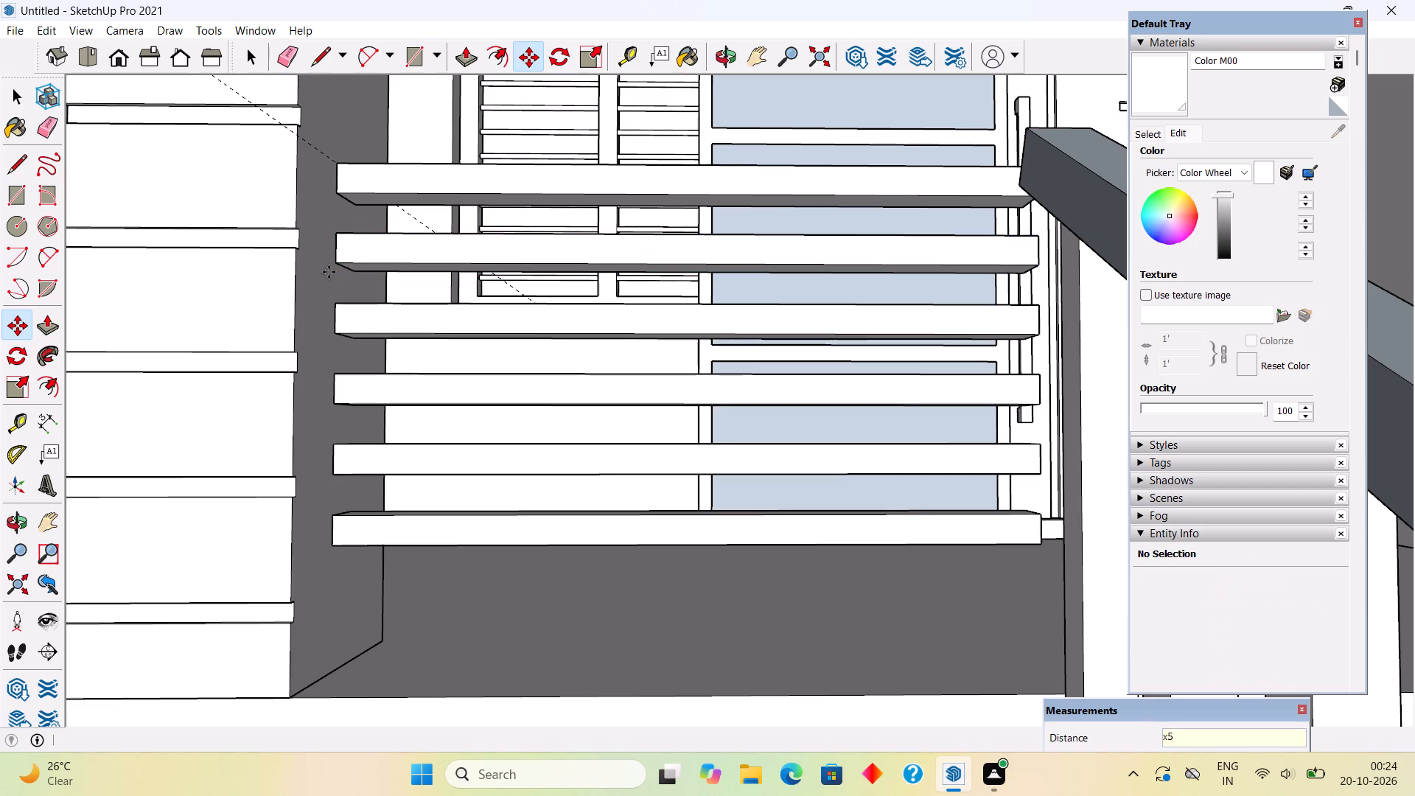
Copy the lowest horizontal rail 5" further down.
{"action": "middle_click_drag", "start_coordinate": [624, 479], "coordinate": [744, 444]}
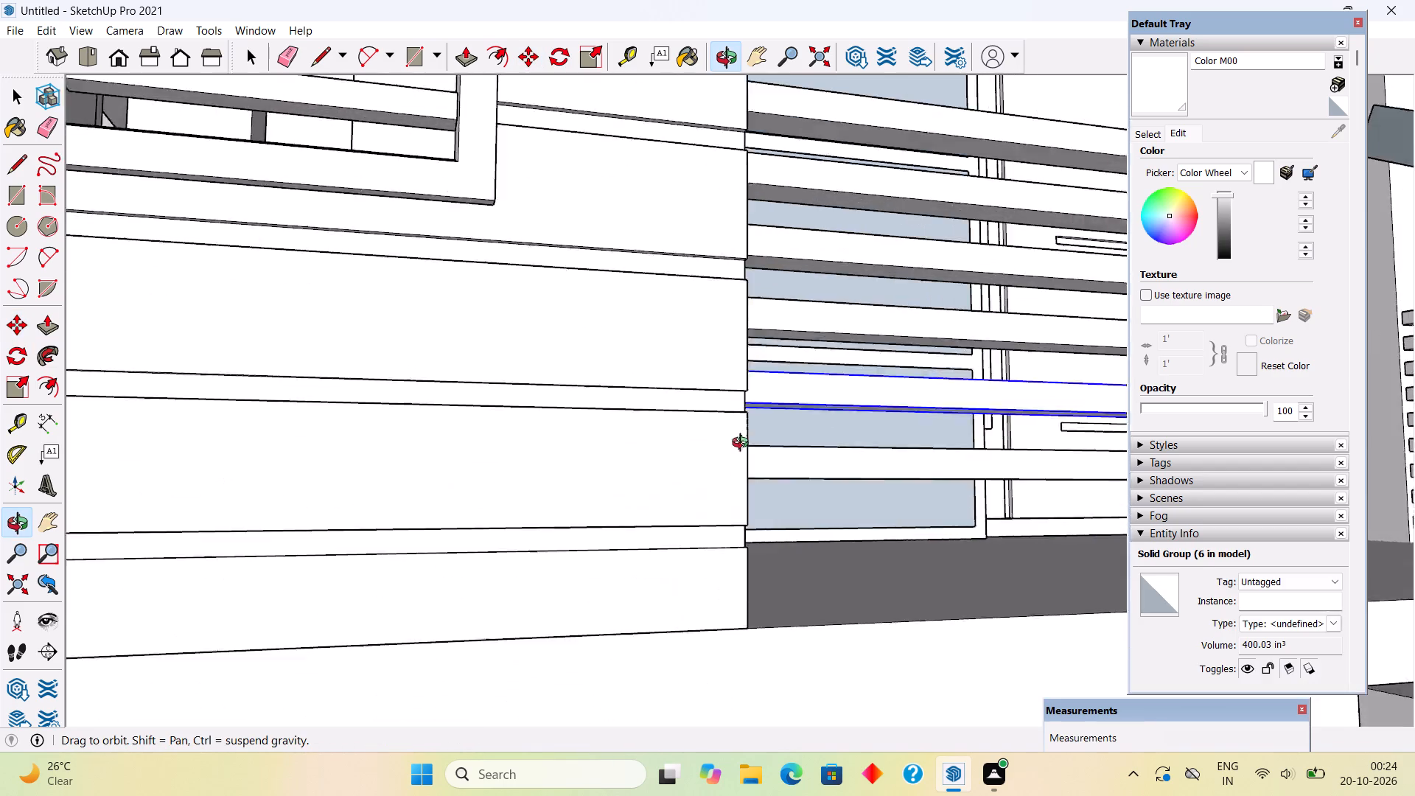
{"action": "middle_click_drag", "start_coordinate": [744, 444], "coordinate": [707, 456]}
{"action": "scroll", "coordinate": [707, 456], "scroll_direction": "down", "scroll_amount": 10}
{"action": "middle_click_drag", "start_coordinate": [738, 460], "coordinate": [750, 533]}
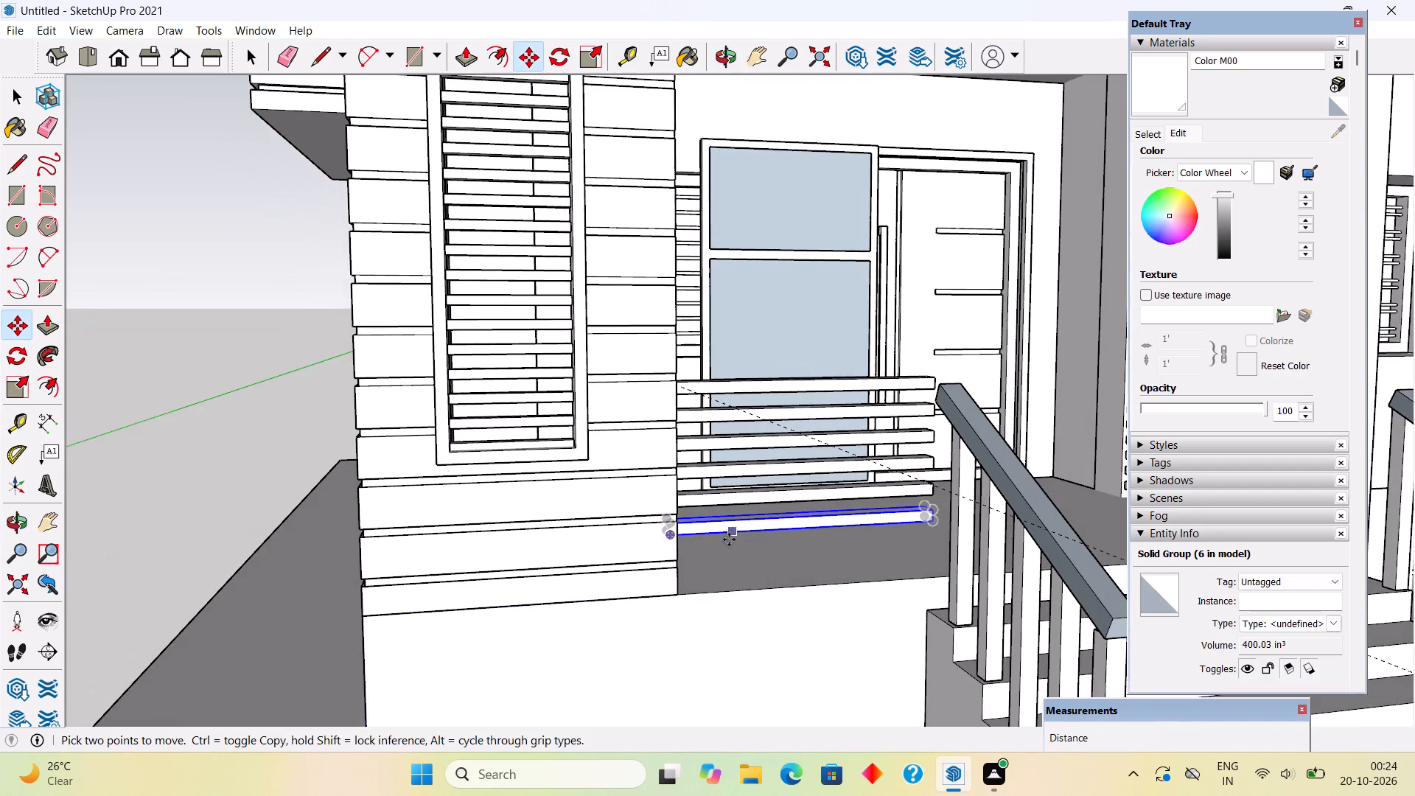
{"action": "scroll", "coordinate": [727, 542], "scroll_direction": "up", "scroll_amount": 6}
{"action": "left_click", "coordinate": [693, 517]}
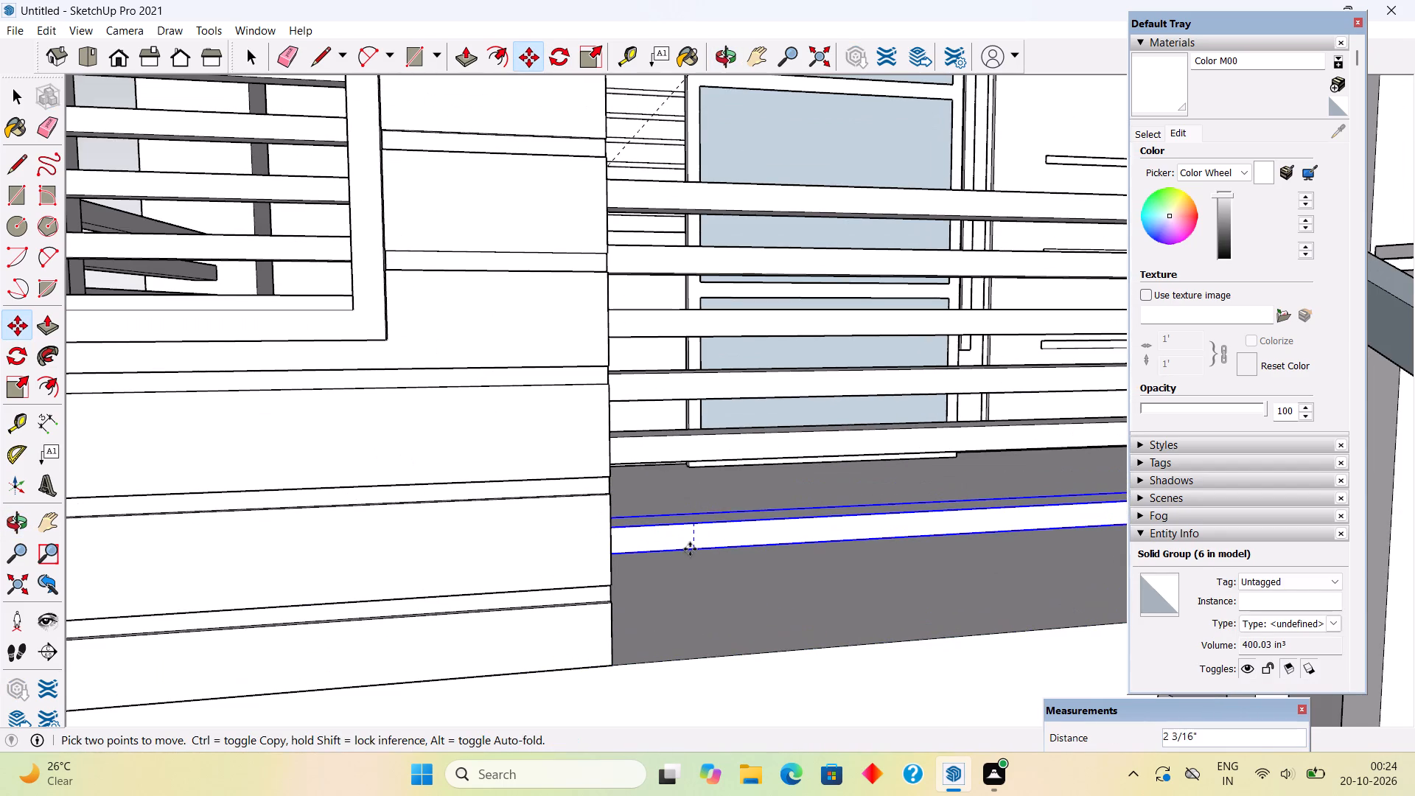
{"action": "left_click", "coordinate": [696, 590]}
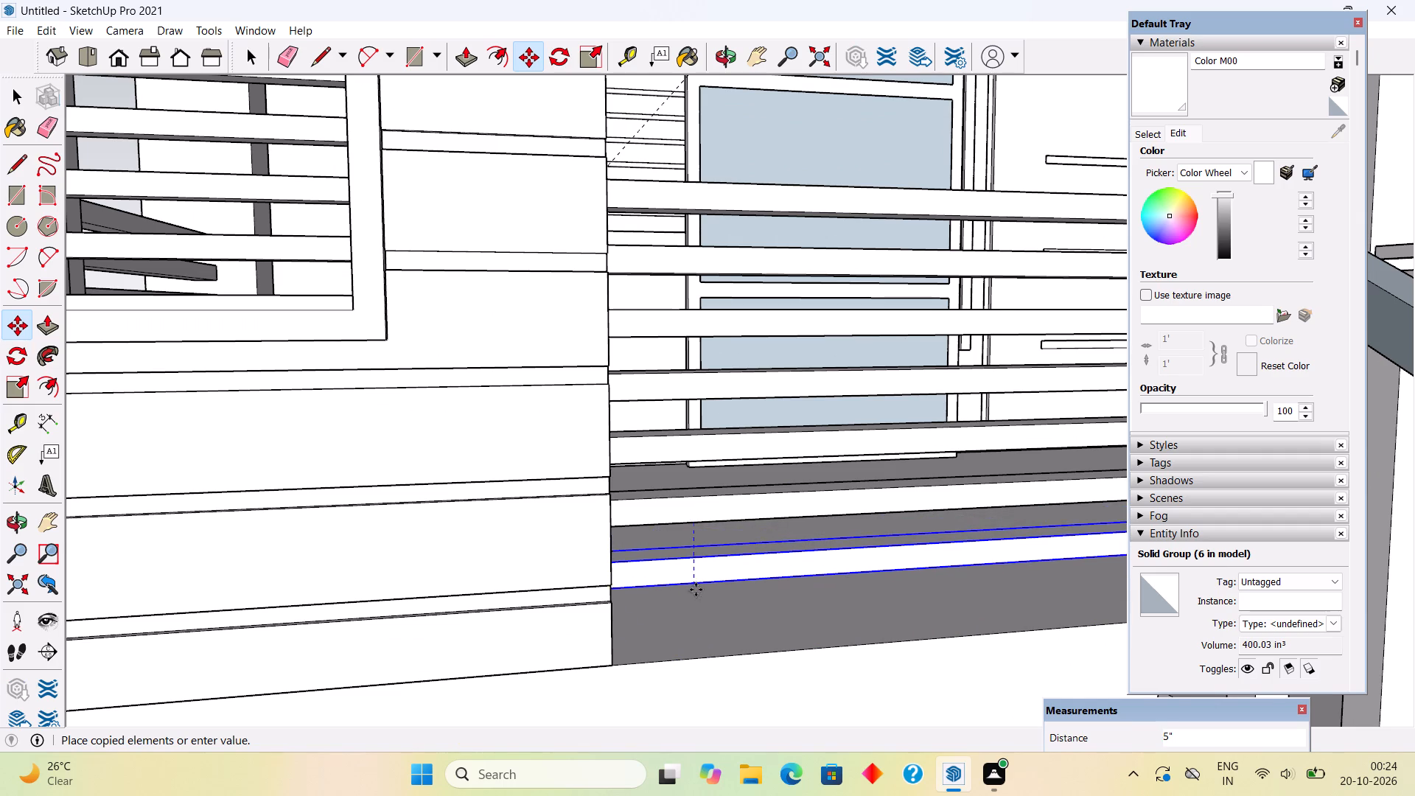
{"action": "scroll", "coordinate": [696, 590], "scroll_direction": "down", "scroll_amount": 5}
{"action": "key", "text": "space"}
Draw a rectangle covering the free ends of all the stacked rails and extrude it 4" outward as an end post.
{"action": "middle_click_drag", "start_coordinate": [834, 570], "coordinate": [349, 643]}
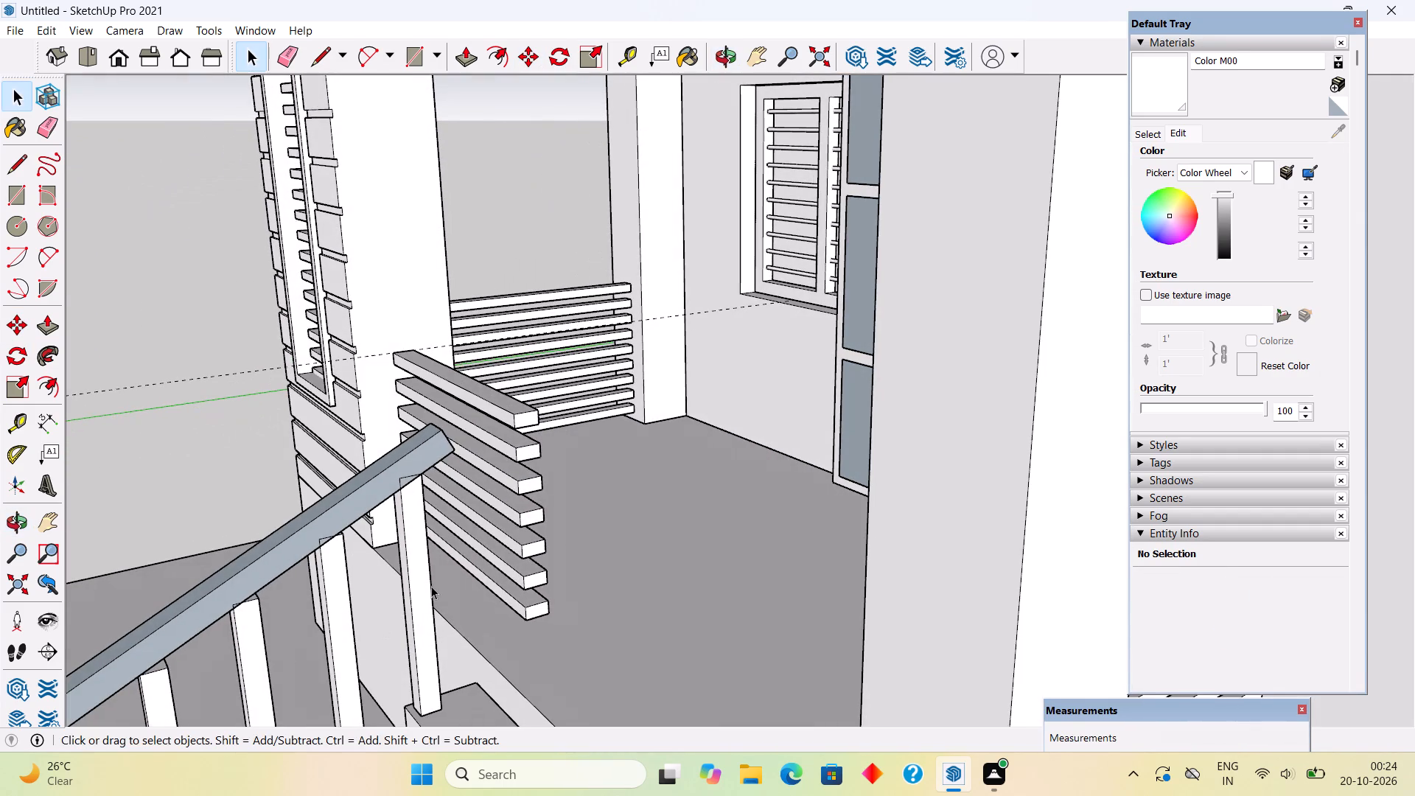
{"action": "key", "text": "r"}
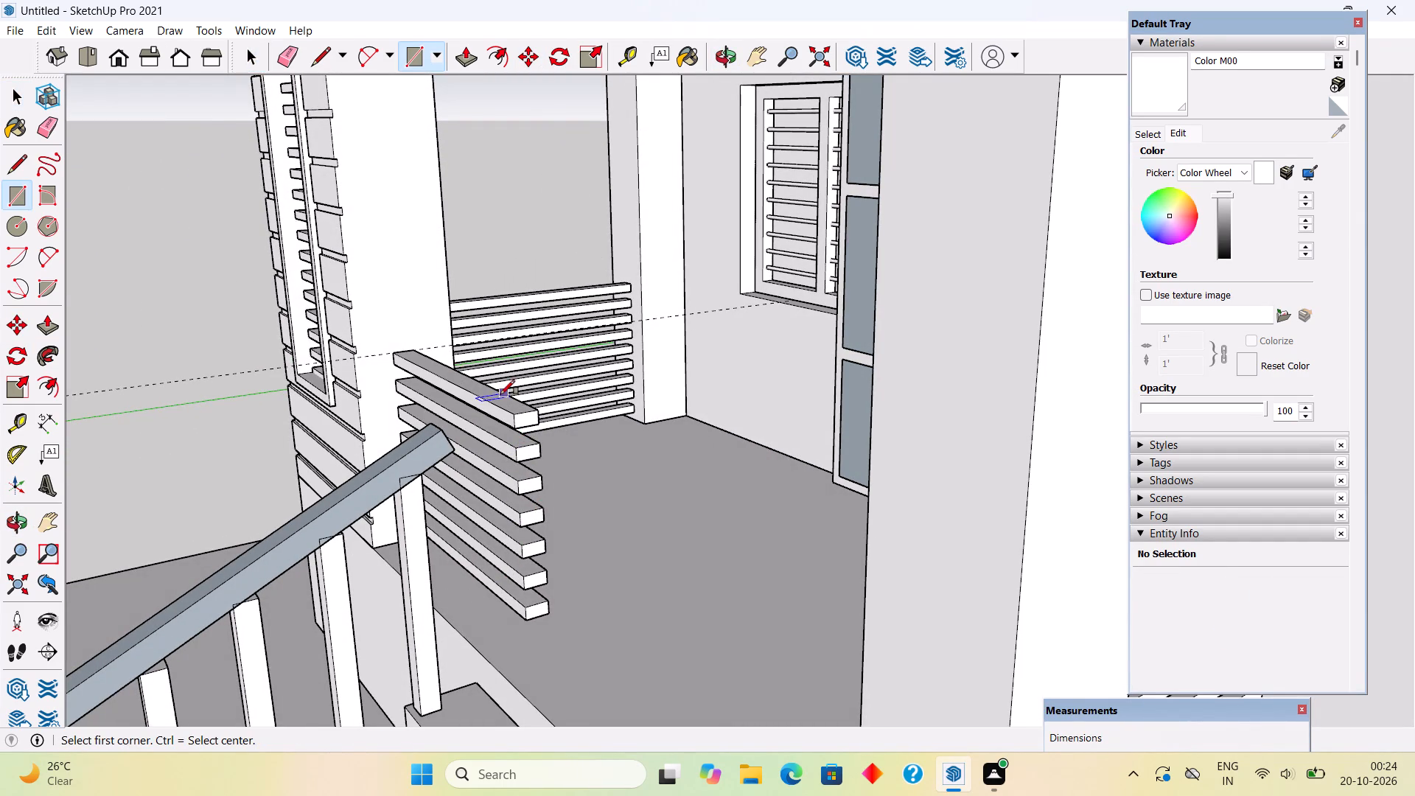
{"action": "left_click", "coordinate": [513, 420]}
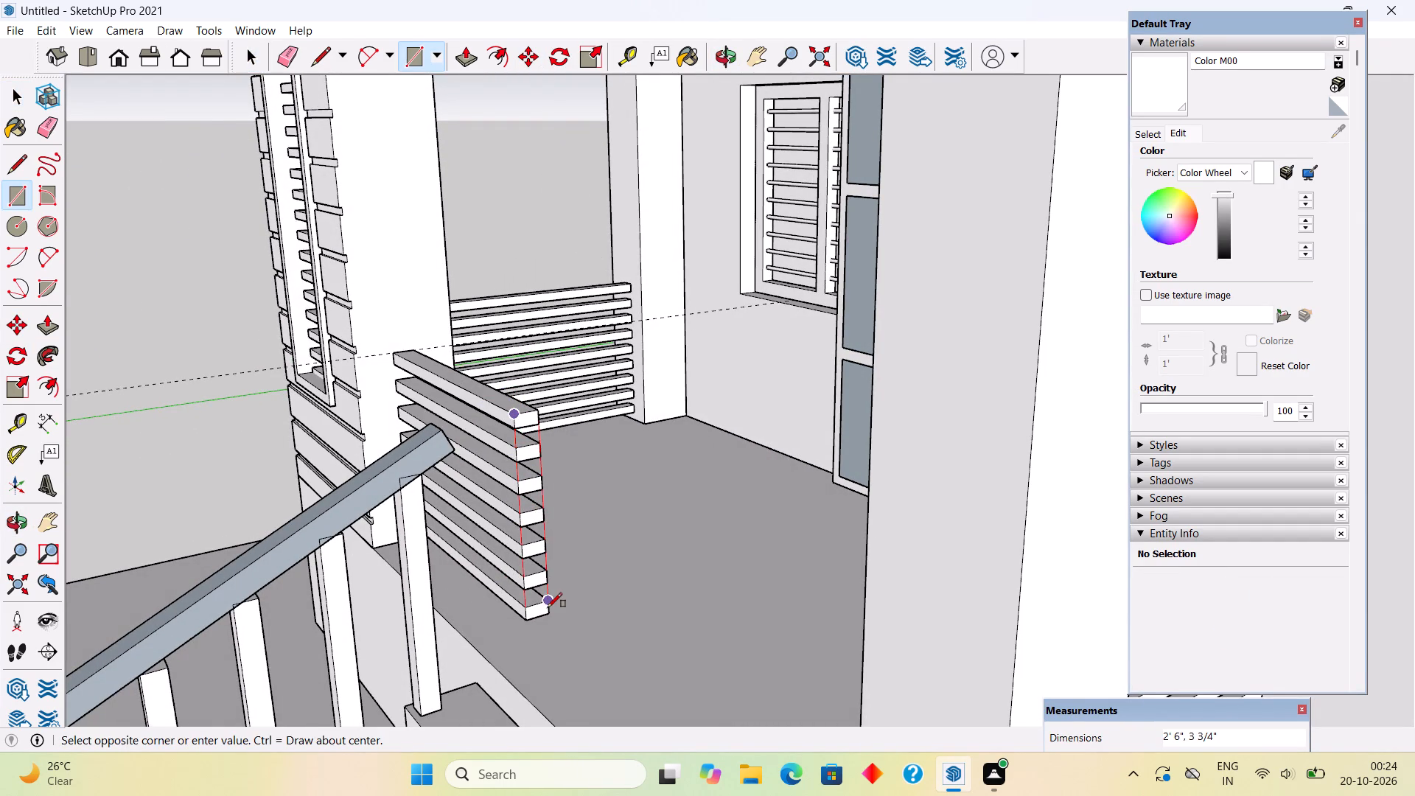
{"action": "left_click", "coordinate": [549, 612]}
{"action": "key", "text": "p"}
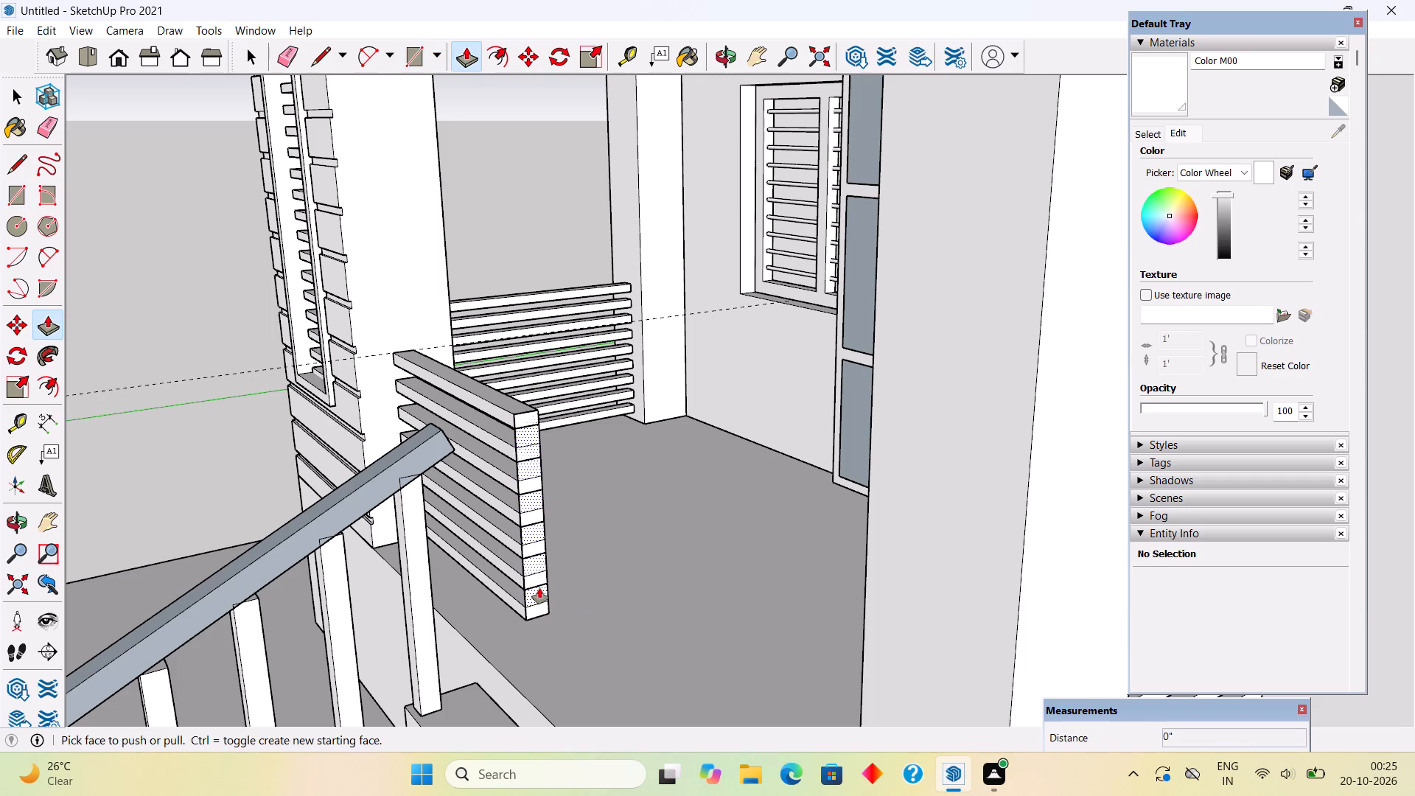
{"action": "left_click", "coordinate": [539, 587]}
{"action": "type", "text": "4\""}
{"action": "key", "text": "Return"}
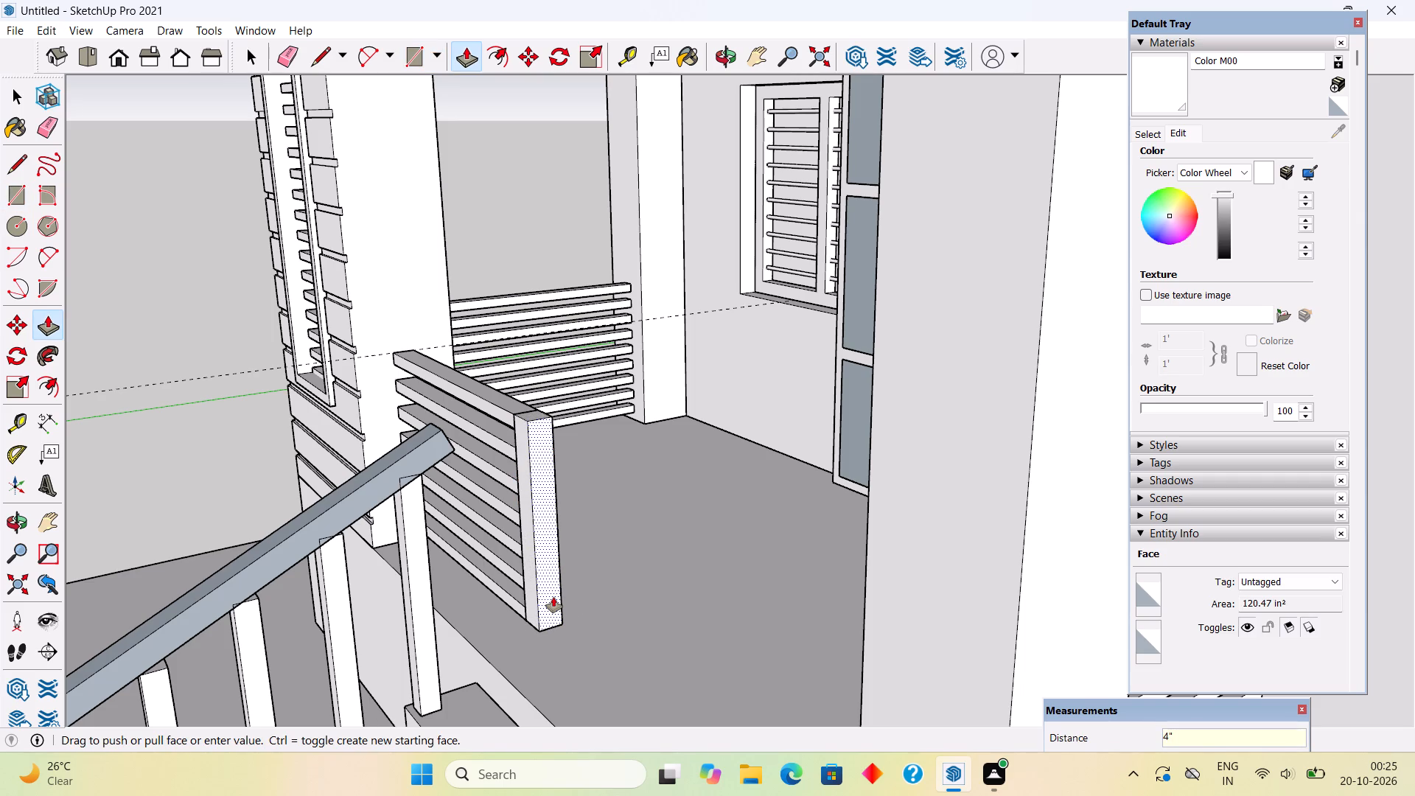
Extend the bottom face of the porch railing's end post 3" down to the porch floor.
{"action": "middle_click_drag", "start_coordinate": [566, 536], "coordinate": [655, 346]}
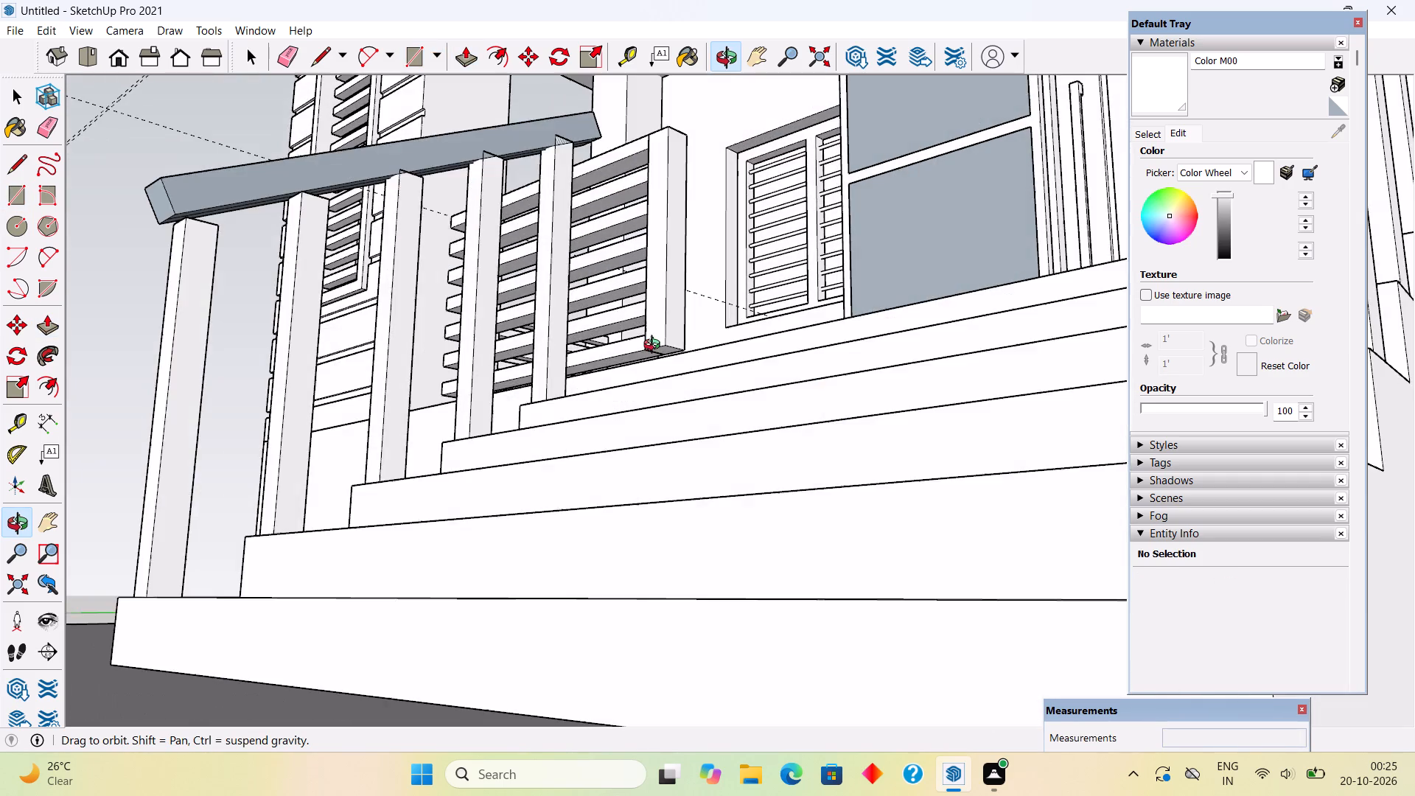
{"action": "middle_click_drag", "start_coordinate": [655, 346], "coordinate": [665, 373]}
{"action": "scroll", "coordinate": [691, 395], "scroll_direction": "up", "scroll_amount": 4}
{"action": "left_click", "coordinate": [686, 380]}
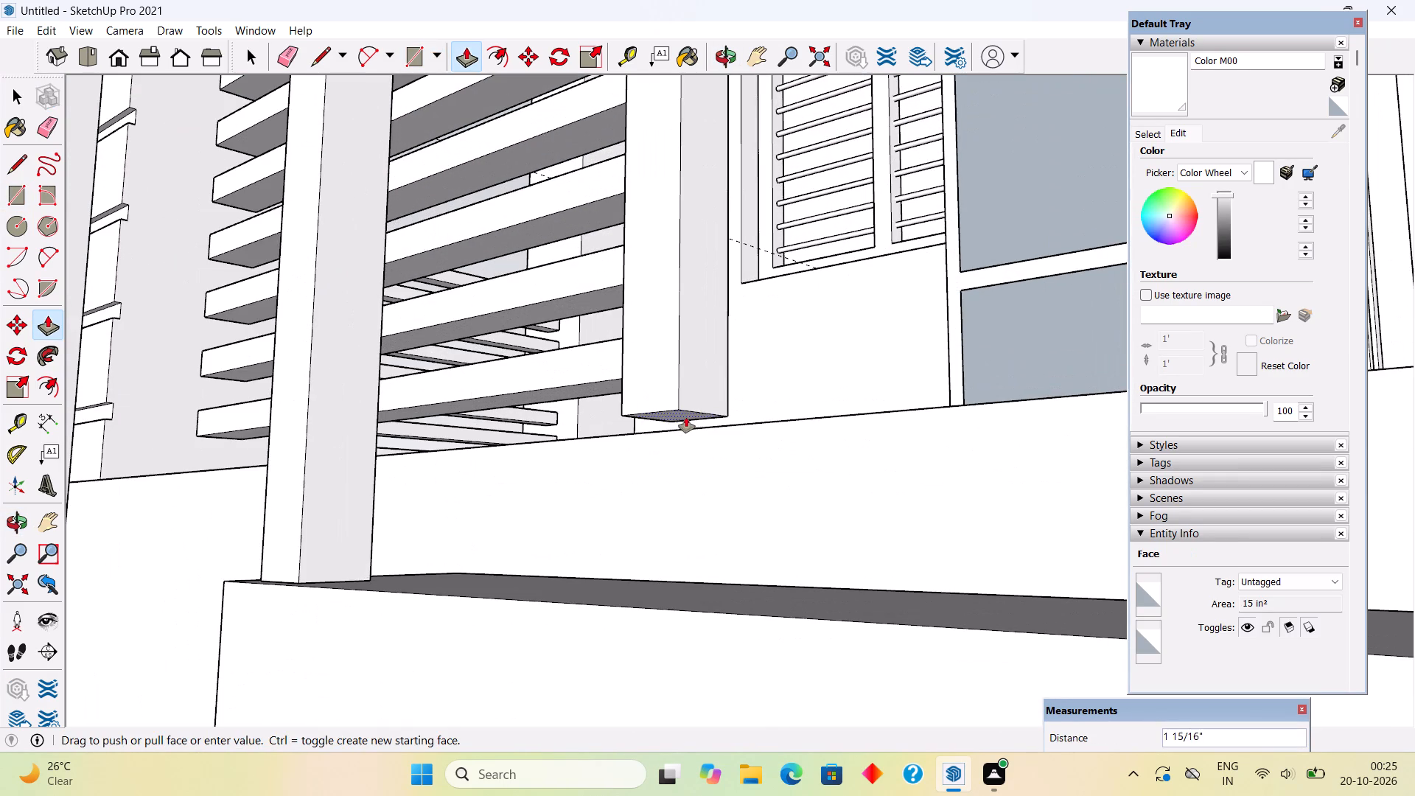
{"action": "left_click", "coordinate": [730, 438]}
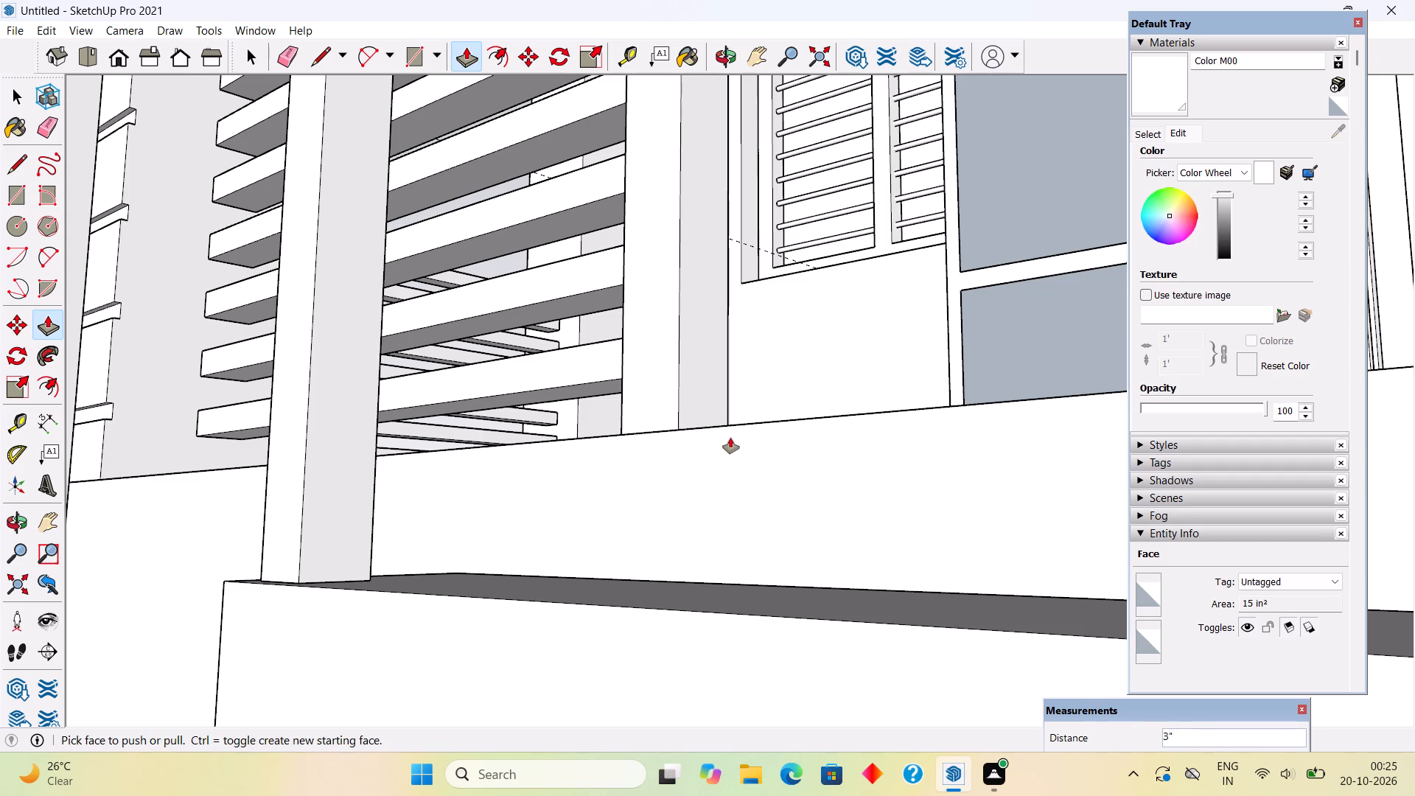
{"action": "key", "text": "space"}
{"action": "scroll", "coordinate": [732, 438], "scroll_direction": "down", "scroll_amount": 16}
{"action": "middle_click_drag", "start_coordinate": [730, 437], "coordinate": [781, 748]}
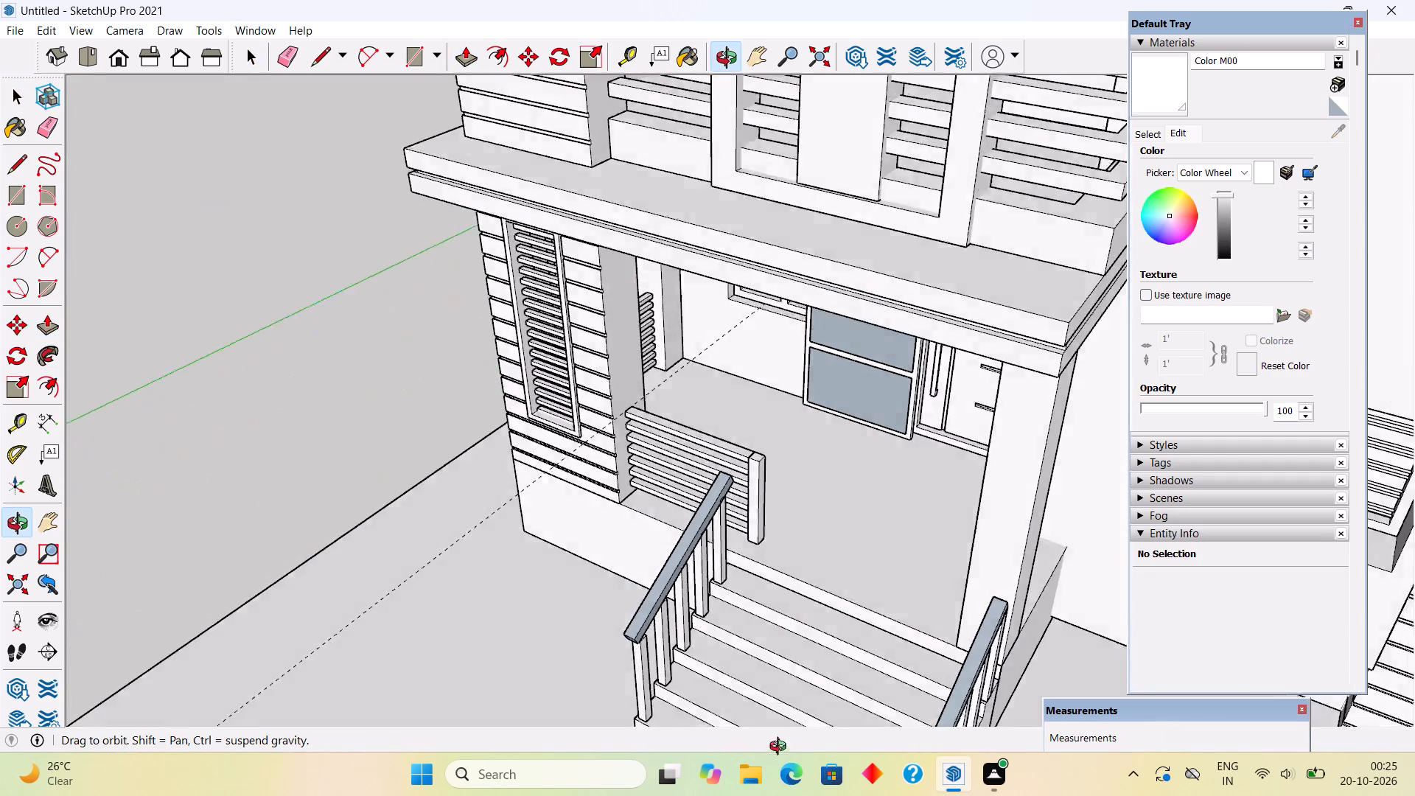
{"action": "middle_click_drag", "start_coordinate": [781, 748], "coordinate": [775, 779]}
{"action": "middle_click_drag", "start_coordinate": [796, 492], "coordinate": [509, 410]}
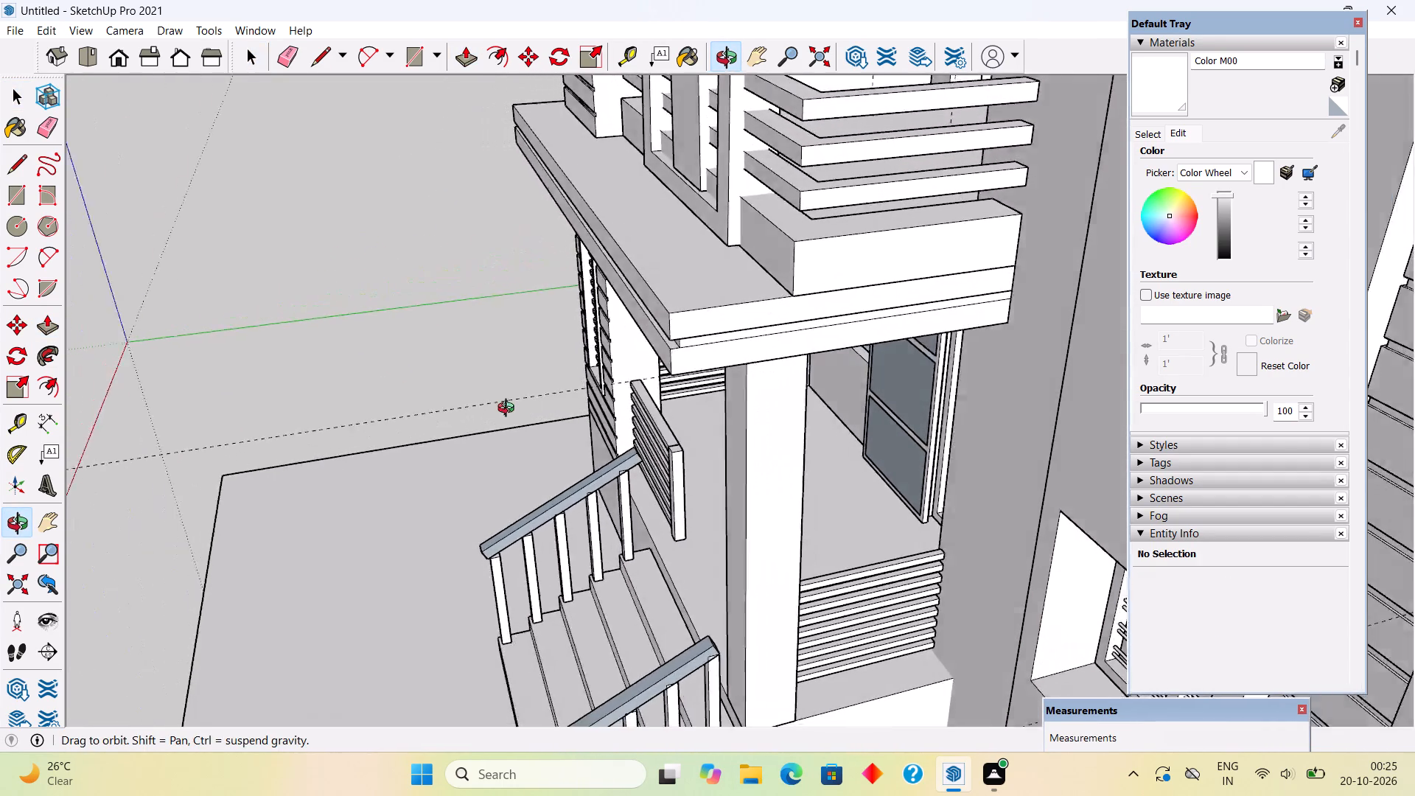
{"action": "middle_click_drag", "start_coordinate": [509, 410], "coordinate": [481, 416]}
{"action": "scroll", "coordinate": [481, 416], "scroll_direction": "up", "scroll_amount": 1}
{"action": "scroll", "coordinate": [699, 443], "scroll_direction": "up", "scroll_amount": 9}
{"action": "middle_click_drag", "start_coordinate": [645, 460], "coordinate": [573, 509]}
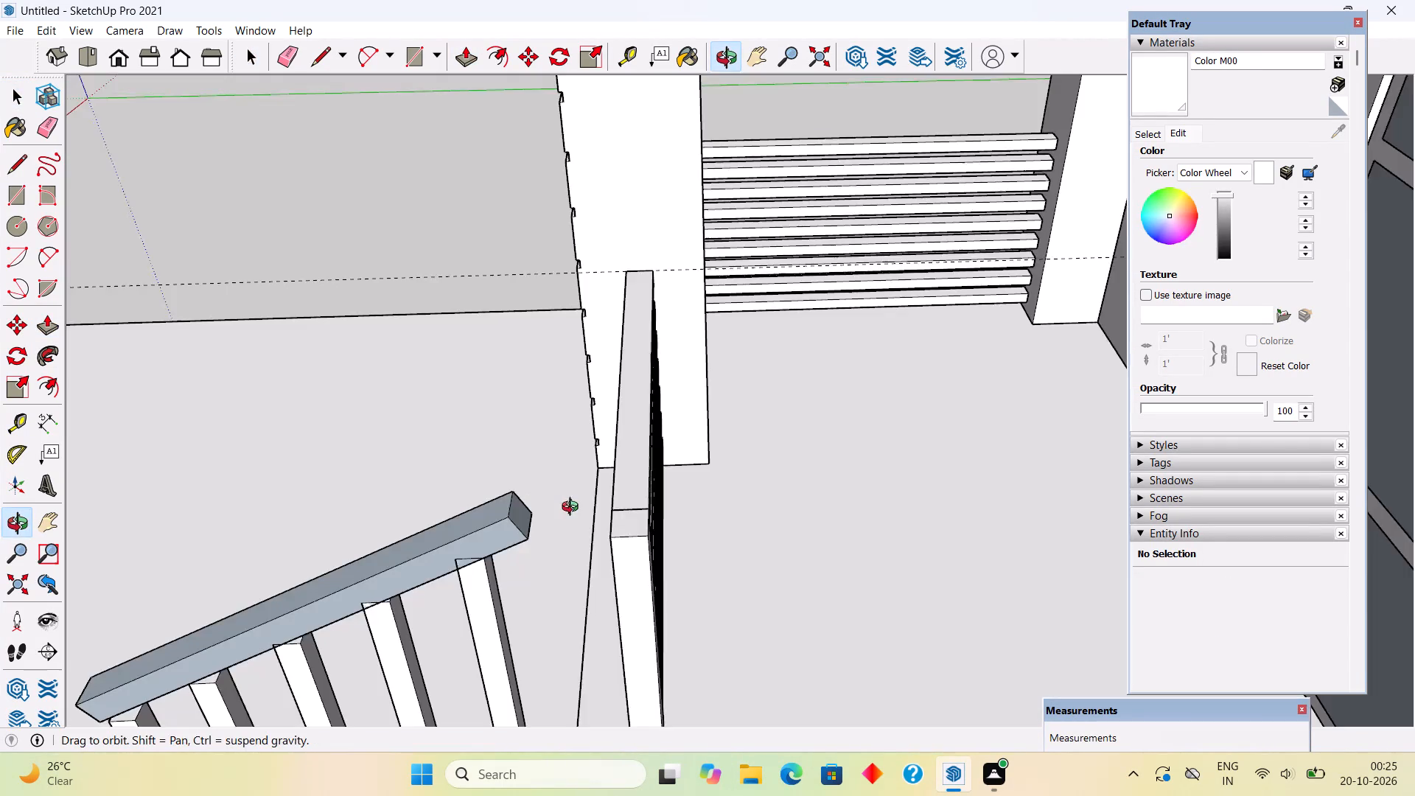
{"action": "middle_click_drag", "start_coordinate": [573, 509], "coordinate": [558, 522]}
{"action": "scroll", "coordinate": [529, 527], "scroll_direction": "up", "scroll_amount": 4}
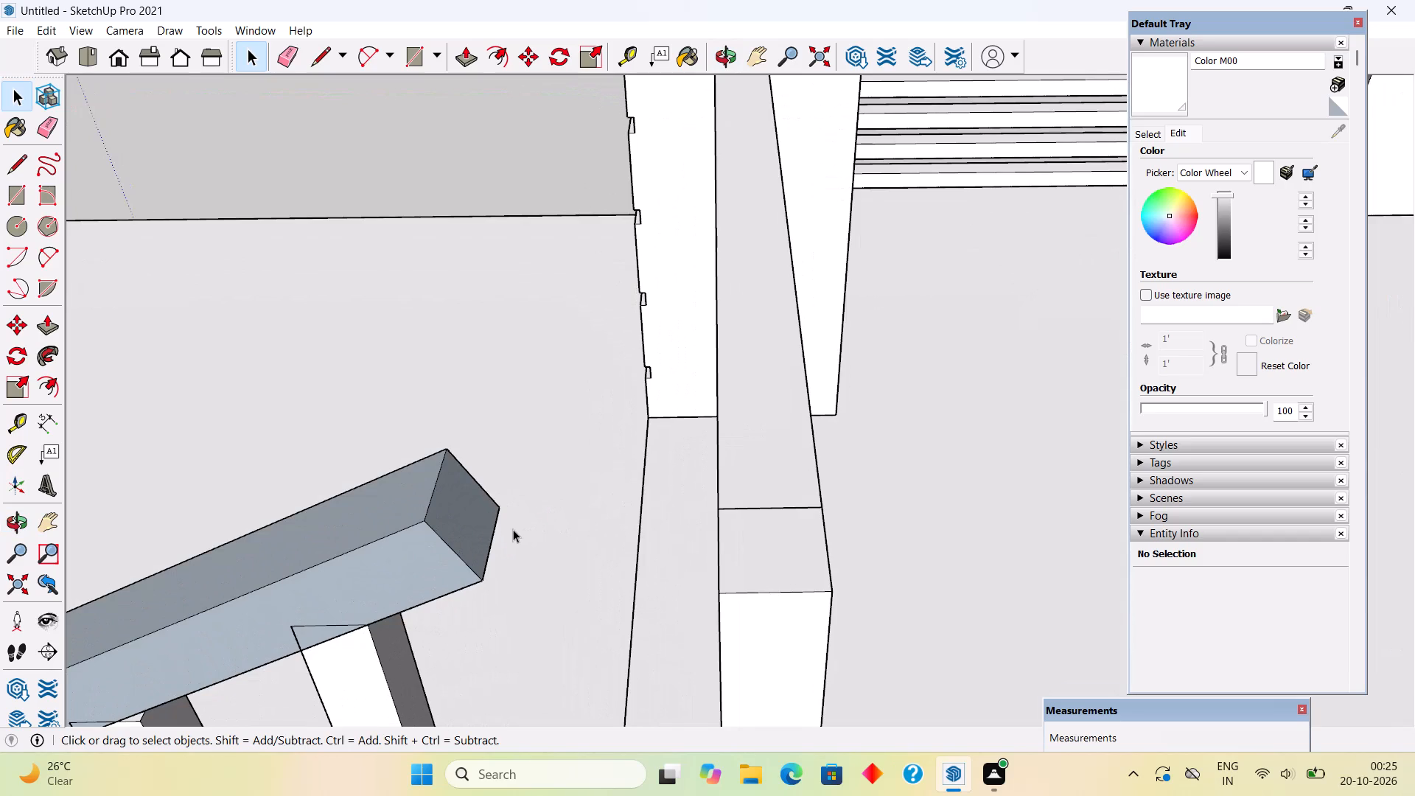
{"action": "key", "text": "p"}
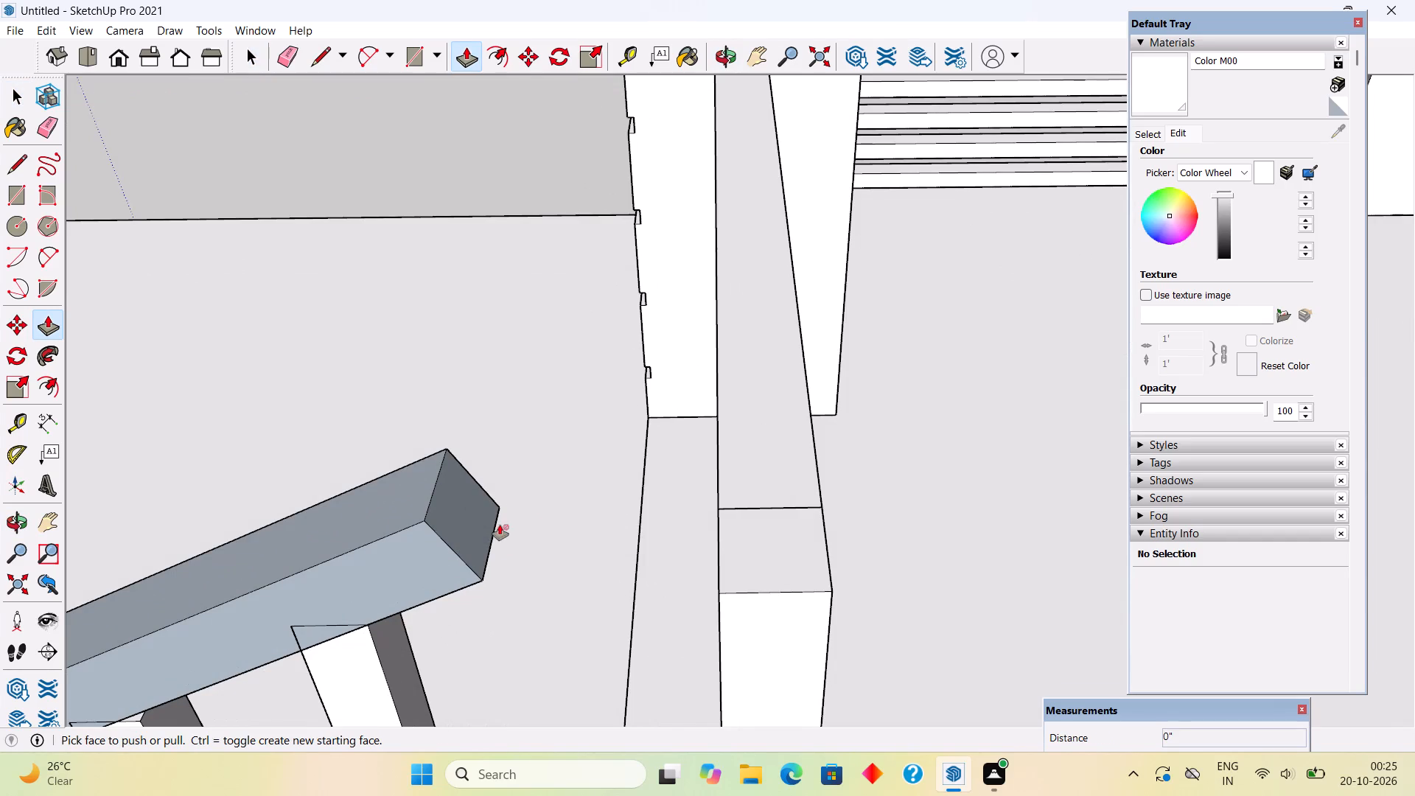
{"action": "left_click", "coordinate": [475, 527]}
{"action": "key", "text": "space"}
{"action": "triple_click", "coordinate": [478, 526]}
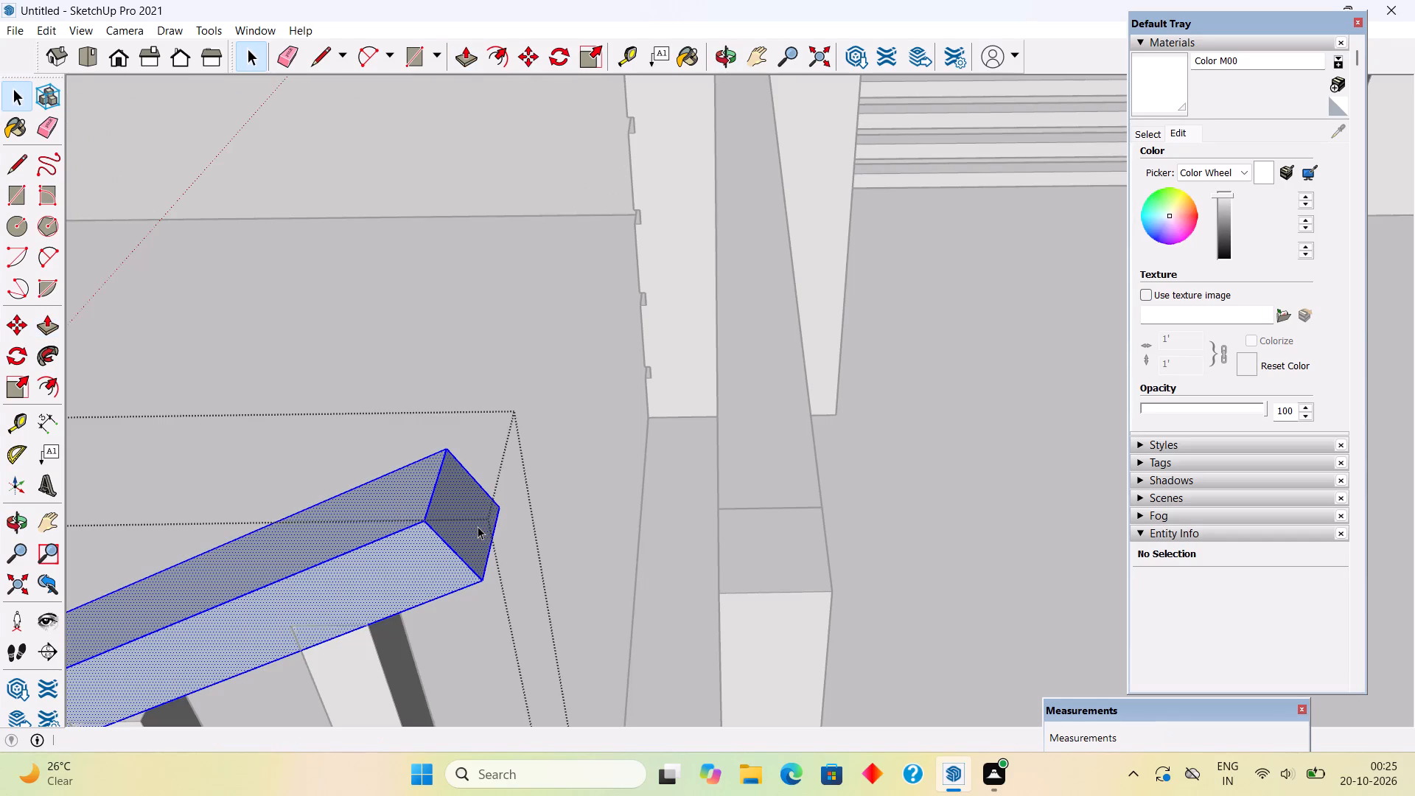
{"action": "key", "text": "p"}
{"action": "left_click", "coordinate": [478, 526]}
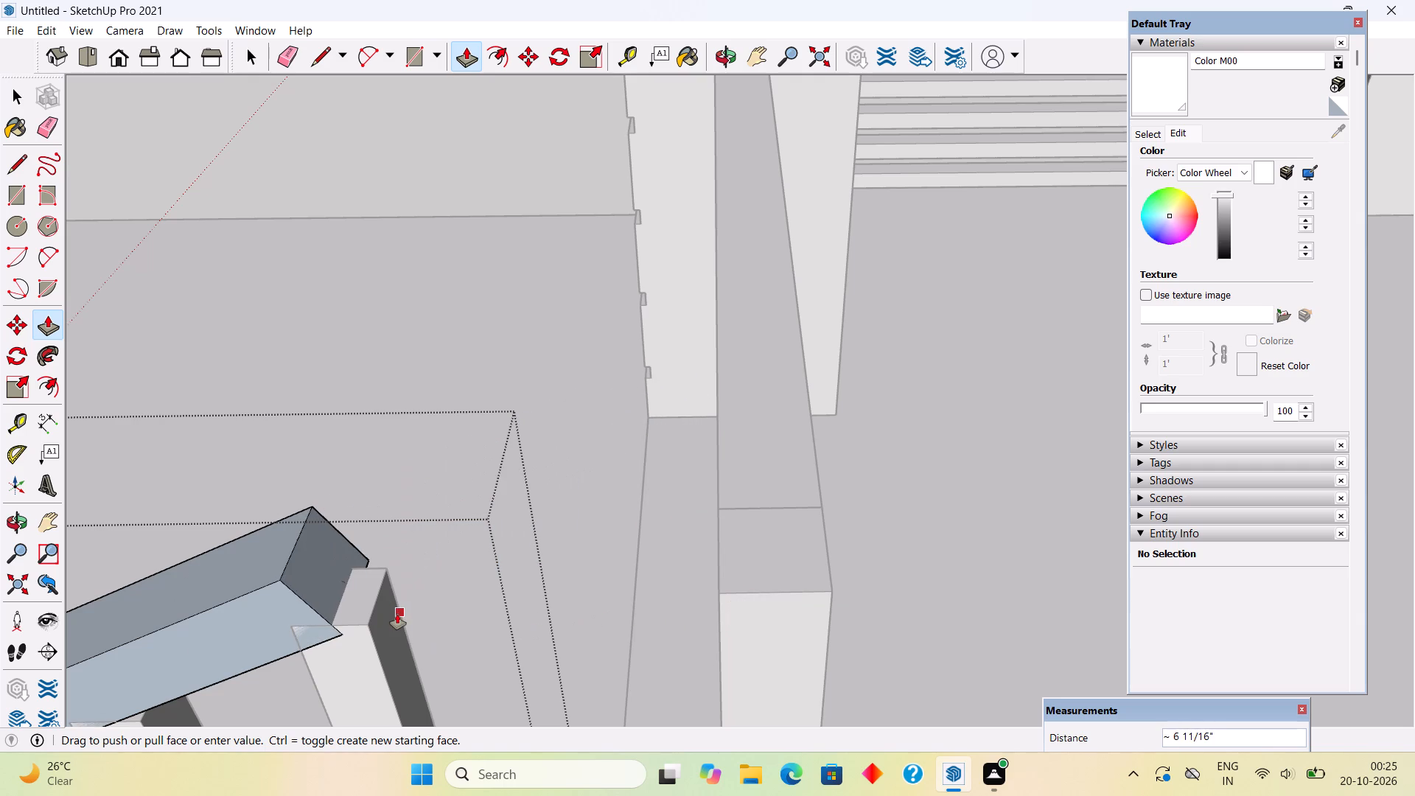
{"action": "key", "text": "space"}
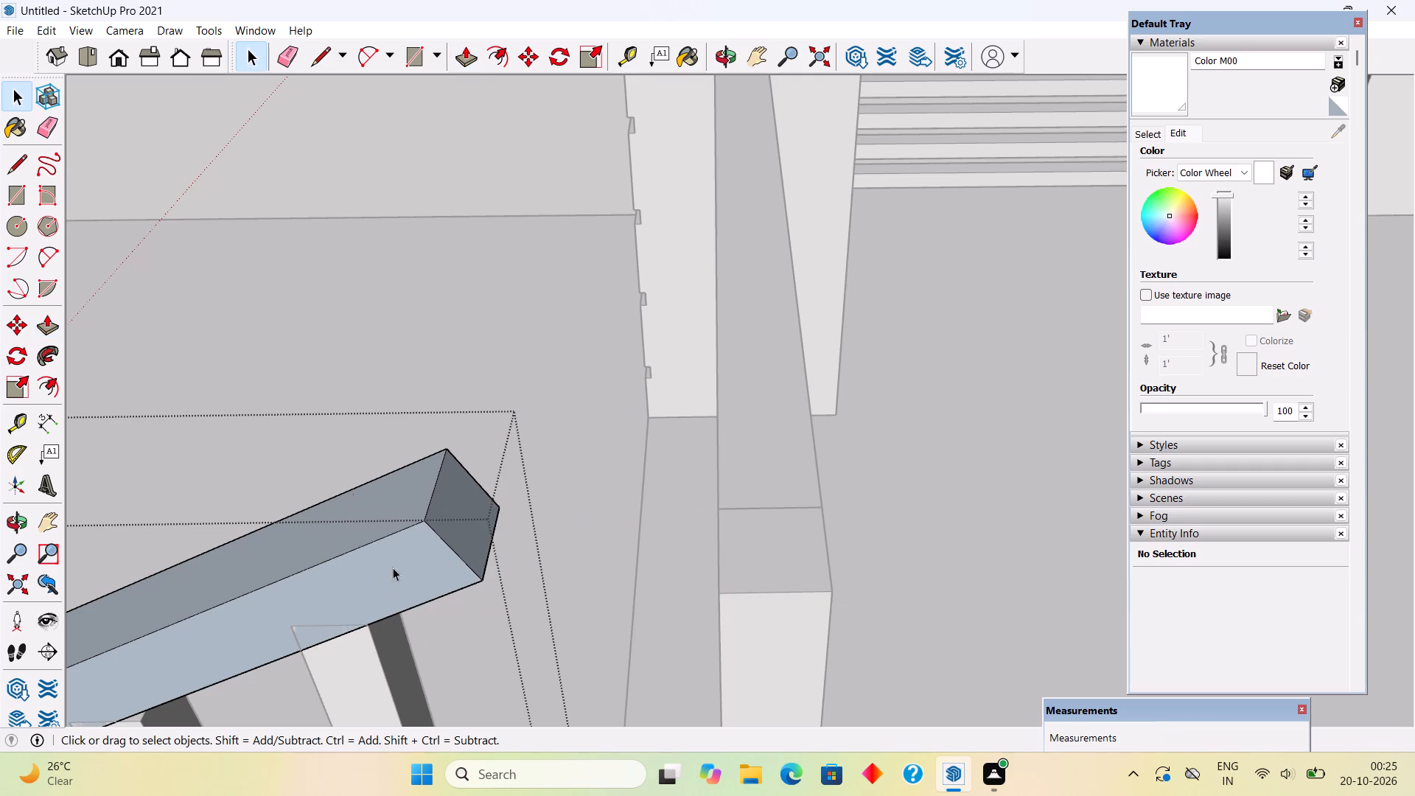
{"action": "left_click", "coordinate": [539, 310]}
Draw a rectangle about 5" wide bridging from the step handrail's upper end corner to the porch railing's end post.
{"action": "middle_click_drag", "start_coordinate": [545, 472], "coordinate": [545, 519]}
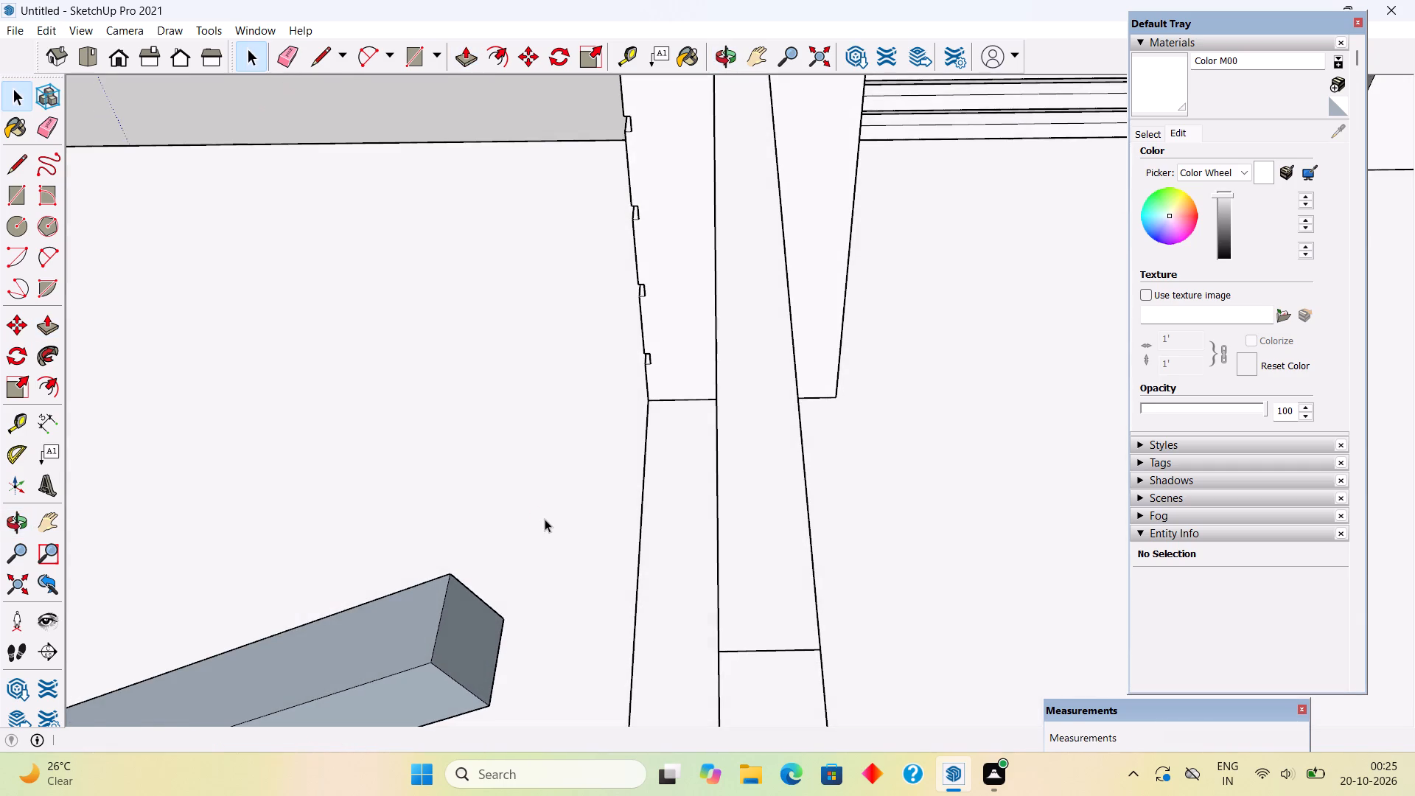
{"action": "scroll", "coordinate": [545, 519], "scroll_direction": "down", "scroll_amount": 3}
{"action": "key", "text": "r"}
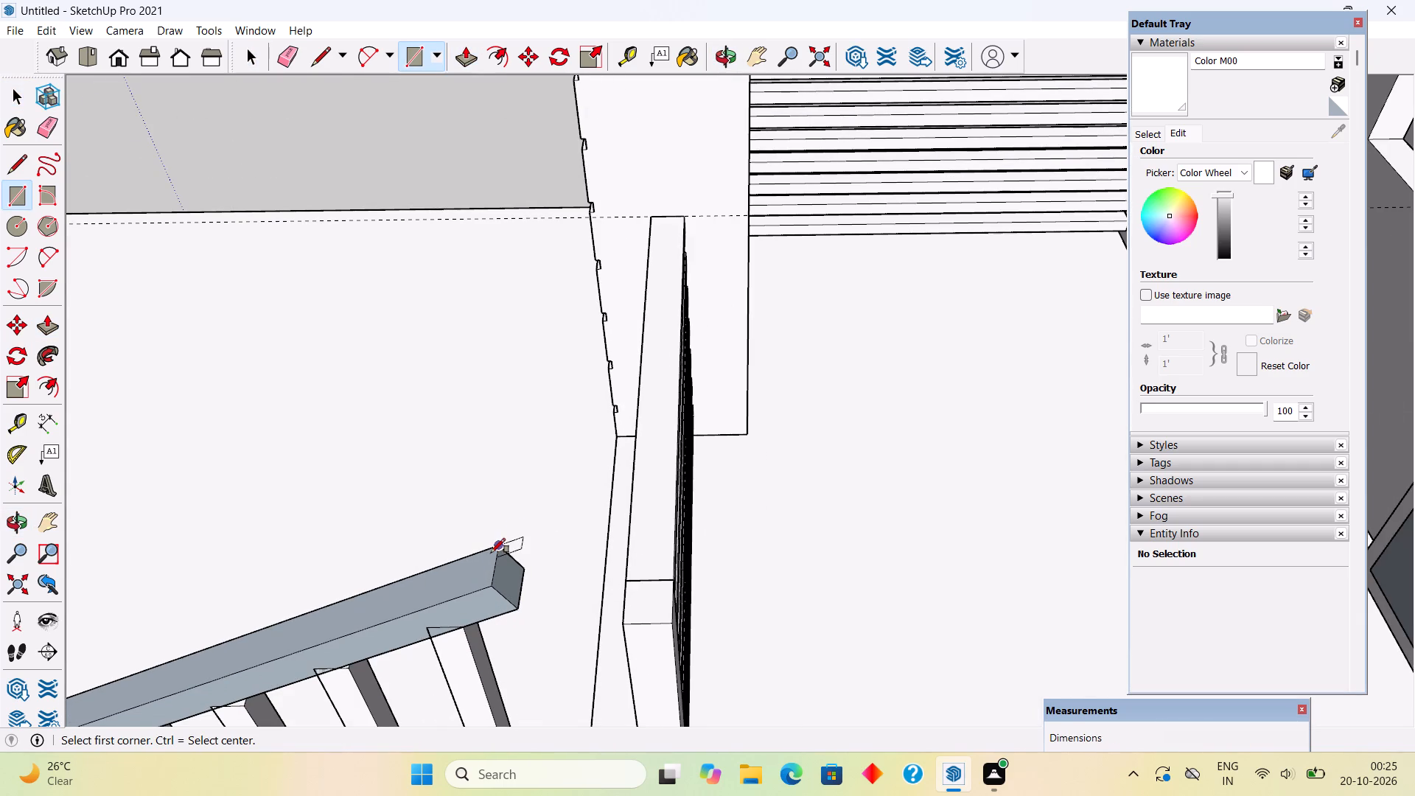
{"action": "left_click", "coordinate": [494, 553]}
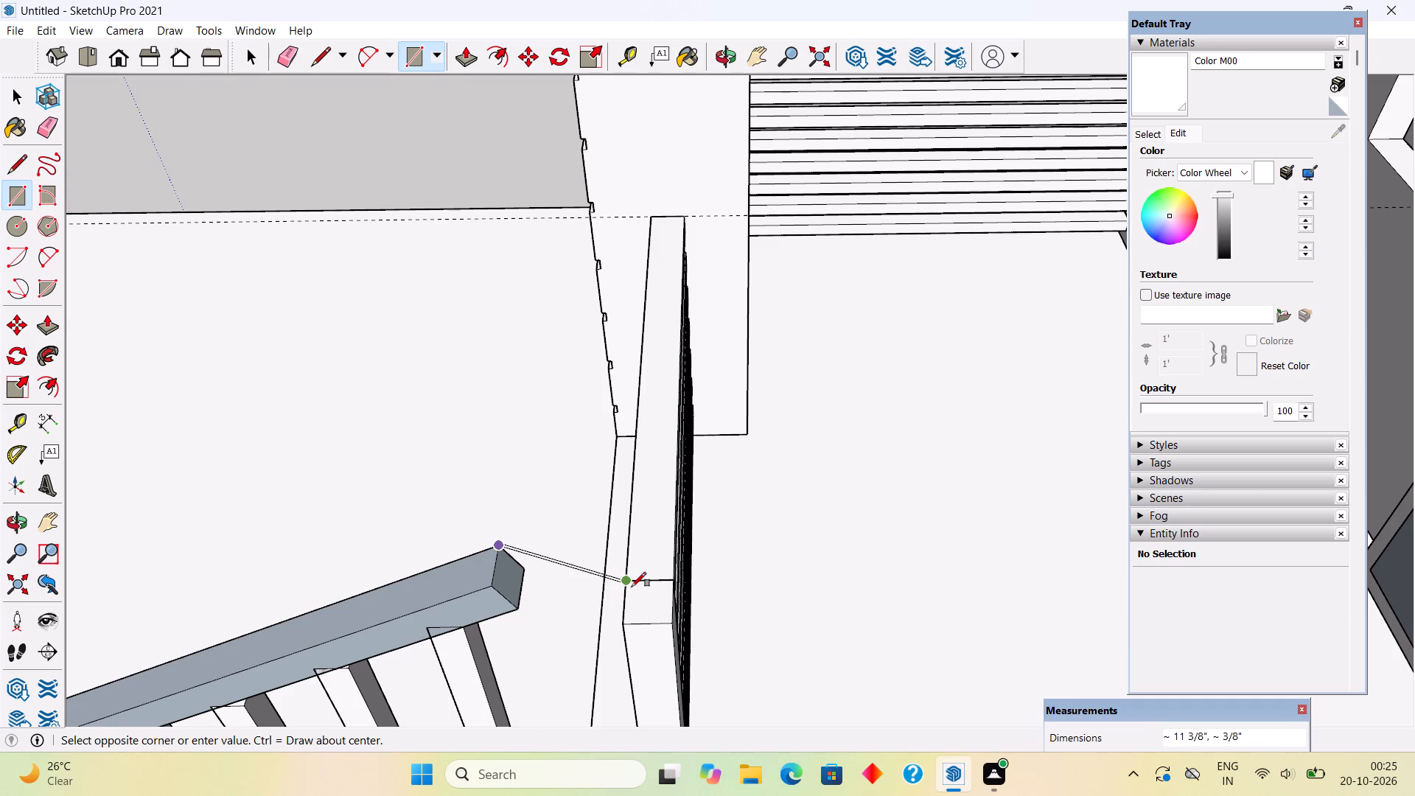
{"action": "scroll", "coordinate": [632, 588], "scroll_direction": "up", "scroll_amount": 5}
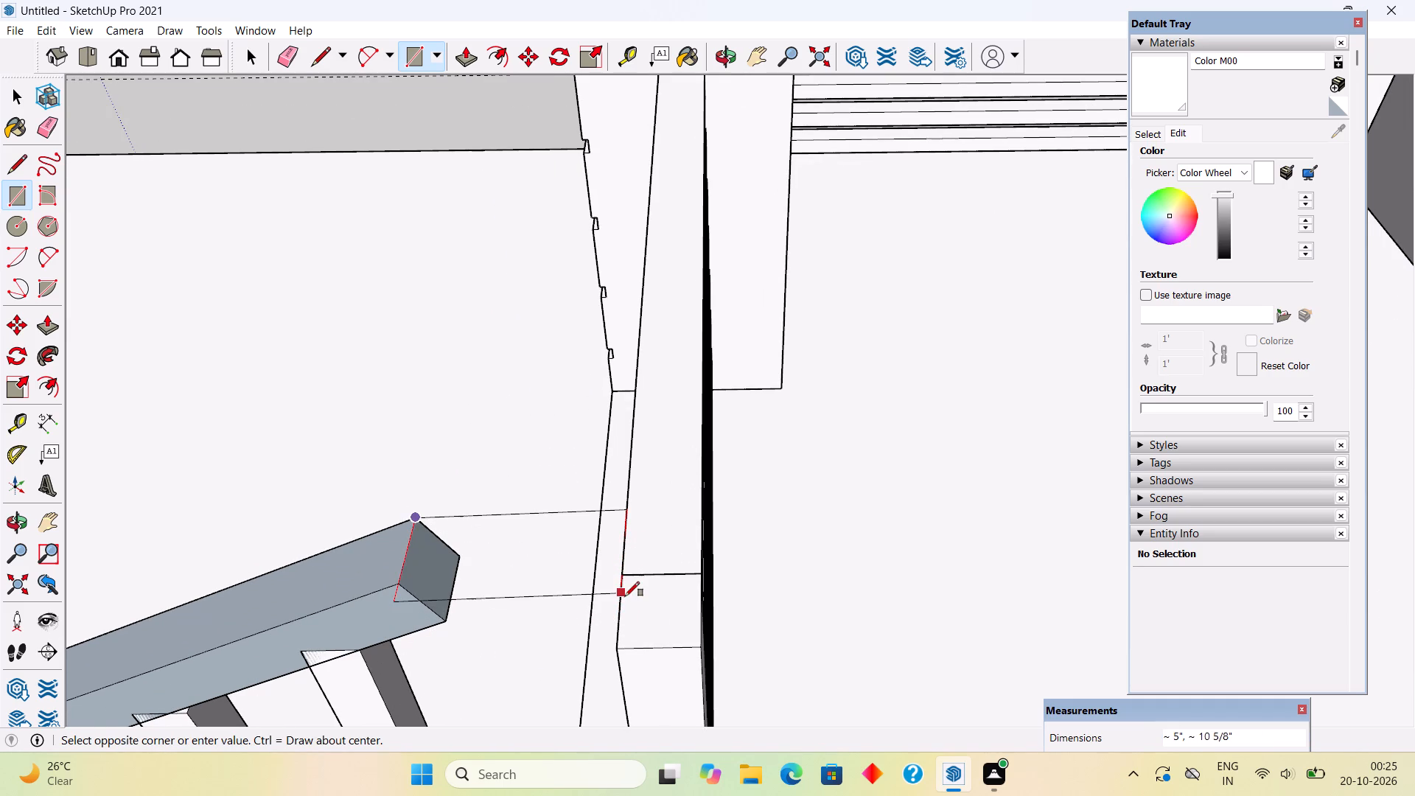
{"action": "left_click", "coordinate": [625, 596]}
{"action": "key", "text": "space"}
Extrude the bridging rectangle about 3 1/4" downward as a connecting rail, and pull its underside about 7/16" further down.
{"action": "middle_click_drag", "start_coordinate": [579, 573], "coordinate": [614, 439]}
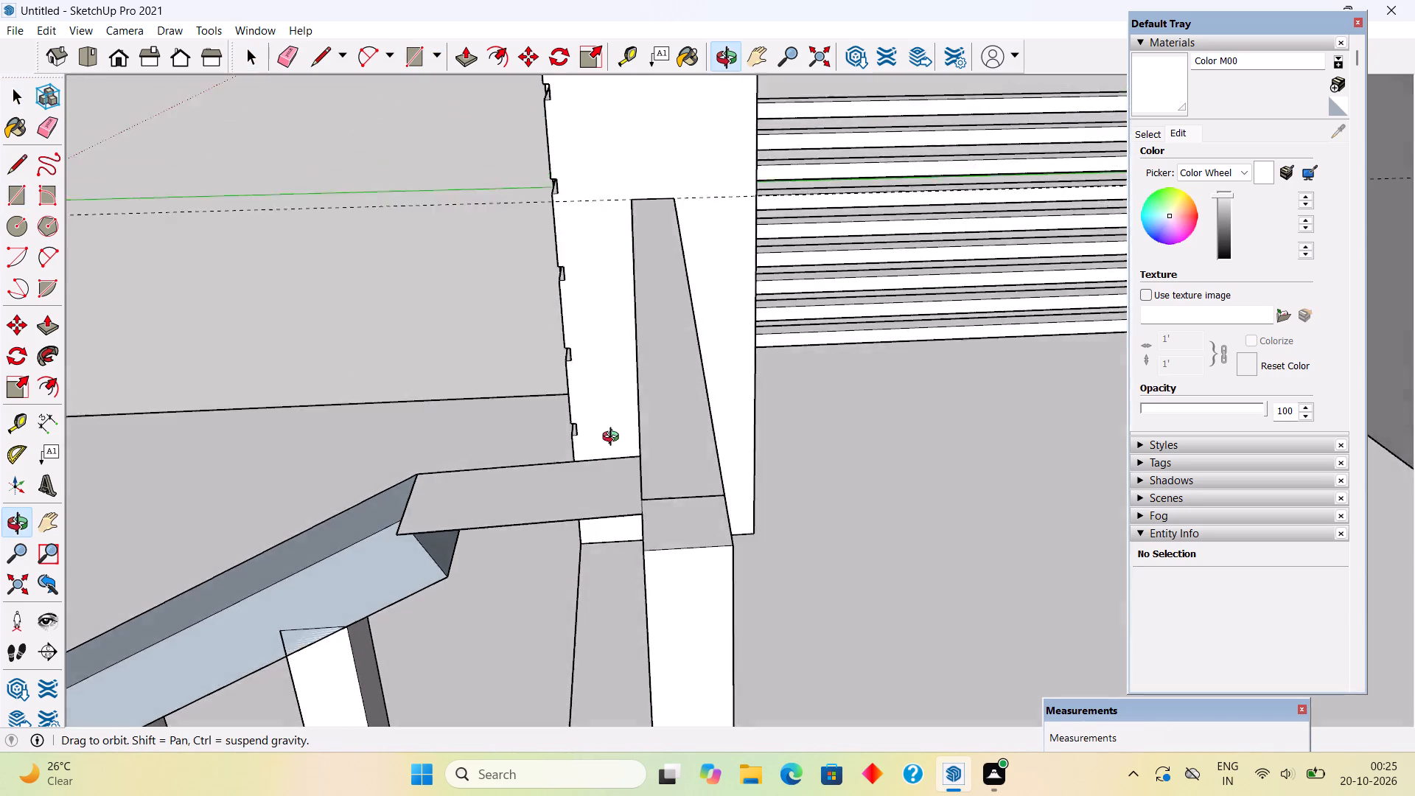
{"action": "middle_click_drag", "start_coordinate": [614, 439], "coordinate": [643, 250]}
{"action": "middle_click_drag", "start_coordinate": [610, 360], "coordinate": [621, 317]}
{"action": "scroll", "coordinate": [621, 317], "scroll_direction": "down", "scroll_amount": 1}
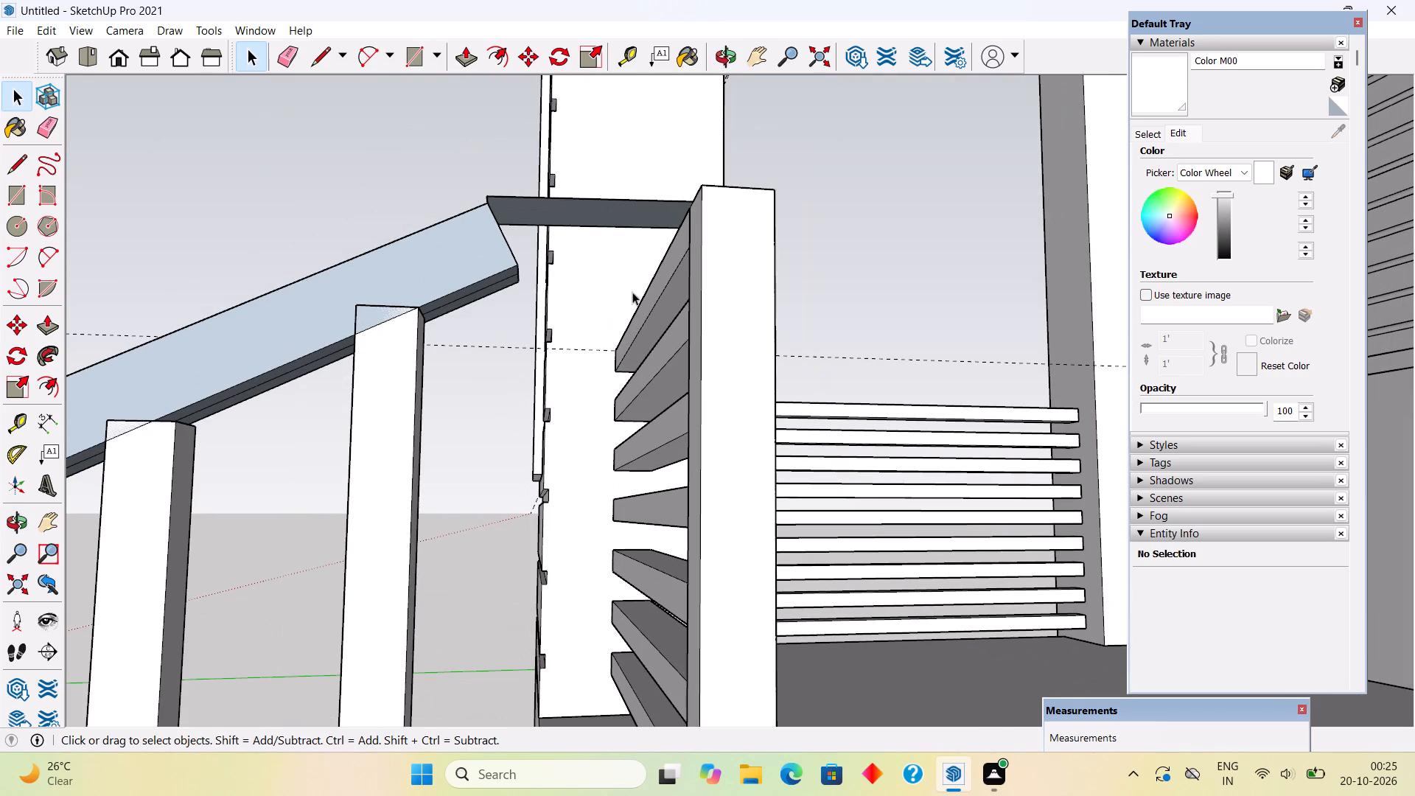
{"action": "key", "text": "p"}
{"action": "left_click", "coordinate": [632, 222]}
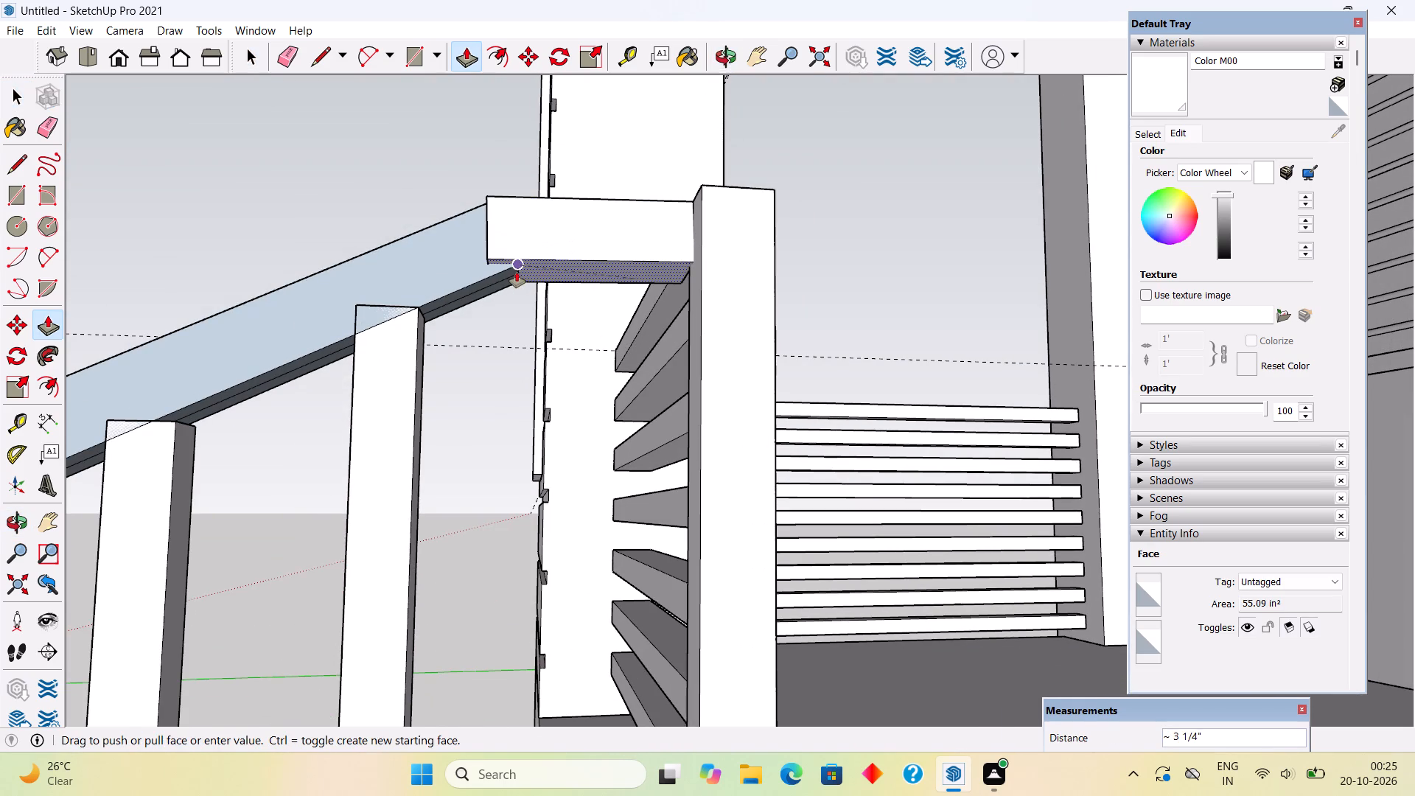
{"action": "left_click", "coordinate": [517, 272]}
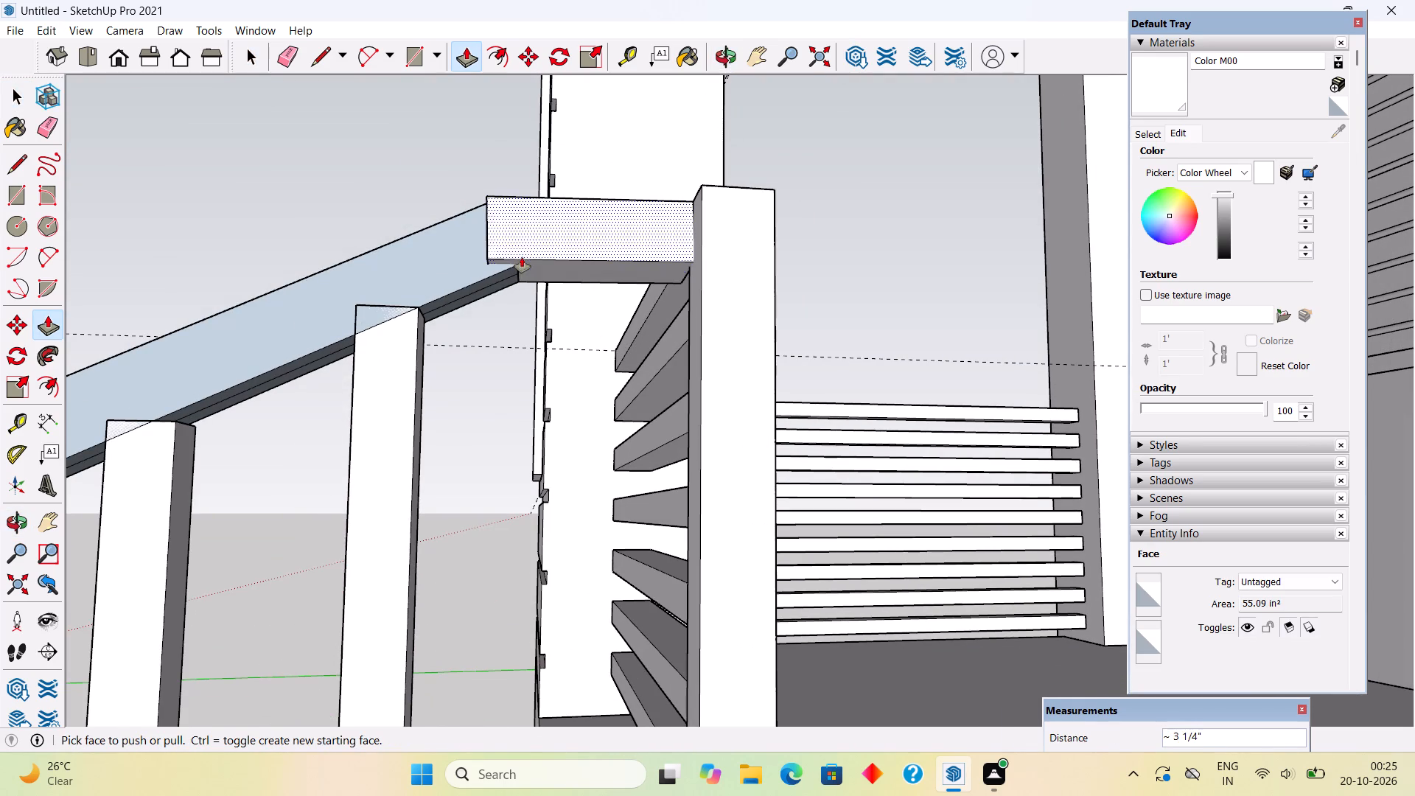
{"action": "left_click", "coordinate": [537, 269]}
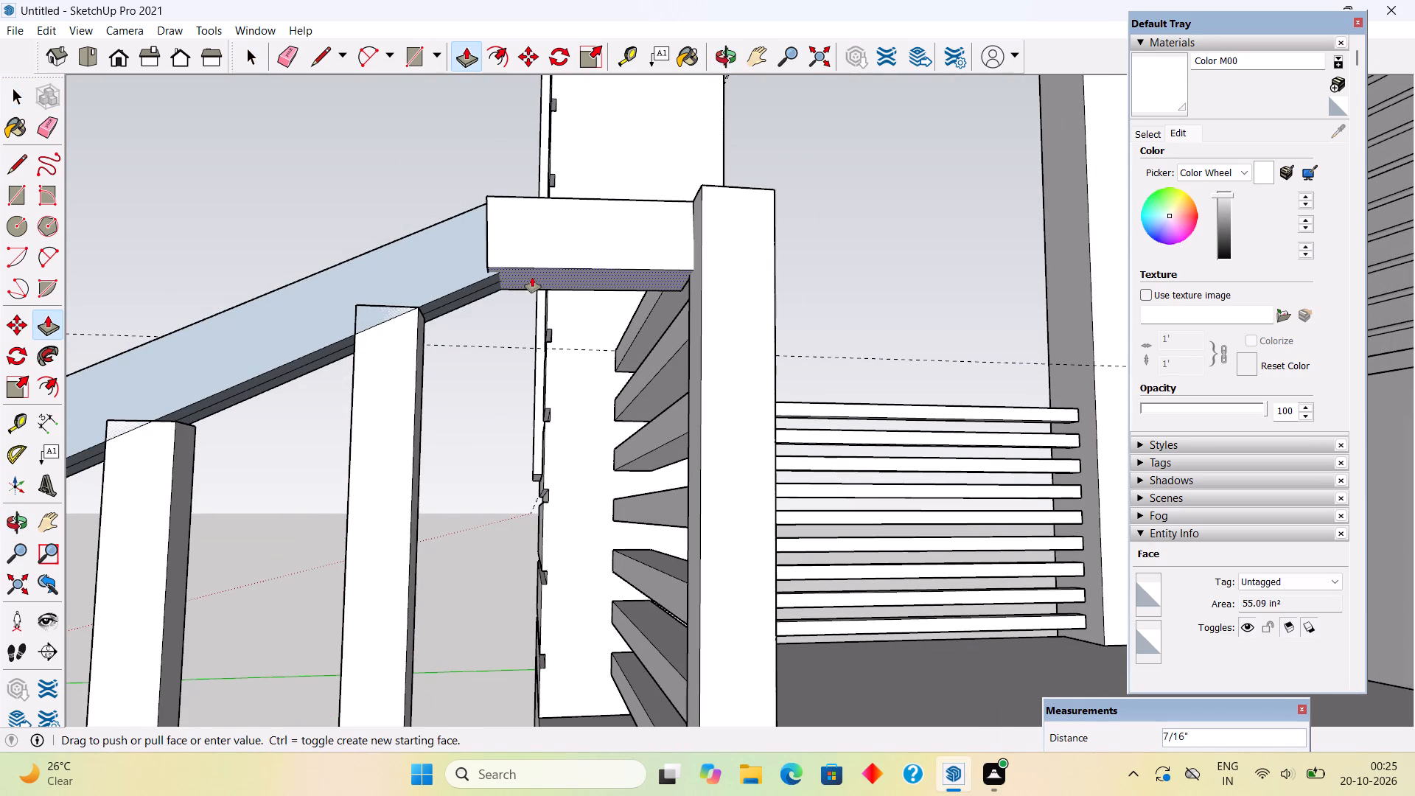
{"action": "left_click", "coordinate": [532, 277]}
Push/pull both side faces of the connecting rail to align with the sides of the sloped step handrail.
{"action": "left_click", "coordinate": [540, 251]}
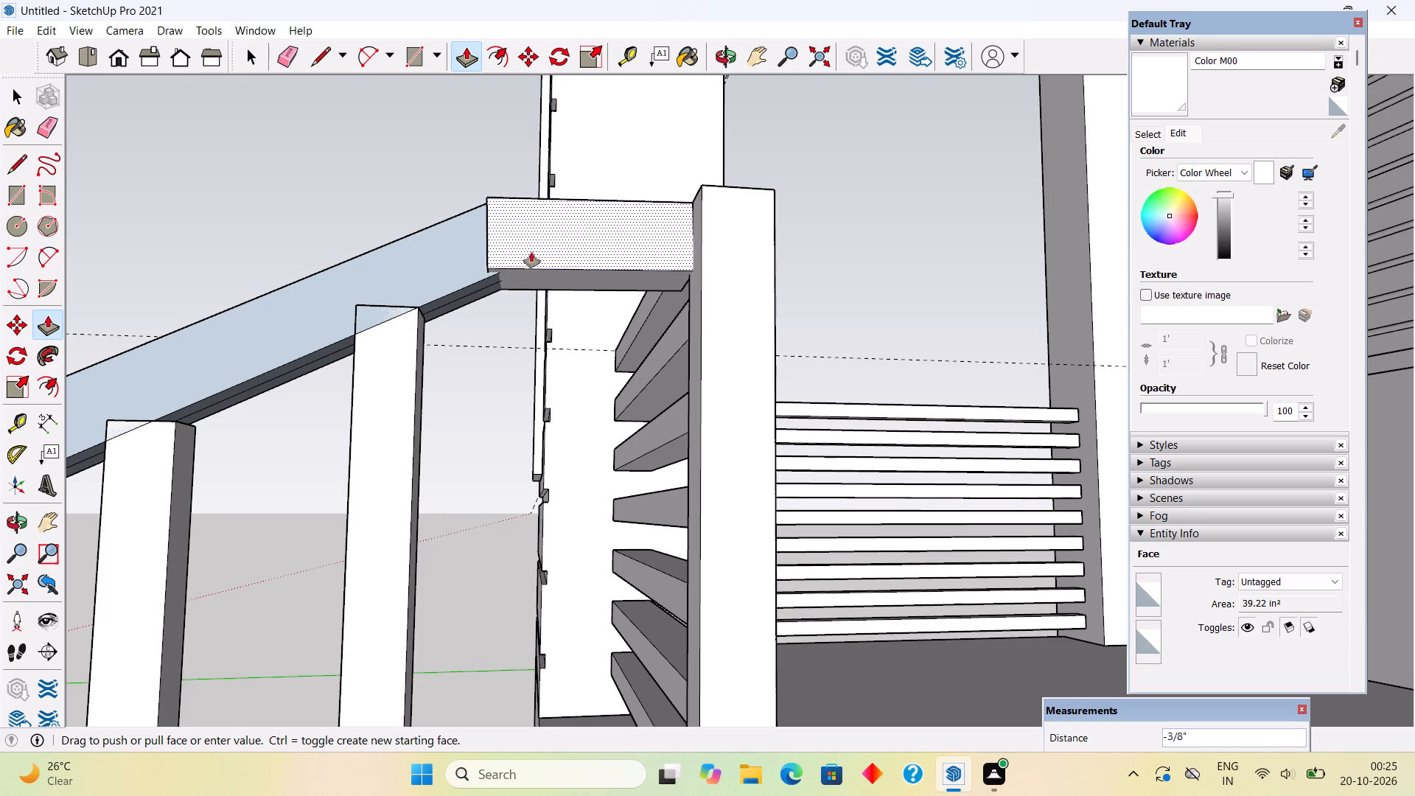
{"action": "left_click", "coordinate": [506, 263]}
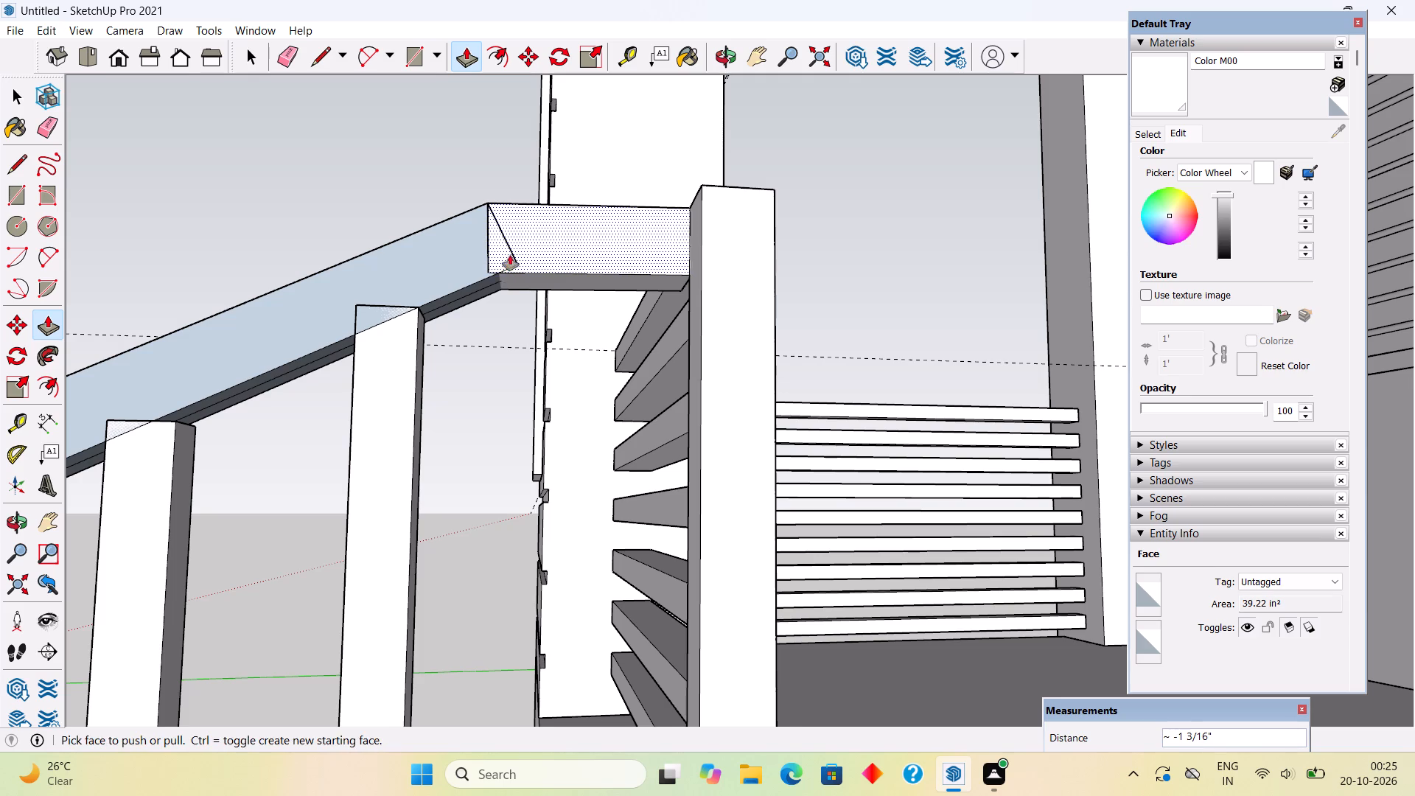
{"action": "middle_click_drag", "start_coordinate": [519, 245], "coordinate": [528, 399]}
{"action": "left_click", "coordinate": [531, 369]}
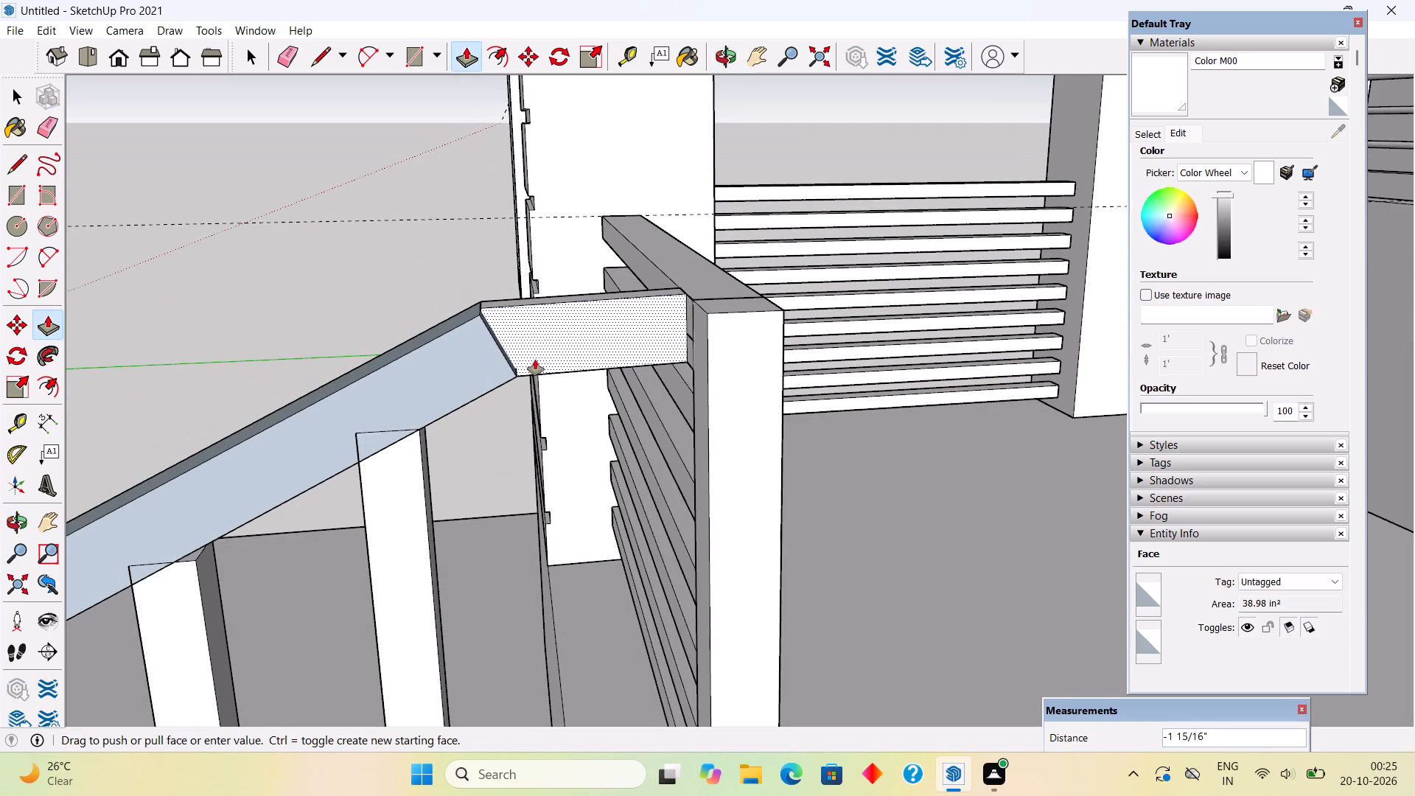
{"action": "left_click", "coordinate": [535, 363]}
{"action": "key", "text": "space"}
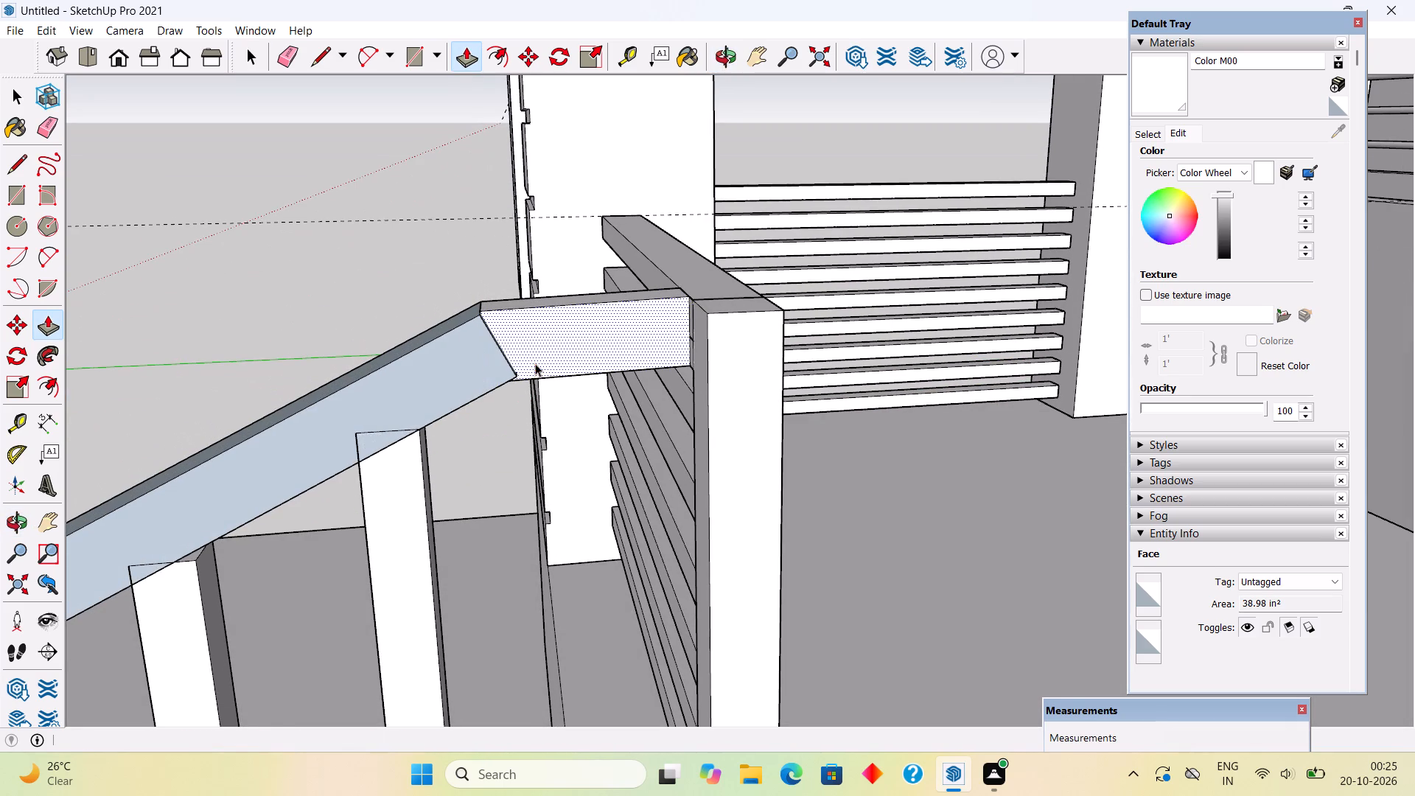
{"action": "left_click", "coordinate": [372, 234]}
{"action": "middle_click_drag", "start_coordinate": [467, 366], "coordinate": [1414, 446]}
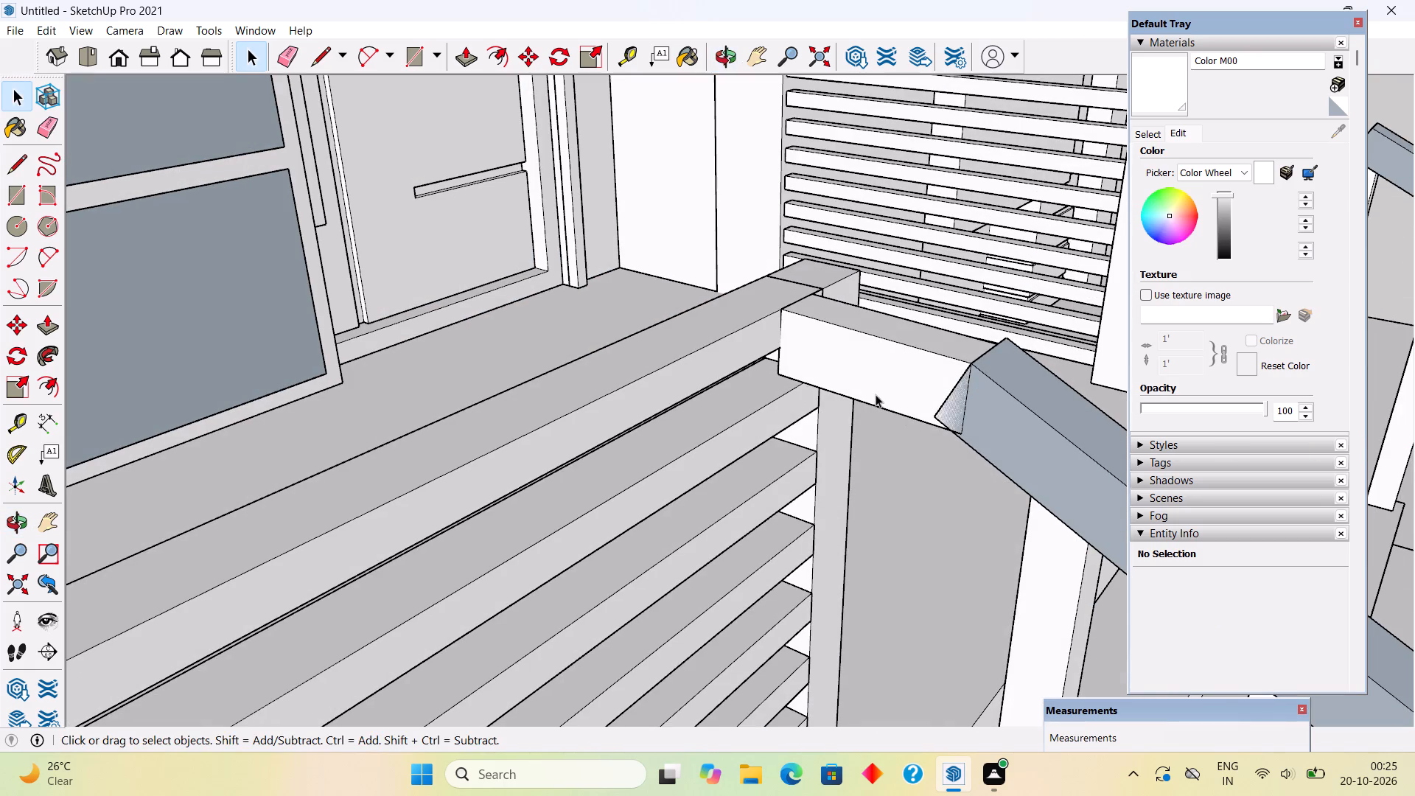
{"action": "left_click", "coordinate": [875, 393]}
{"action": "key", "text": "p"}
{"action": "left_click", "coordinate": [875, 393]}
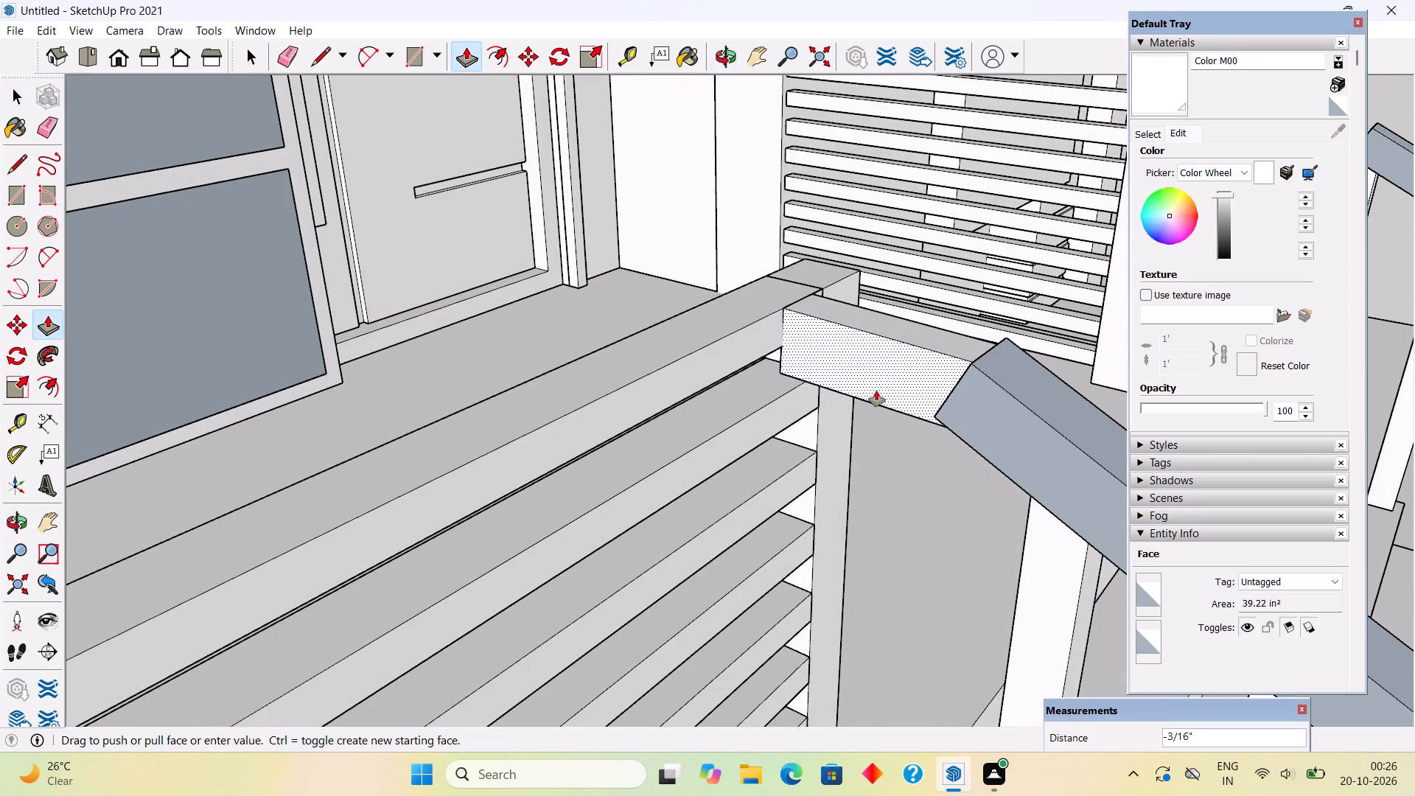
{"action": "left_click", "coordinate": [876, 391]}
{"action": "key", "text": "space"}
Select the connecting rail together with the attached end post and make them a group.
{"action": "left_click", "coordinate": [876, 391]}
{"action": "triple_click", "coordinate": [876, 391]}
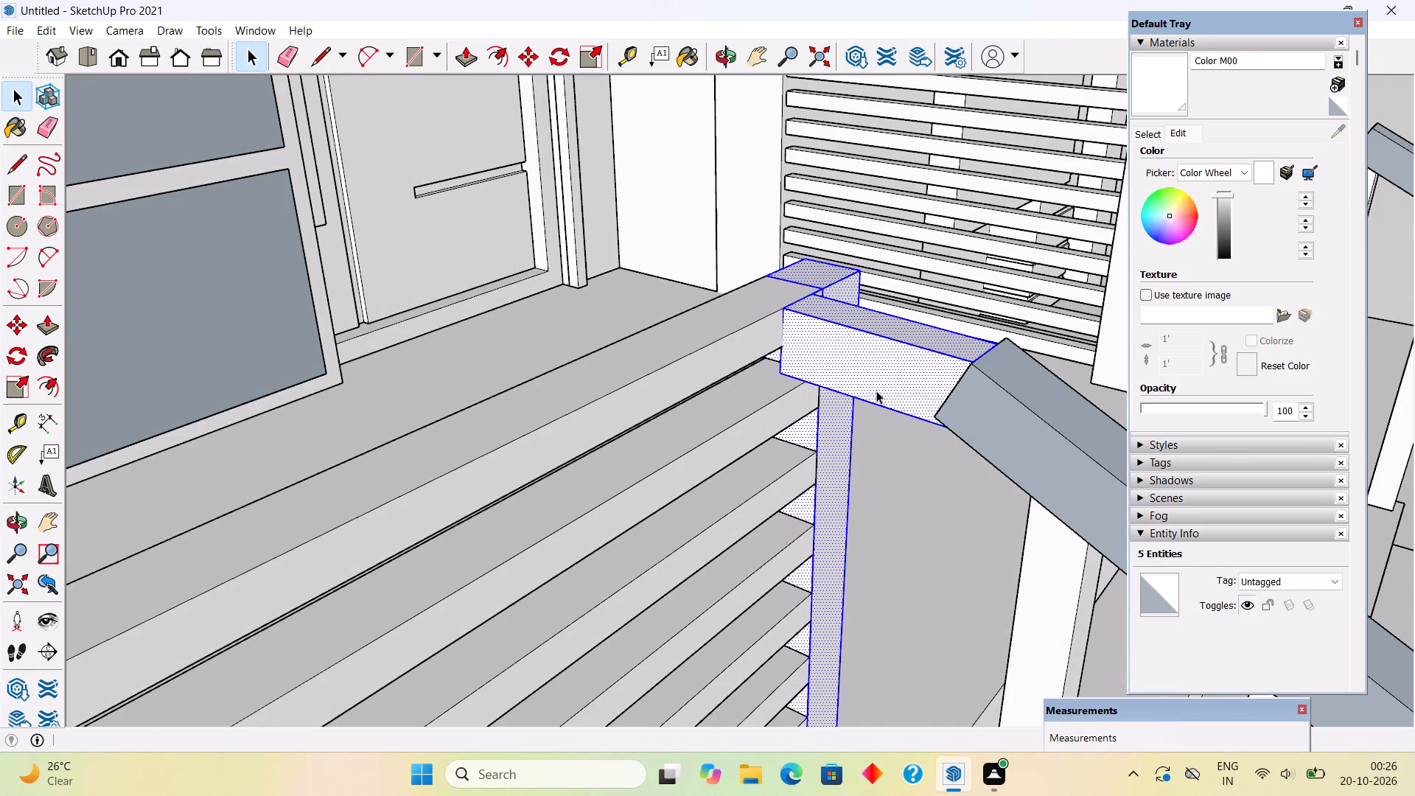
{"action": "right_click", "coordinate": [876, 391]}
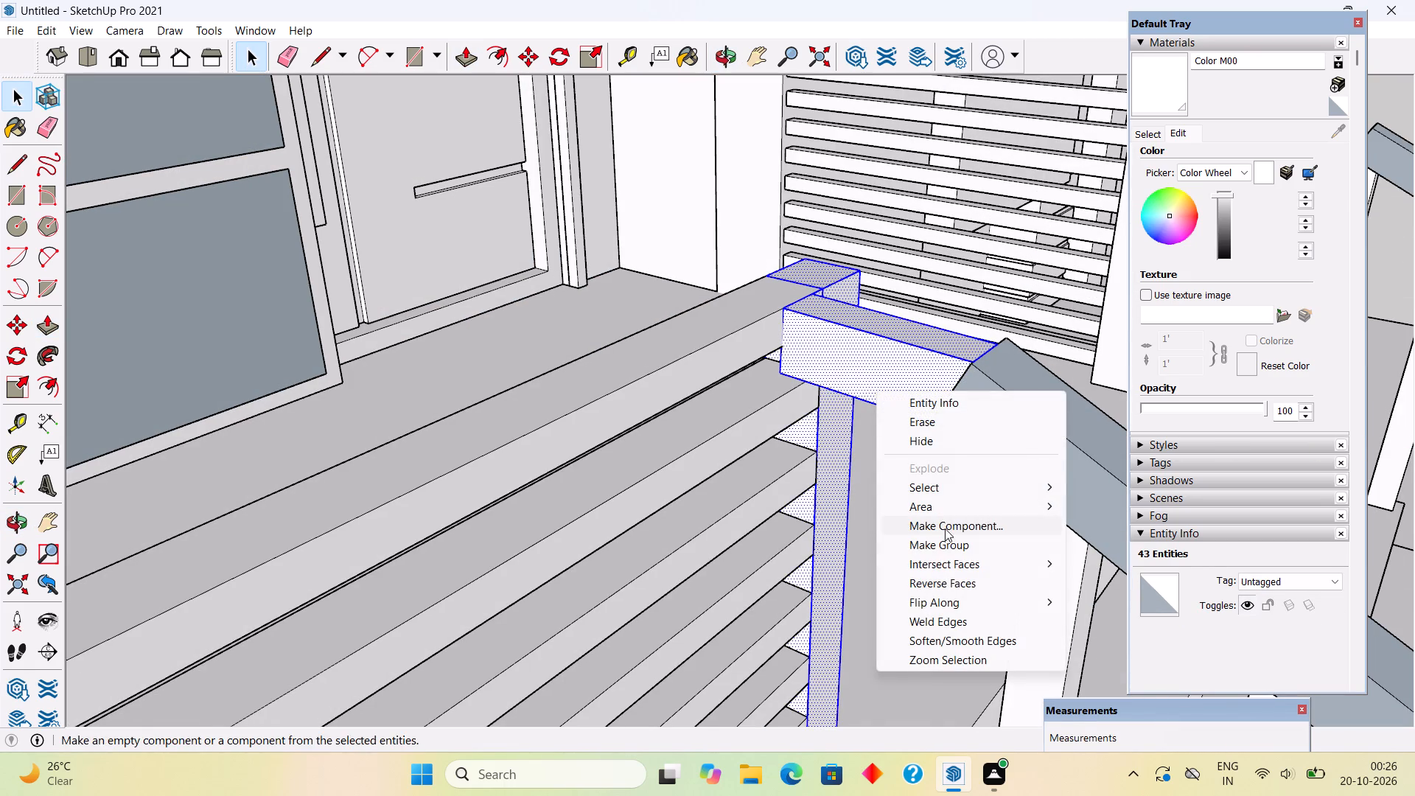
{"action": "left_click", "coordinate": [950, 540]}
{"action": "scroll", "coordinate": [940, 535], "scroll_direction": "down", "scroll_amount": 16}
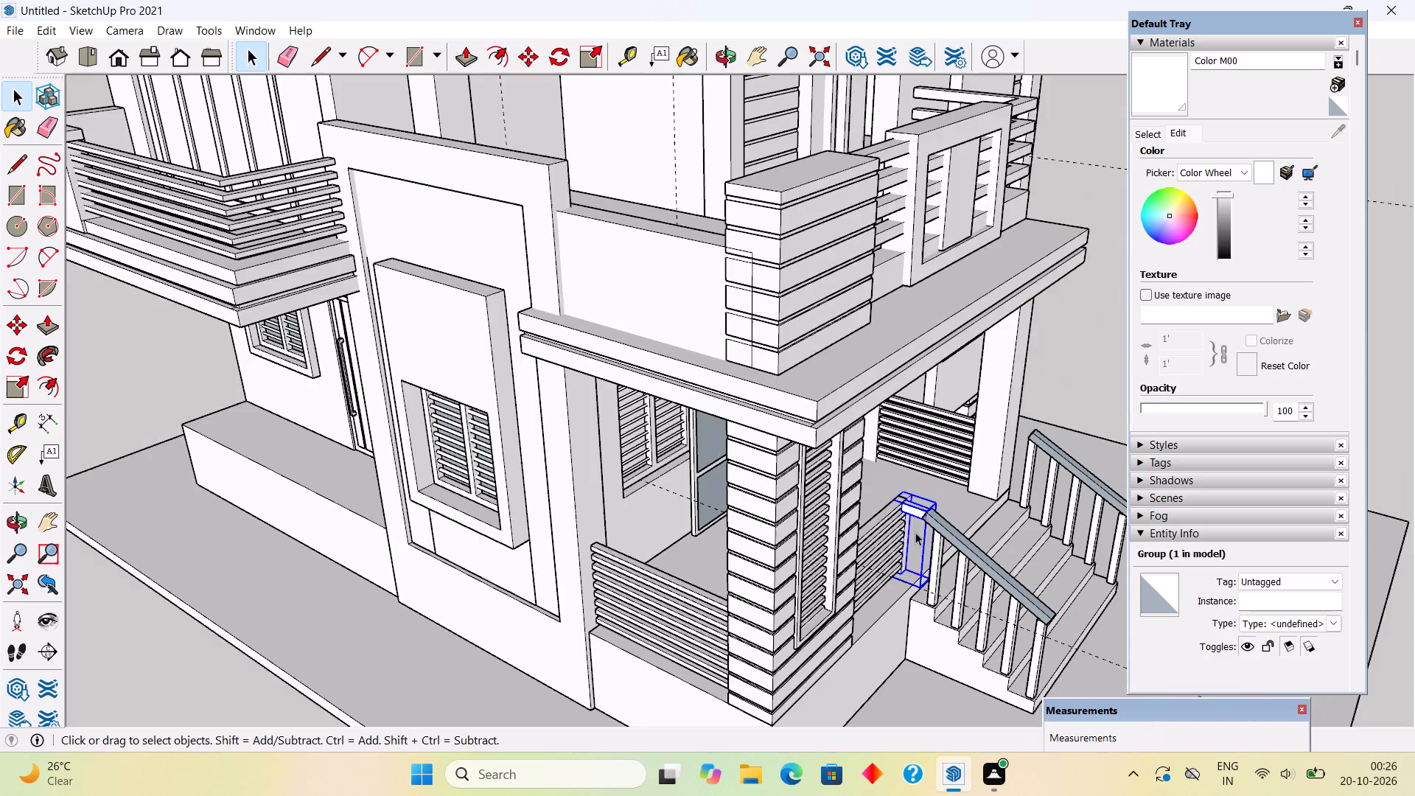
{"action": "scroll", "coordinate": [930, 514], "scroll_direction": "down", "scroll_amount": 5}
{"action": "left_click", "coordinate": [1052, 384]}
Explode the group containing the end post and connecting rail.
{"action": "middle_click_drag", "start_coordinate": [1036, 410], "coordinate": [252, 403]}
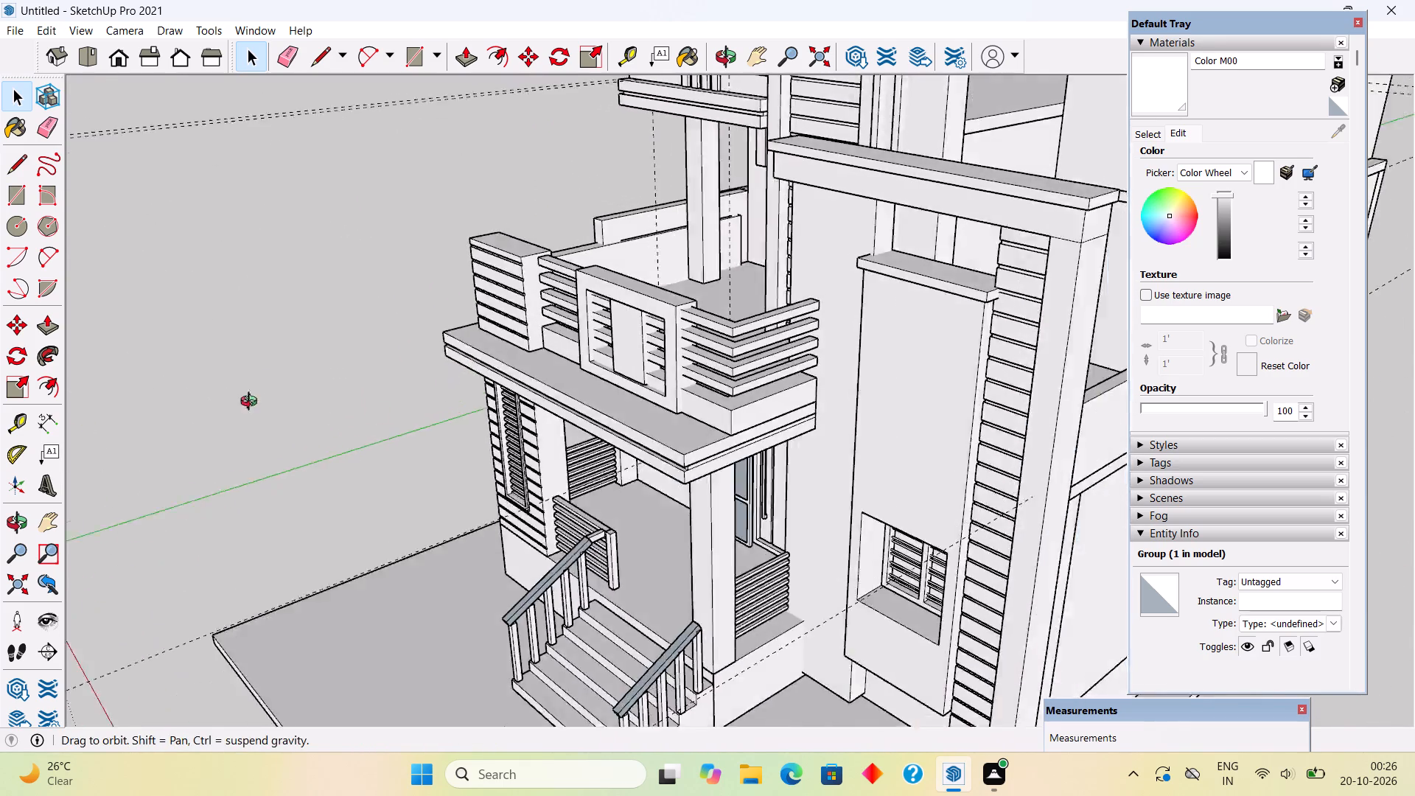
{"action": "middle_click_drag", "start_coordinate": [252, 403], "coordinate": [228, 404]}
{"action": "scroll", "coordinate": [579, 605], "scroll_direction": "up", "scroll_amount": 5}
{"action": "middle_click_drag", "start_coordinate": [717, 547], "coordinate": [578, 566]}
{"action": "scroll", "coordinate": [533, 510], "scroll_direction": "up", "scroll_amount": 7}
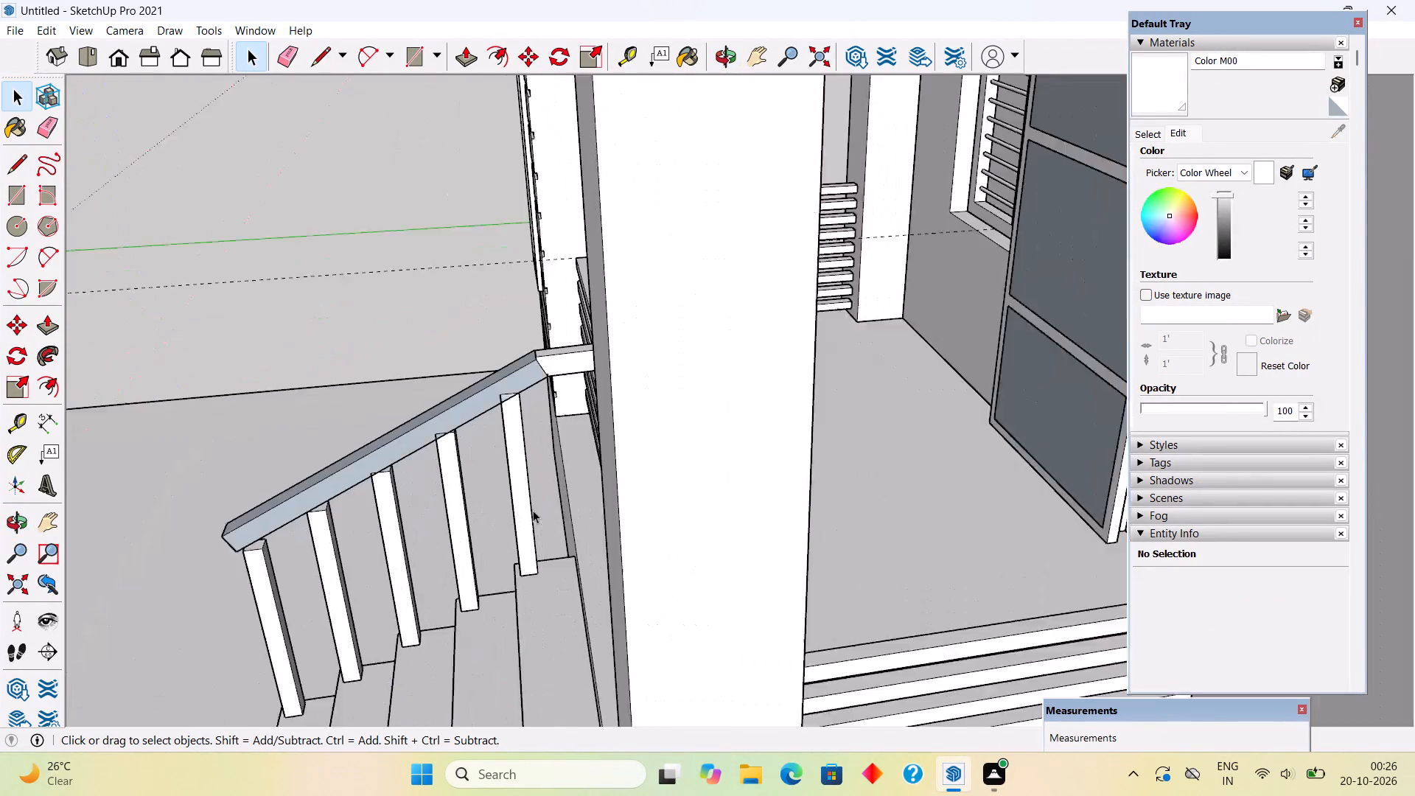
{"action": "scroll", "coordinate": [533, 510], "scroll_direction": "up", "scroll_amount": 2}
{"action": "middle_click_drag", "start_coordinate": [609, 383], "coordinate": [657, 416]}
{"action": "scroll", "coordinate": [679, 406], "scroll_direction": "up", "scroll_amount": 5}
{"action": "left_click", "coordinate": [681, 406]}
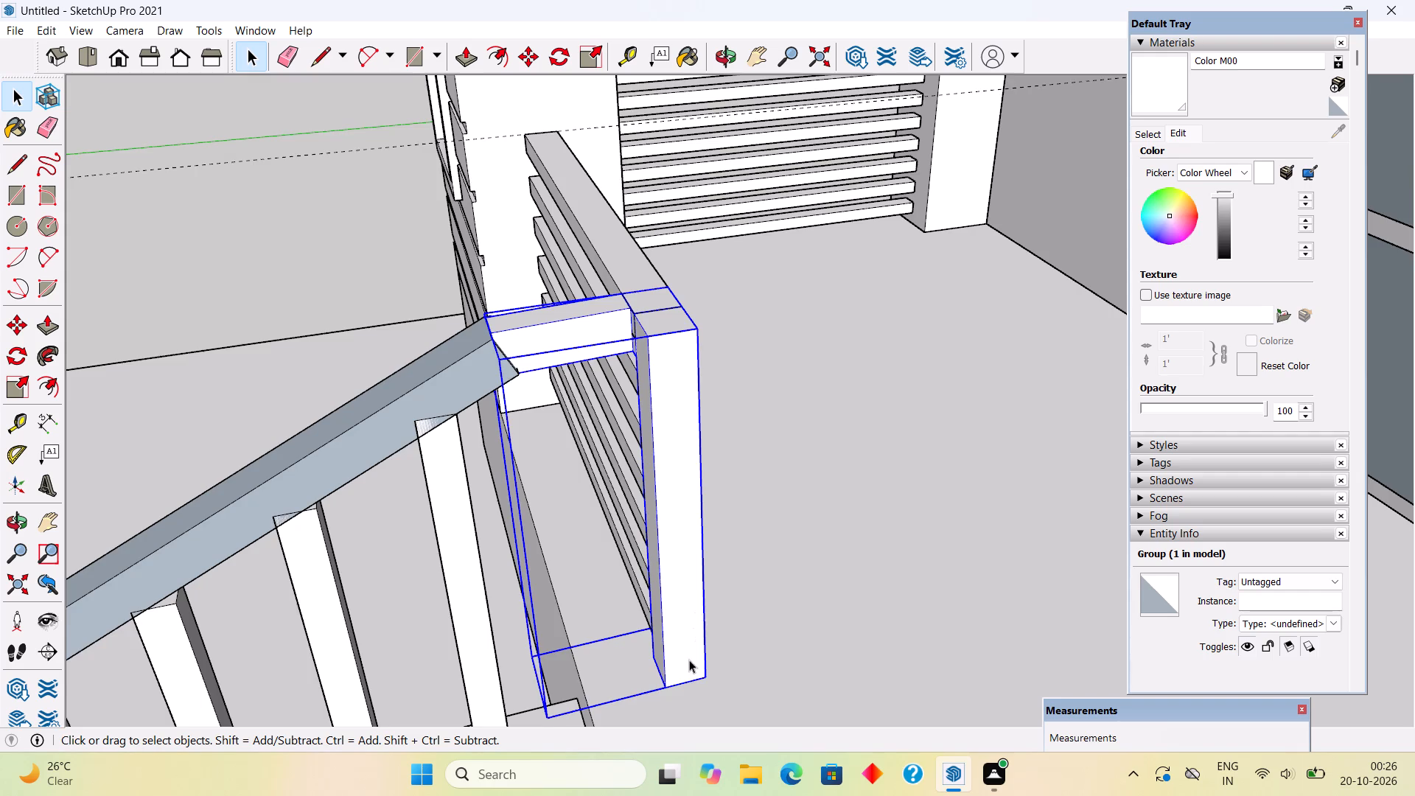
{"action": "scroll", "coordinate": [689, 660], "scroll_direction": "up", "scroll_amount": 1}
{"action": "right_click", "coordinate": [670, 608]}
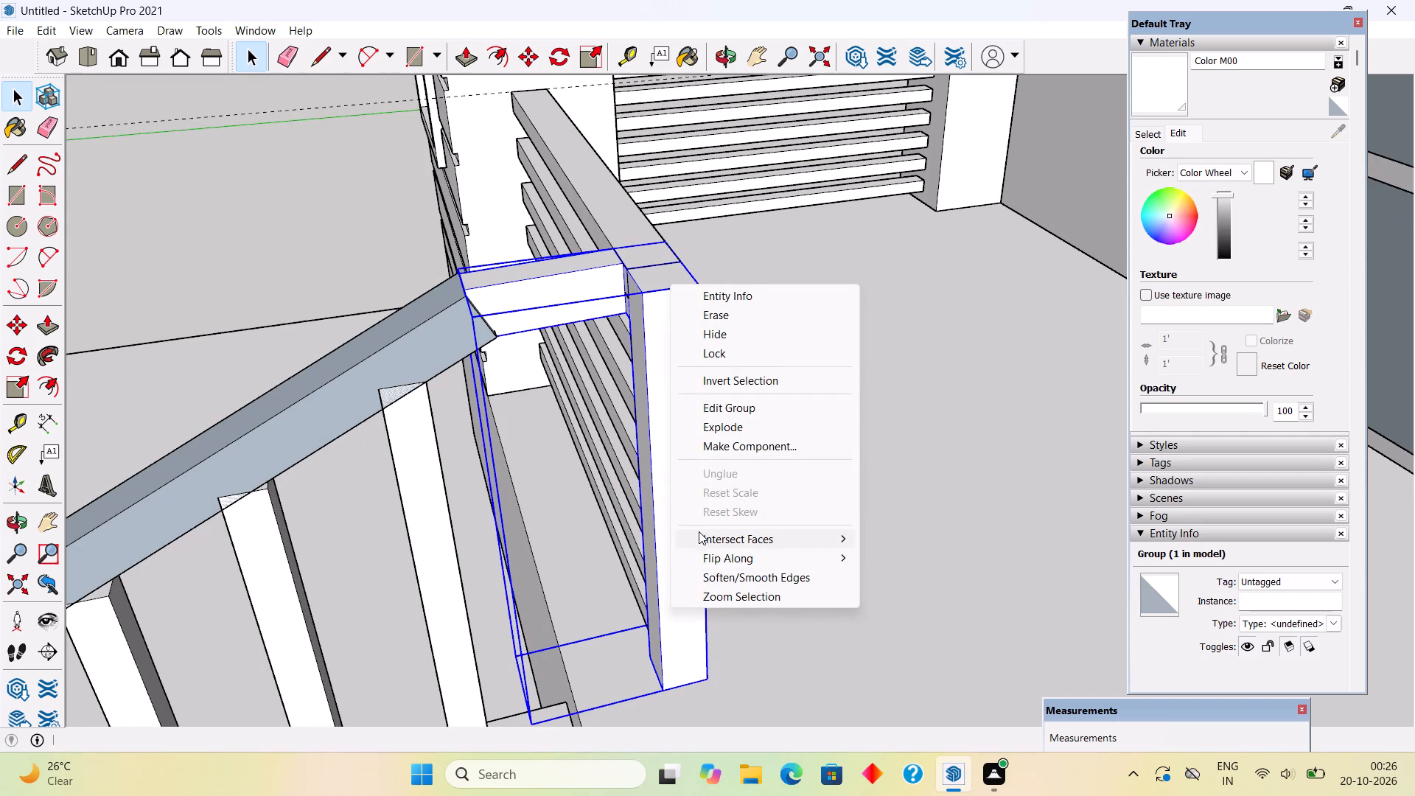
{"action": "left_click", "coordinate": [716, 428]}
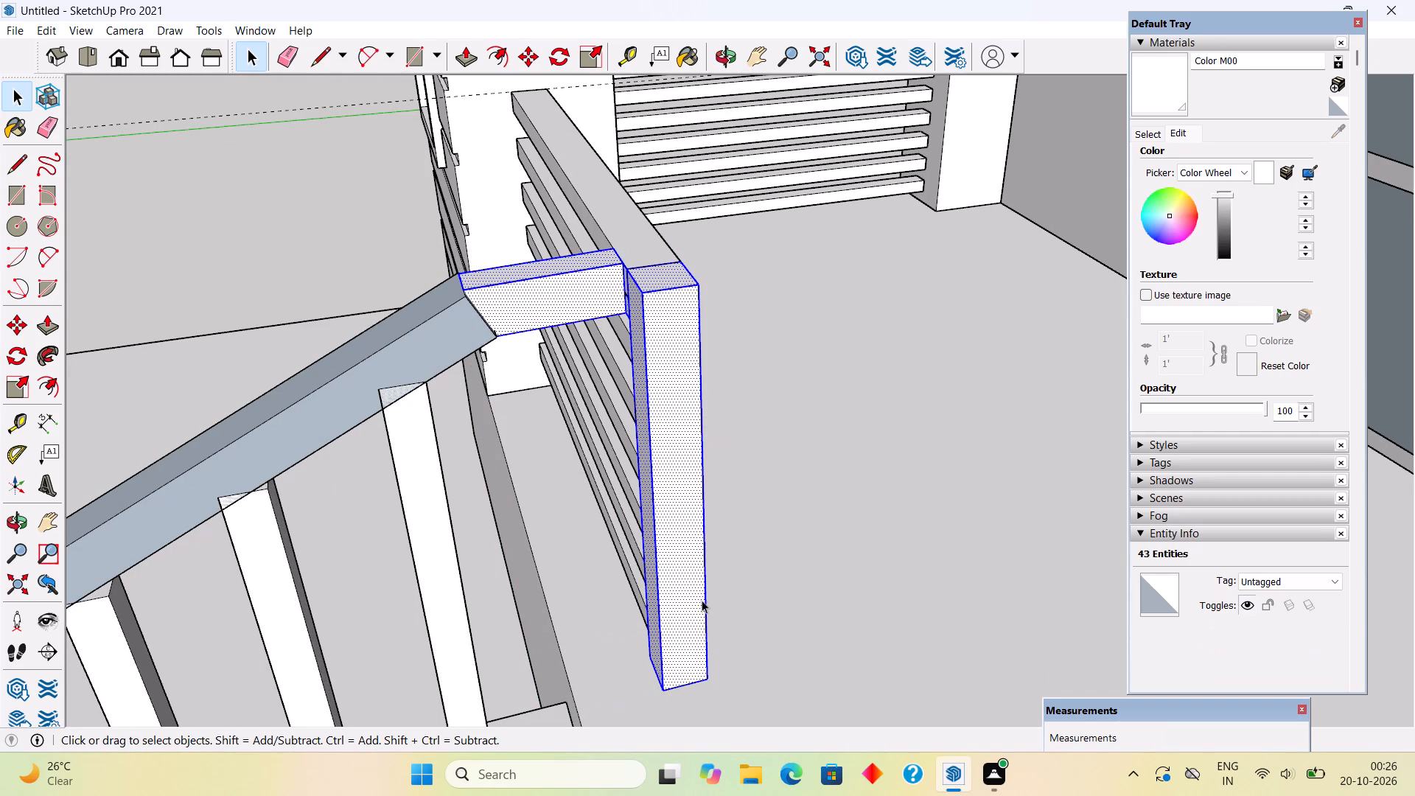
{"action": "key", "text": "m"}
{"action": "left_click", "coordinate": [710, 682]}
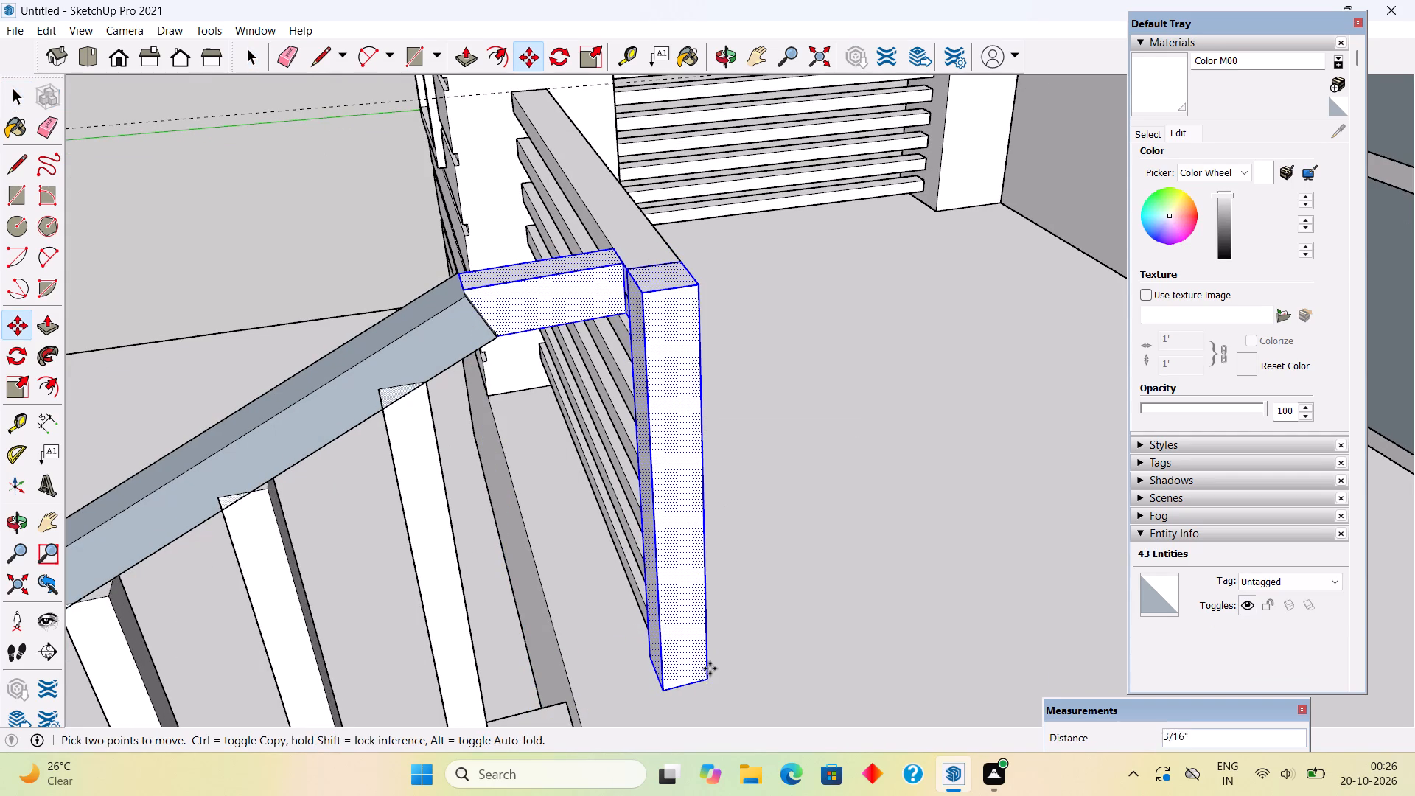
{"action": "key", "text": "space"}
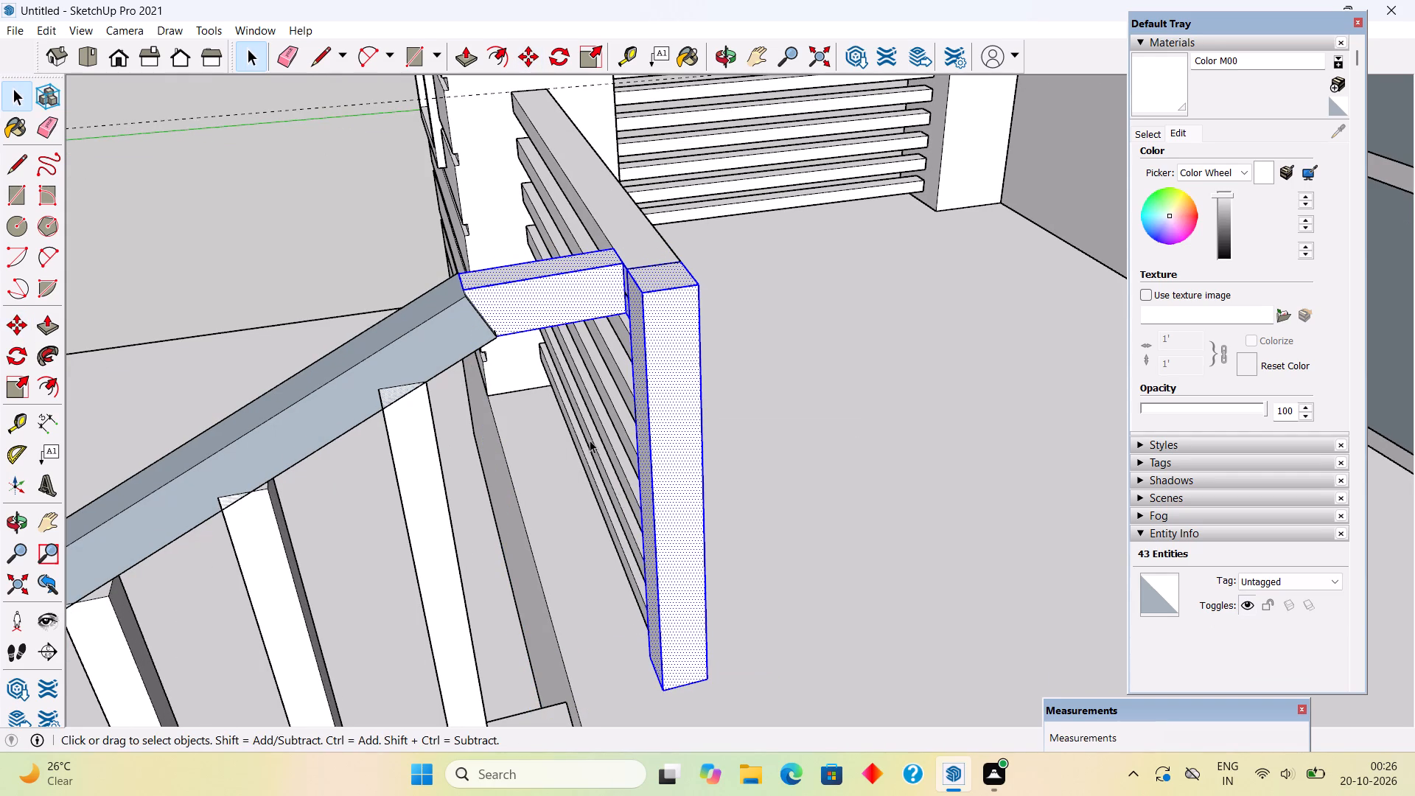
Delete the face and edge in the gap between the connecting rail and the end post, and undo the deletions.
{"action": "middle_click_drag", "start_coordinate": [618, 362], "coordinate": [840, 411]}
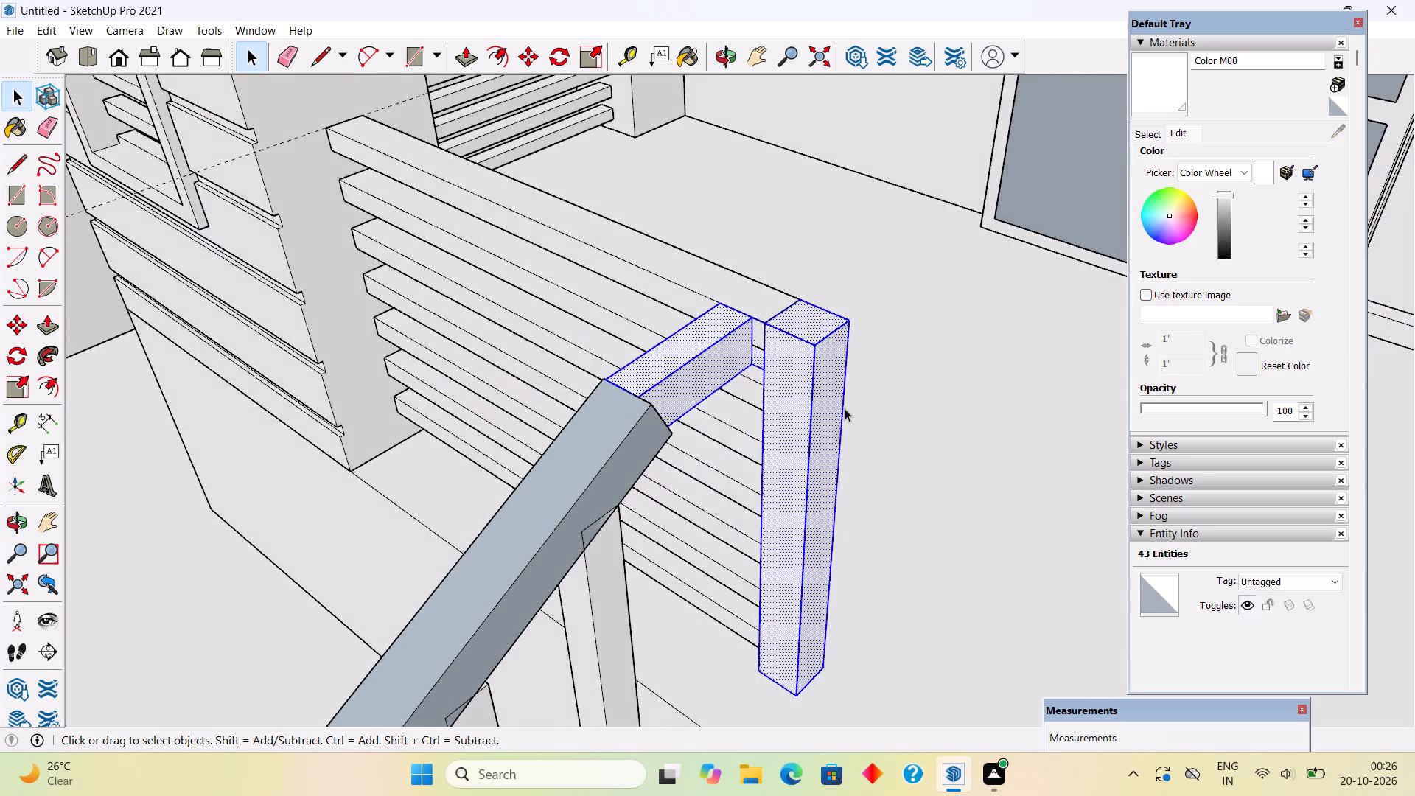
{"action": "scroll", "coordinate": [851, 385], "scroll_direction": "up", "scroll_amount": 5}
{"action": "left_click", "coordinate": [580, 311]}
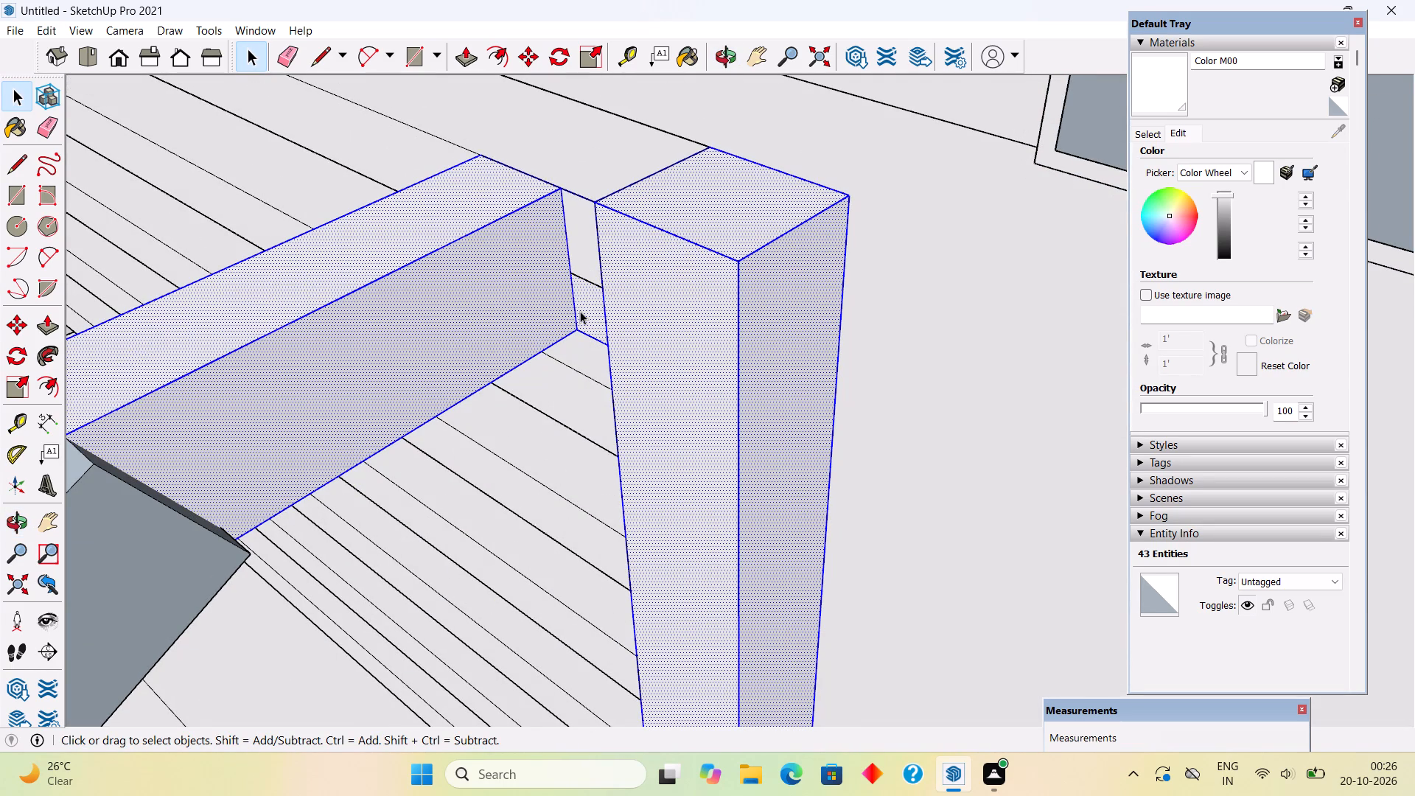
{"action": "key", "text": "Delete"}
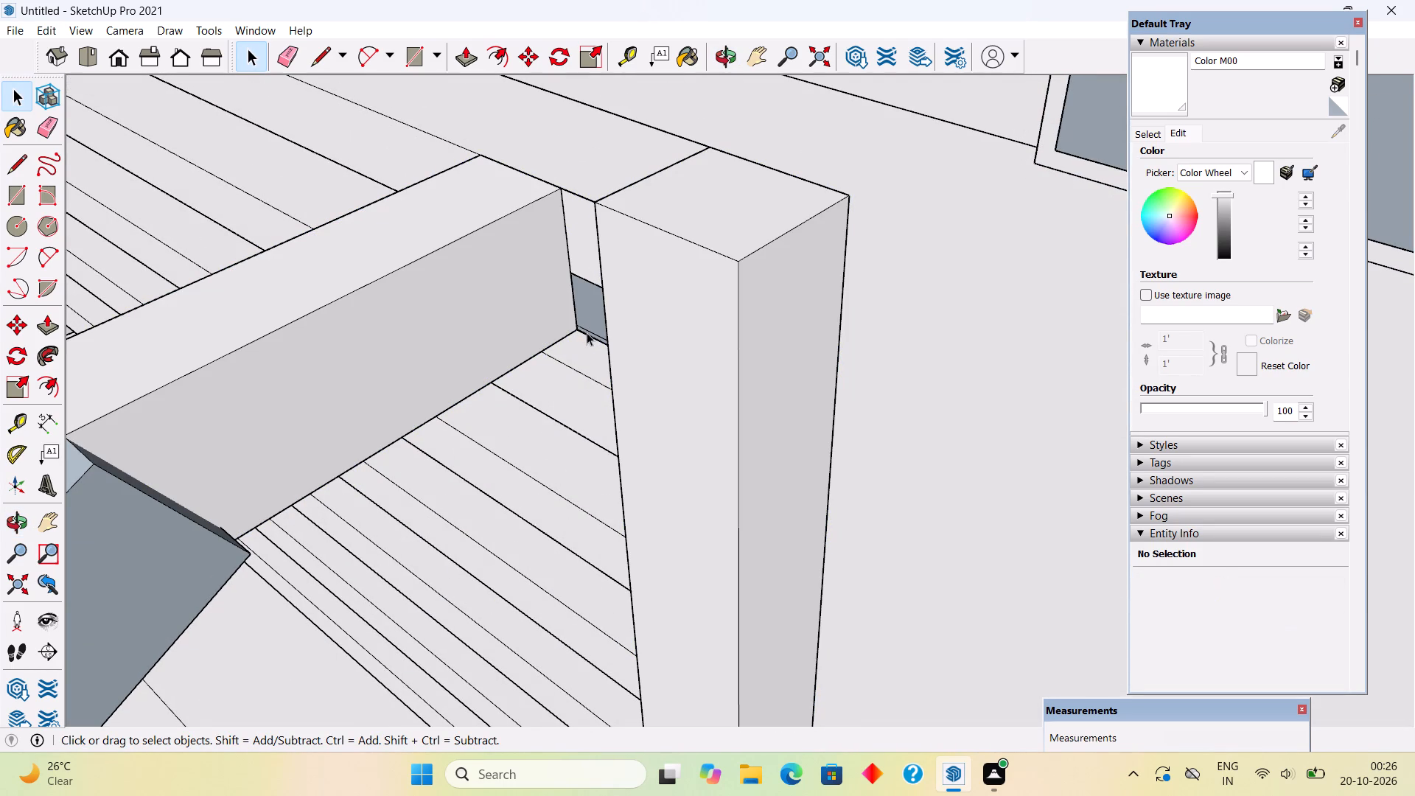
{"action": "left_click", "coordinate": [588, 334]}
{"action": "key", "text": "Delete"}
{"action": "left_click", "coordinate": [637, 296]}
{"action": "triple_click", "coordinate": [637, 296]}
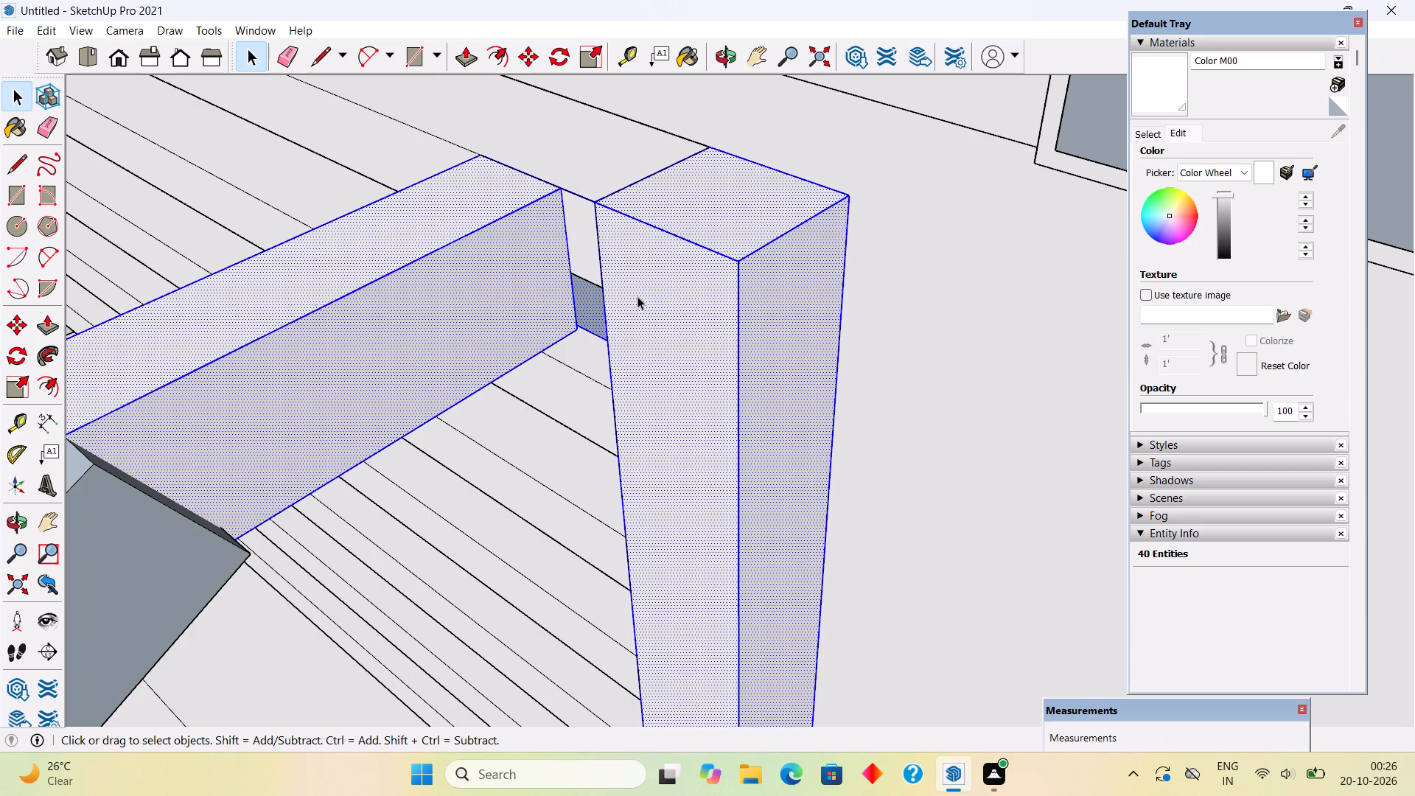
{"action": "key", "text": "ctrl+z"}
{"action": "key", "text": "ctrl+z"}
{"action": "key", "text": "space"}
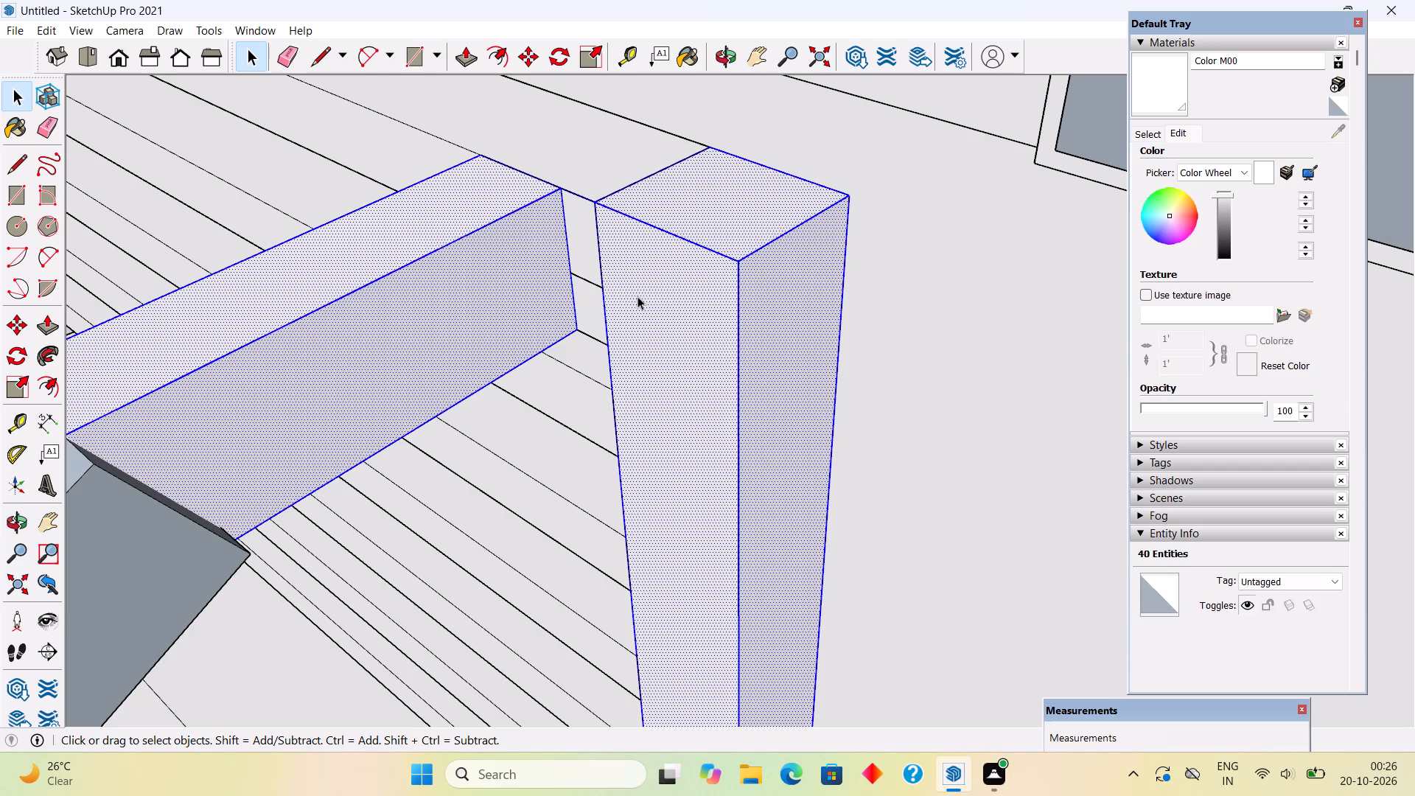
Push/pull the end post's slat-side face so it aligns with the side of the connecting rail.
{"action": "scroll", "coordinate": [637, 296], "scroll_direction": "down", "scroll_amount": 12}
{"action": "scroll", "coordinate": [637, 299], "scroll_direction": "up", "scroll_amount": 1}
{"action": "scroll", "coordinate": [637, 299], "scroll_direction": "down", "scroll_amount": 4}
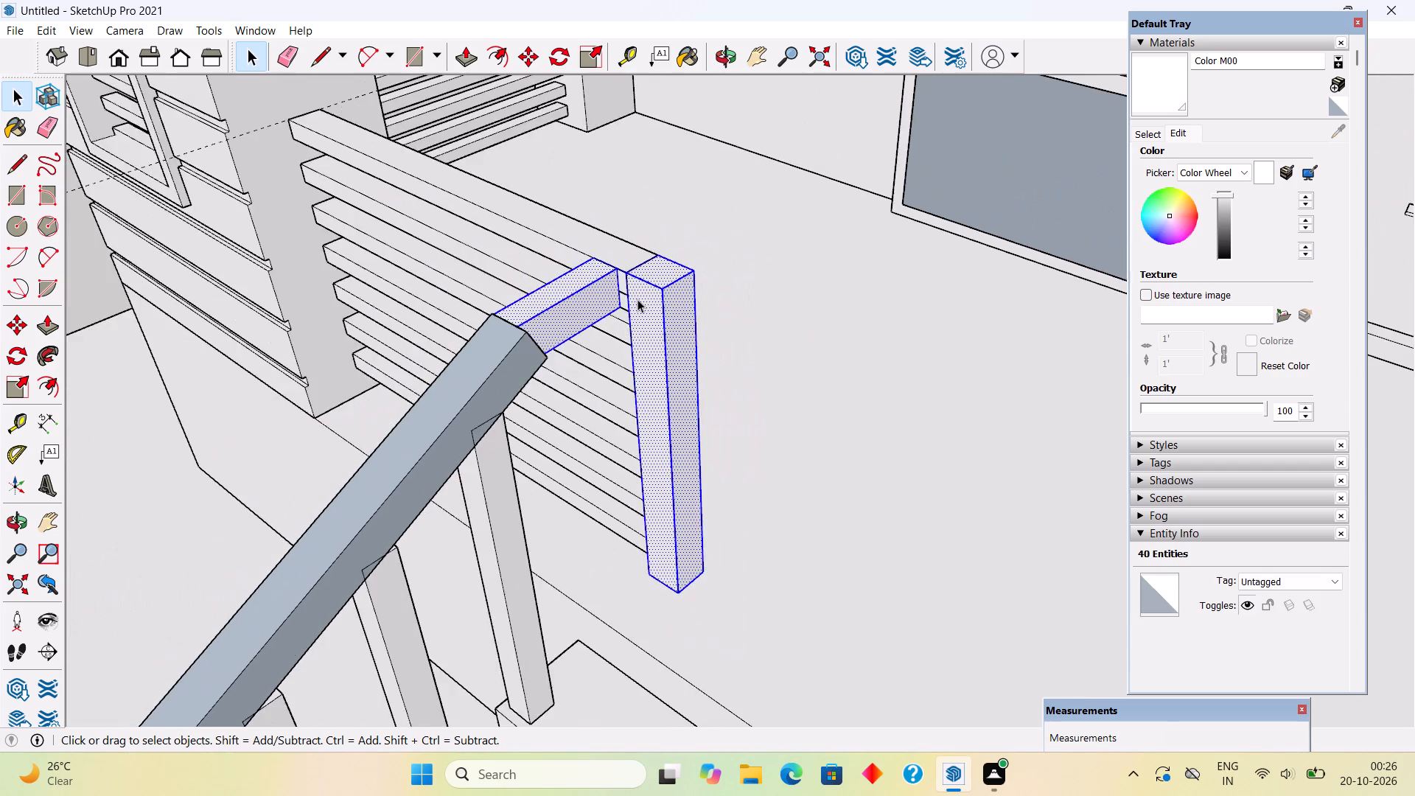
{"action": "middle_click_drag", "start_coordinate": [660, 322], "coordinate": [1180, 305]}
{"action": "scroll", "coordinate": [820, 342], "scroll_direction": "up", "scroll_amount": 5}
{"action": "left_click", "coordinate": [820, 354]}
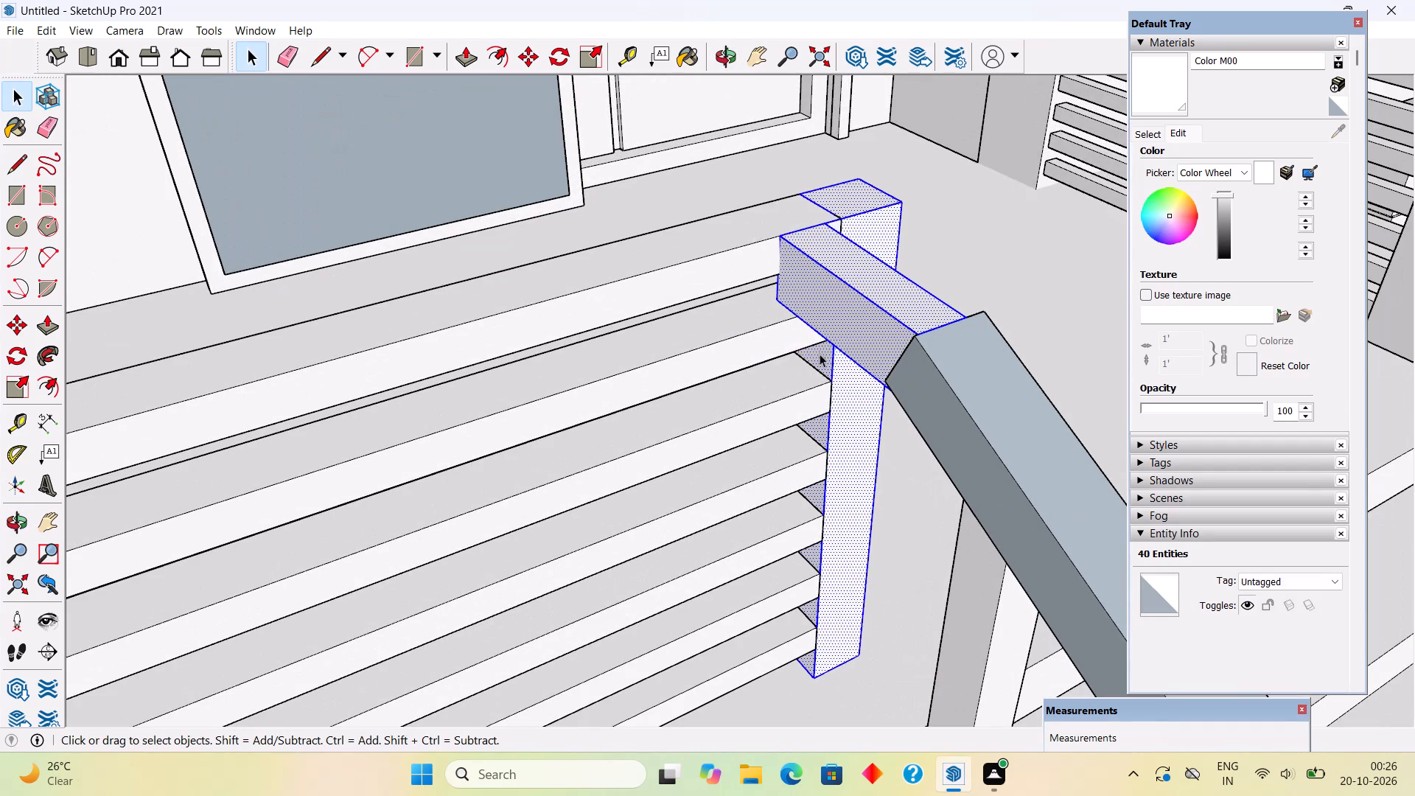
{"action": "key", "text": "p"}
{"action": "left_click", "coordinate": [820, 354]}
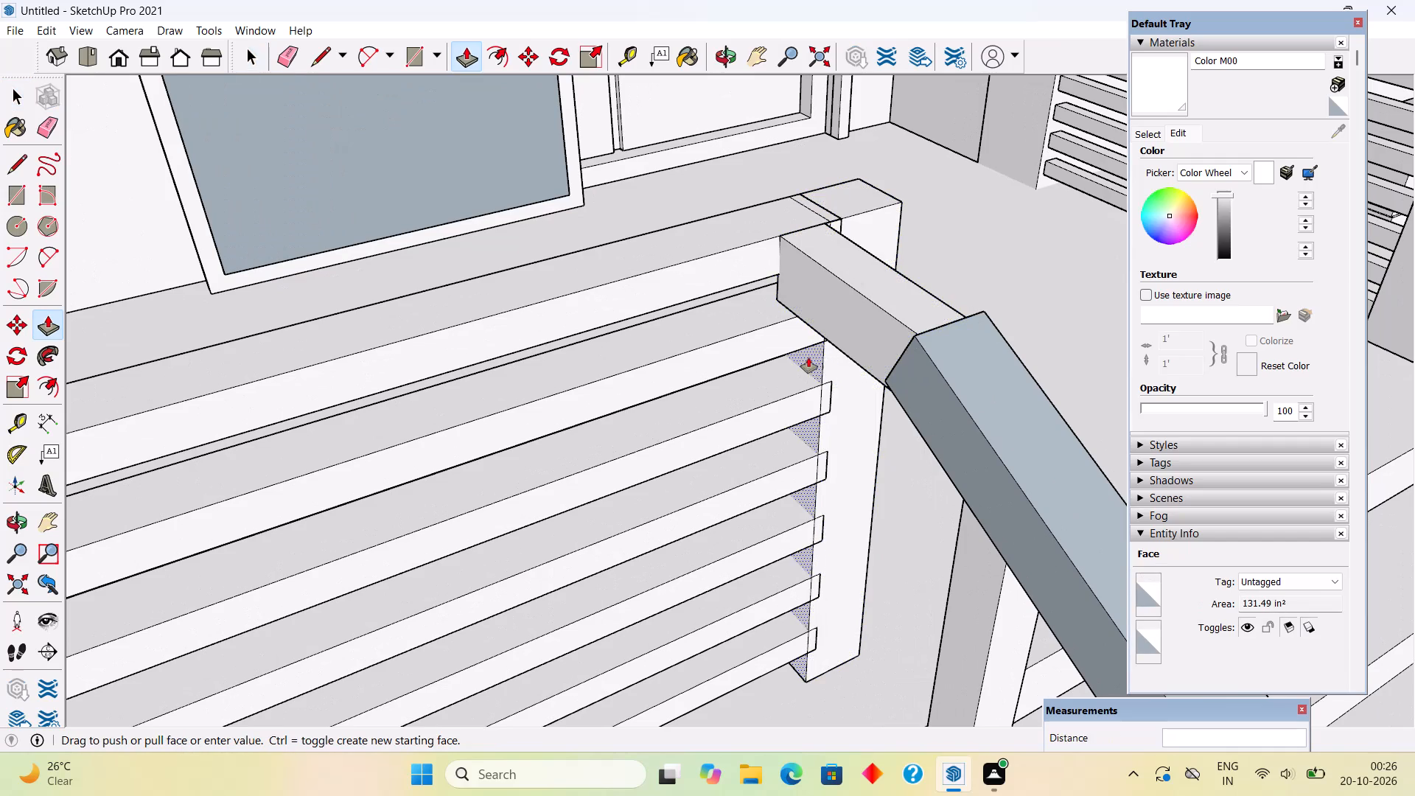
{"action": "left_click", "coordinate": [778, 304]}
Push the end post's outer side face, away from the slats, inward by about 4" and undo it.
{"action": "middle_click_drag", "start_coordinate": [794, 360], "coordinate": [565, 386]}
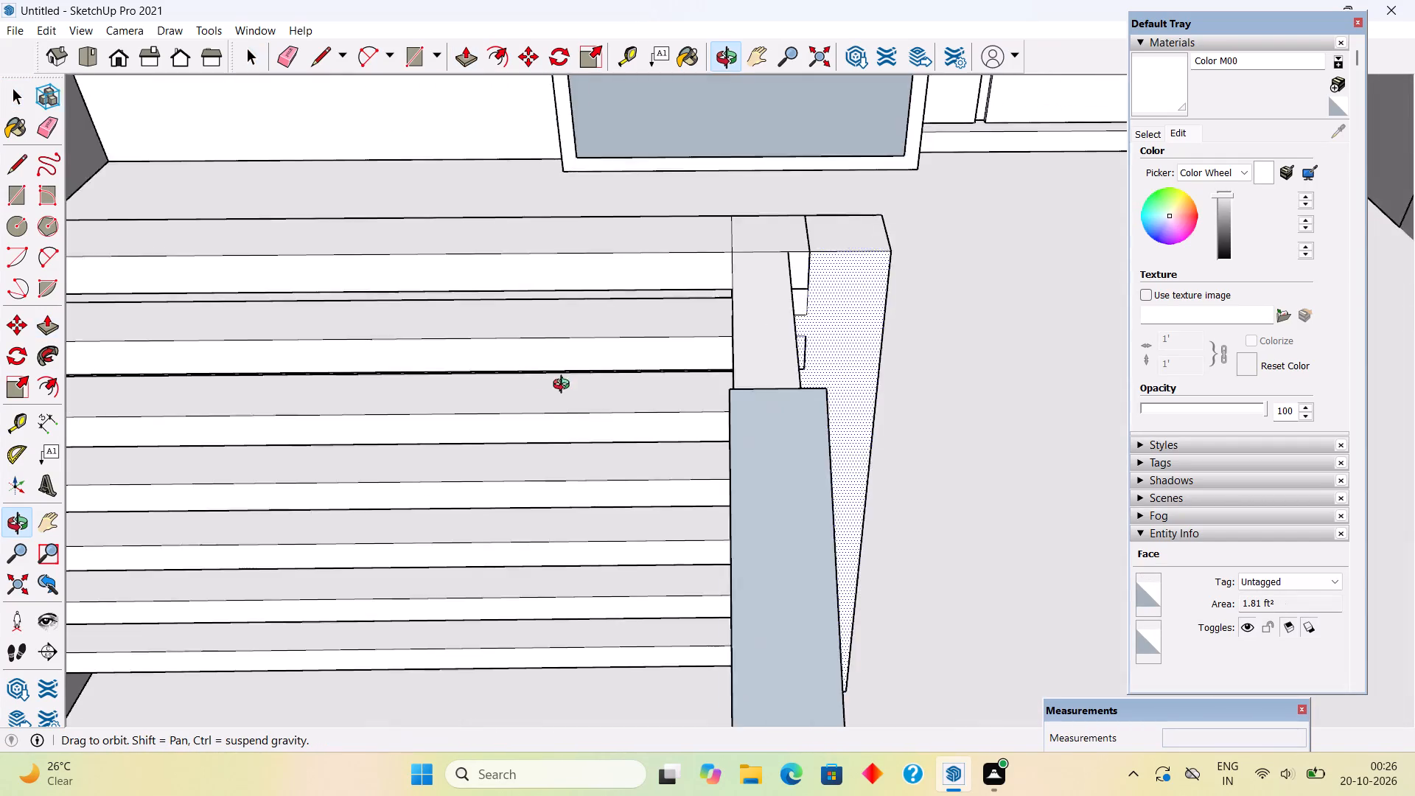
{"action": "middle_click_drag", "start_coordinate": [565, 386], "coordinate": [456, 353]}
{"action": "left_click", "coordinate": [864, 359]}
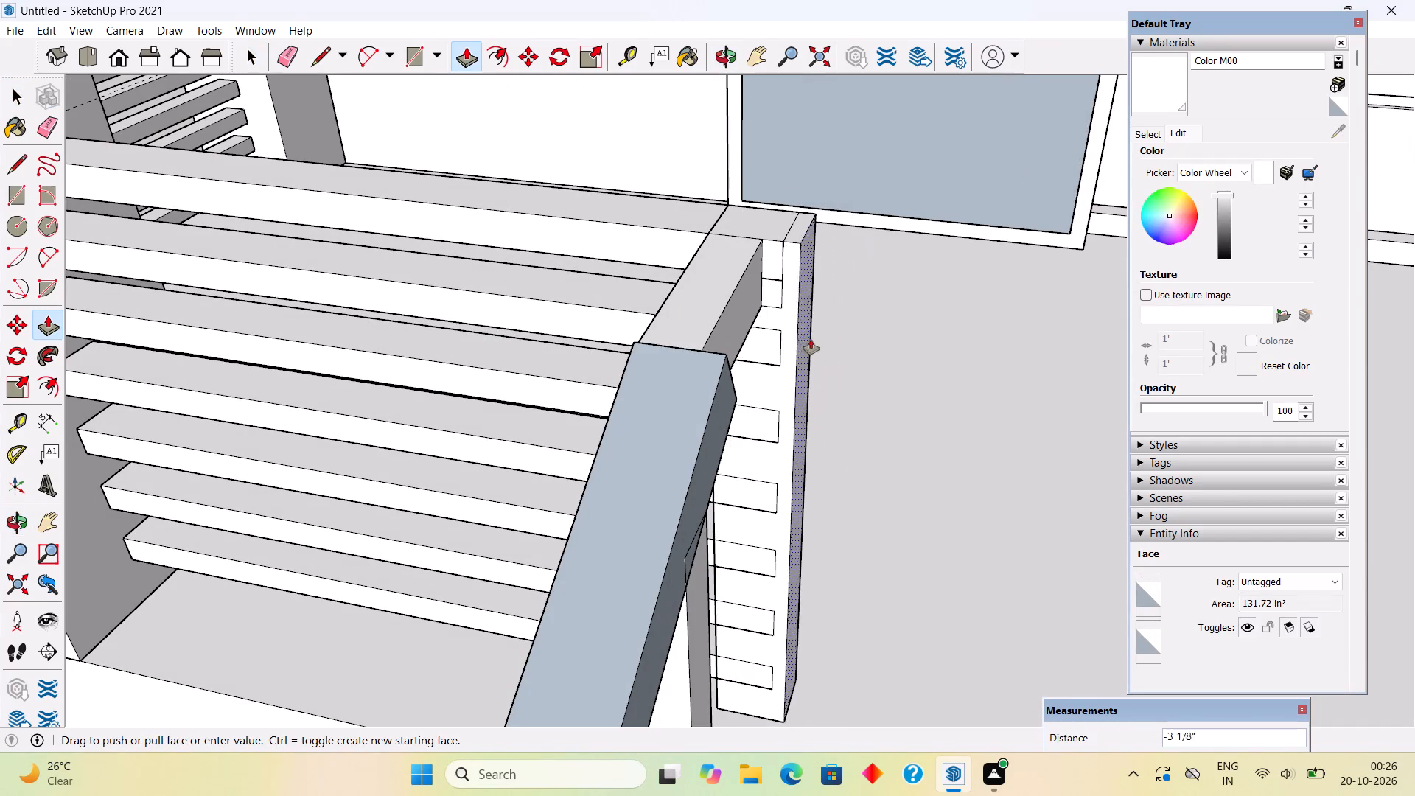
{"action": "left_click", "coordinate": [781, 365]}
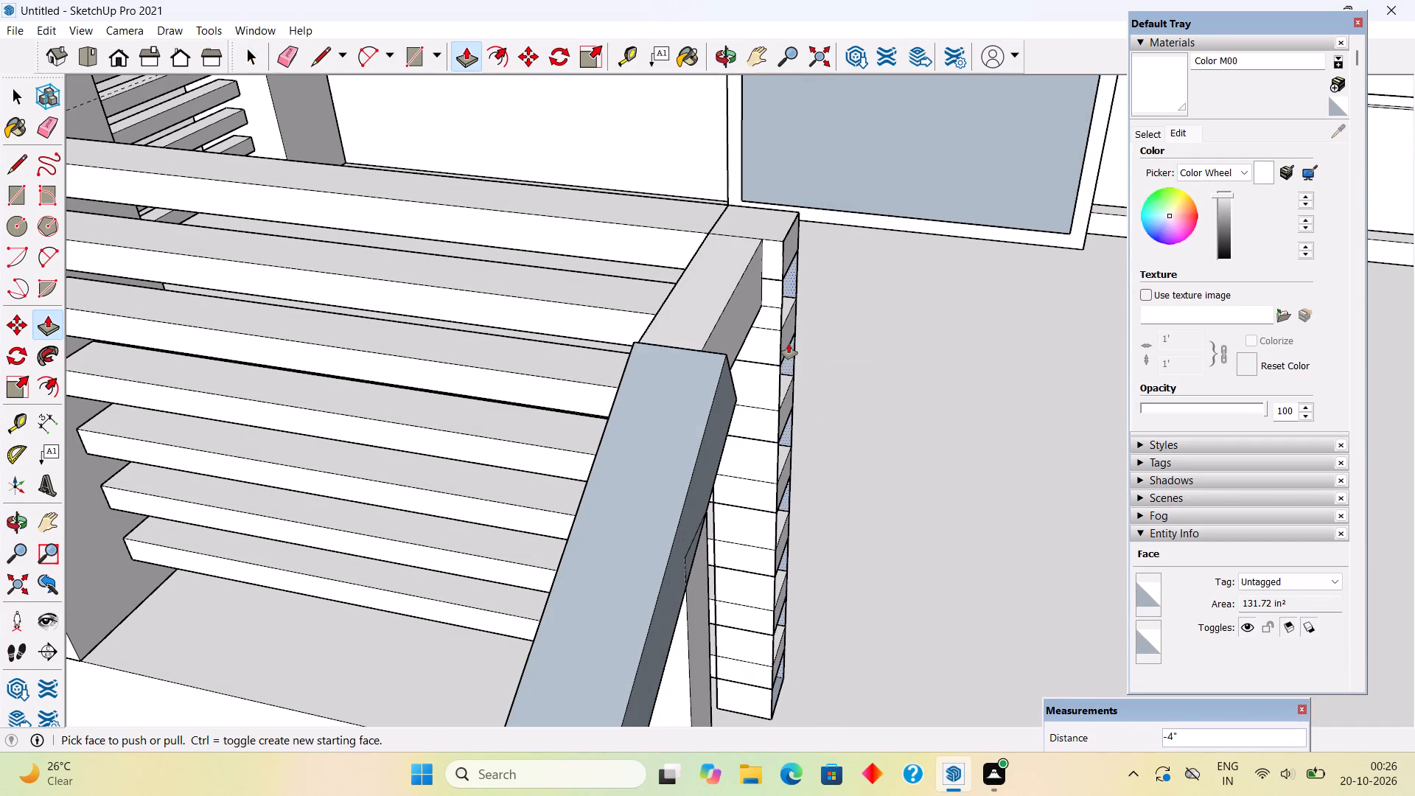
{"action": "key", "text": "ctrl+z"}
Push the end post's outer side face inward by about 3 3/4" to slim the post.
{"action": "left_click", "coordinate": [862, 351]}
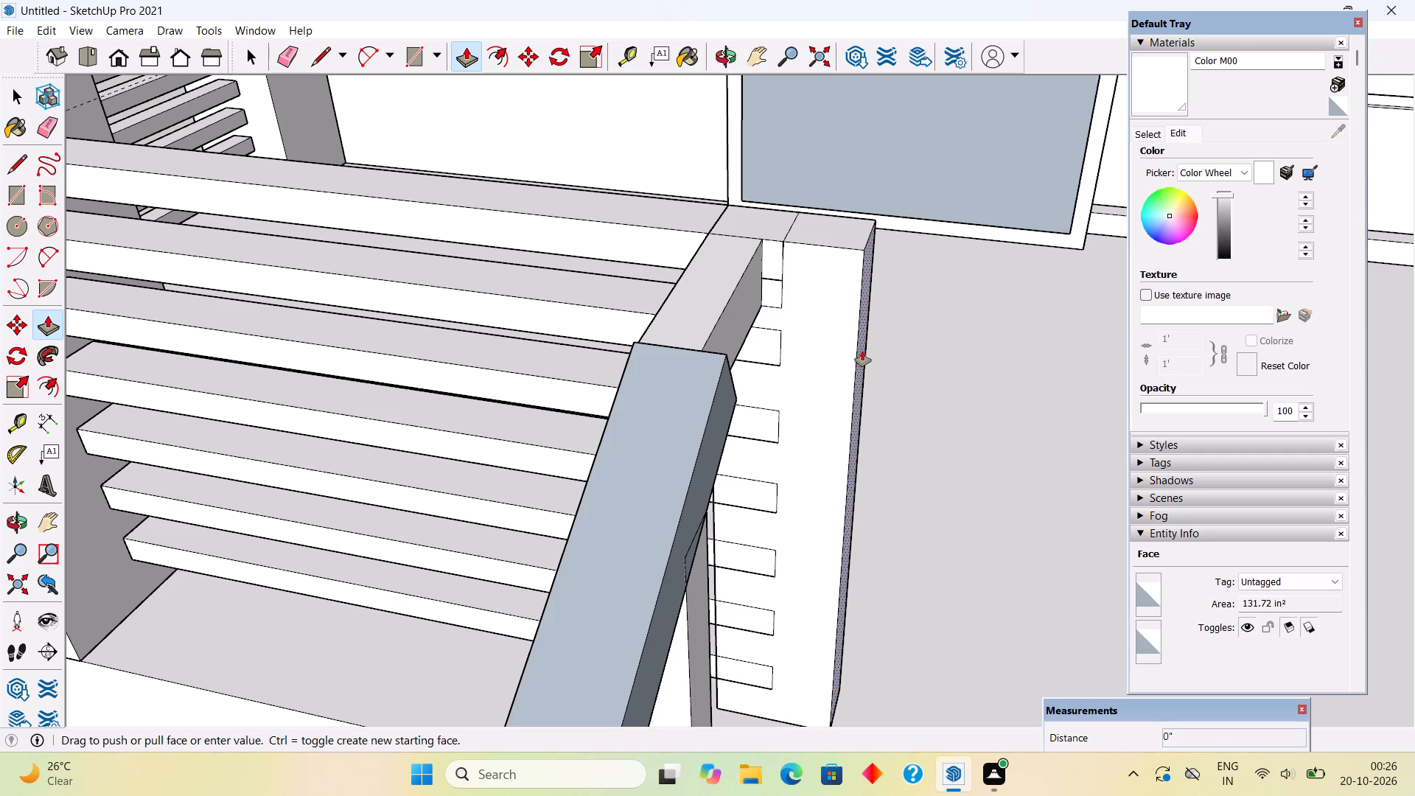
{"action": "left_click", "coordinate": [792, 360]}
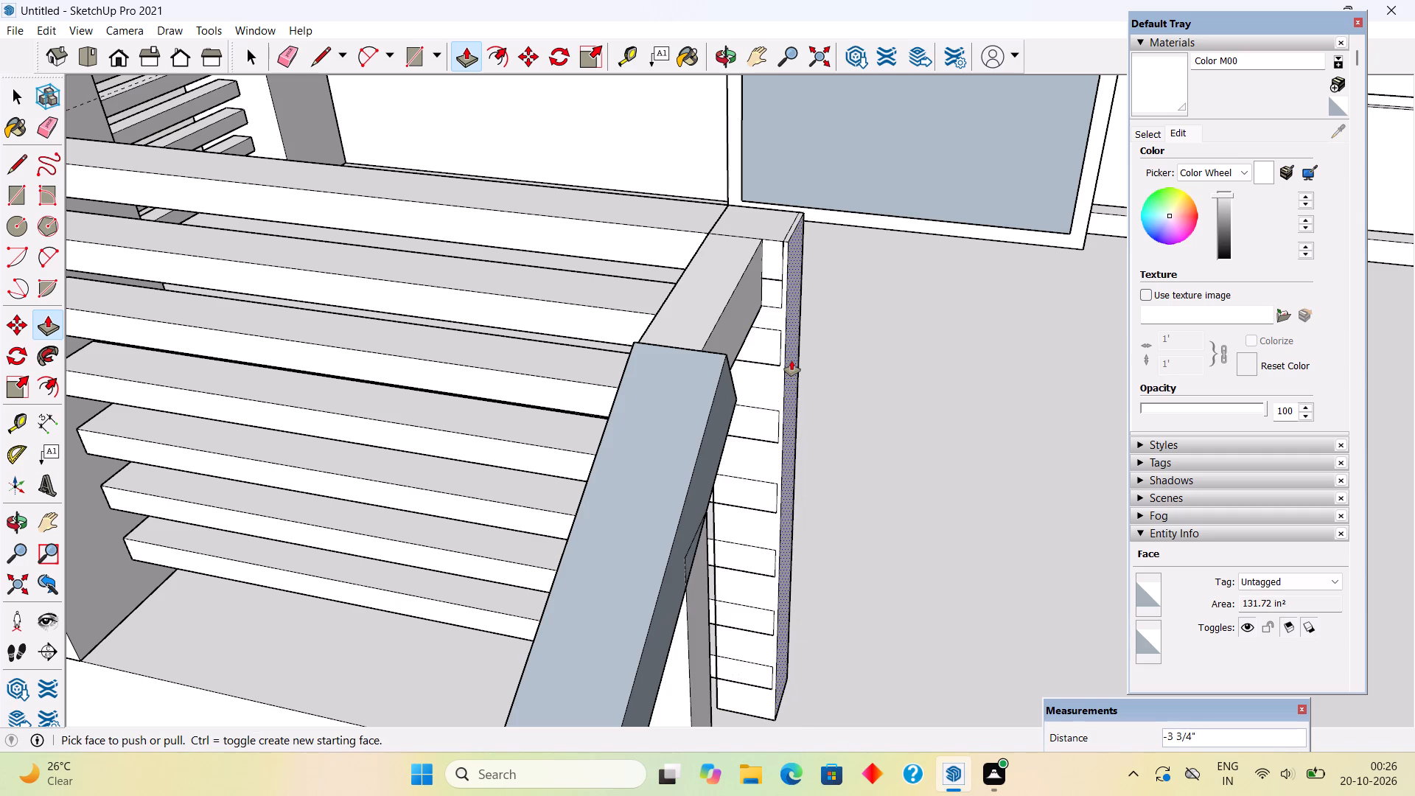
{"action": "key", "text": "space"}
{"action": "key", "text": "space"}
Pull the end post's front face, below the connecting rail, forward by about 11/16".
{"action": "scroll", "coordinate": [792, 360], "scroll_direction": "down", "scroll_amount": 5}
{"action": "left_click", "coordinate": [769, 417]}
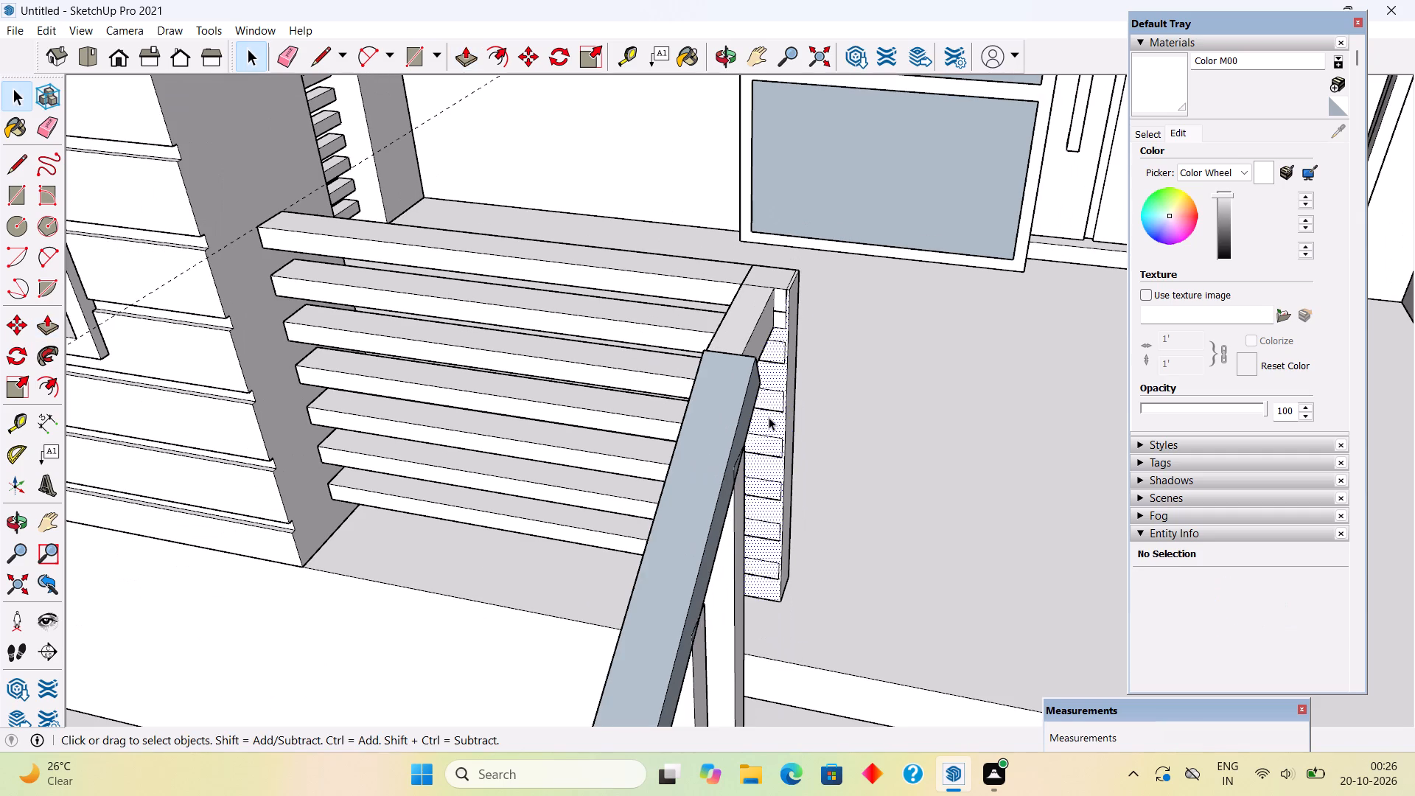
{"action": "scroll", "coordinate": [769, 417], "scroll_direction": "up", "scroll_amount": 2}
{"action": "key", "text": "p"}
{"action": "left_click", "coordinate": [769, 417]}
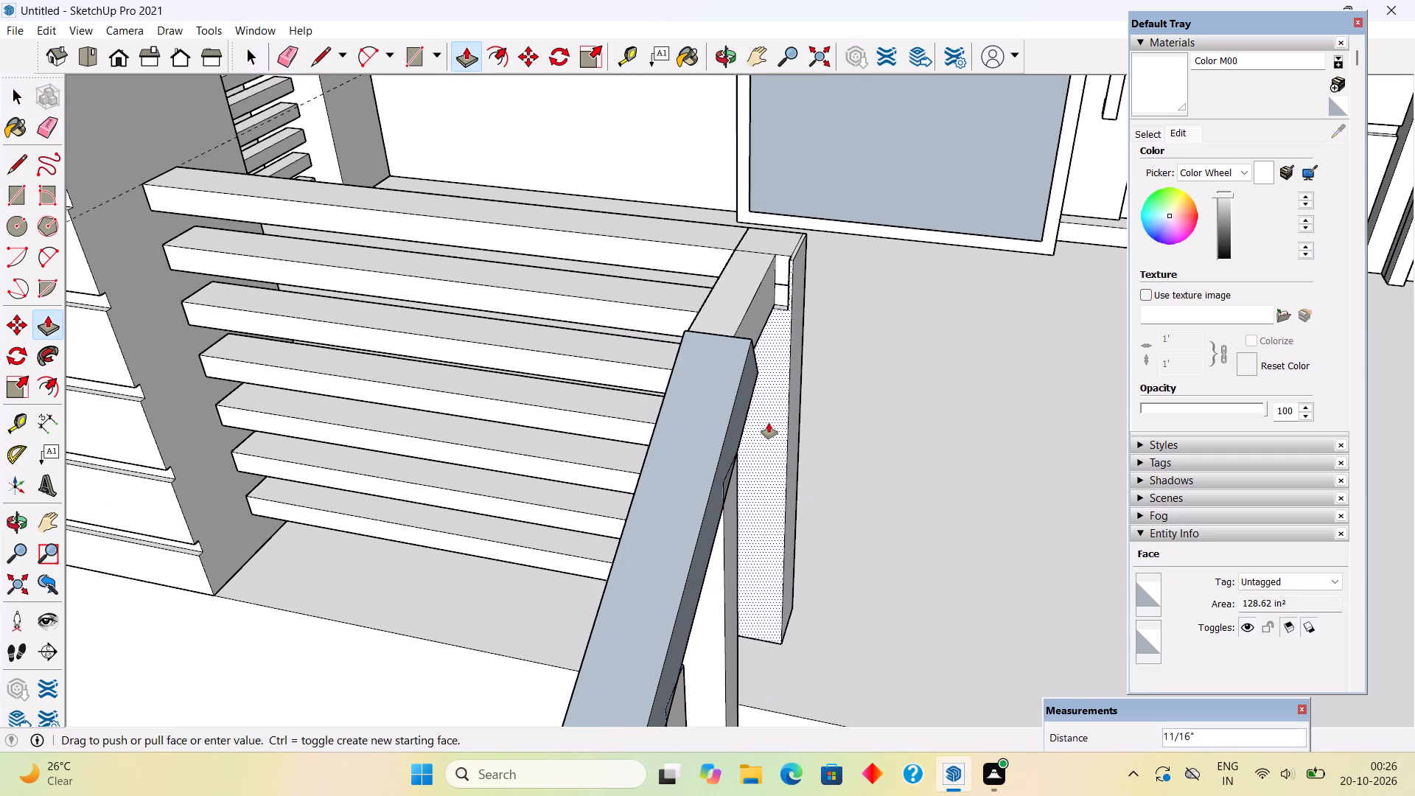
{"action": "left_click", "coordinate": [769, 423]}
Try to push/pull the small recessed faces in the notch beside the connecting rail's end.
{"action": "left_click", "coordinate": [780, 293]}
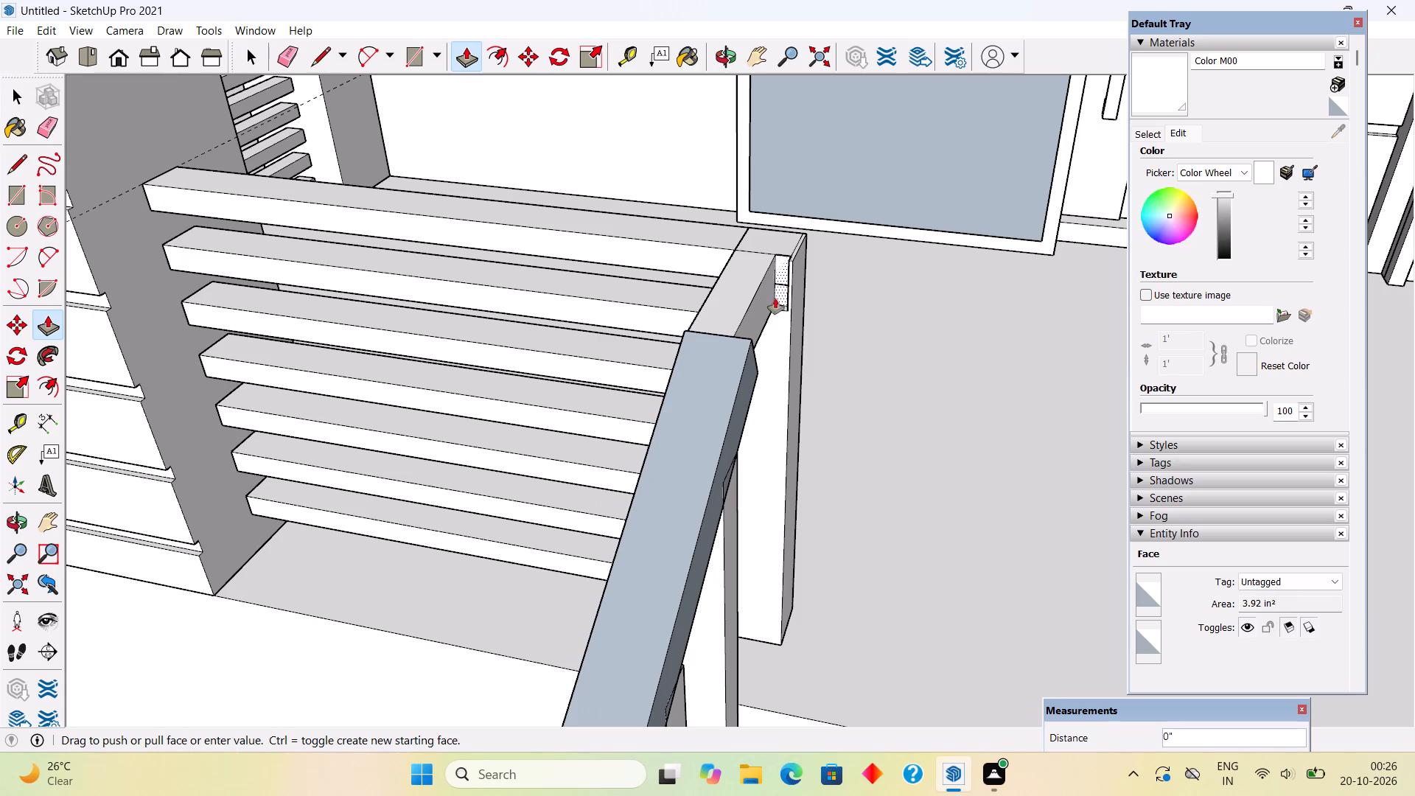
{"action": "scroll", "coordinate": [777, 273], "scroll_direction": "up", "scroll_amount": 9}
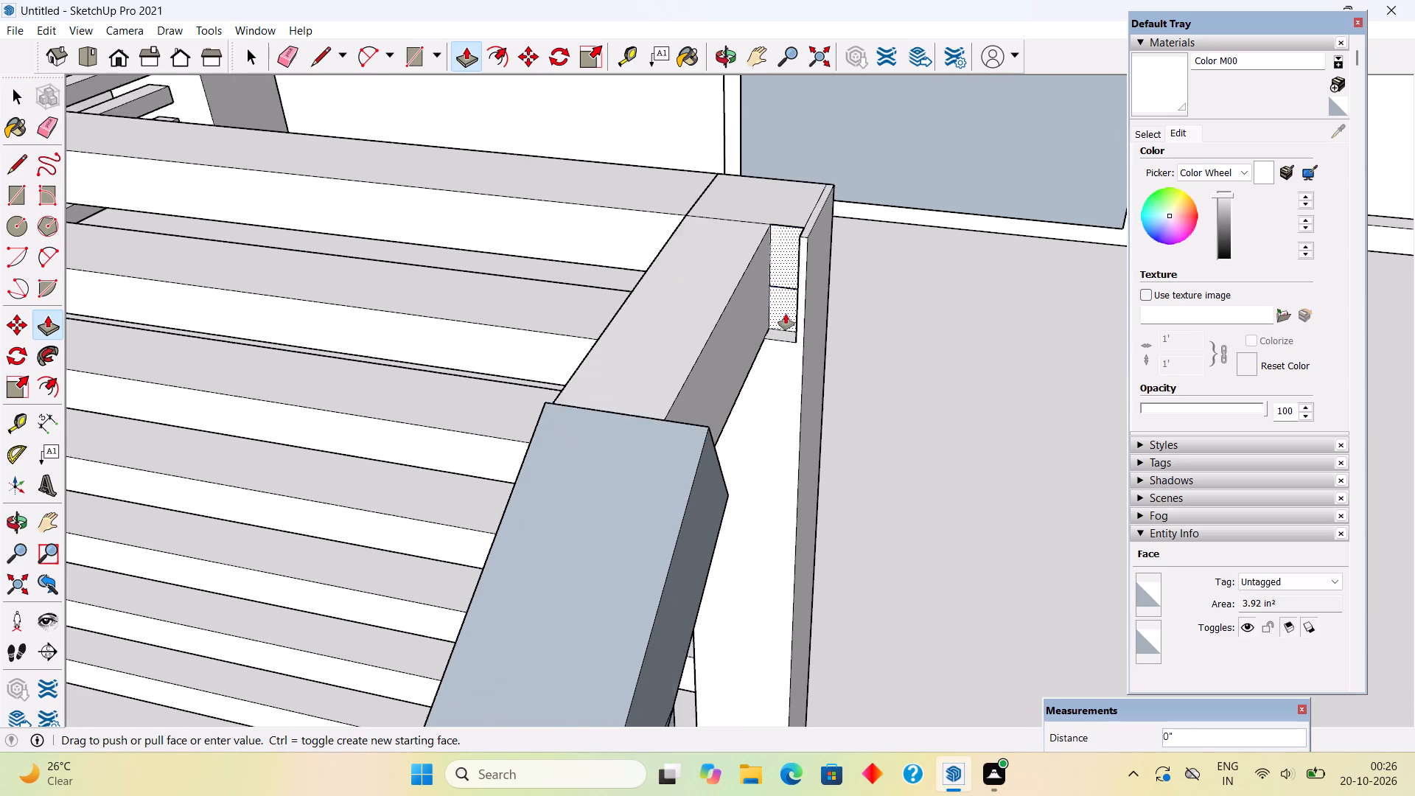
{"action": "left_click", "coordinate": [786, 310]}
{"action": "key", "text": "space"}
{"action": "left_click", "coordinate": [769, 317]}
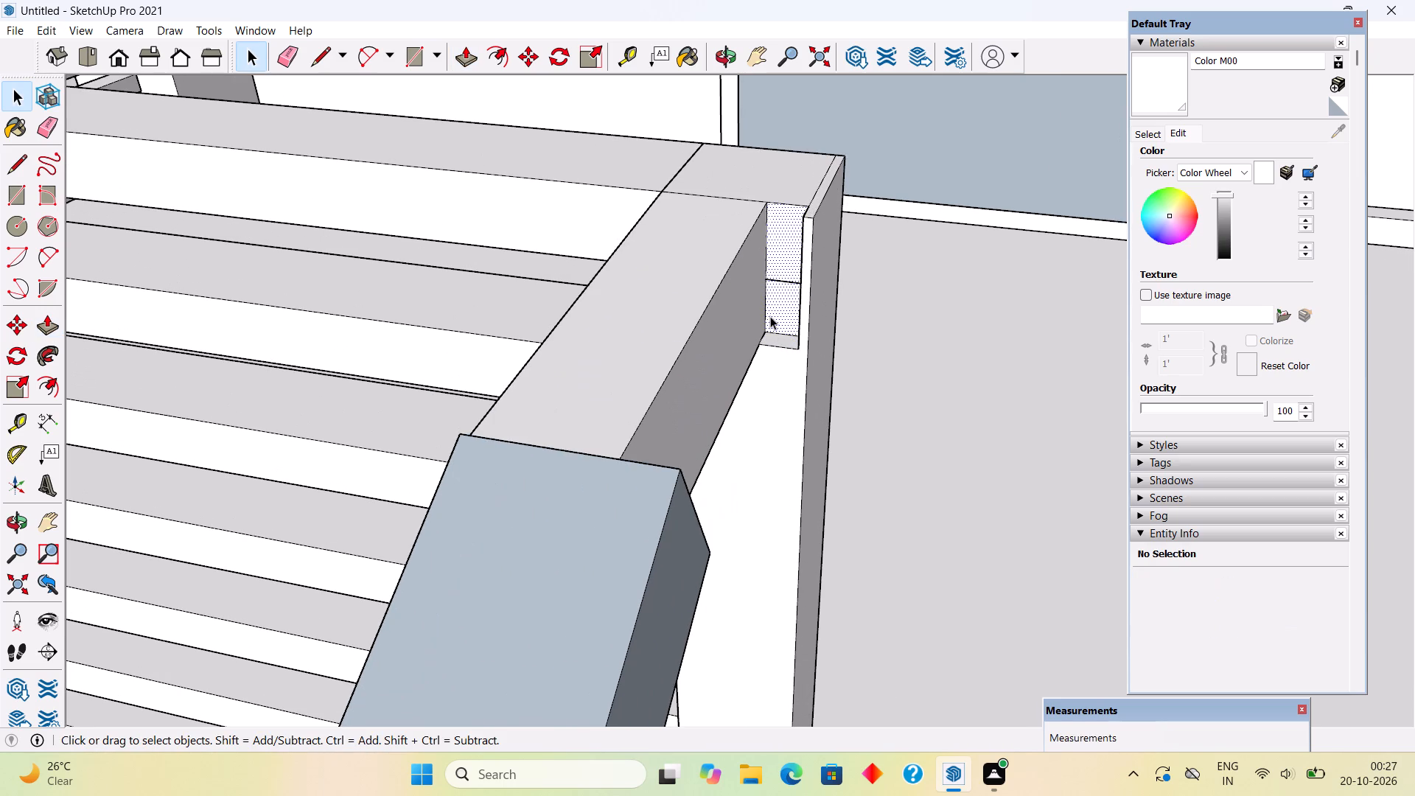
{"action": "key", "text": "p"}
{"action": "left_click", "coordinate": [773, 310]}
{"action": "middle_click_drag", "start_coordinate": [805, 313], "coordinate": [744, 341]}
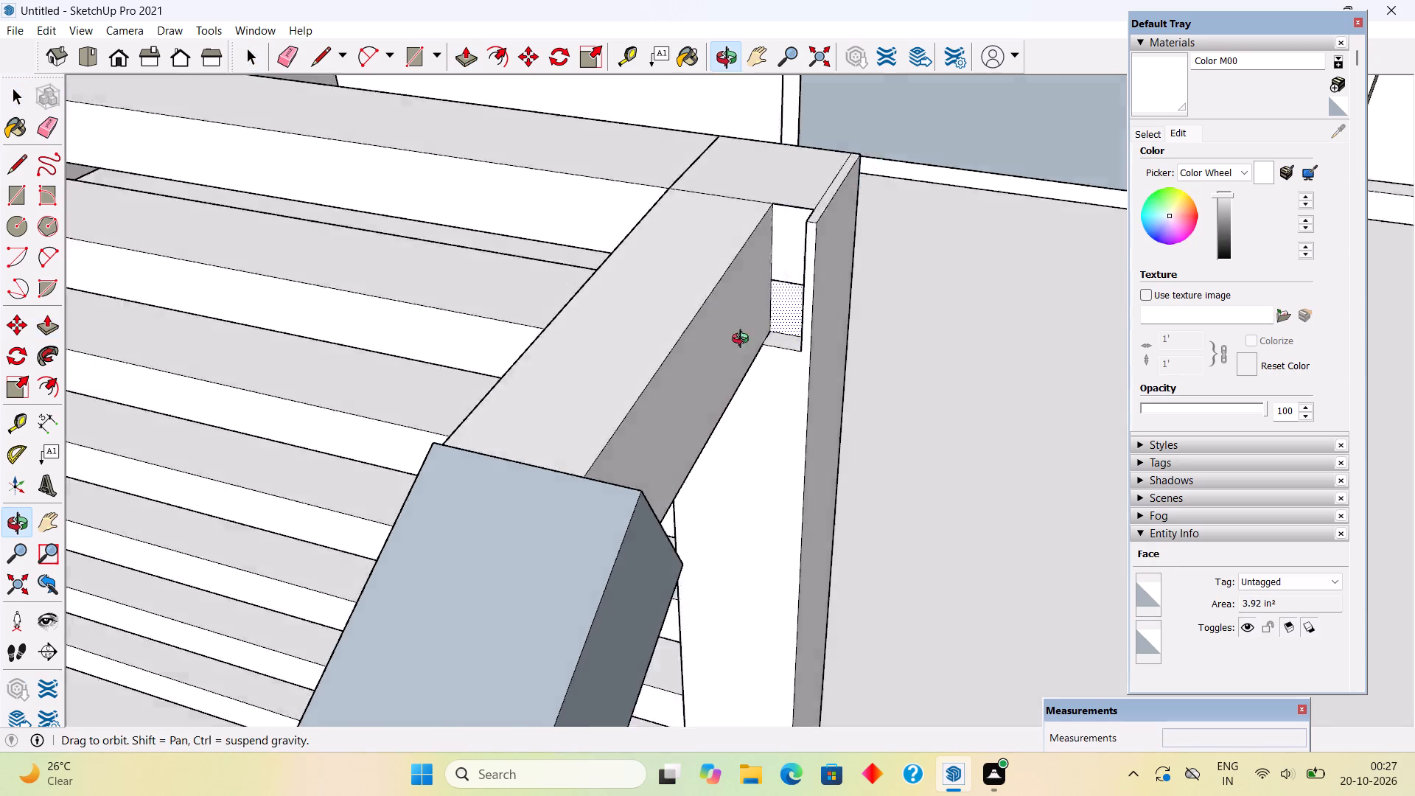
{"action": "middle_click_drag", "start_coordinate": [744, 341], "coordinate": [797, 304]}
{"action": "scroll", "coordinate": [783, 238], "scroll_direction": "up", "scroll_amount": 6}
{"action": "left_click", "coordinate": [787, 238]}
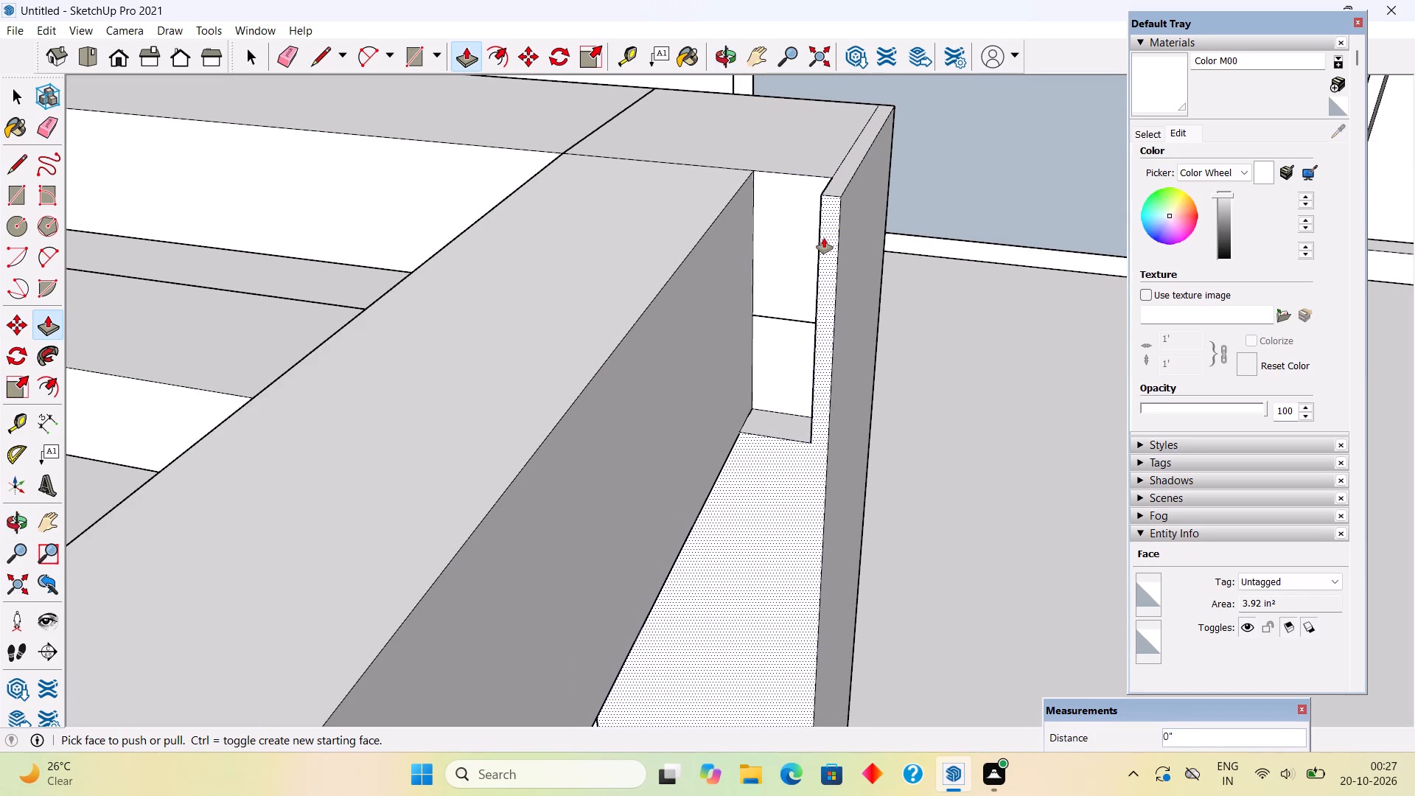
Pull the notch's inner side face about 1 1/16" toward the connecting rail to fill the recess in the end post.
{"action": "middle_click_drag", "start_coordinate": [808, 254], "coordinate": [1100, 322]}
{"action": "scroll", "coordinate": [853, 237], "scroll_direction": "up", "scroll_amount": 4}
{"action": "scroll", "coordinate": [798, 227], "scroll_direction": "down", "scroll_amount": 4}
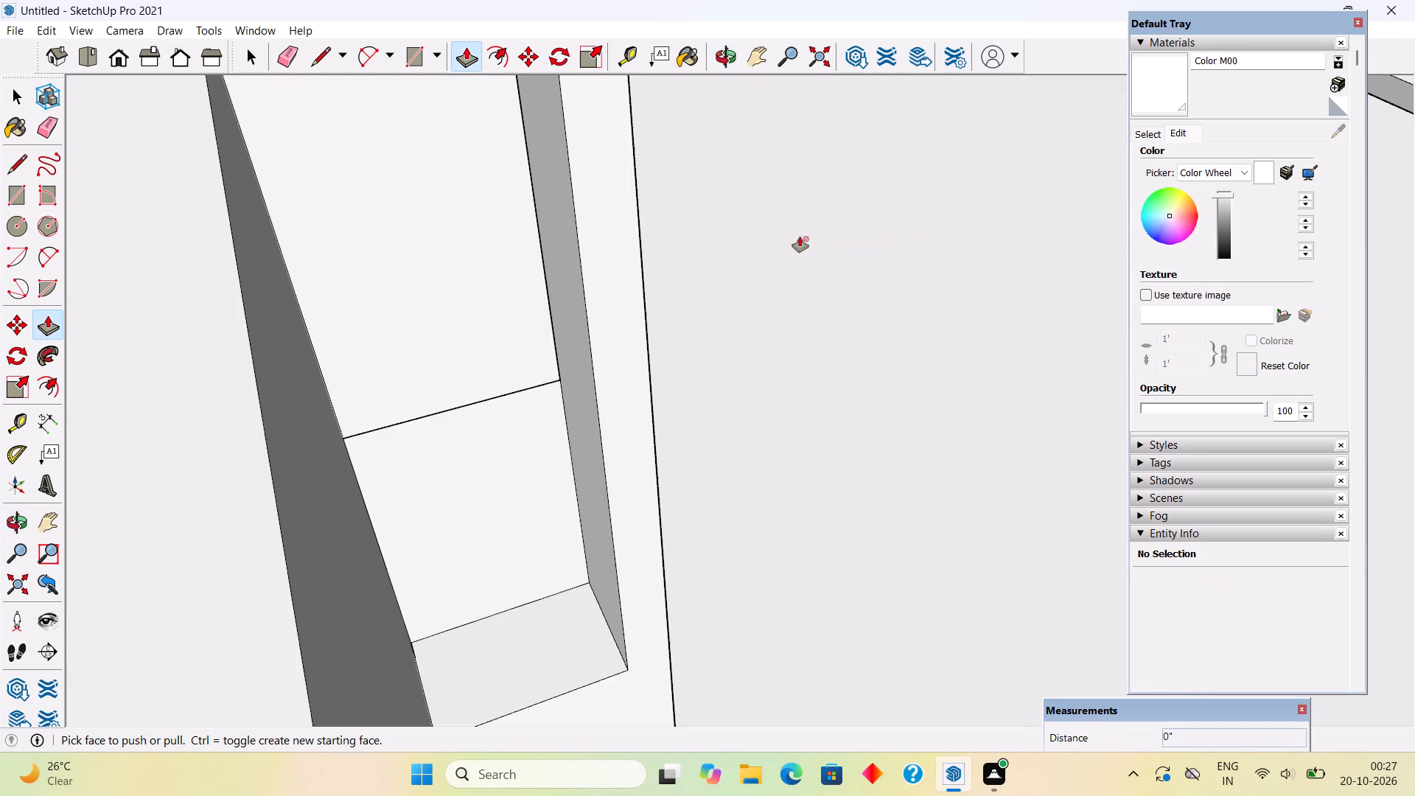
{"action": "left_click", "coordinate": [700, 221]}
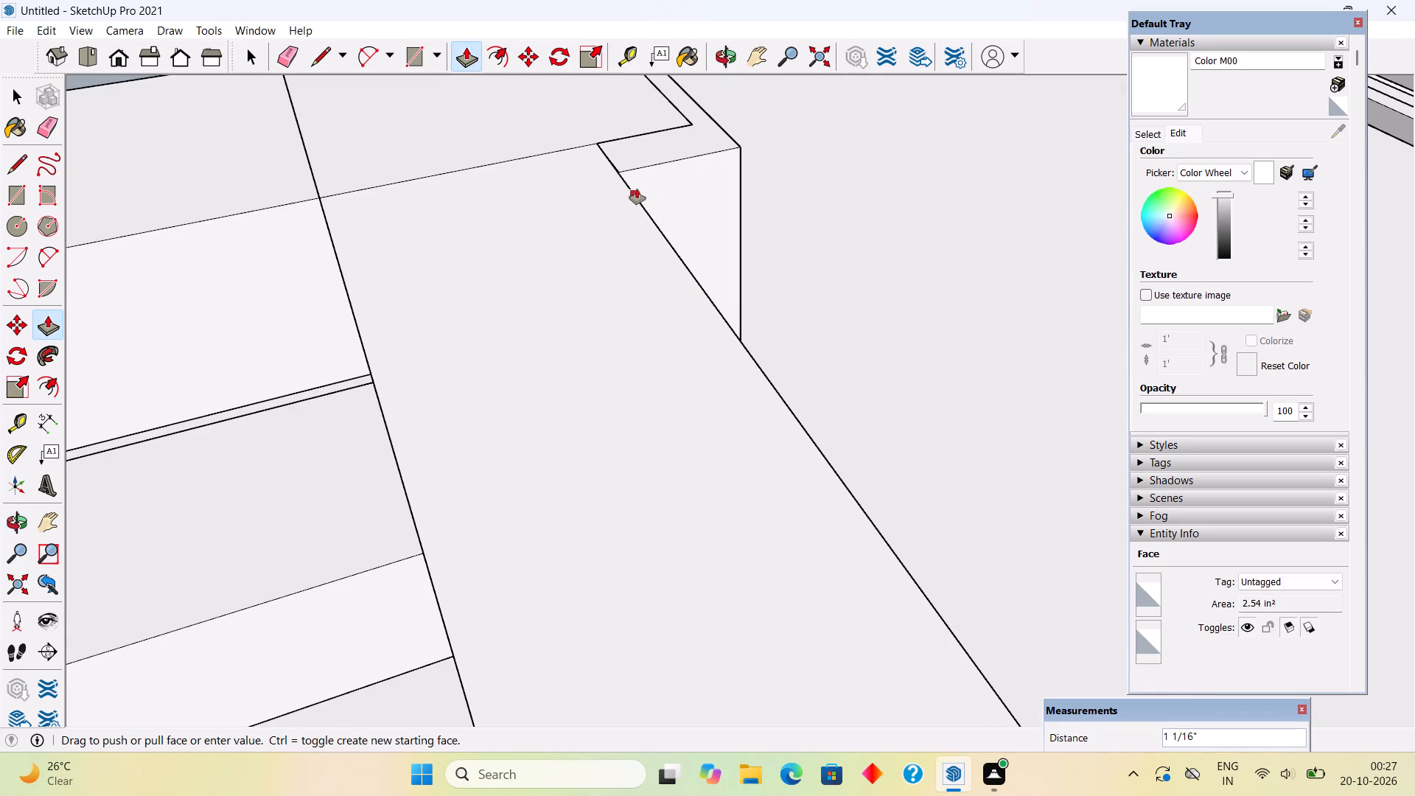
{"action": "left_click", "coordinate": [623, 170]}
{"action": "key", "text": "space"}
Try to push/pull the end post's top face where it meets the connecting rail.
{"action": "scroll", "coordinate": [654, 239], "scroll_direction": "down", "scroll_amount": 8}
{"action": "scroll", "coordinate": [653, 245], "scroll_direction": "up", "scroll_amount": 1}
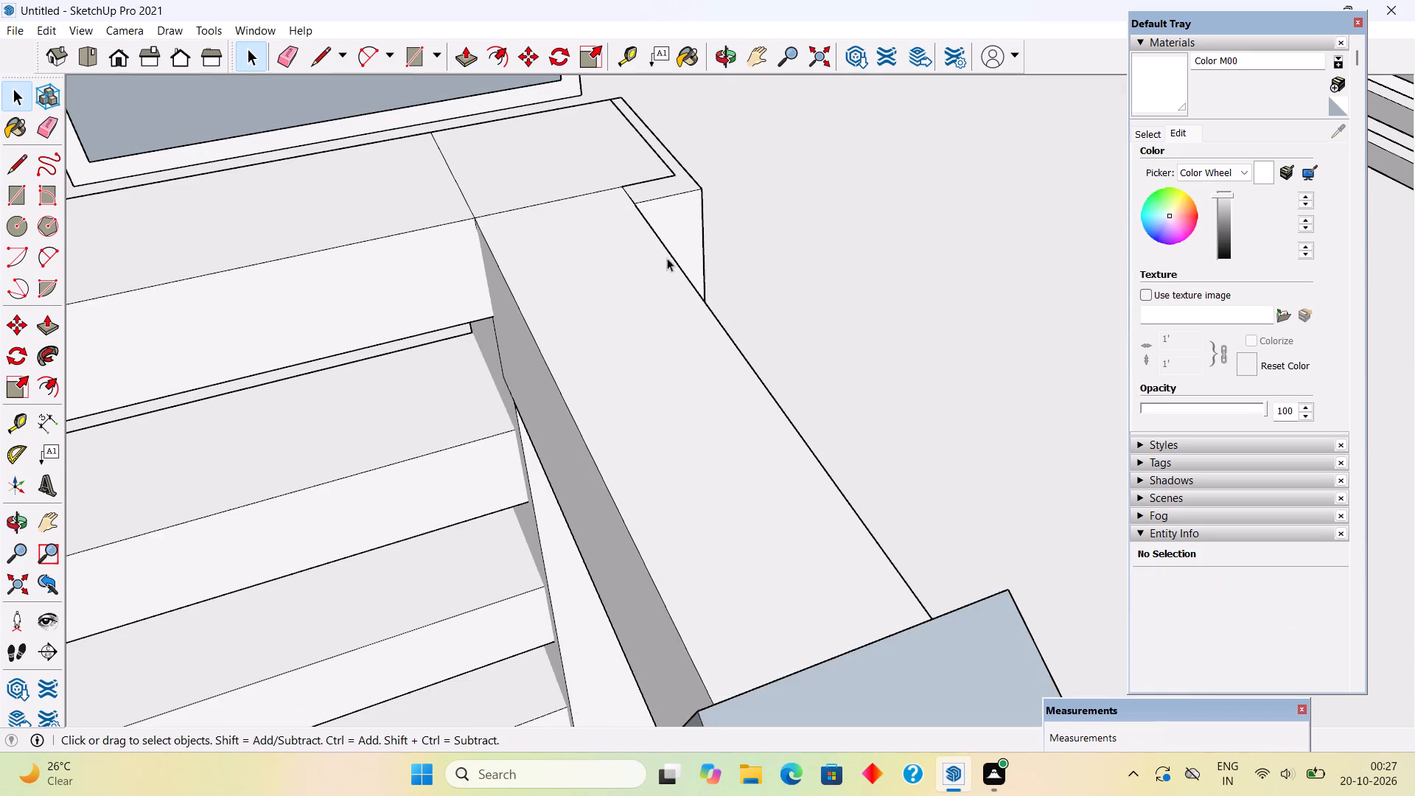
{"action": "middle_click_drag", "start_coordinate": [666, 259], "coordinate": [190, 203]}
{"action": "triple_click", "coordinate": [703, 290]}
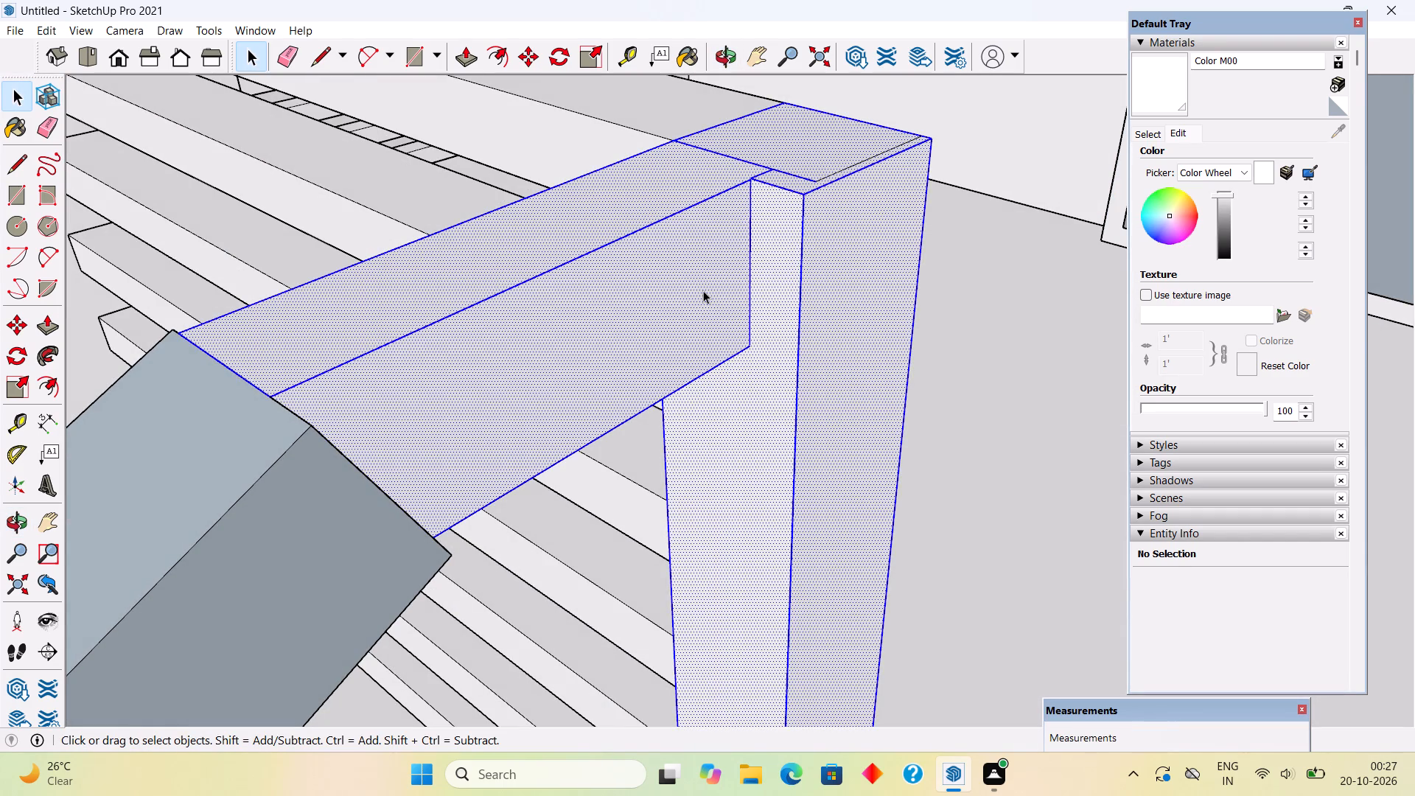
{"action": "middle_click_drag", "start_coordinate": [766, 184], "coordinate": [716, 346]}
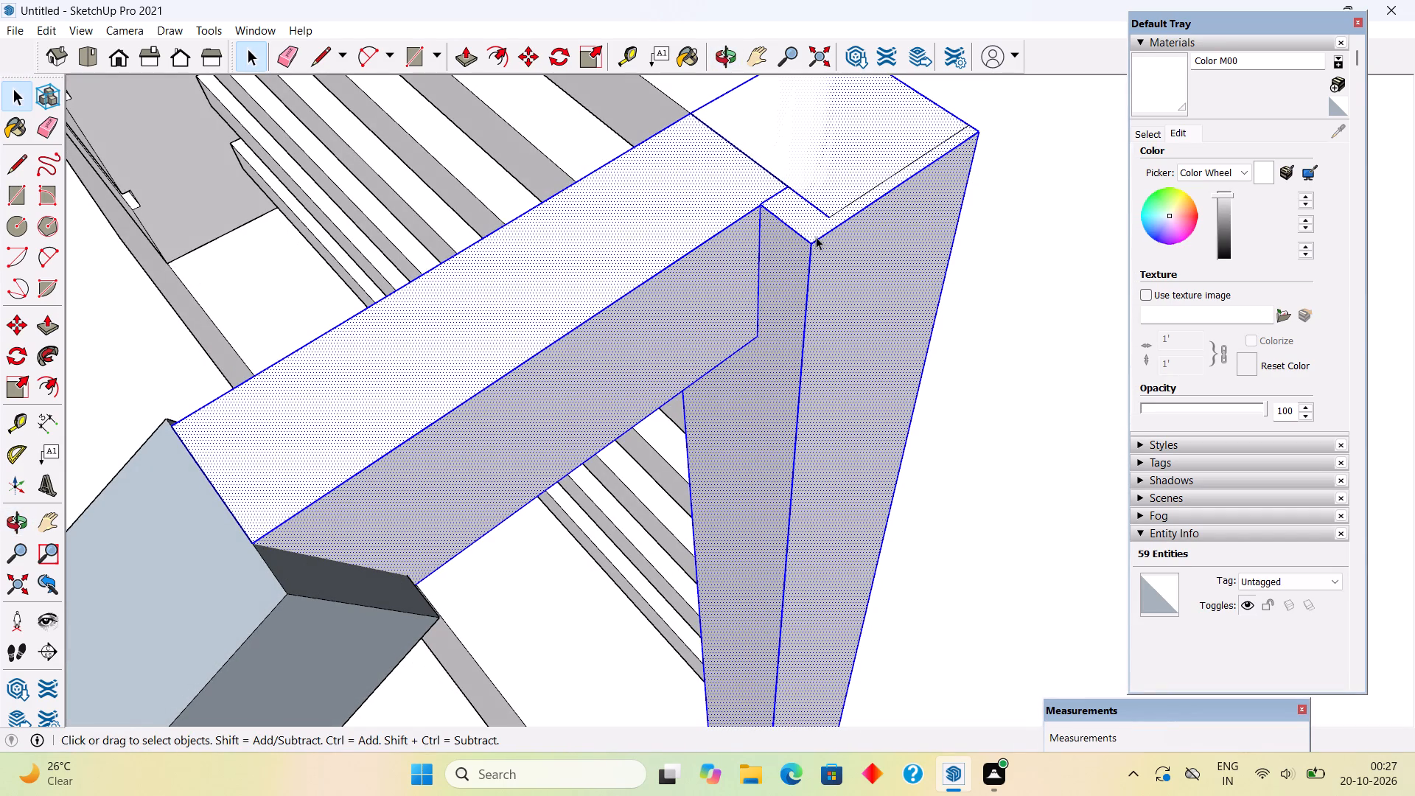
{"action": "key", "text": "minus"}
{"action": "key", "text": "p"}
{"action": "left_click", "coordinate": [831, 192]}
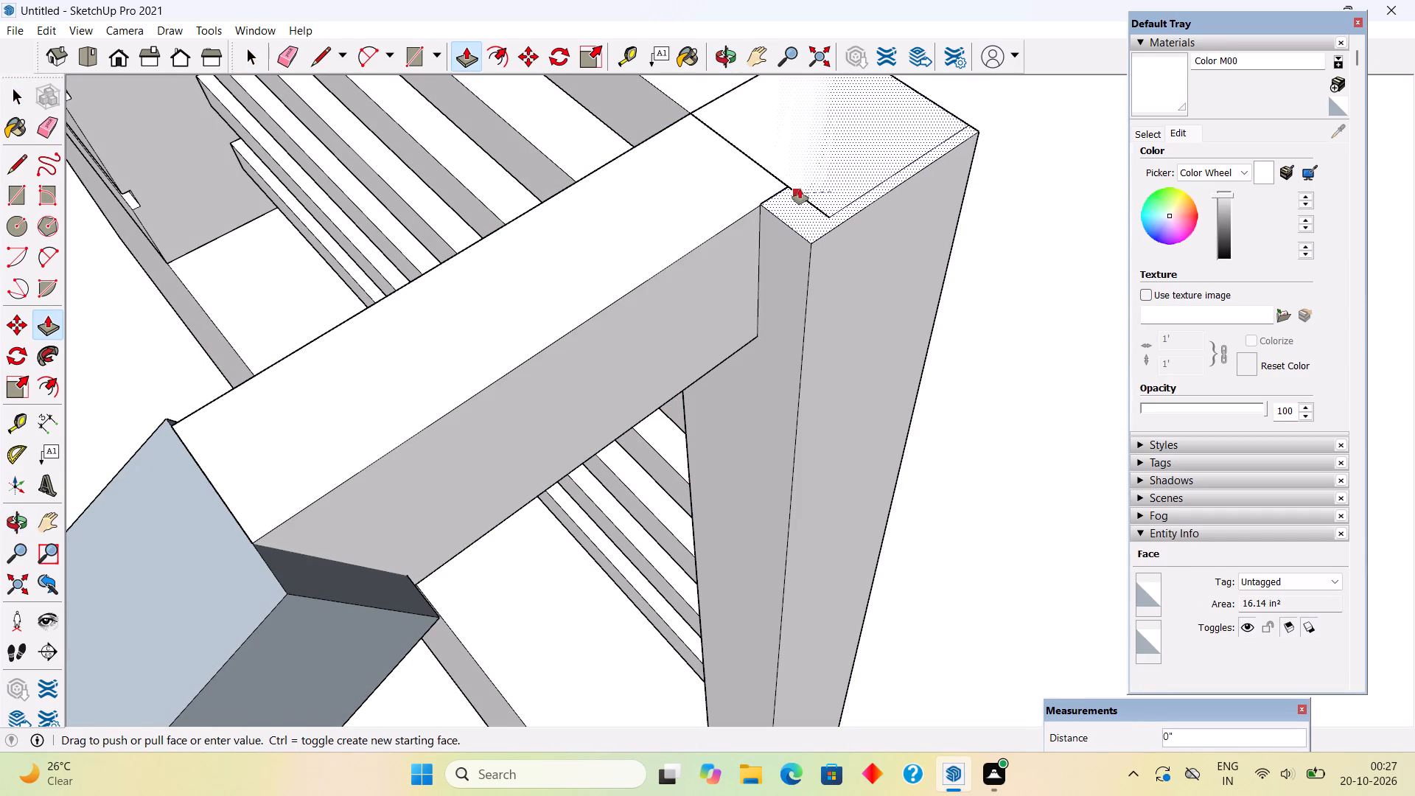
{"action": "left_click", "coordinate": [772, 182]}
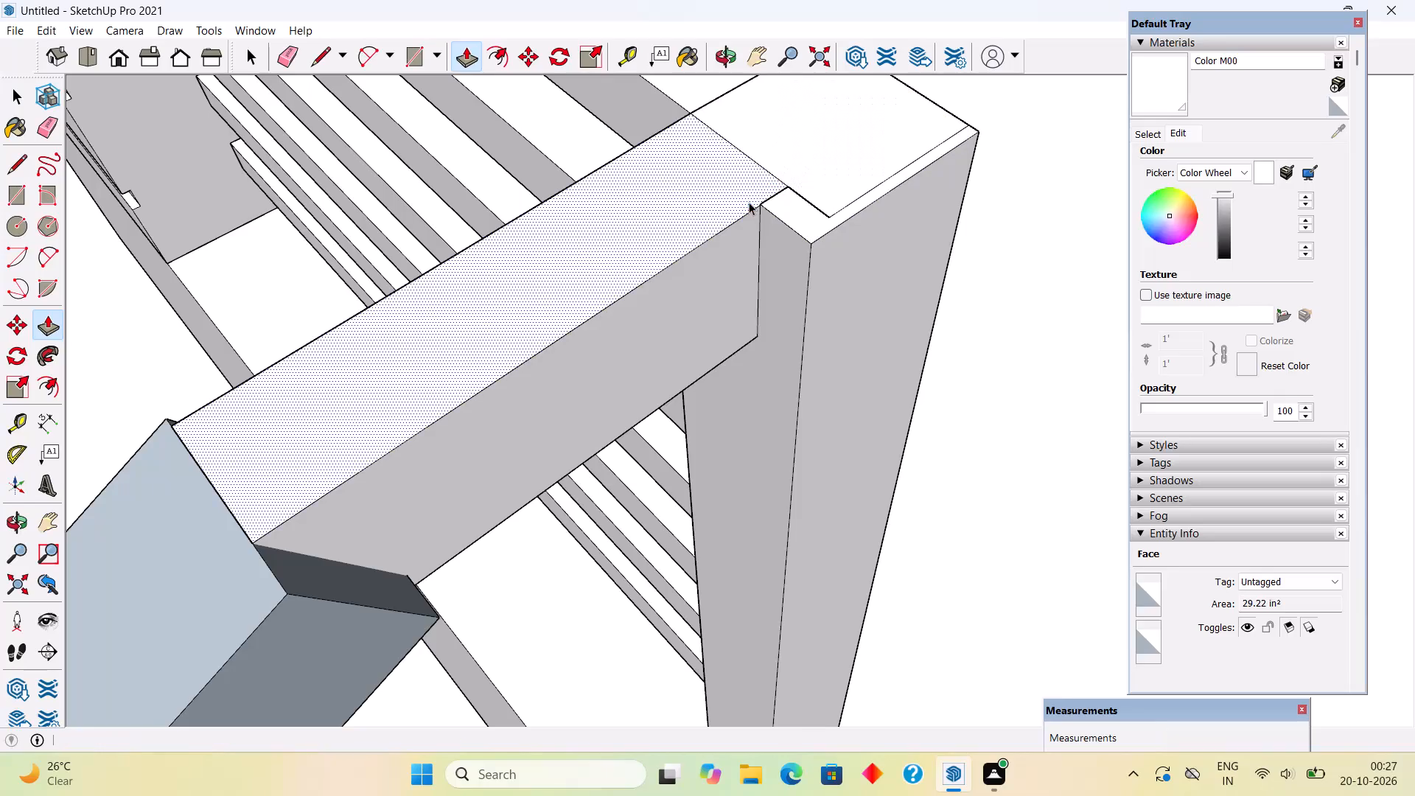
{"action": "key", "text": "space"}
Select all connected geometry of the end post and connecting rail and make it a group.
{"action": "scroll", "coordinate": [847, 189], "scroll_direction": "up", "scroll_amount": 1}
{"action": "double_click", "coordinate": [847, 190]}
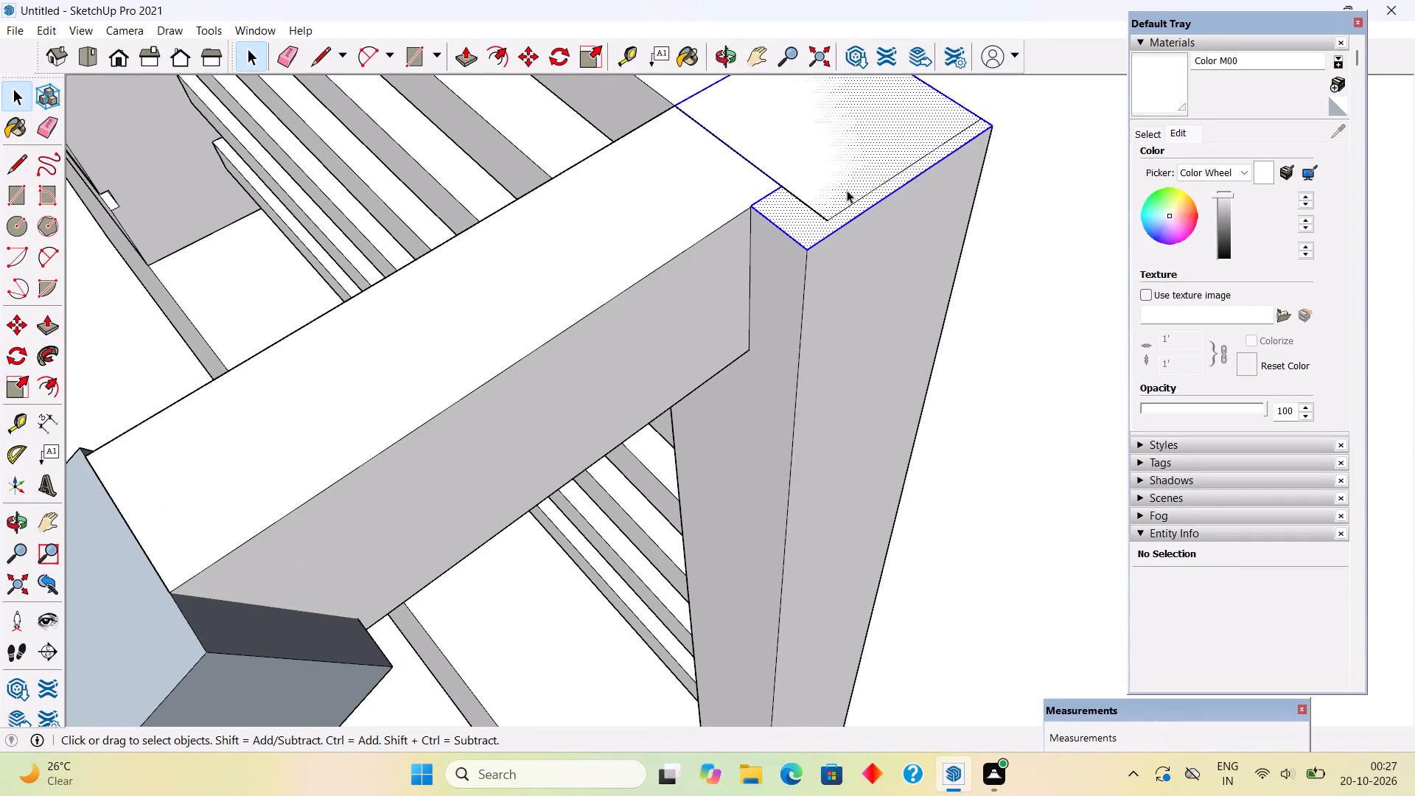
{"action": "double_click", "coordinate": [847, 190]}
{"action": "right_click", "coordinate": [847, 192]}
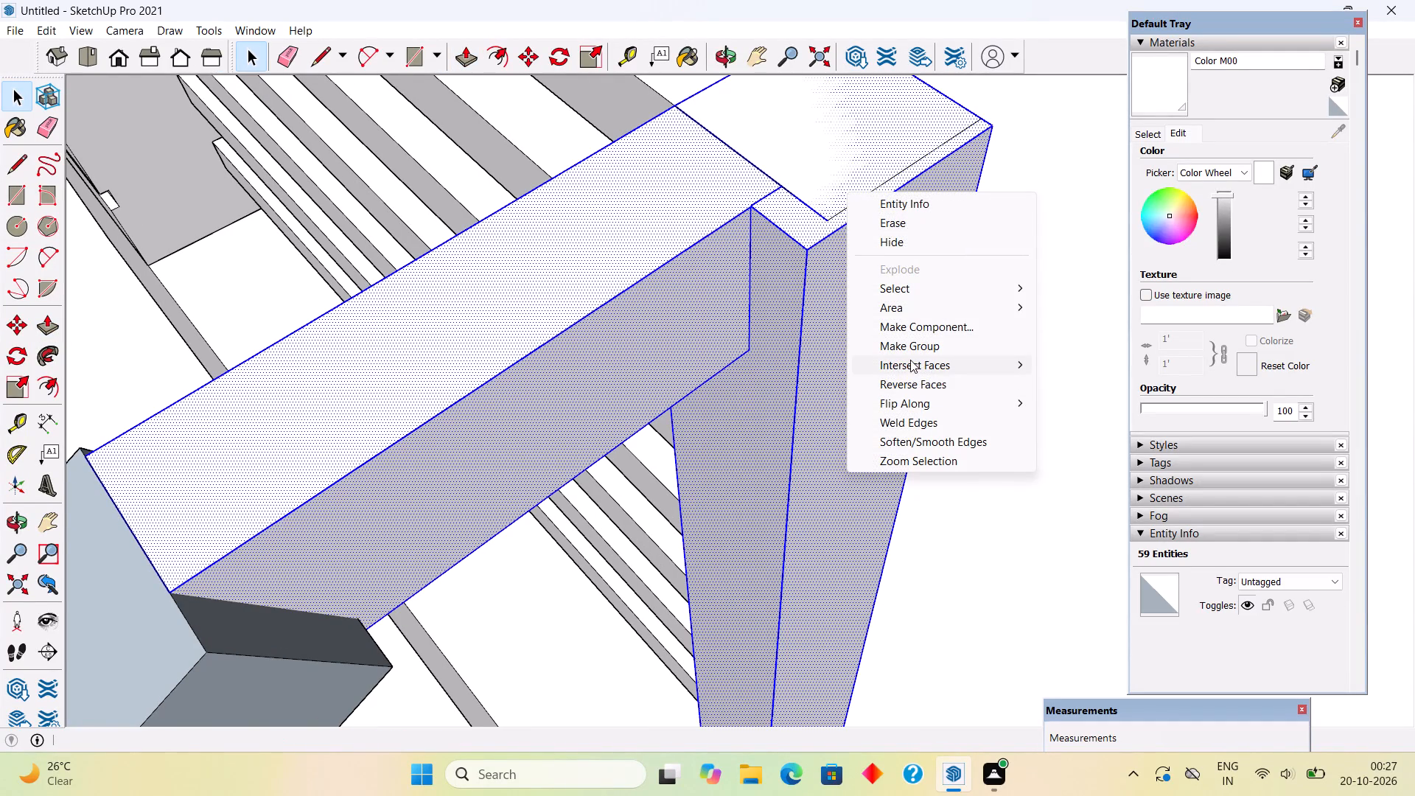
{"action": "left_click", "coordinate": [912, 352]}
Examine the finished post and handrail connection together with the porch, steps and front facade from outside.
{"action": "scroll", "coordinate": [912, 352], "scroll_direction": "down", "scroll_amount": 20}
{"action": "scroll", "coordinate": [912, 352], "scroll_direction": "down", "scroll_amount": 3}
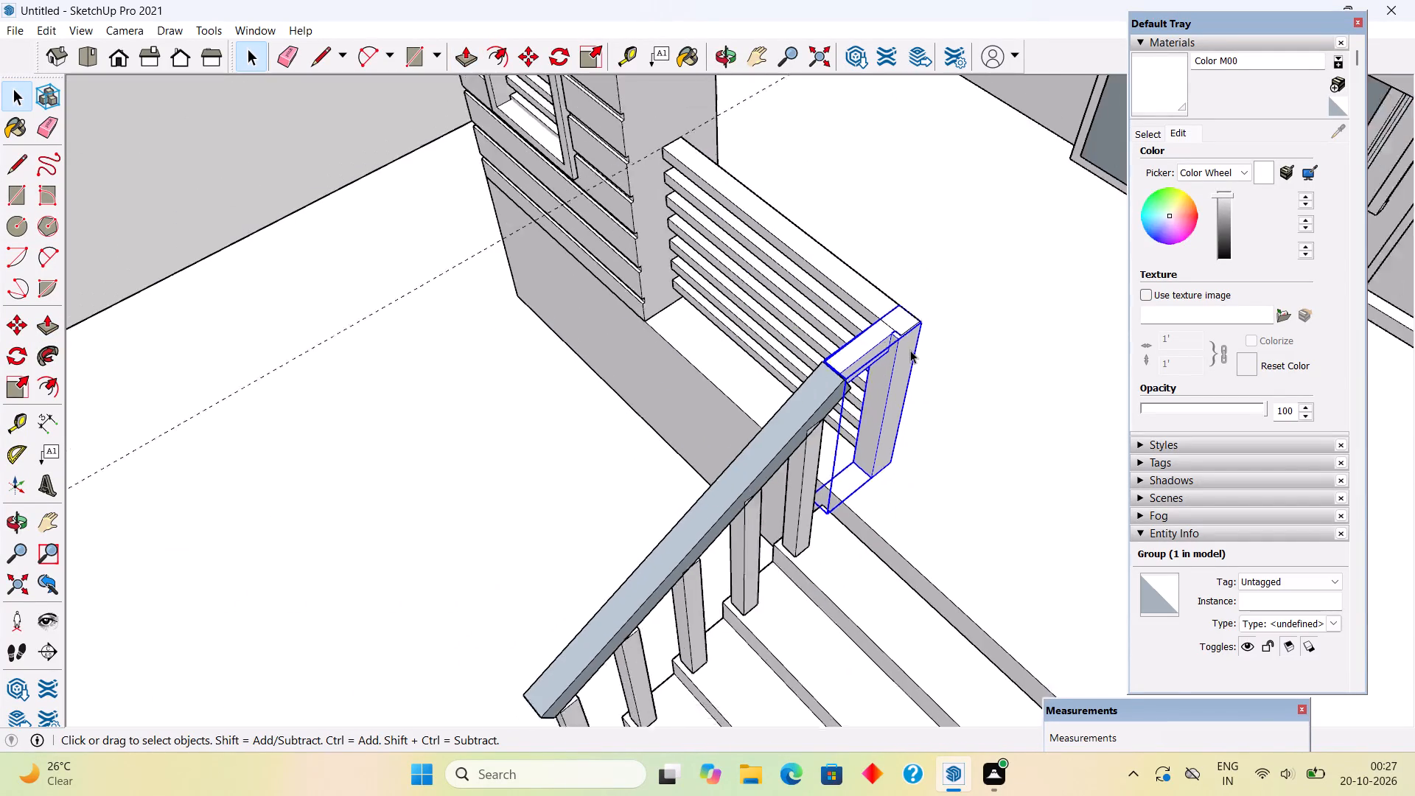
{"action": "scroll", "coordinate": [910, 350], "scroll_direction": "down", "scroll_amount": 2}
{"action": "left_click", "coordinate": [387, 176]}
{"action": "scroll", "coordinate": [443, 261], "scroll_direction": "down", "scroll_amount": 11}
{"action": "middle_click_drag", "start_coordinate": [520, 429], "coordinate": [639, 352]}
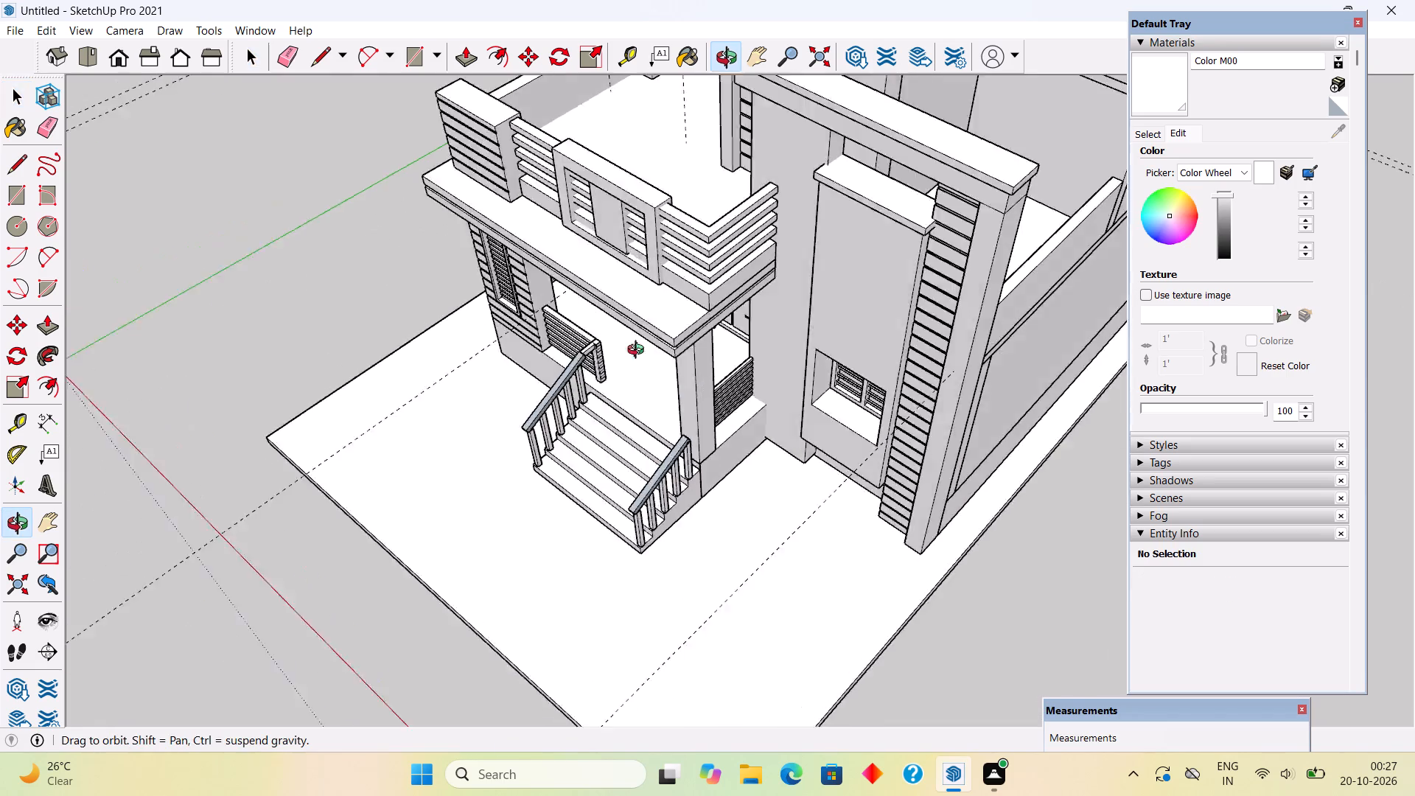
{"action": "middle_click_drag", "start_coordinate": [639, 352], "coordinate": [908, 128]}
{"action": "middle_click_drag", "start_coordinate": [568, 371], "coordinate": [657, 408]}
{"action": "scroll", "coordinate": [657, 408], "scroll_direction": "down", "scroll_amount": 3}
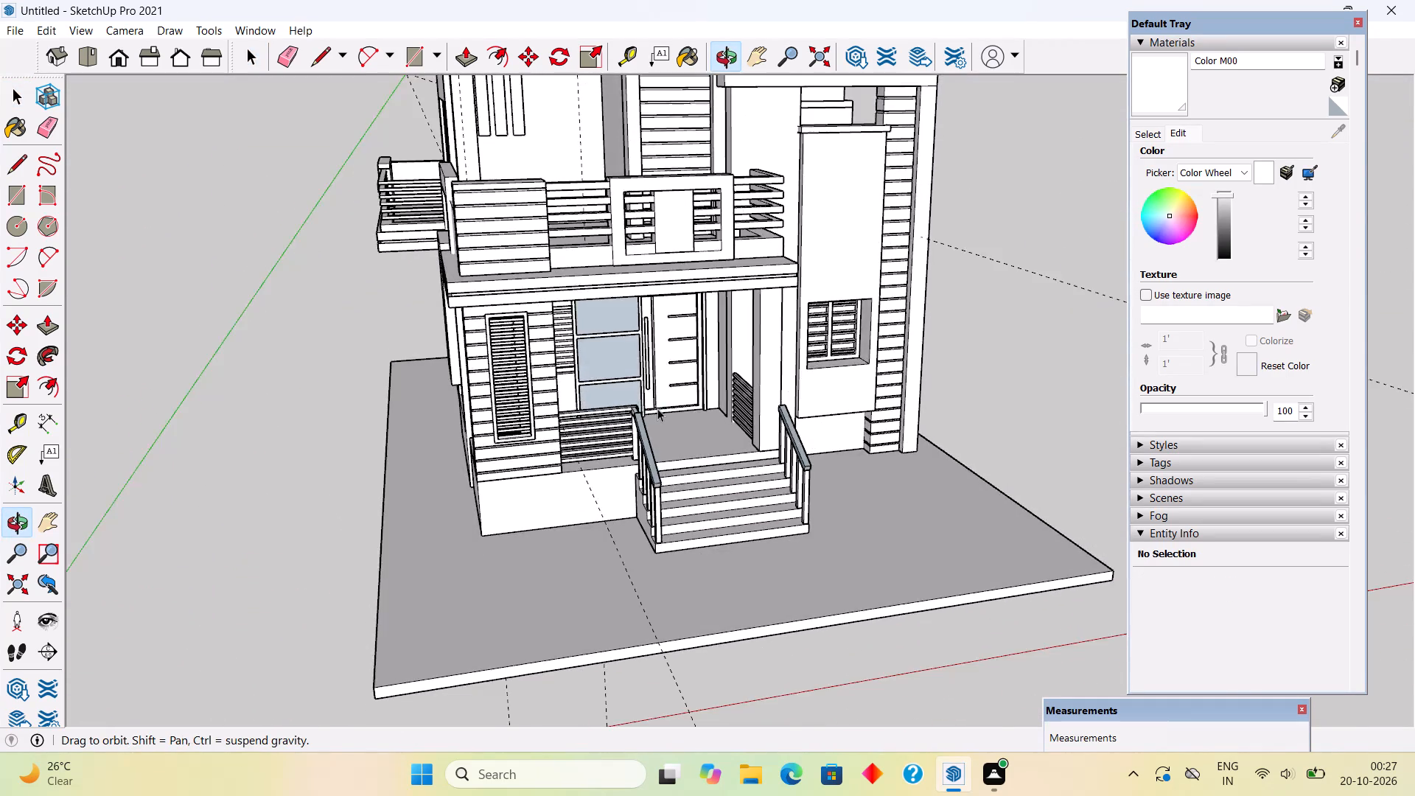
Place a guide 6" in from the open roof edge between the tall facade wall and the raised roof block.
{"action": "scroll", "coordinate": [657, 408], "scroll_direction": "down", "scroll_amount": 5}
{"action": "middle_click_drag", "start_coordinate": [502, 361], "coordinate": [851, 349]}
{"action": "middle_click_drag", "start_coordinate": [640, 317], "coordinate": [790, 318]}
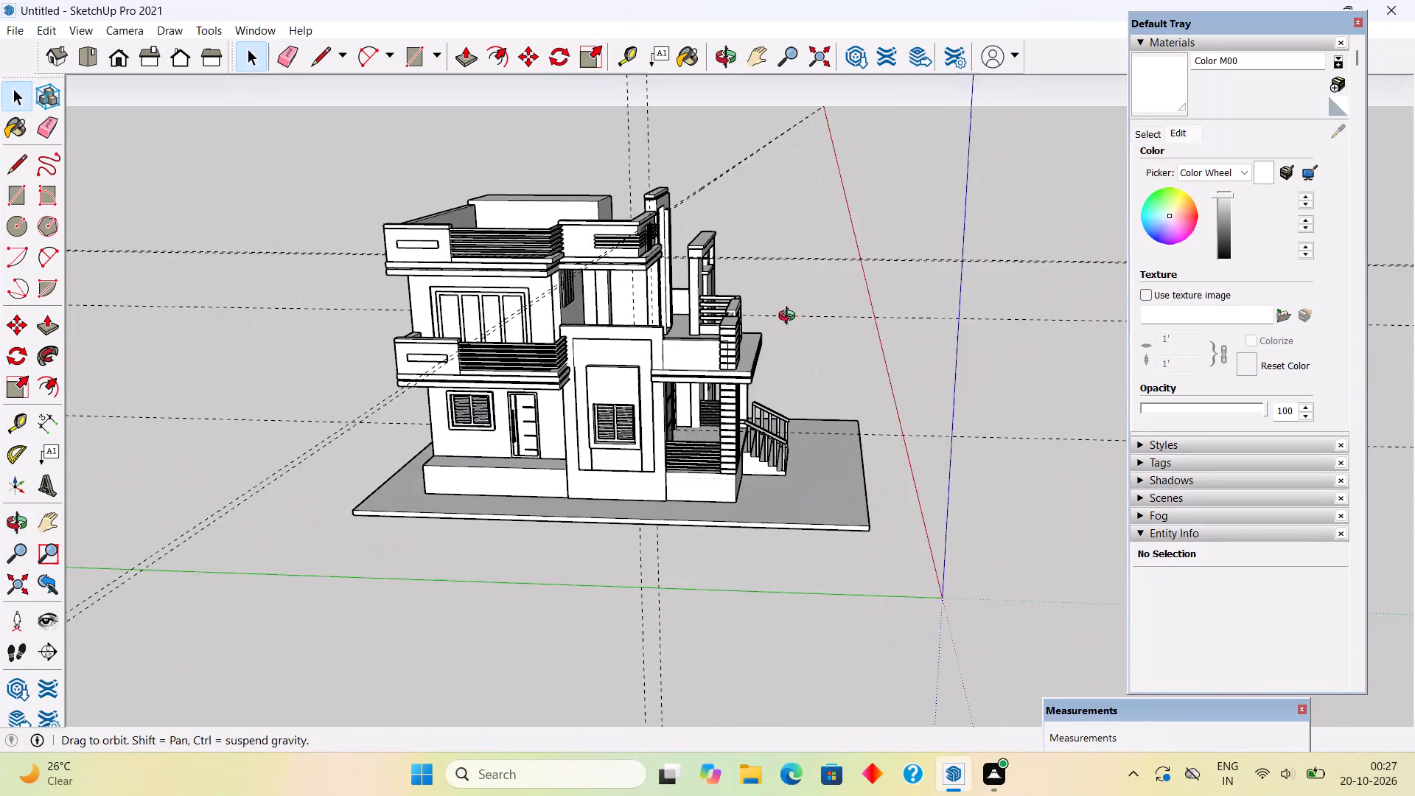
{"action": "middle_click_drag", "start_coordinate": [790, 318], "coordinate": [686, 329]}
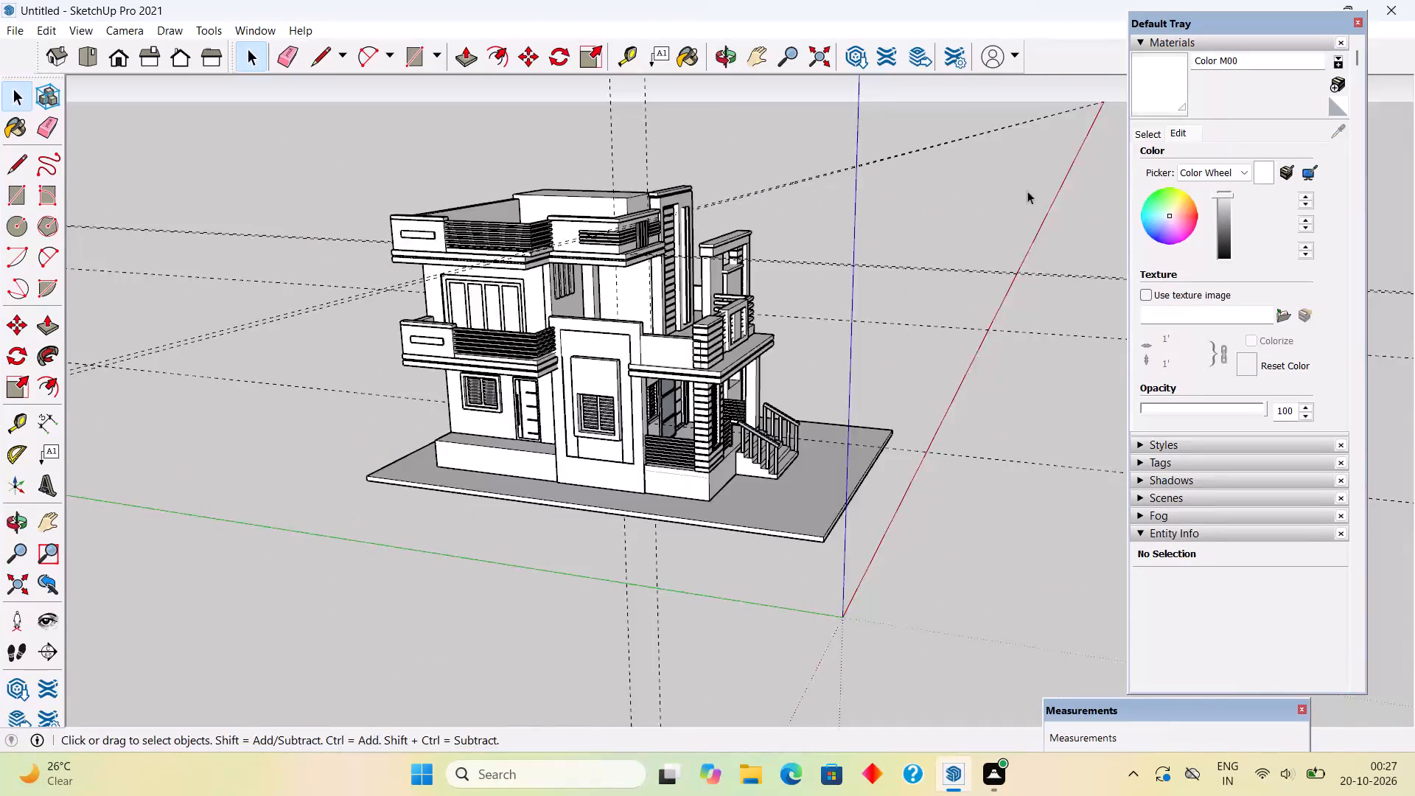
{"action": "middle_click_drag", "start_coordinate": [1024, 219], "coordinate": [297, 338]}
{"action": "middle_click_drag", "start_coordinate": [1100, 290], "coordinate": [598, 320]}
{"action": "scroll", "coordinate": [843, 335], "scroll_direction": "up", "scroll_amount": 4}
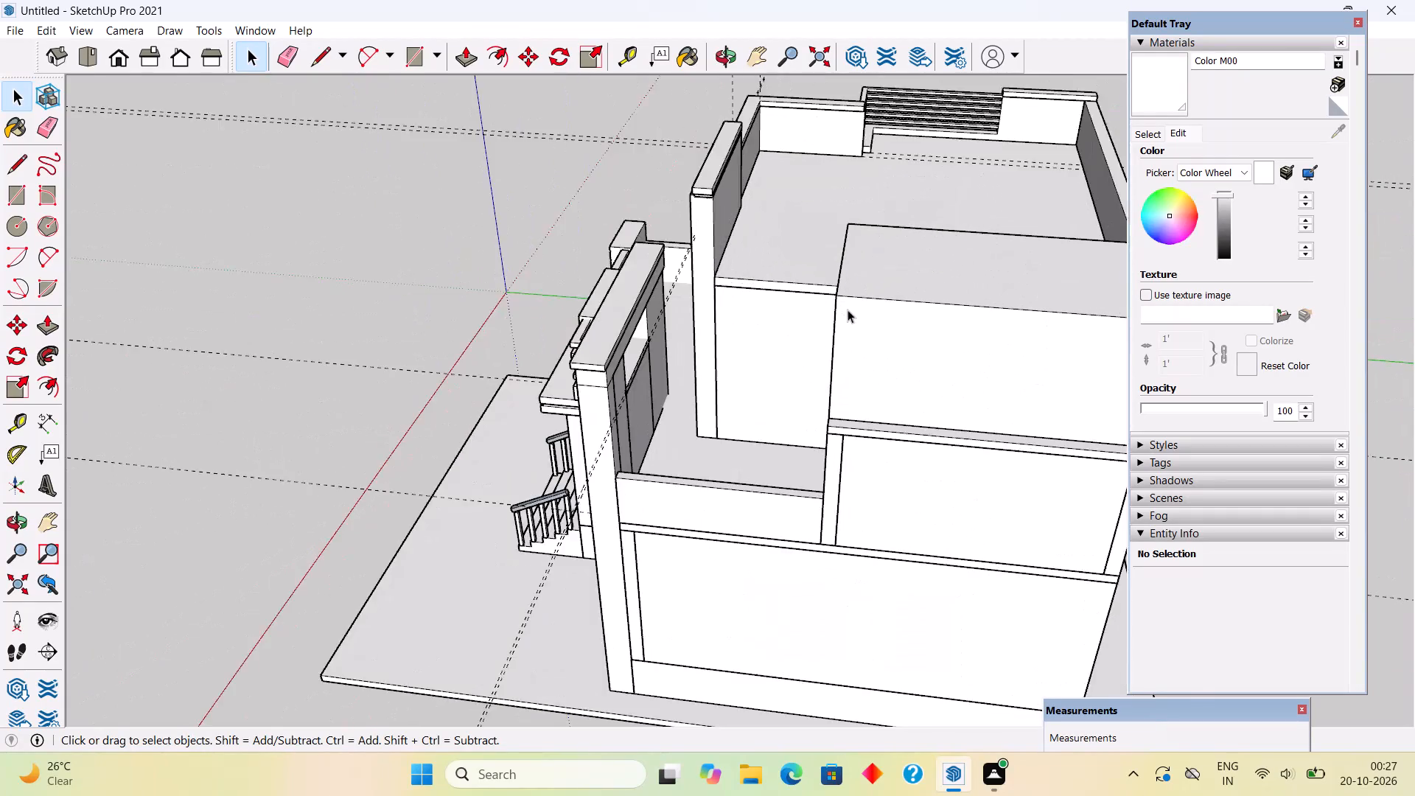
{"action": "scroll", "coordinate": [848, 310], "scroll_direction": "up", "scroll_amount": 5}
{"action": "middle_click_drag", "start_coordinate": [842, 313], "coordinate": [859, 512]}
{"action": "scroll", "coordinate": [860, 512], "scroll_direction": "up", "scroll_amount": 9}
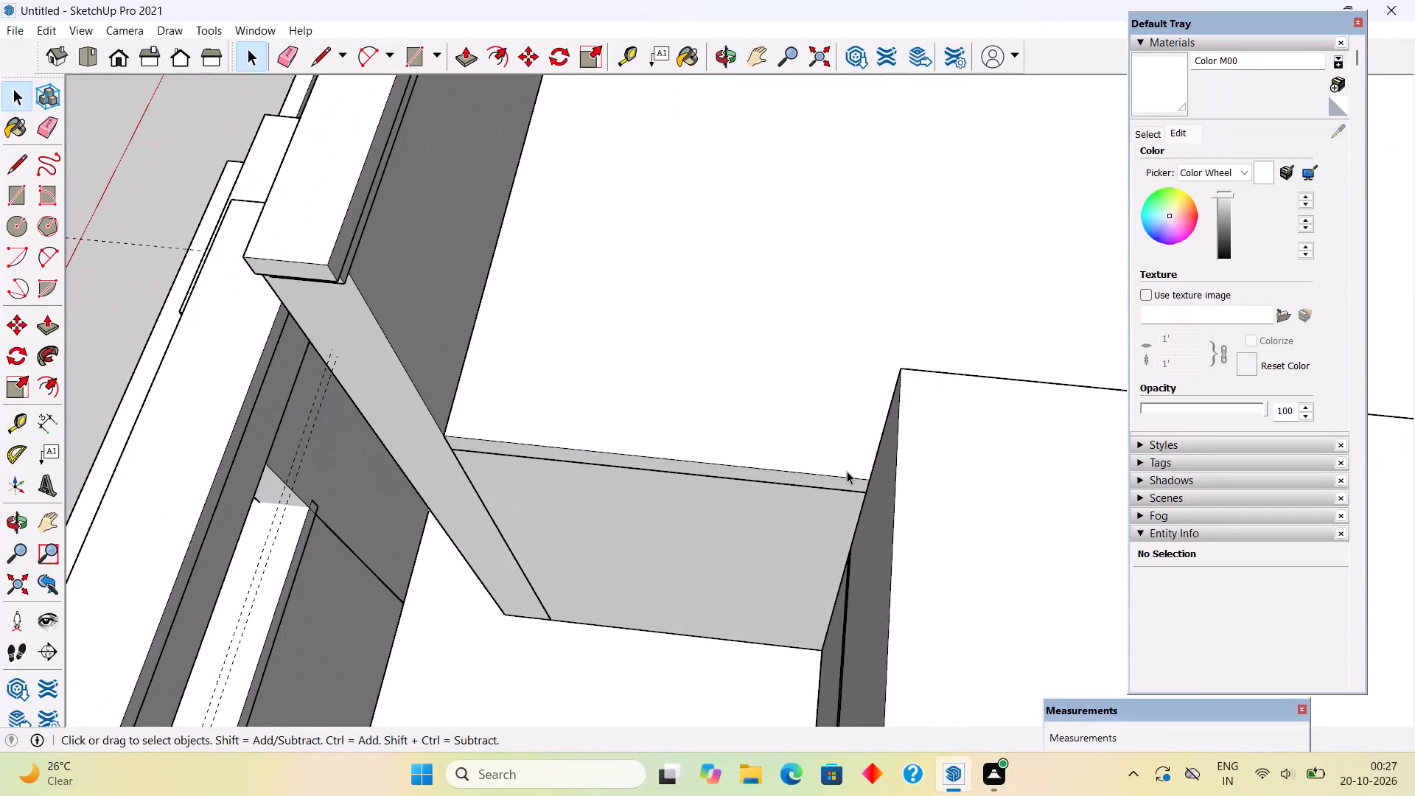
{"action": "key", "text": "t"}
{"action": "left_click", "coordinate": [783, 466]}
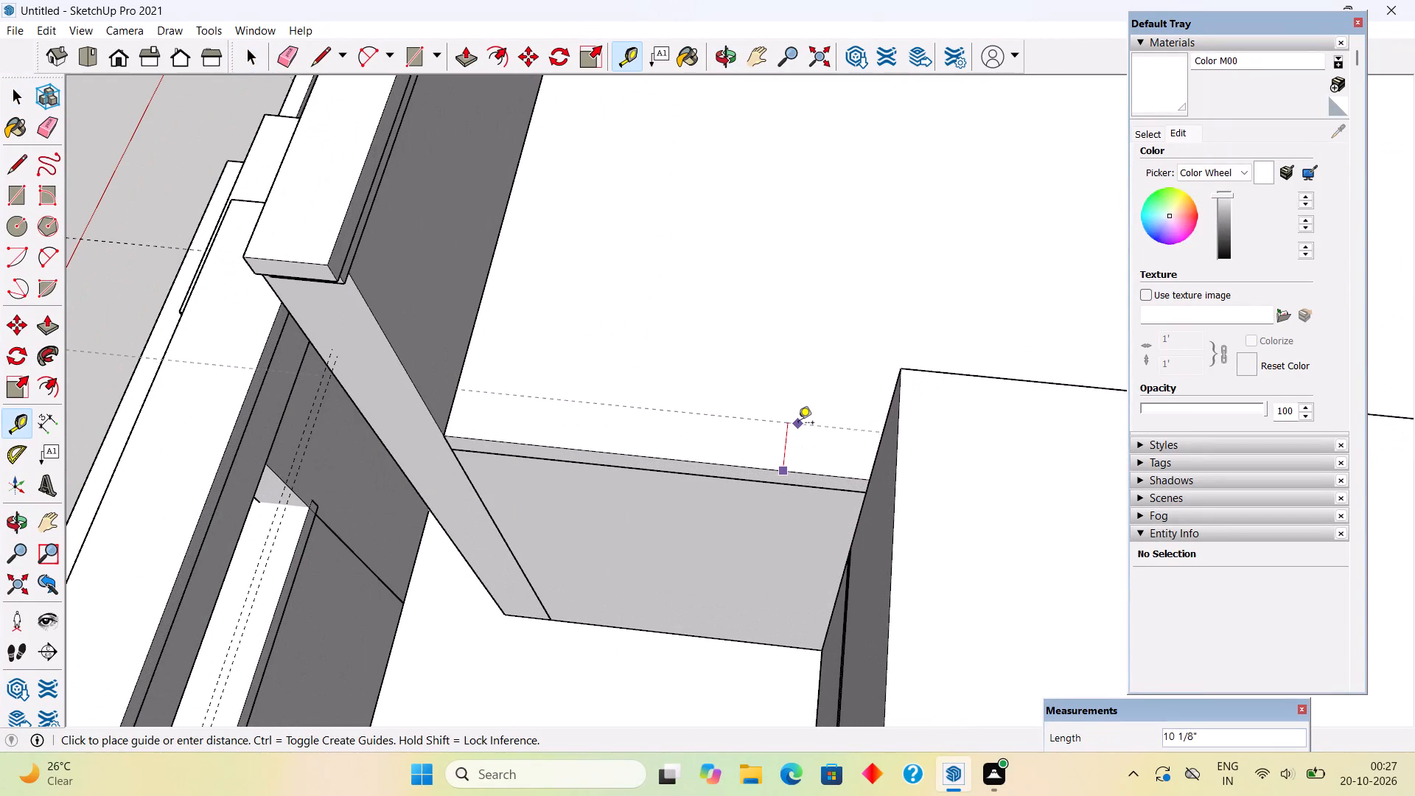
{"action": "key", "text": "6"}
{"action": "key", "text": "shift+quotedbl"}
{"action": "key", "text": "Return"}
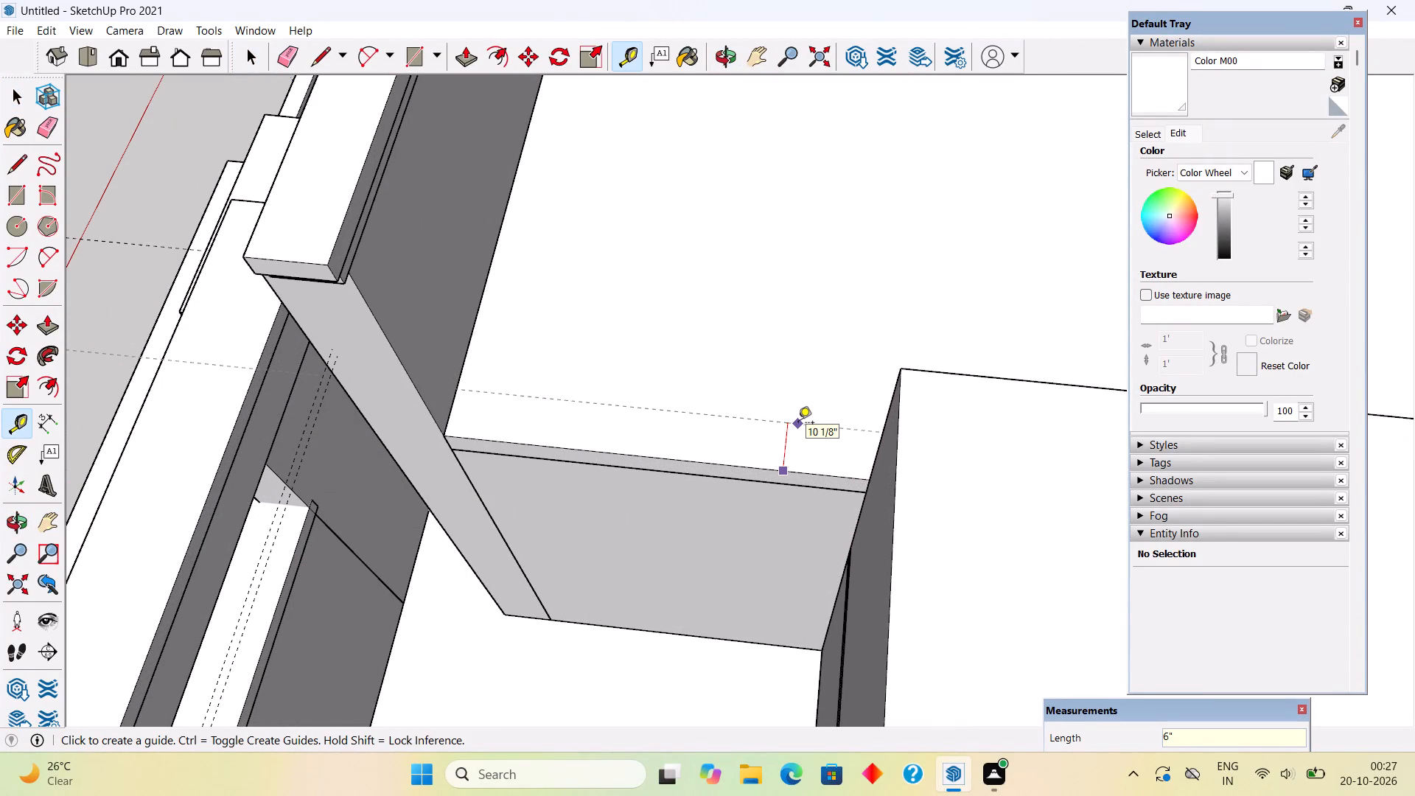
Draw a 6" by 6' 9" rectangle between the guide and the open roof edge, and pull it up 3' as a parapet.
{"action": "key", "text": "r"}
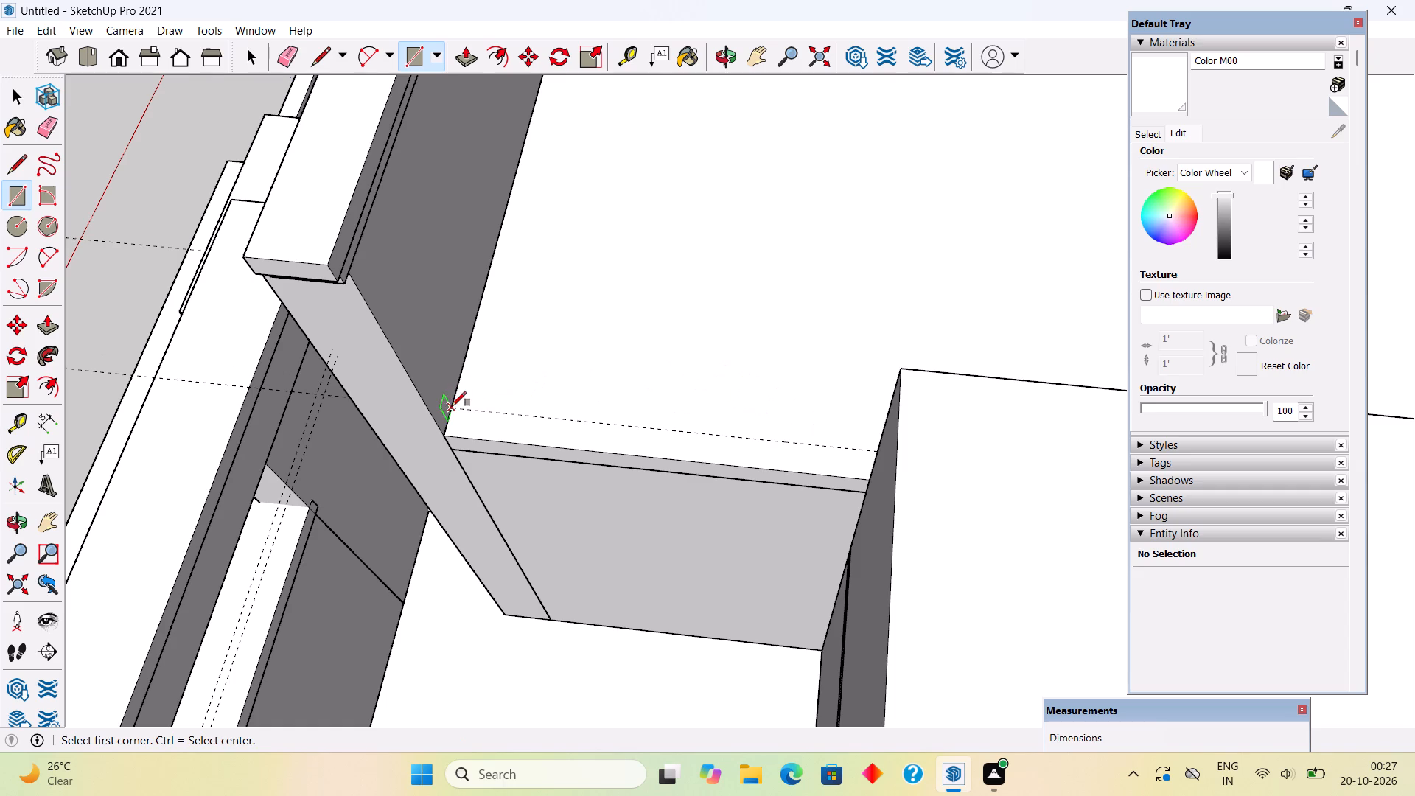
{"action": "left_click", "coordinate": [452, 406]}
{"action": "left_click", "coordinate": [872, 477]}
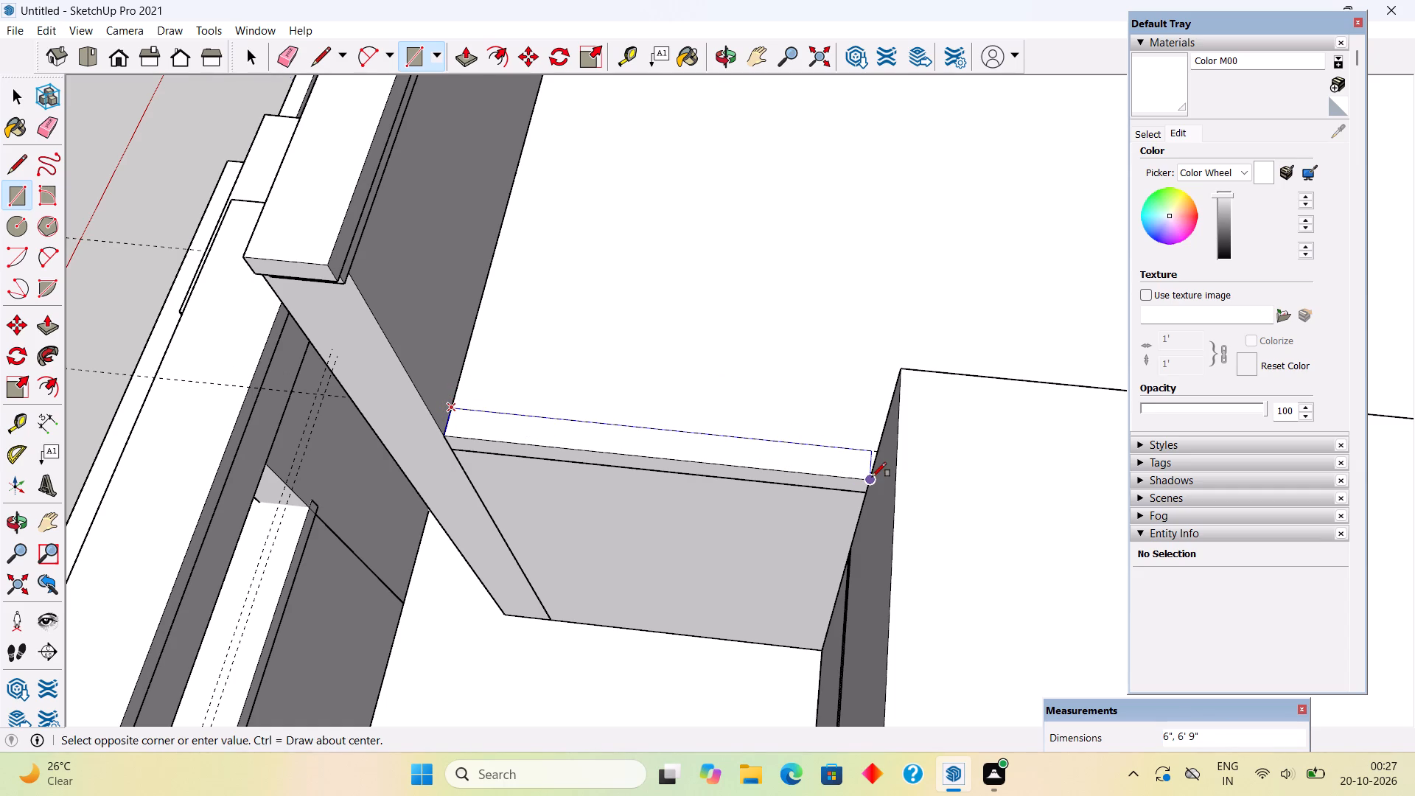
{"action": "key", "text": "p"}
{"action": "left_click", "coordinate": [860, 461]}
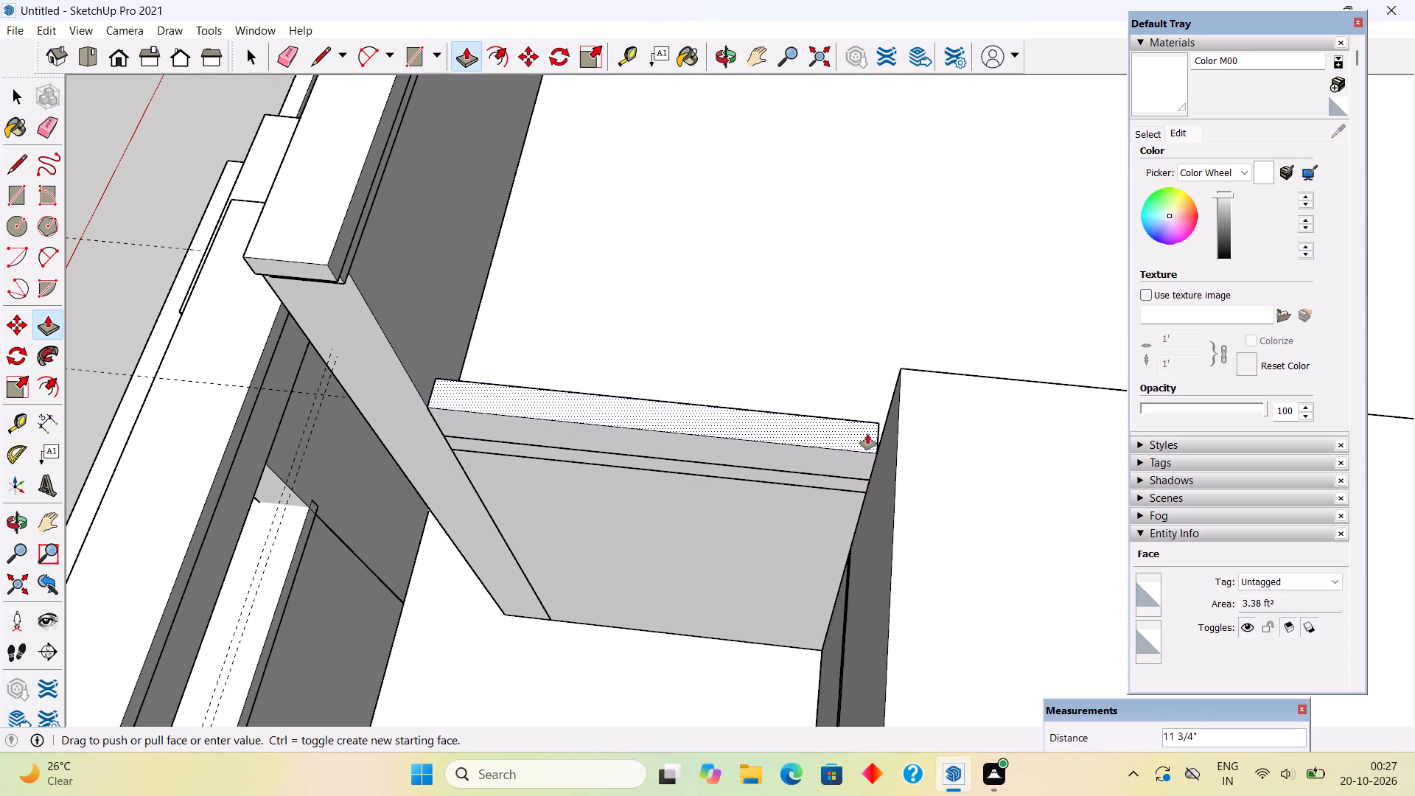
{"action": "type", "text": "3'"}
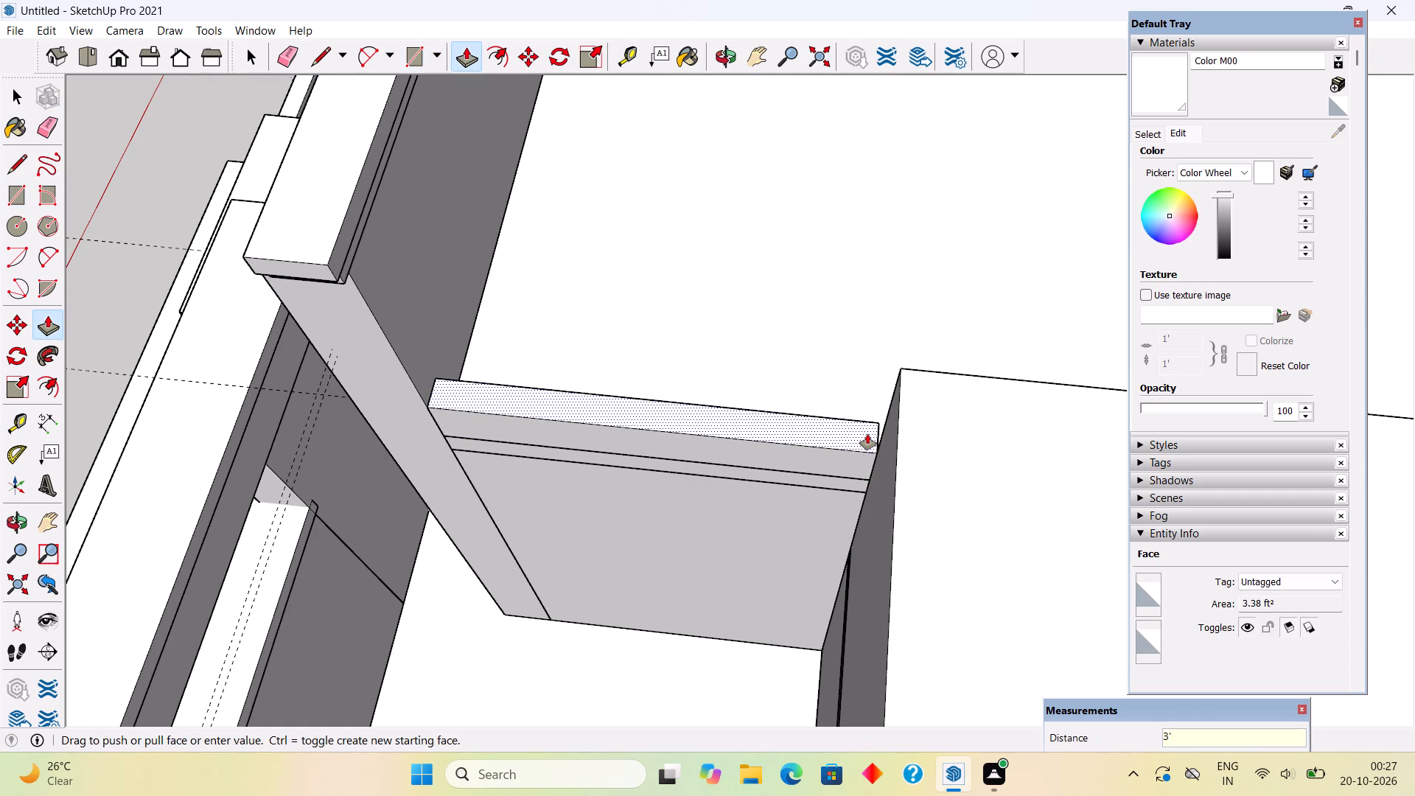
{"action": "key", "text": "Return"}
Select all connected geometry of the new roof parapet and make it a group.
{"action": "key", "text": "space"}
{"action": "triple_click", "coordinate": [867, 434]}
{"action": "right_click", "coordinate": [869, 433]}
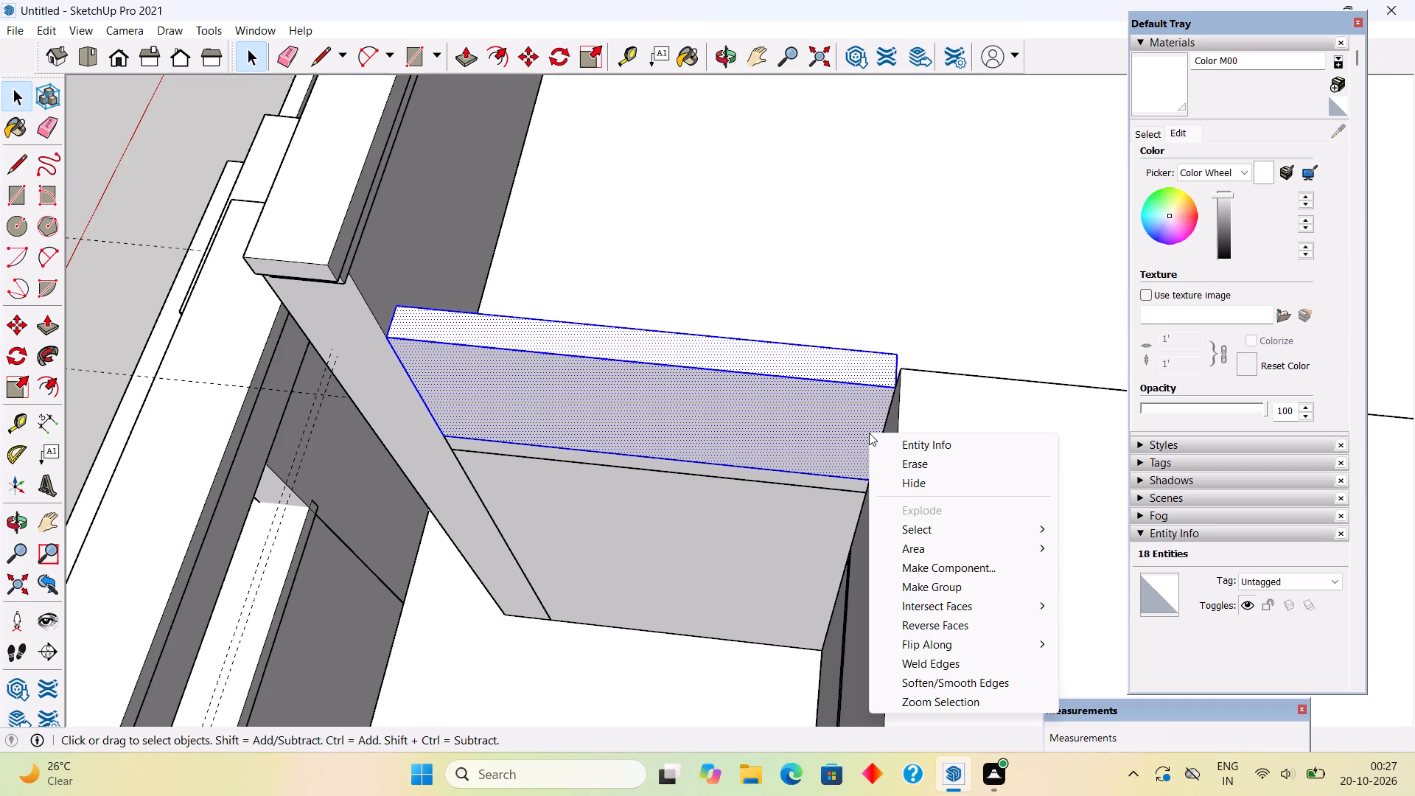
{"action": "left_click", "coordinate": [916, 587]}
{"action": "scroll", "coordinate": [916, 587], "scroll_direction": "down", "scroll_amount": 12}
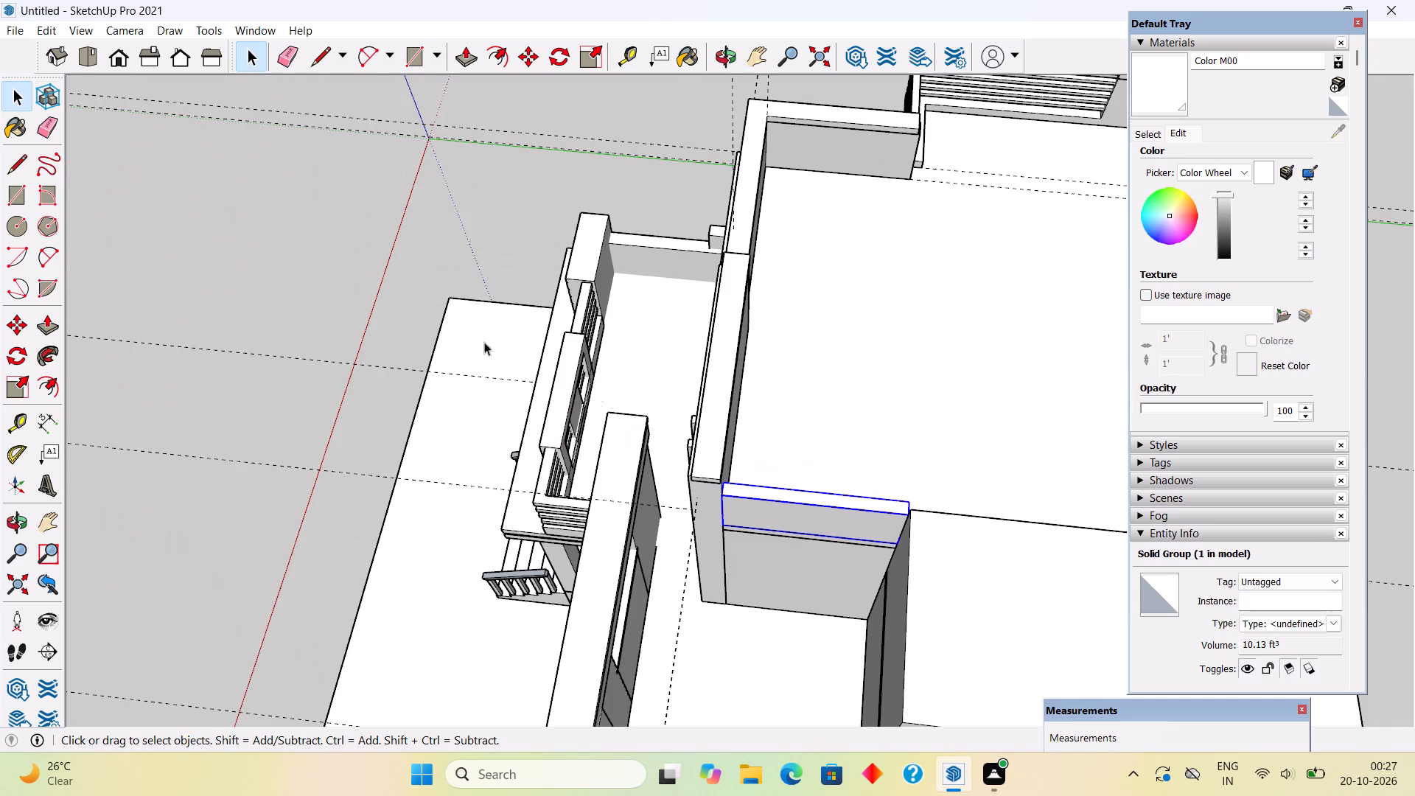
{"action": "left_click", "coordinate": [404, 301]}
Examine the front facade with its balconies, porch and entrance steps from outside.
{"action": "middle_click_drag", "start_coordinate": [577, 488], "coordinate": [1074, 167]}
{"action": "middle_click_drag", "start_coordinate": [789, 431], "coordinate": [981, 393]}
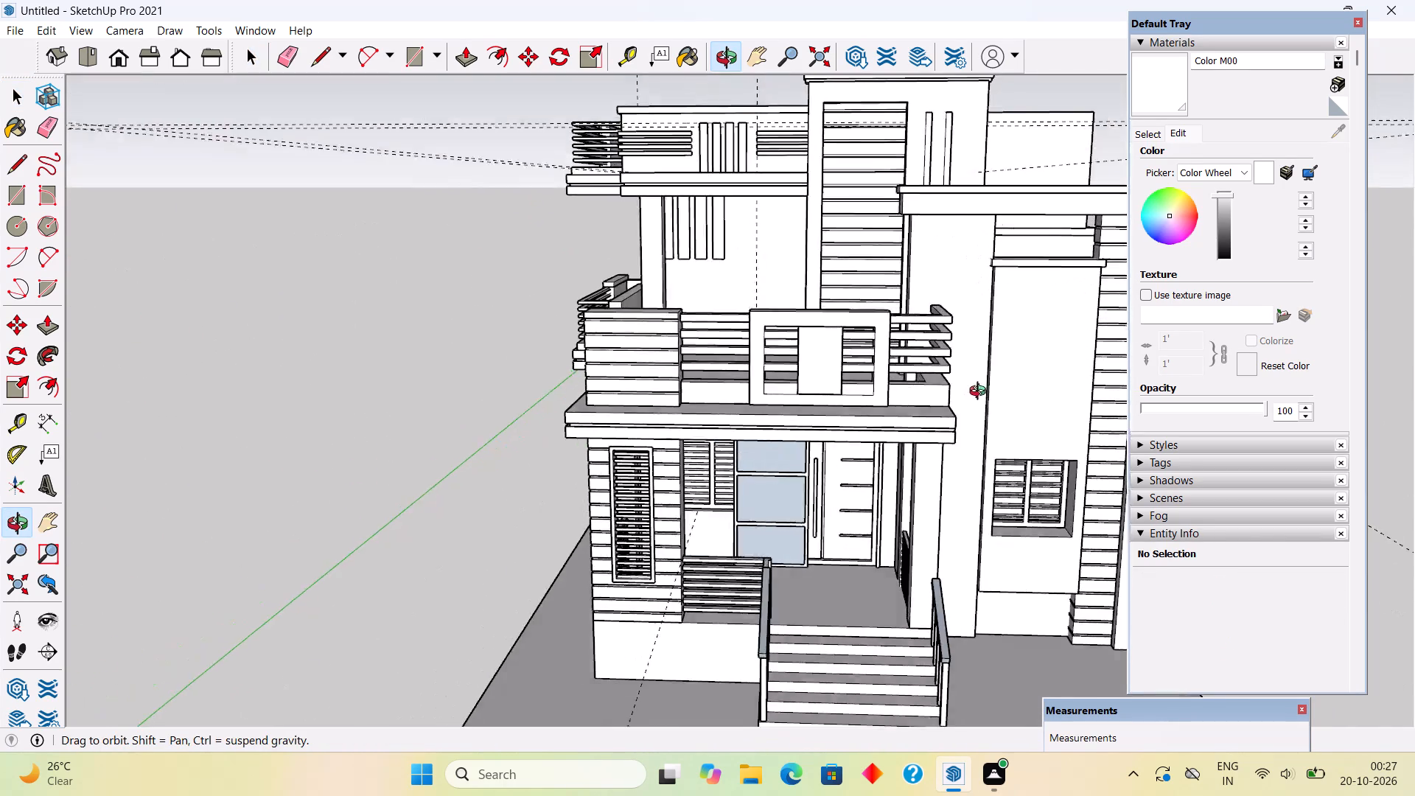
{"action": "middle_click_drag", "start_coordinate": [981, 393], "coordinate": [1017, 378]}
{"action": "scroll", "coordinate": [1017, 378], "scroll_direction": "up", "scroll_amount": 1}
{"action": "scroll", "coordinate": [1019, 376], "scroll_direction": "down", "scroll_amount": 5}
{"action": "middle_click_drag", "start_coordinate": [1002, 432], "coordinate": [1015, 392]}
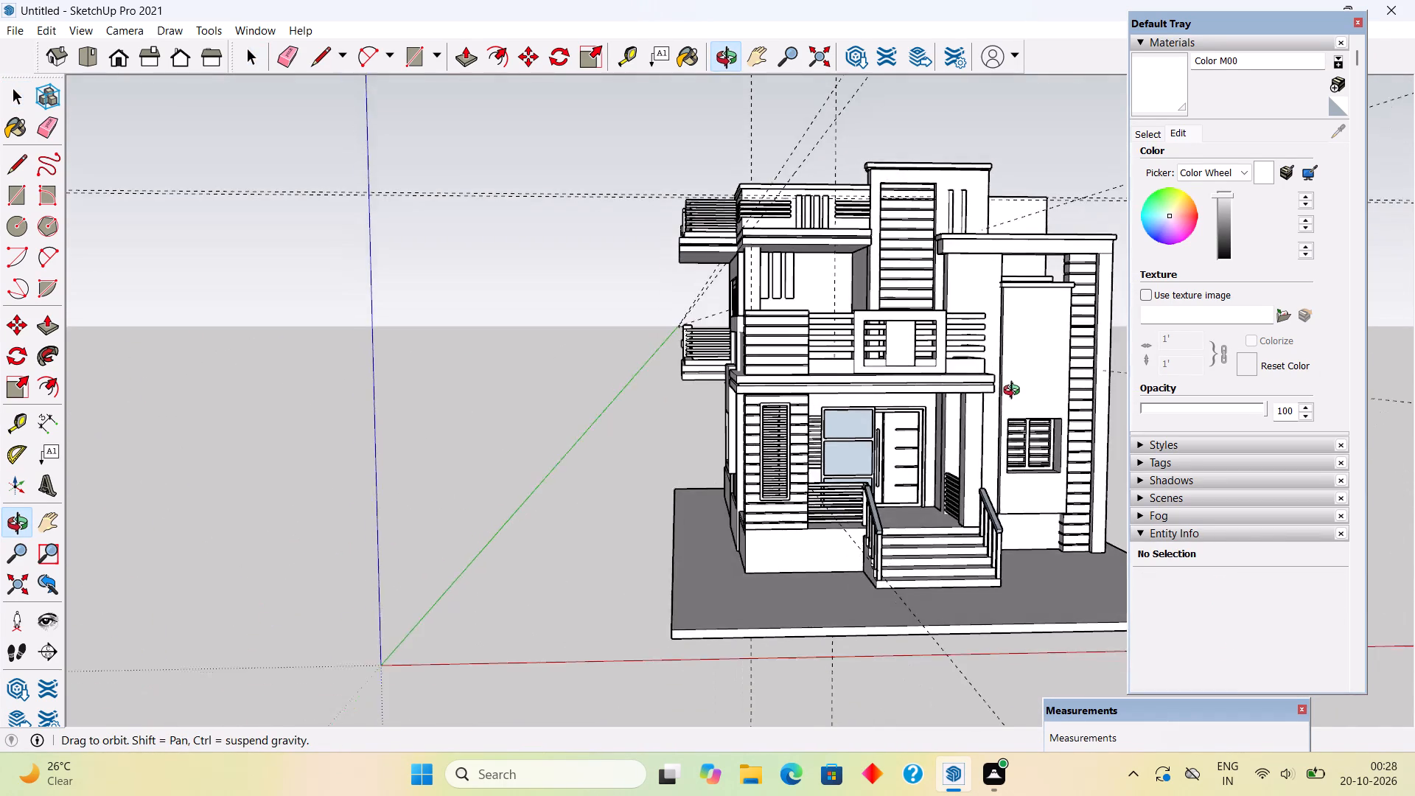
{"action": "middle_click_drag", "start_coordinate": [1015, 392], "coordinate": [1044, 422]}
{"action": "scroll", "coordinate": [1044, 422], "scroll_direction": "up", "scroll_amount": 2}
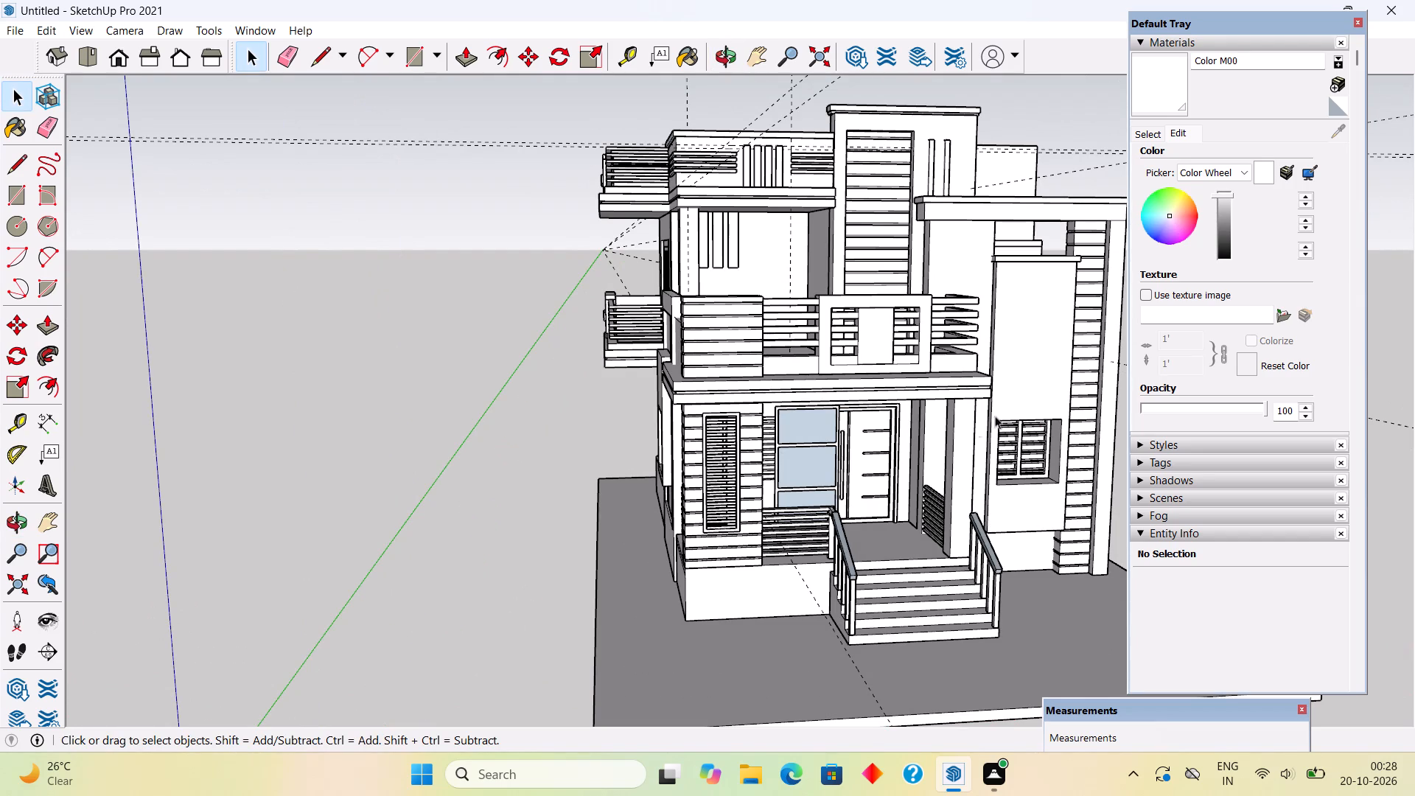
Open the plinth for editing and draw a 3' vertical line where its face below the side door meets the projecting window bay.
{"action": "middle_click_drag", "start_coordinate": [653, 534], "coordinate": [1066, 573]}
{"action": "scroll", "coordinate": [637, 551], "scroll_direction": "up", "scroll_amount": 5}
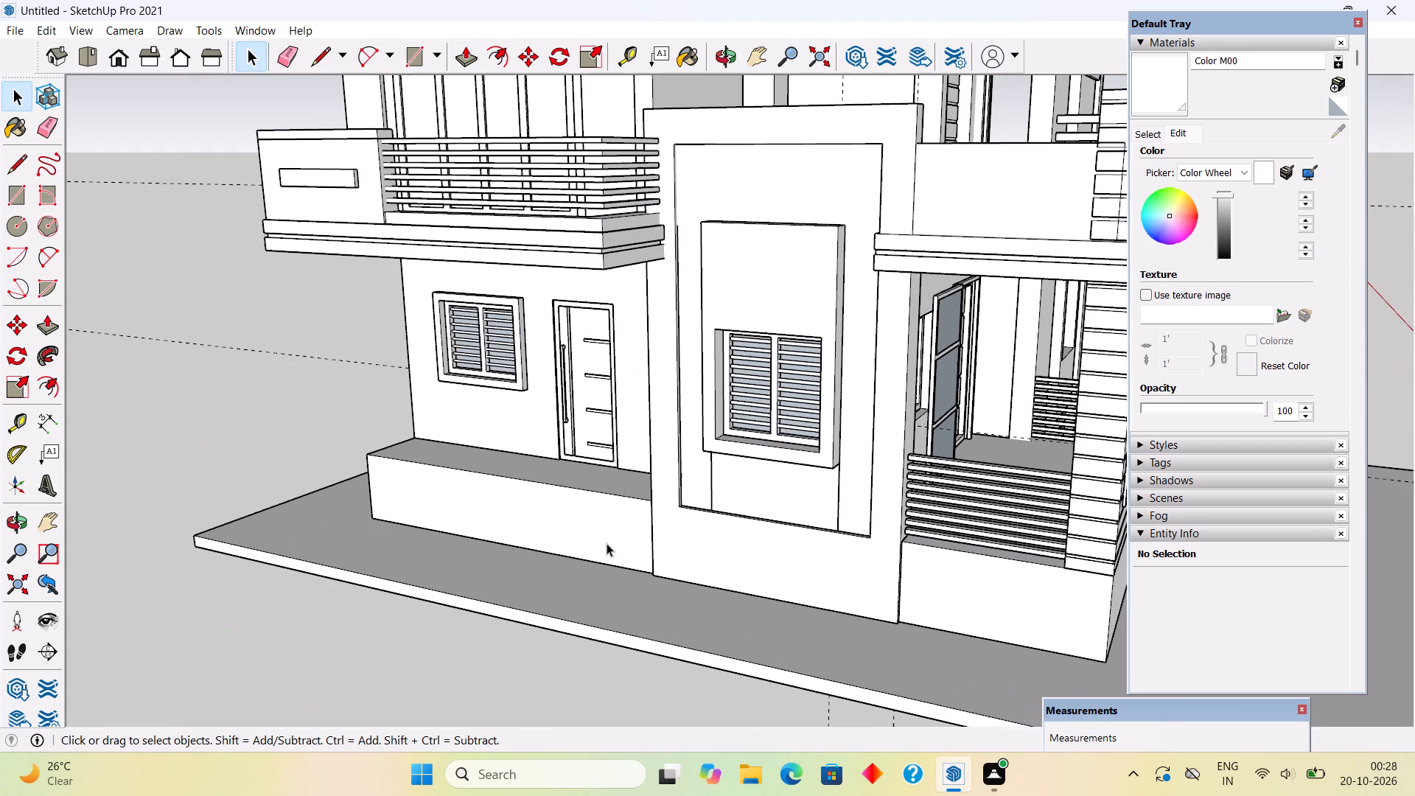
{"action": "left_click", "coordinate": [607, 543]}
{"action": "triple_click", "coordinate": [607, 543]}
{"action": "middle_click_drag", "start_coordinate": [607, 543], "coordinate": [920, 559]}
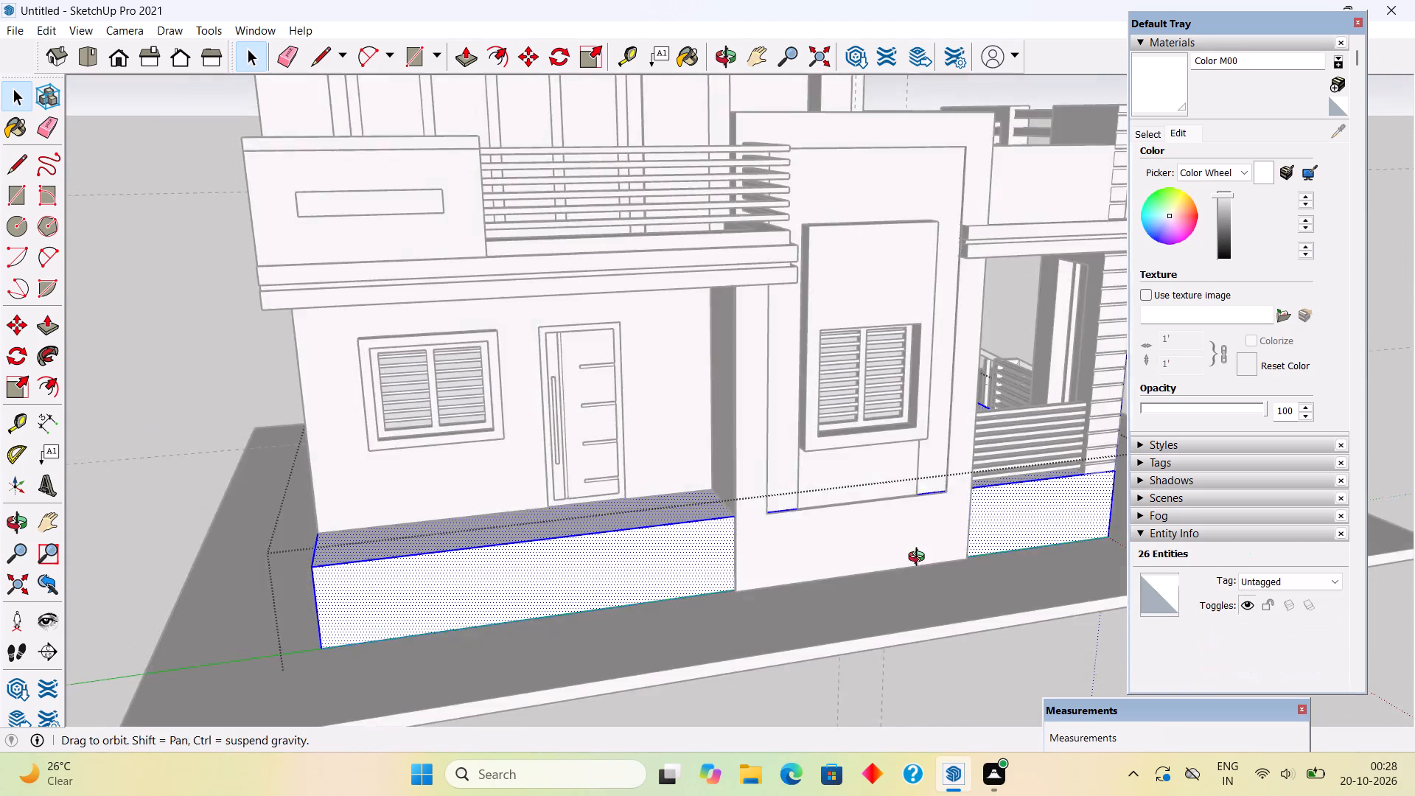
{"action": "middle_click_drag", "start_coordinate": [920, 559], "coordinate": [922, 559]}
{"action": "scroll", "coordinate": [757, 555], "scroll_direction": "up", "scroll_amount": 9}
{"action": "middle_click_drag", "start_coordinate": [743, 548], "coordinate": [873, 556]}
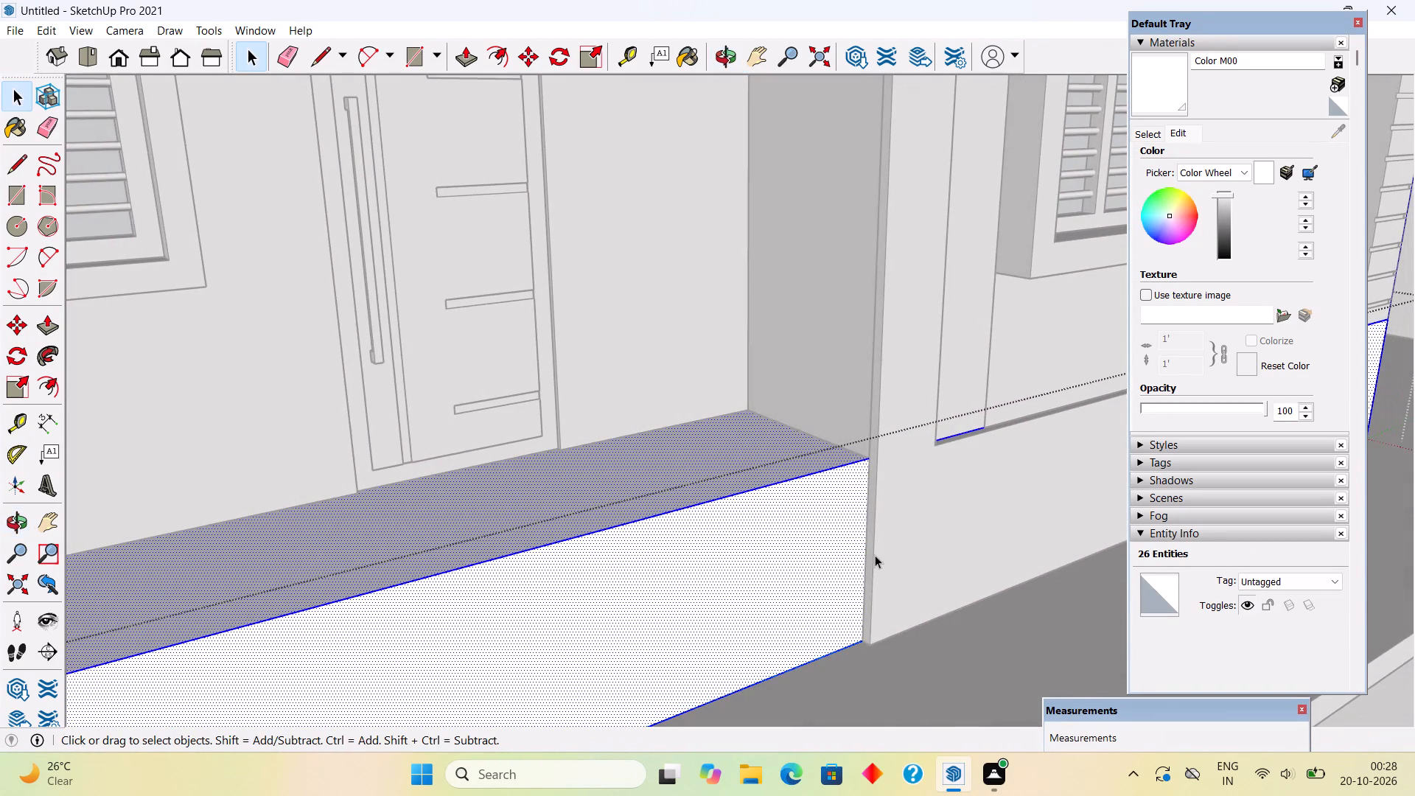
{"action": "key", "text": "l"}
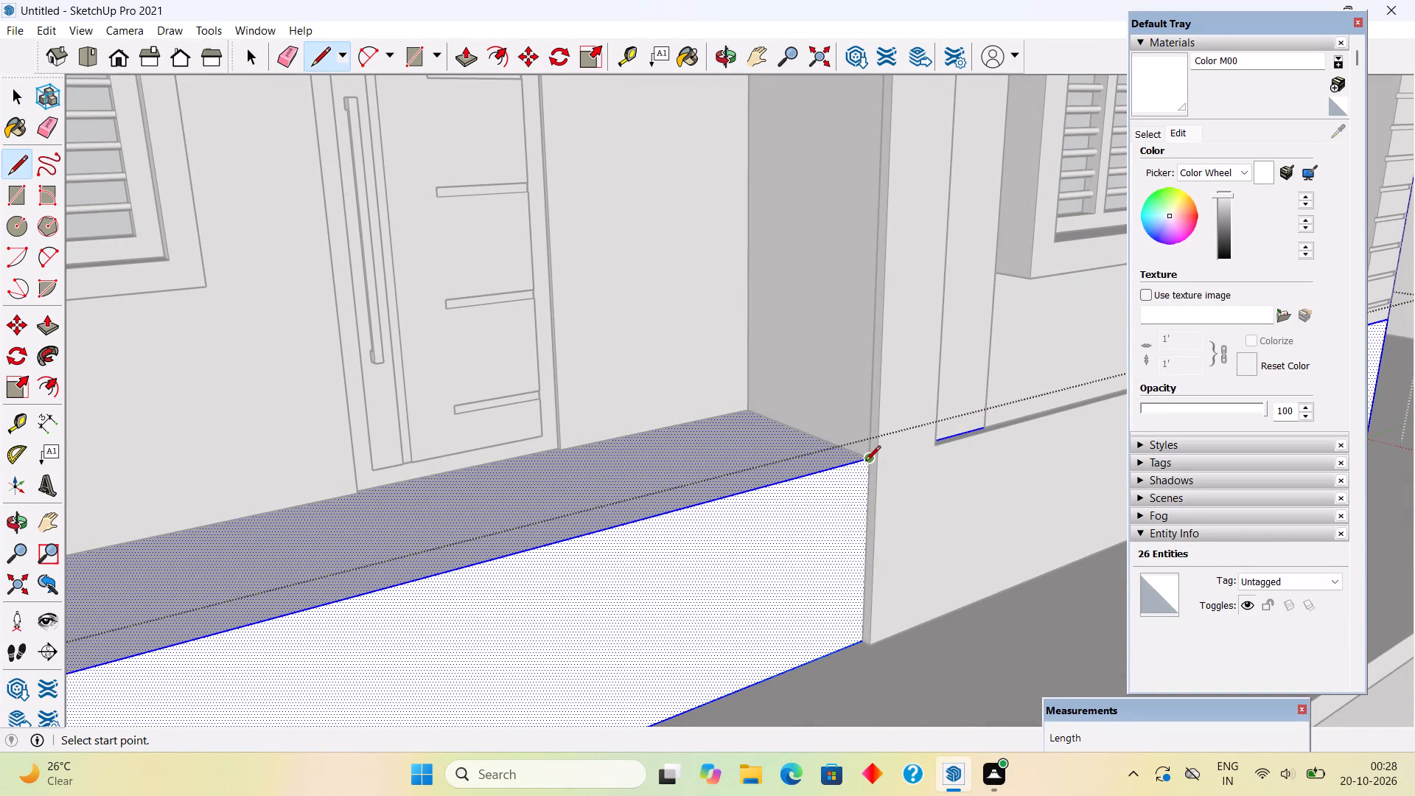
{"action": "left_click", "coordinate": [865, 462]}
{"action": "left_click", "coordinate": [859, 641]}
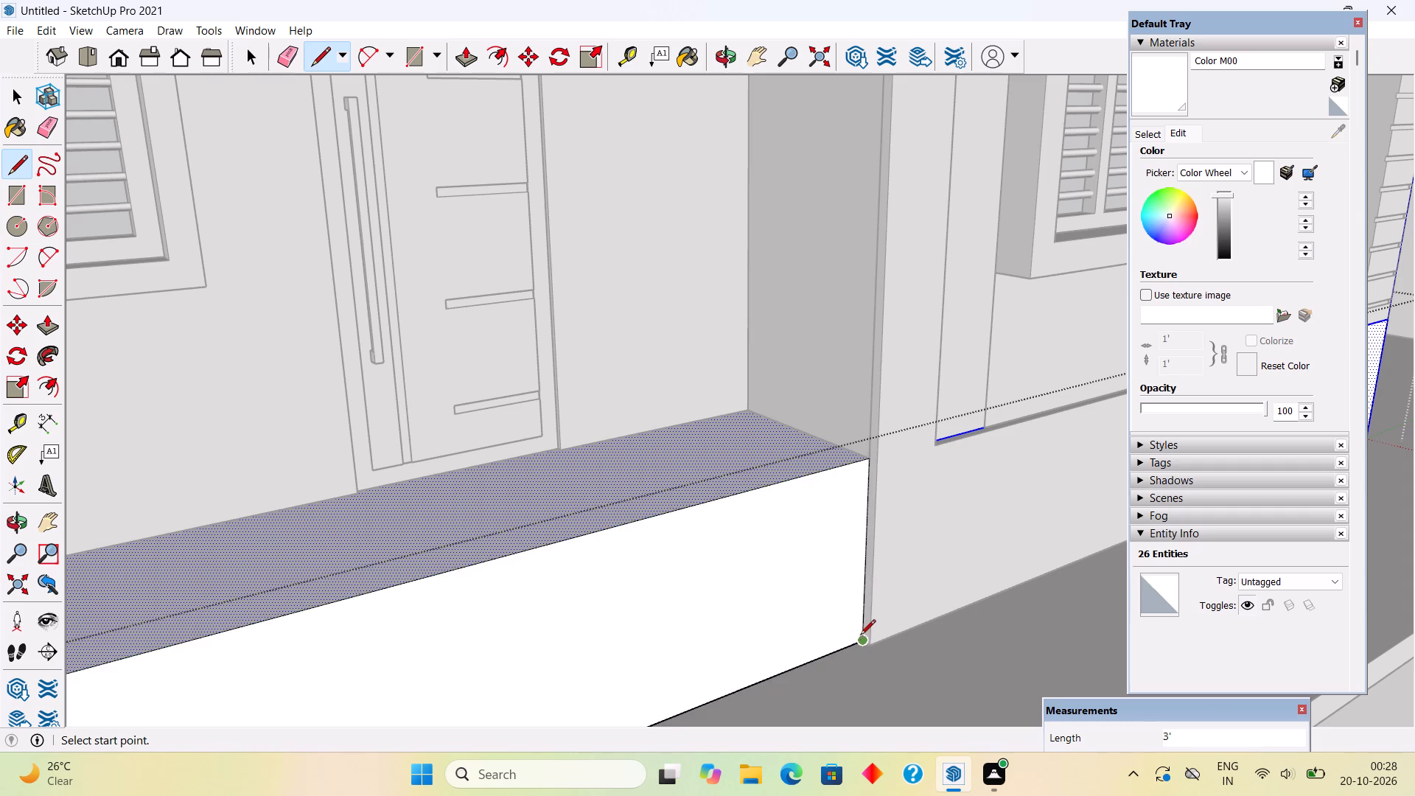
Pull the plinth's outer face below the side door outward 4' 2" and leave the plinth's editing mode.
{"action": "scroll", "coordinate": [860, 634], "scroll_direction": "down", "scroll_amount": 5}
{"action": "middle_click_drag", "start_coordinate": [878, 621], "coordinate": [615, 646]}
{"action": "scroll", "coordinate": [616, 646], "scroll_direction": "down", "scroll_amount": 5}
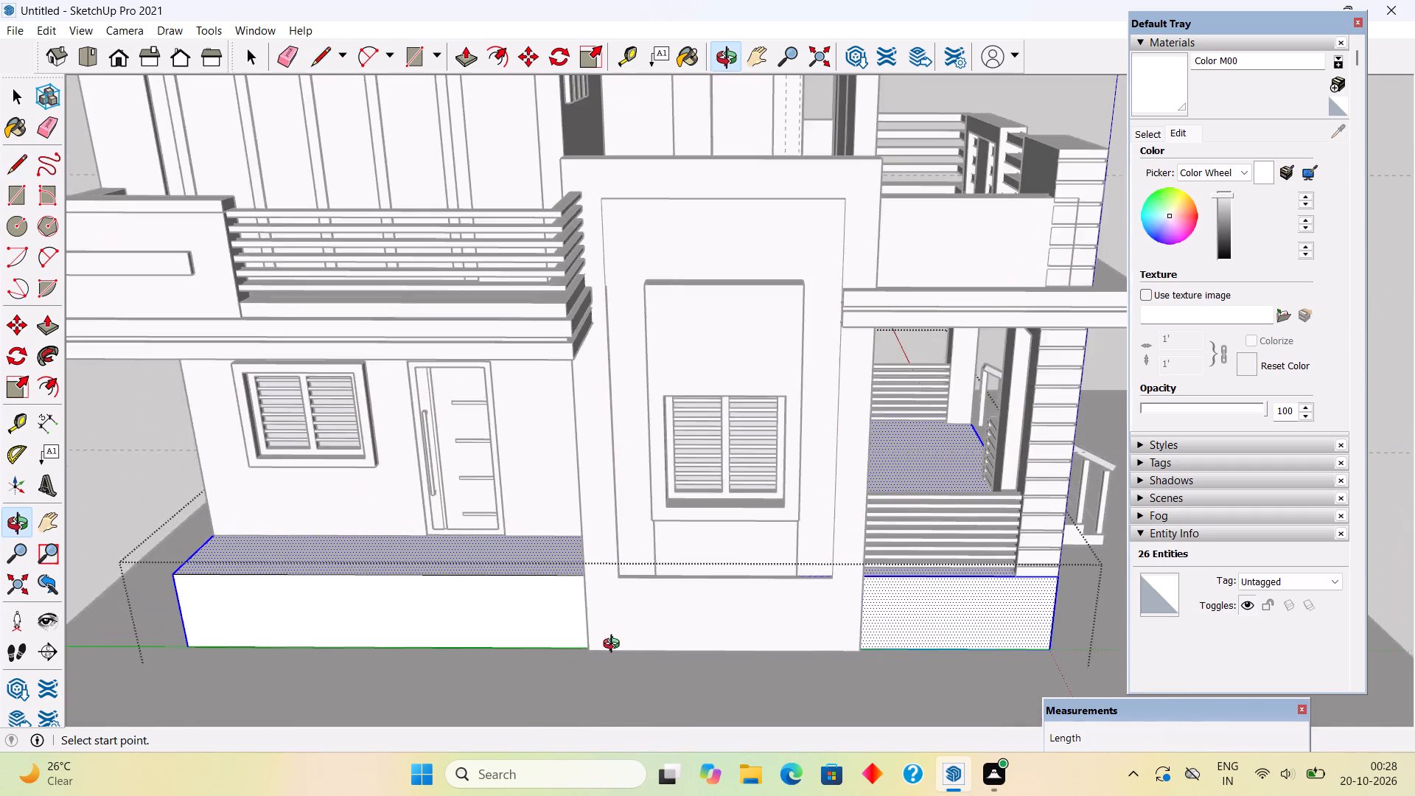
{"action": "scroll", "coordinate": [615, 646], "scroll_direction": "down", "scroll_amount": 4}
{"action": "key", "text": "space"}
{"action": "type", "text": "p"}
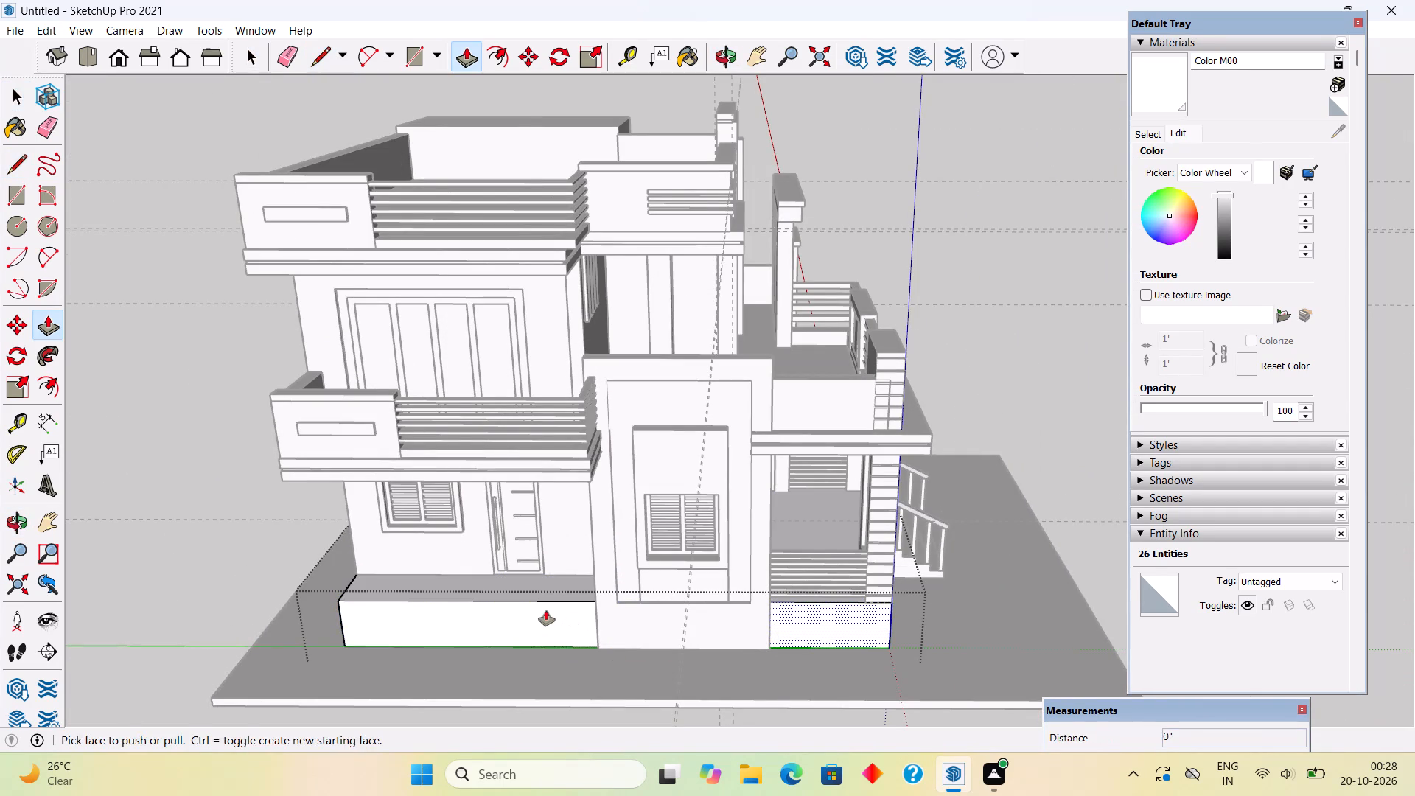
{"action": "left_click", "coordinate": [544, 620]}
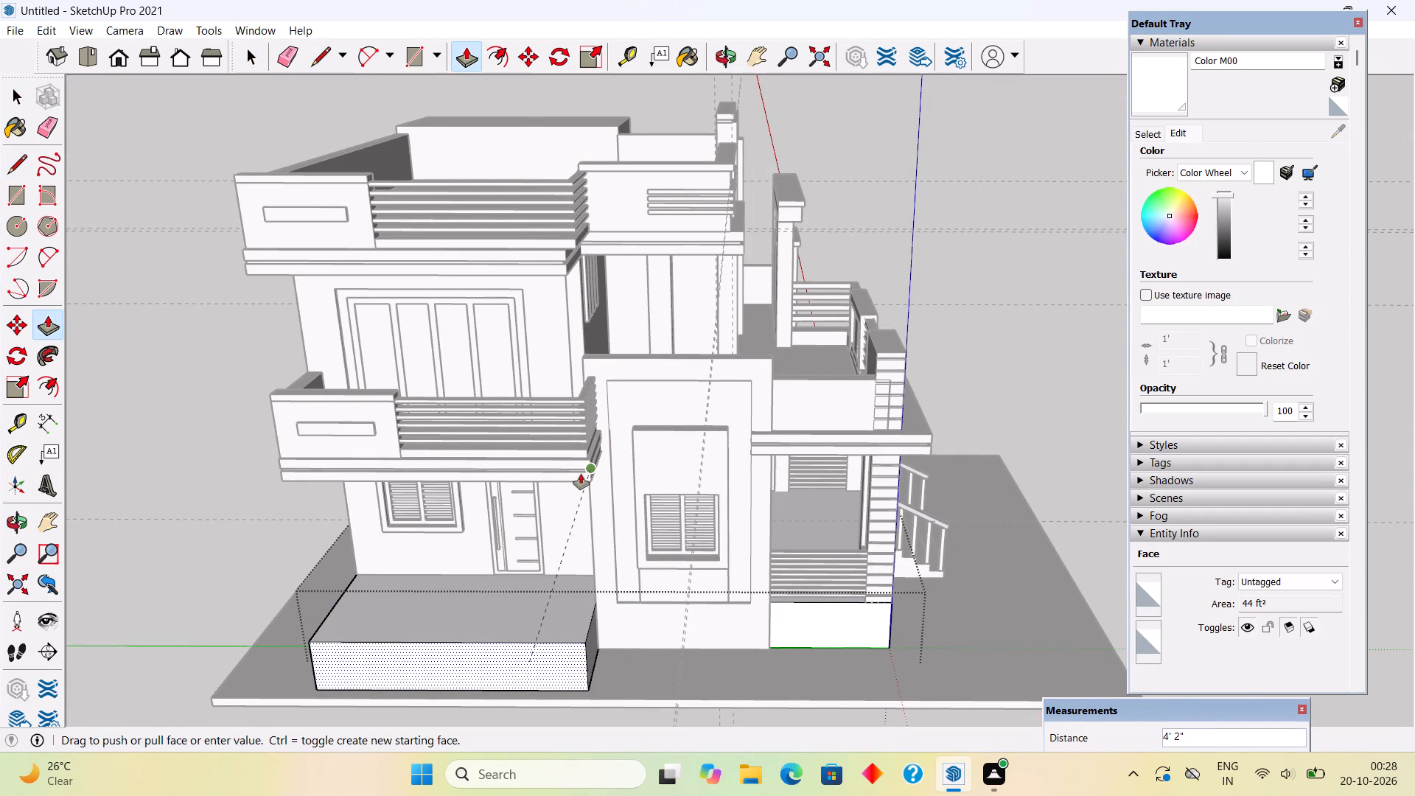
{"action": "left_click", "coordinate": [581, 474]}
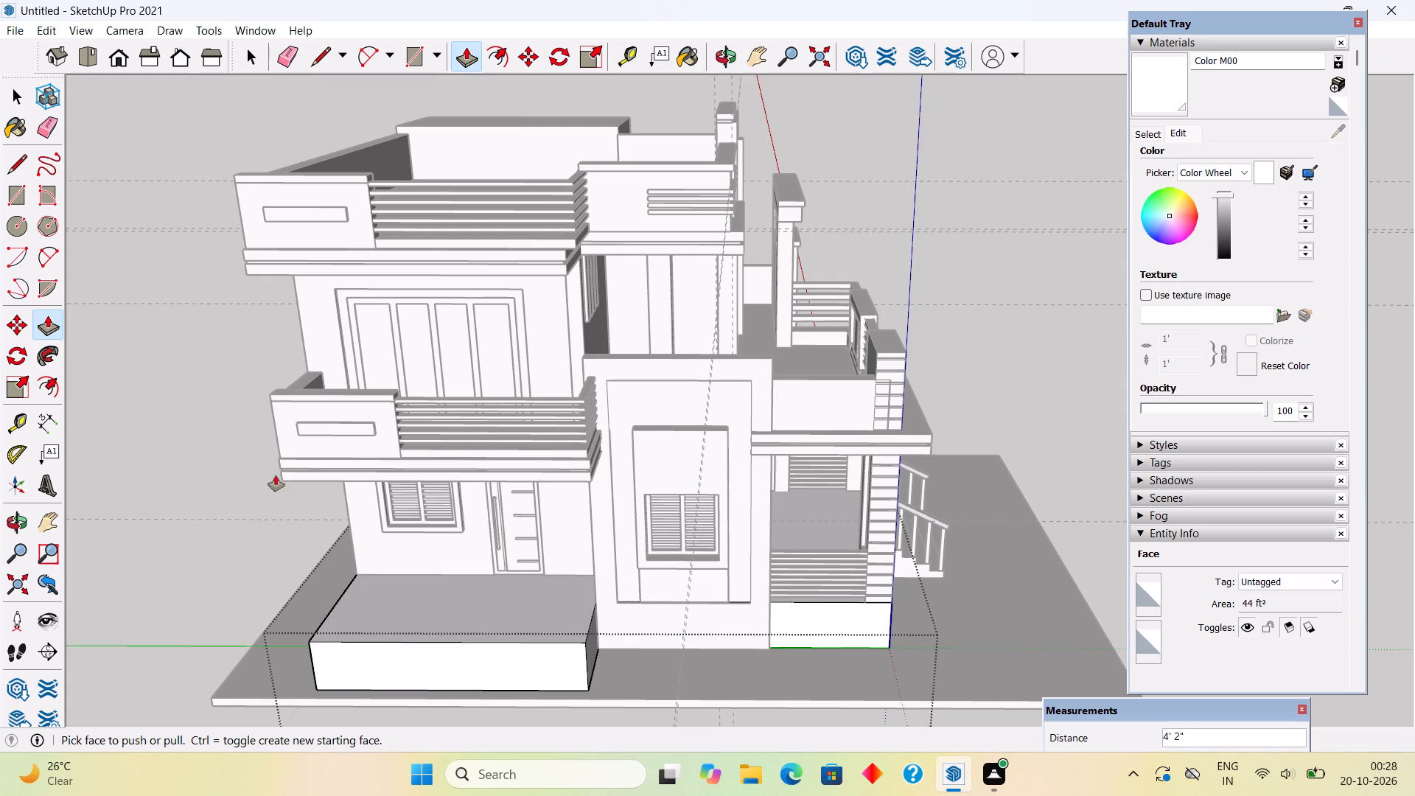
{"action": "type", "text": "v"}
{"action": "key", "text": "space"}
{"action": "left_click", "coordinate": [135, 448]}
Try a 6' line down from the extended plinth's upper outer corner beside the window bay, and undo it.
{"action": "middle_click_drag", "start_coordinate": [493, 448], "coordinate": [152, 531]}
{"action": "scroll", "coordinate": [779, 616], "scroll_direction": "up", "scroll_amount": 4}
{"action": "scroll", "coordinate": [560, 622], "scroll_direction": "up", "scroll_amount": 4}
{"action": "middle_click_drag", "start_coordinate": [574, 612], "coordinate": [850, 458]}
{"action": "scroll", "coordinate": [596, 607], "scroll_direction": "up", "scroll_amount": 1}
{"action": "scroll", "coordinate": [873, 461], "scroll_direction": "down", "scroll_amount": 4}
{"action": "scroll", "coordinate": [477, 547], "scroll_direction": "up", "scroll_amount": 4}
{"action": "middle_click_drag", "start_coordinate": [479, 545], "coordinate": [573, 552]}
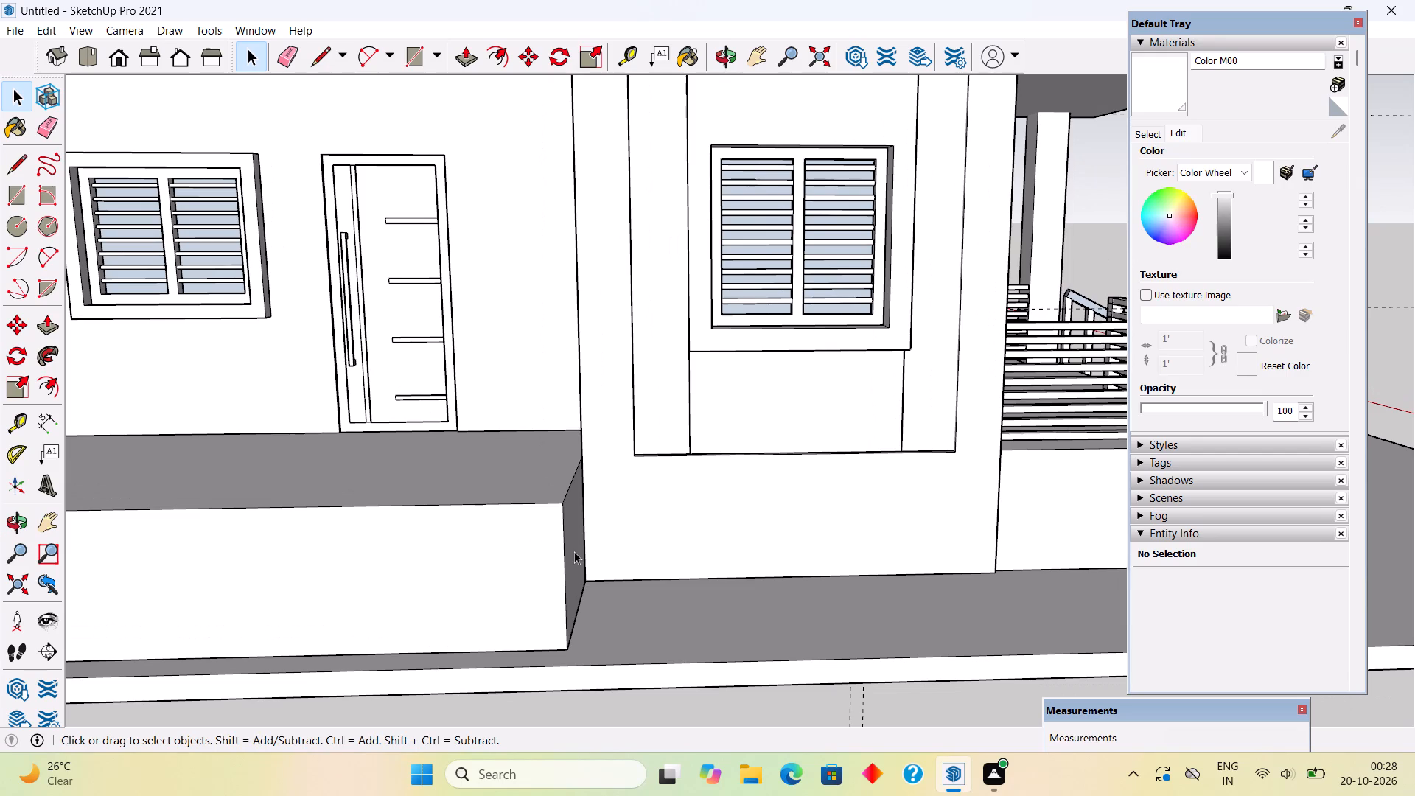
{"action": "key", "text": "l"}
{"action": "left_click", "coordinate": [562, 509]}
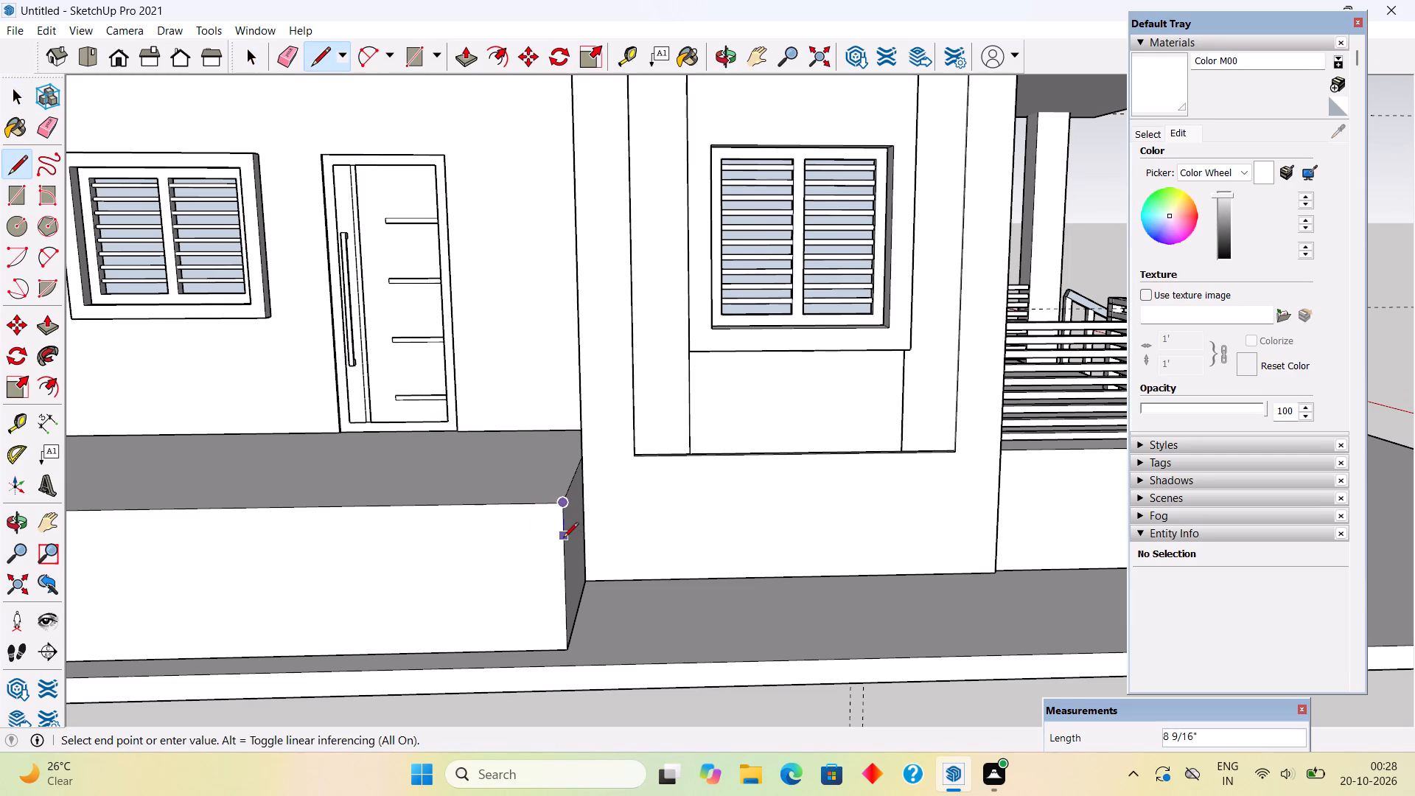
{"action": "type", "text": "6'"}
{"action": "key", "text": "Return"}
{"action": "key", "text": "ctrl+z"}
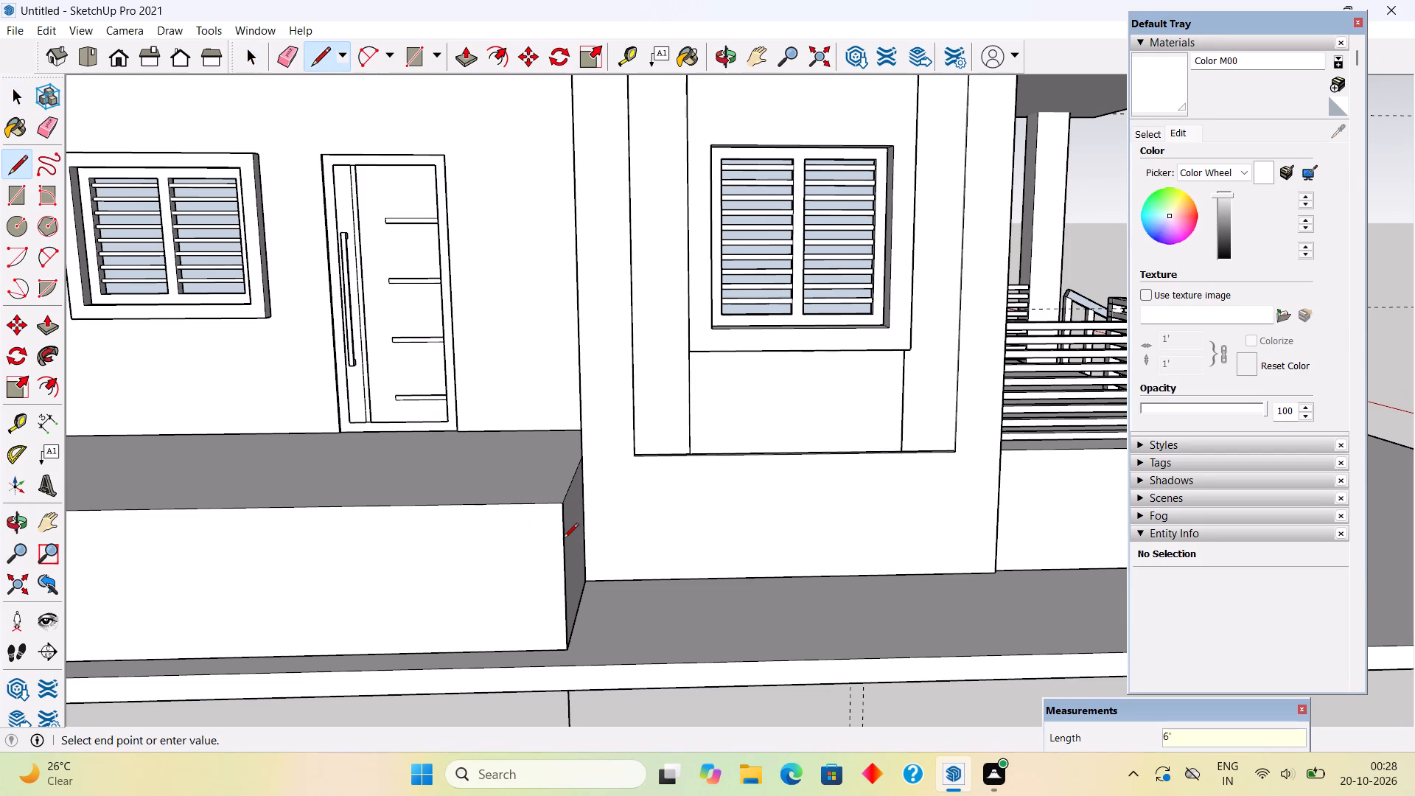
Start a stair profile at the extended plinth's upper outer corner beside the window bay, with three 6" risers and two 11" treads.
{"action": "left_click", "coordinate": [567, 506]}
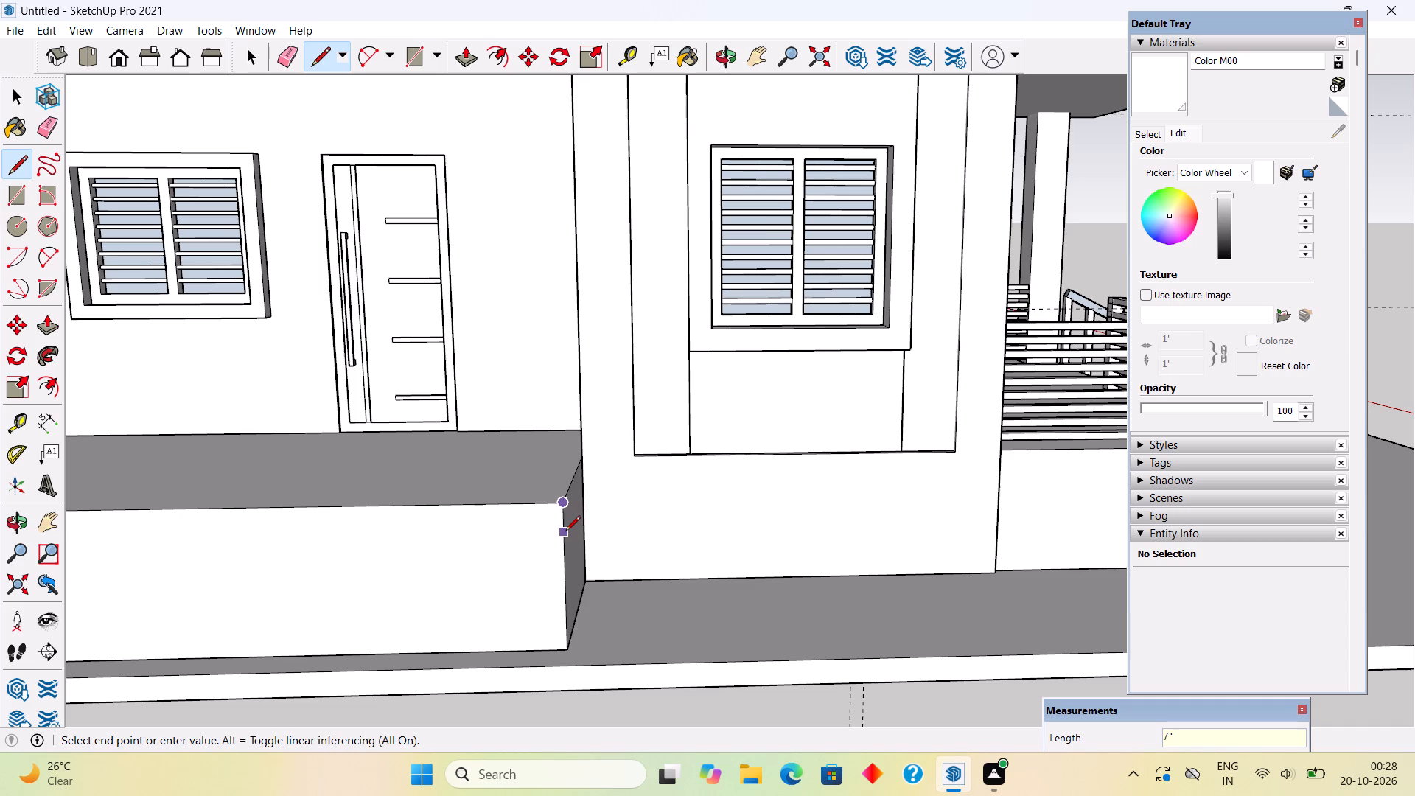
{"action": "type", "text": "6\""}
{"action": "key", "text": "Return"}
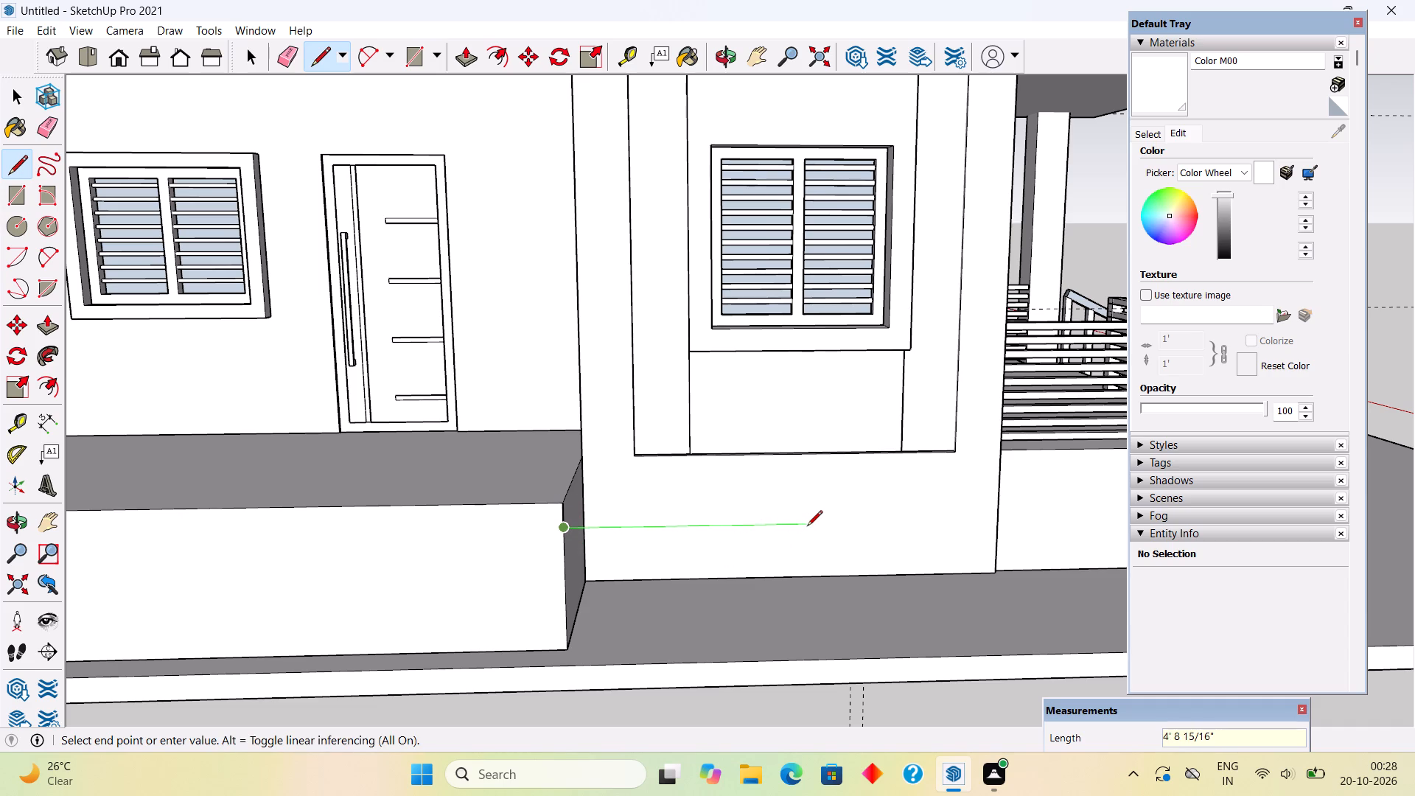
{"action": "type", "text": "11\""}
{"action": "key", "text": "Return"}
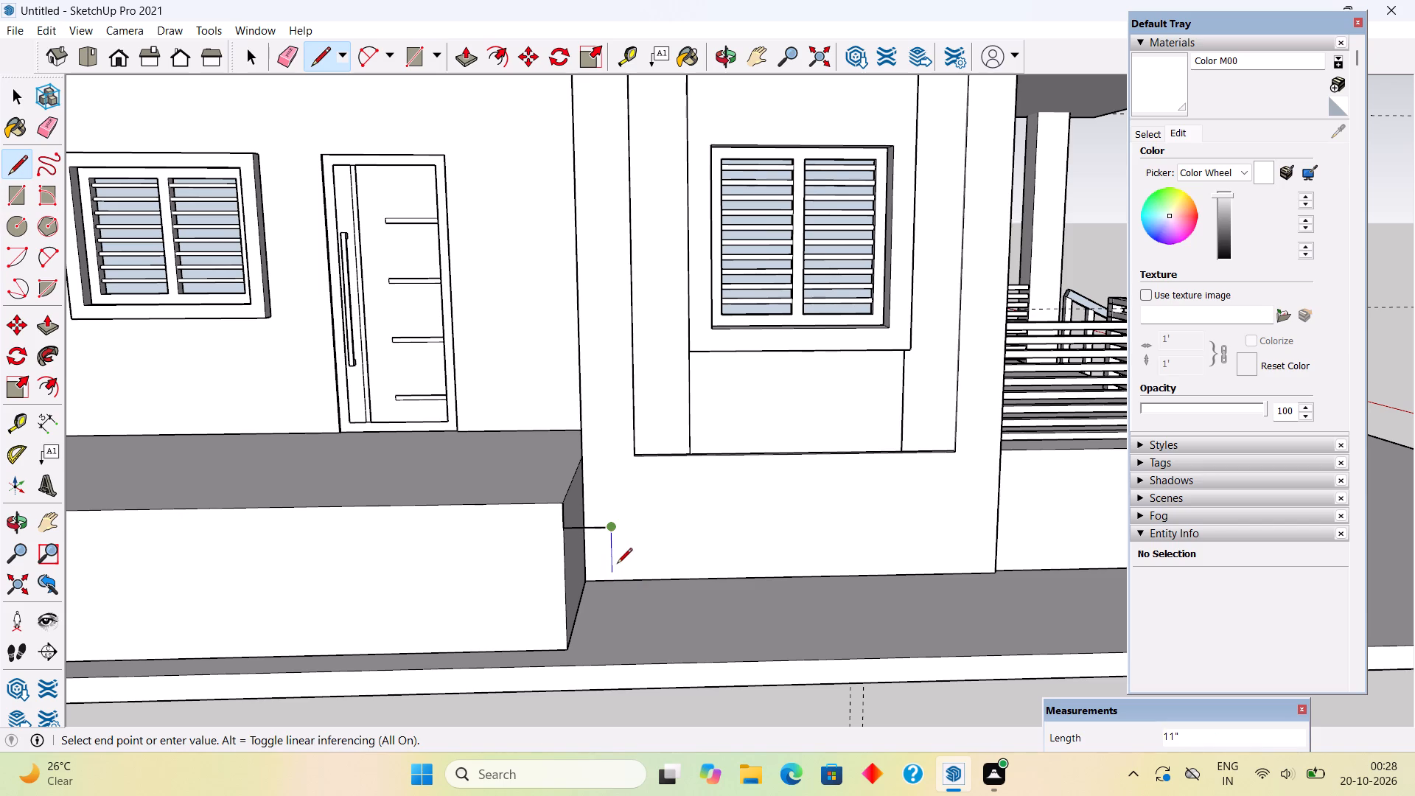
{"action": "type", "text": "6\""}
{"action": "key", "text": "Return"}
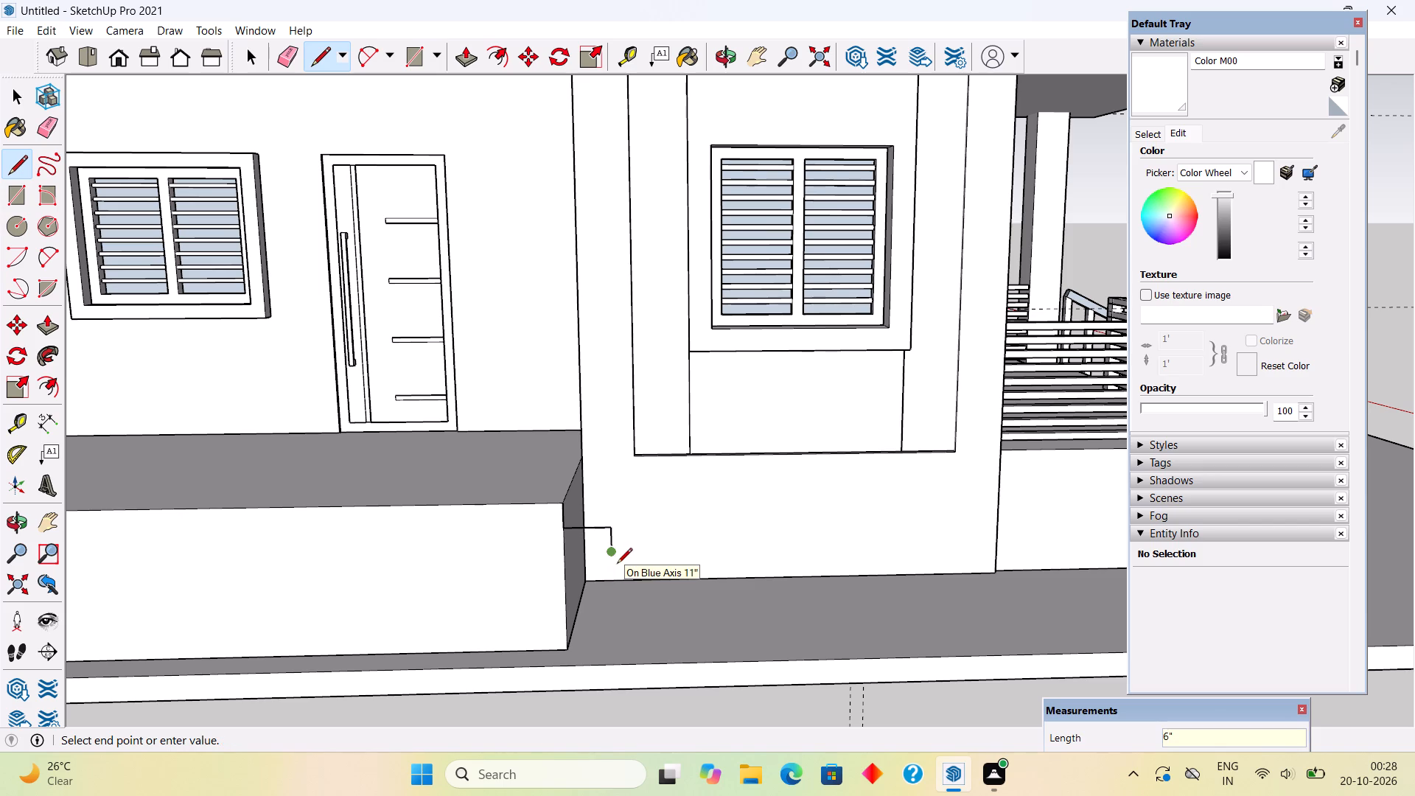
{"action": "type", "text": "11\""}
{"action": "key", "text": "Return"}
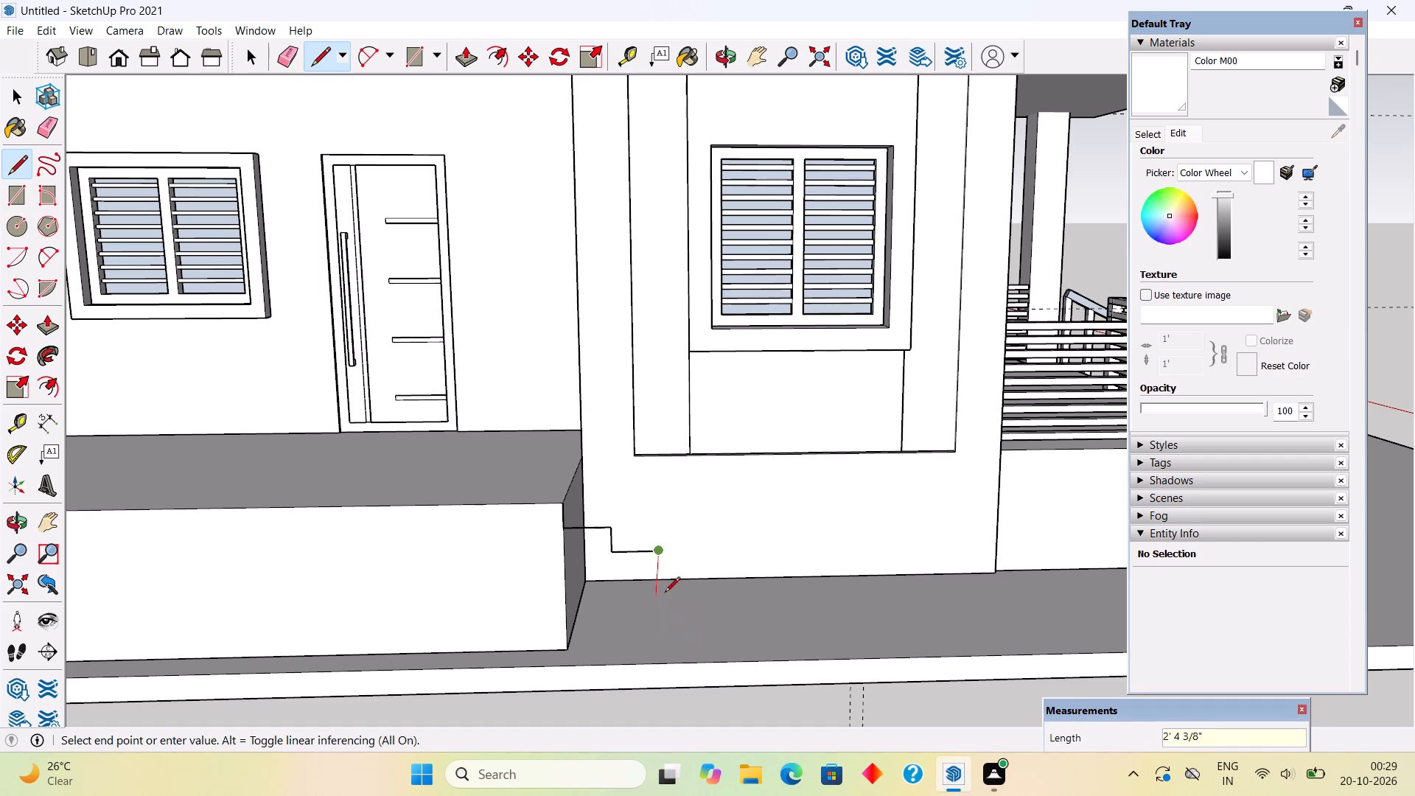
{"action": "scroll", "coordinate": [671, 590], "scroll_direction": "up", "scroll_amount": 4}
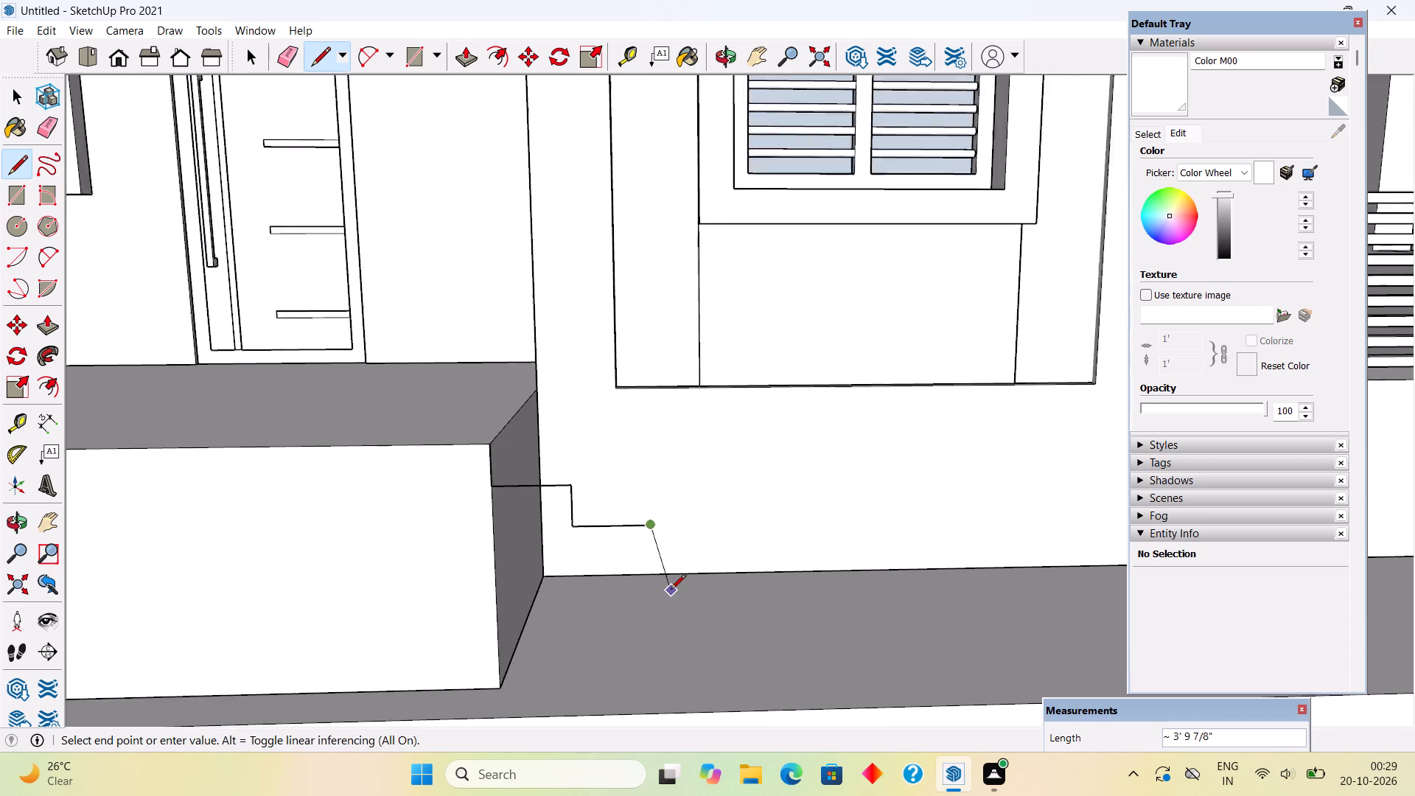
{"action": "scroll", "coordinate": [671, 590], "scroll_direction": "up", "scroll_amount": 2}
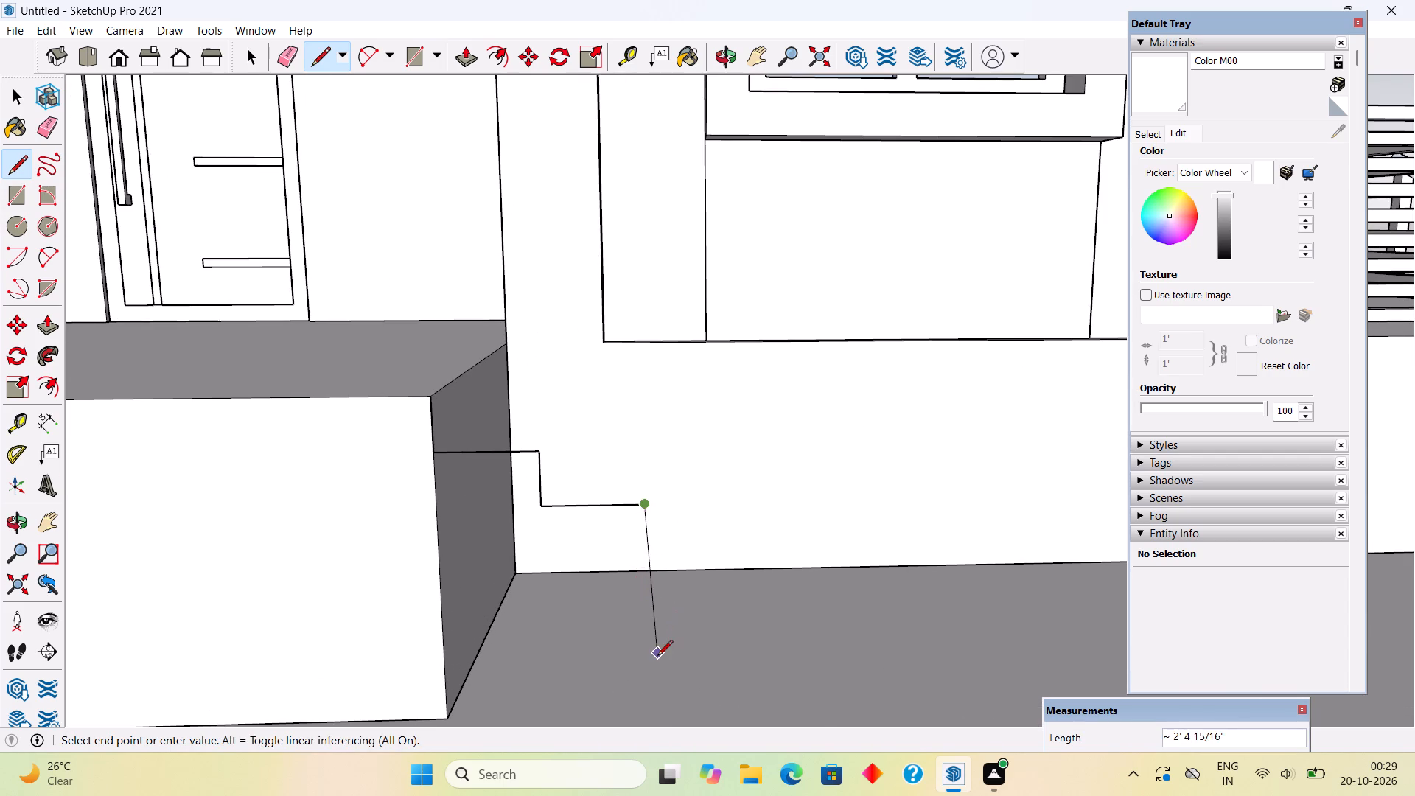
{"action": "scroll", "coordinate": [657, 663], "scroll_direction": "down", "scroll_amount": 5}
{"action": "type", "text": "6\""}
{"action": "key", "text": "Return"}
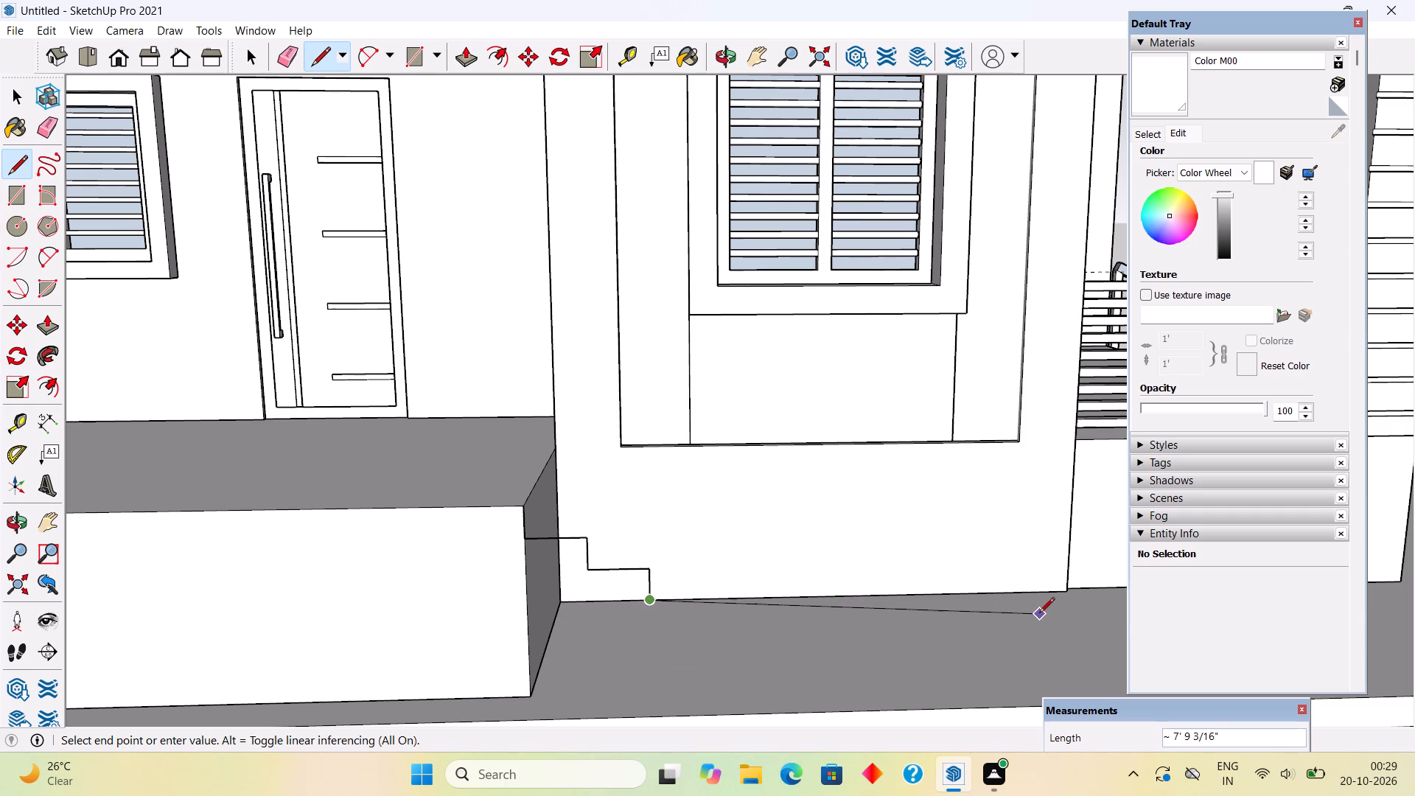
Continue the stair profile down to the base slab with three more 11" treads, each followed by a 6" riser.
{"action": "scroll", "coordinate": [1039, 614], "scroll_direction": "up", "scroll_amount": 3}
{"action": "middle_click_drag", "start_coordinate": [1062, 455], "coordinate": [1063, 447]}
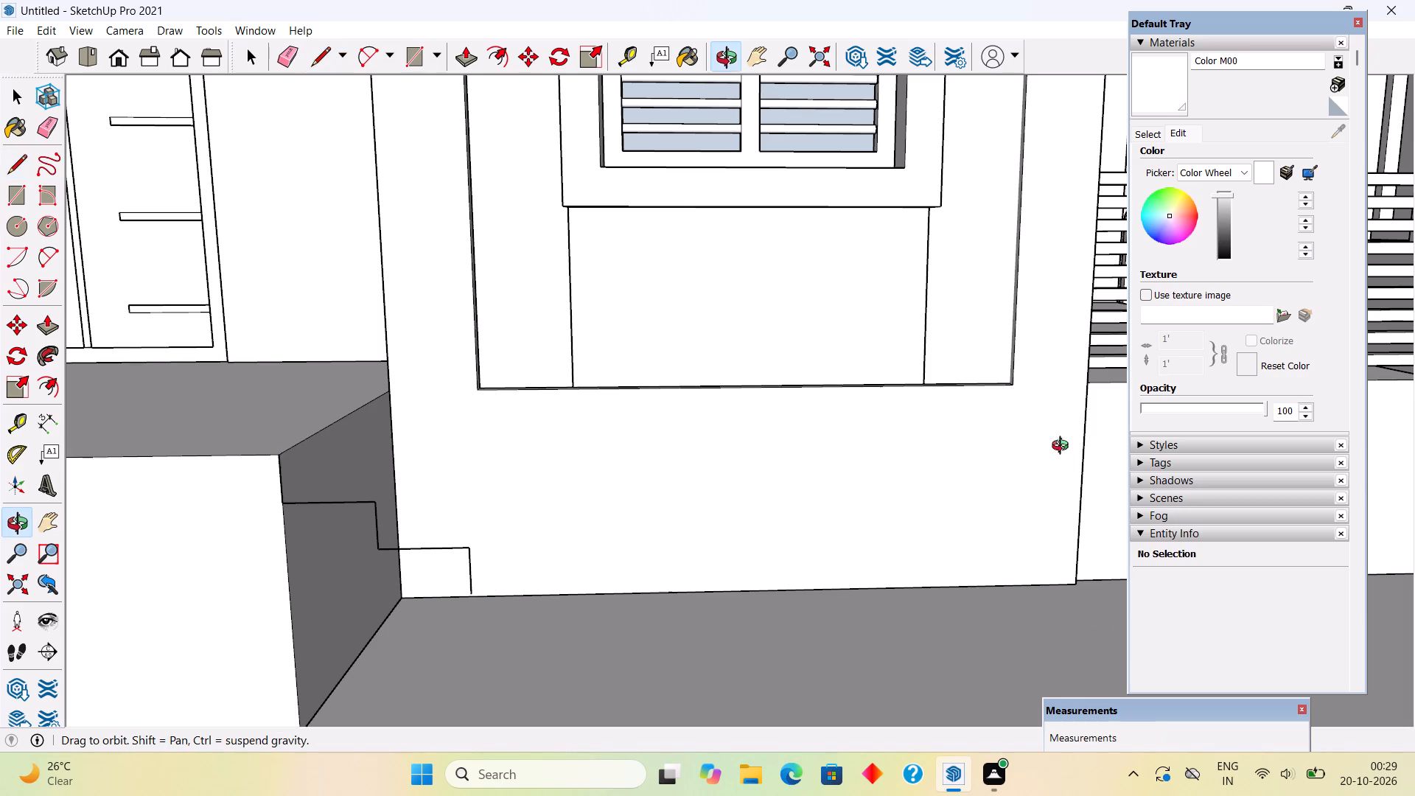
{"action": "middle_click_drag", "start_coordinate": [1063, 447], "coordinate": [1096, 348]}
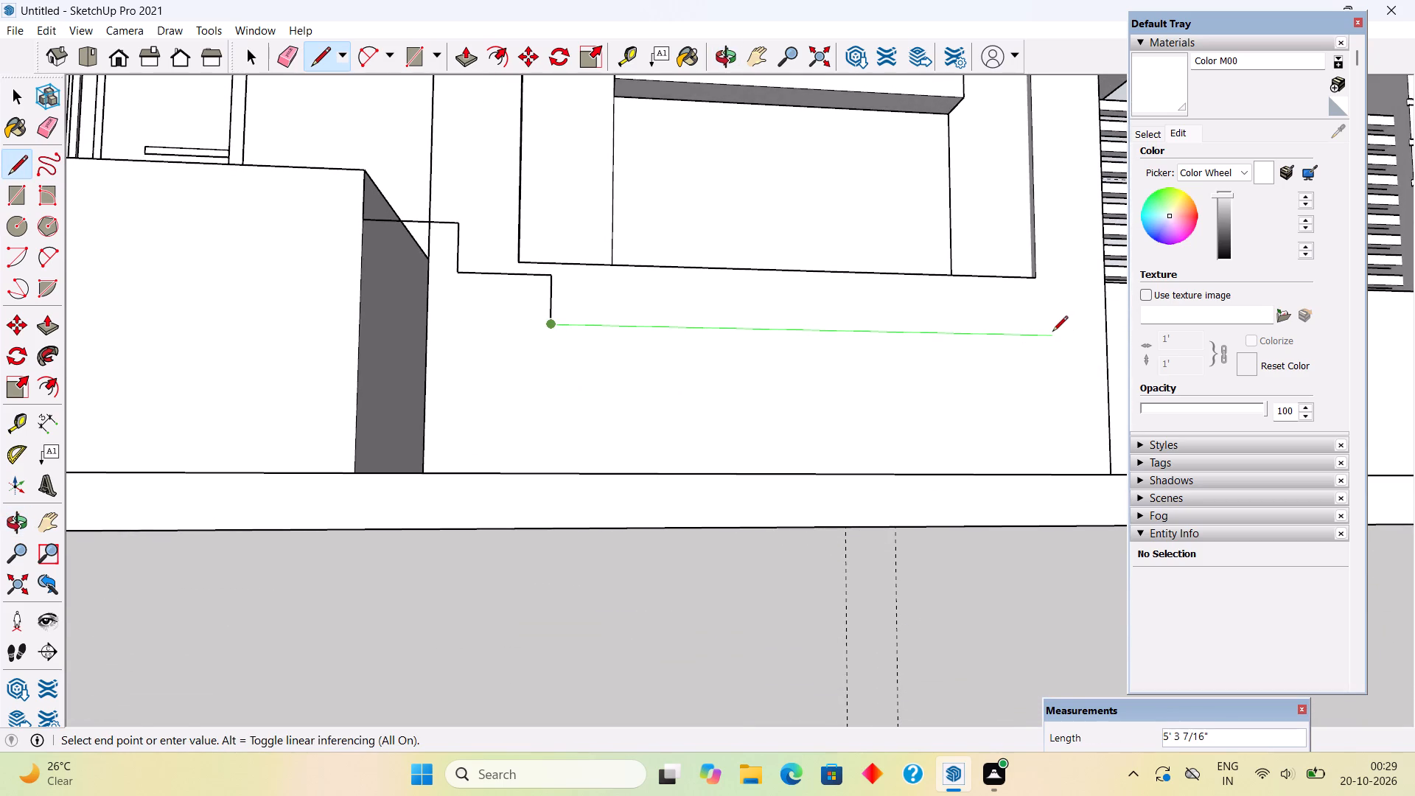
{"action": "type", "text": "11\""}
{"action": "key", "text": "Return"}
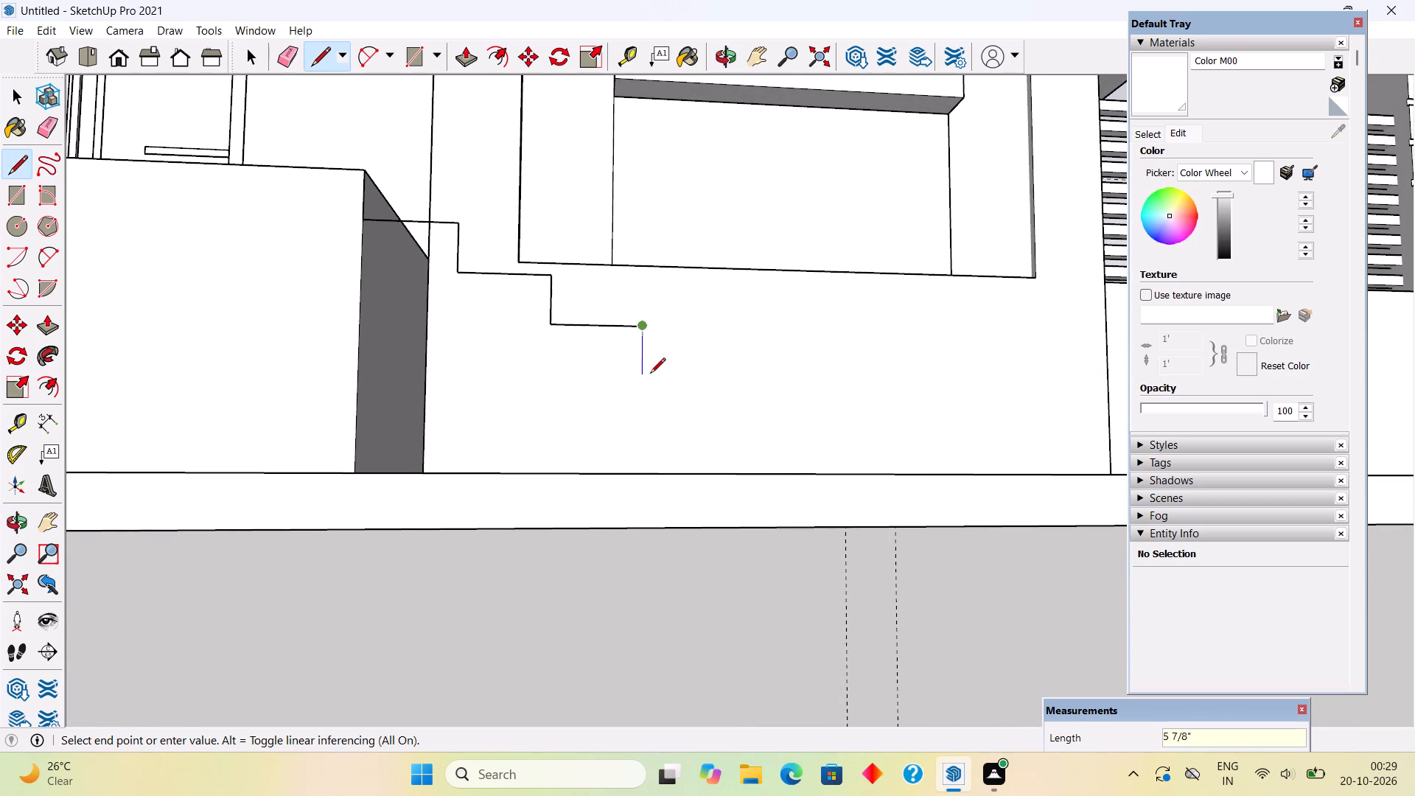
{"action": "key", "text": "6"}
{"action": "key", "text": "shift+quotedbl"}
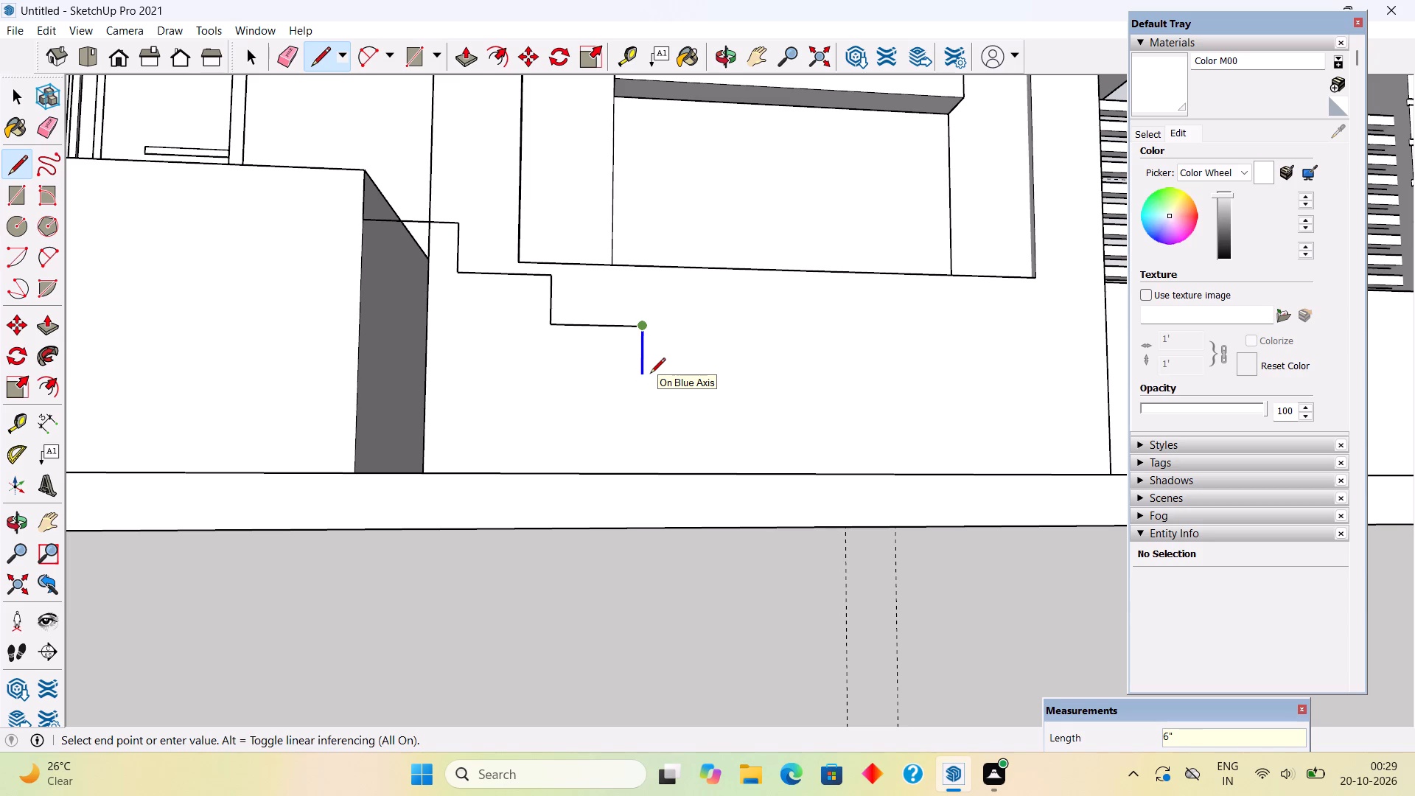
{"action": "key", "text": "Return"}
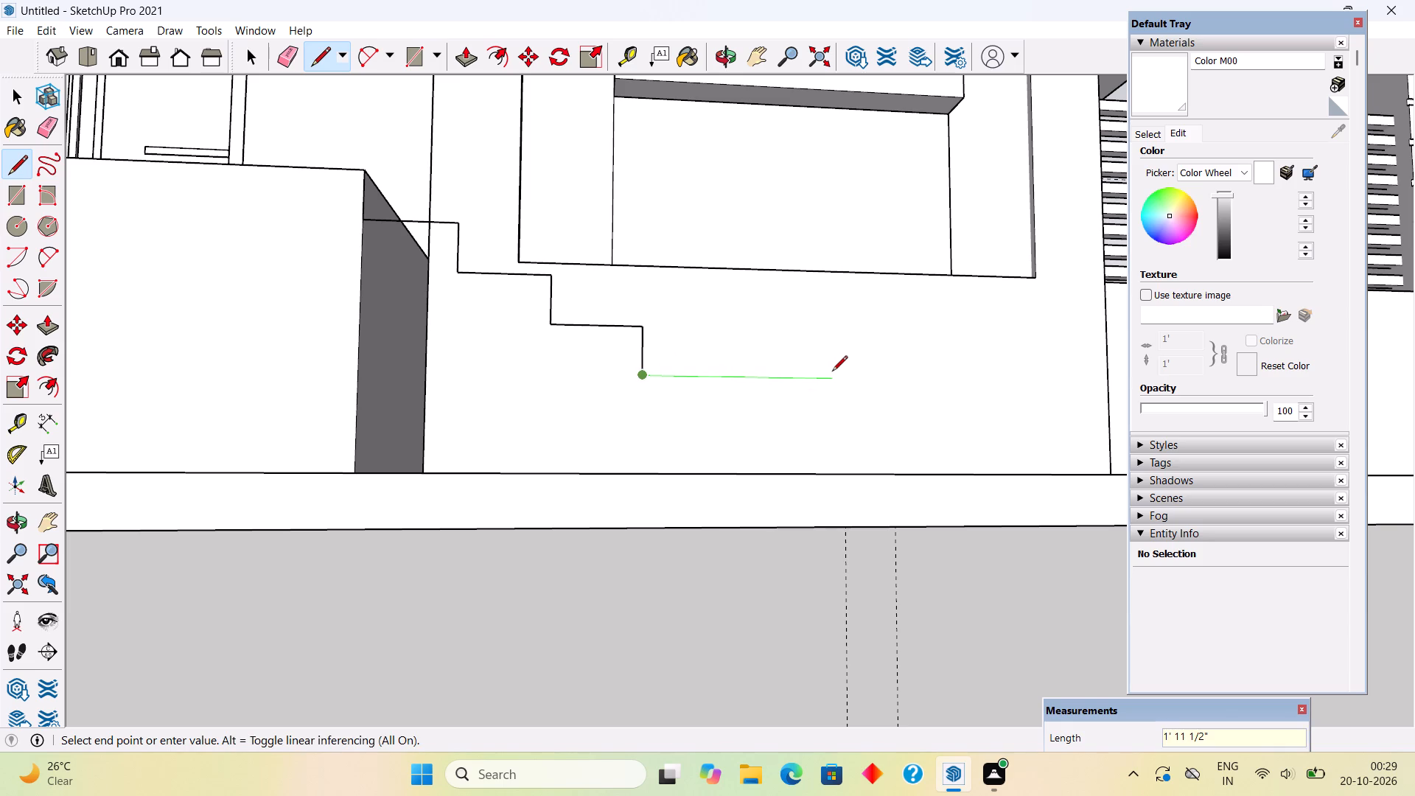
{"action": "type", "text": "11\""}
{"action": "key", "text": "Return"}
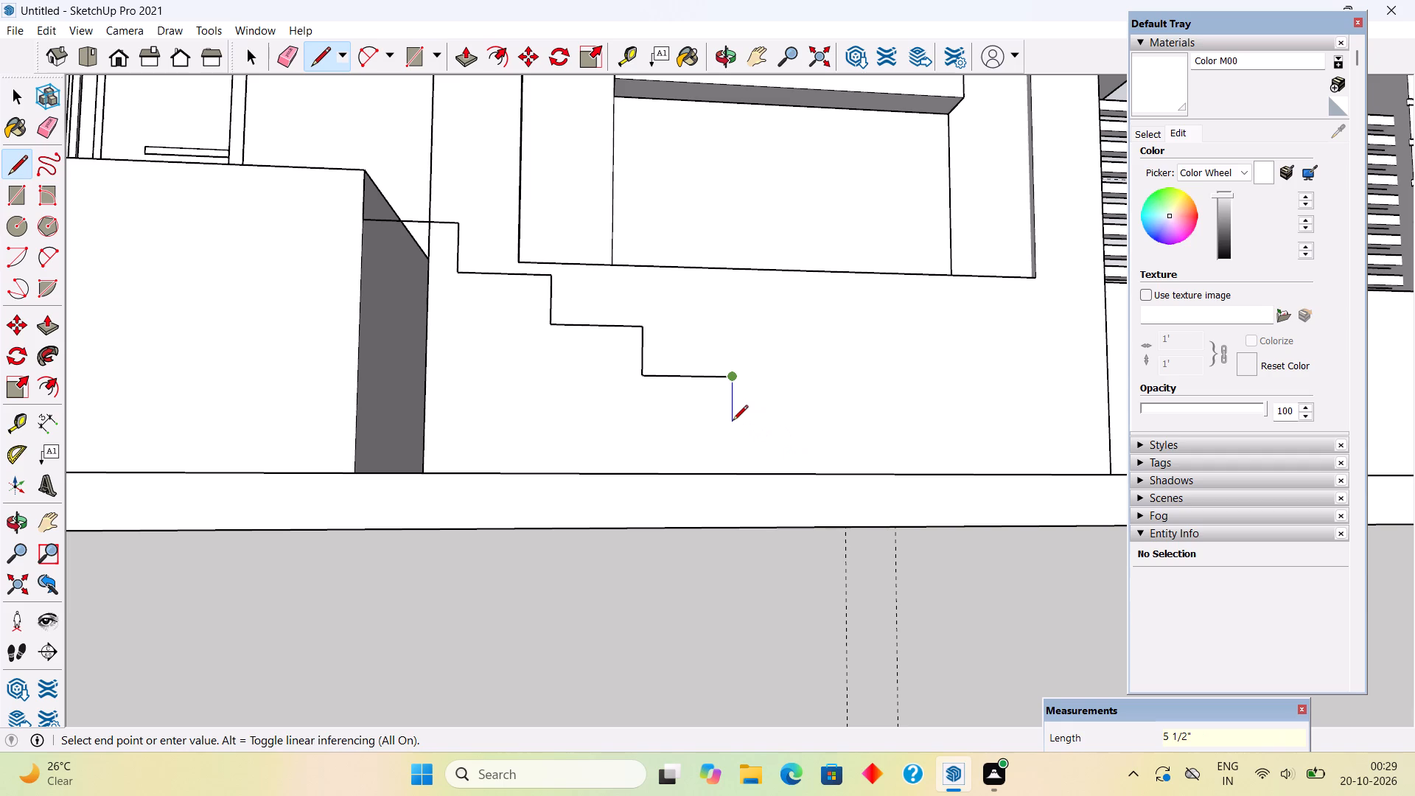
{"action": "type", "text": "6\""}
{"action": "key", "text": "Return"}
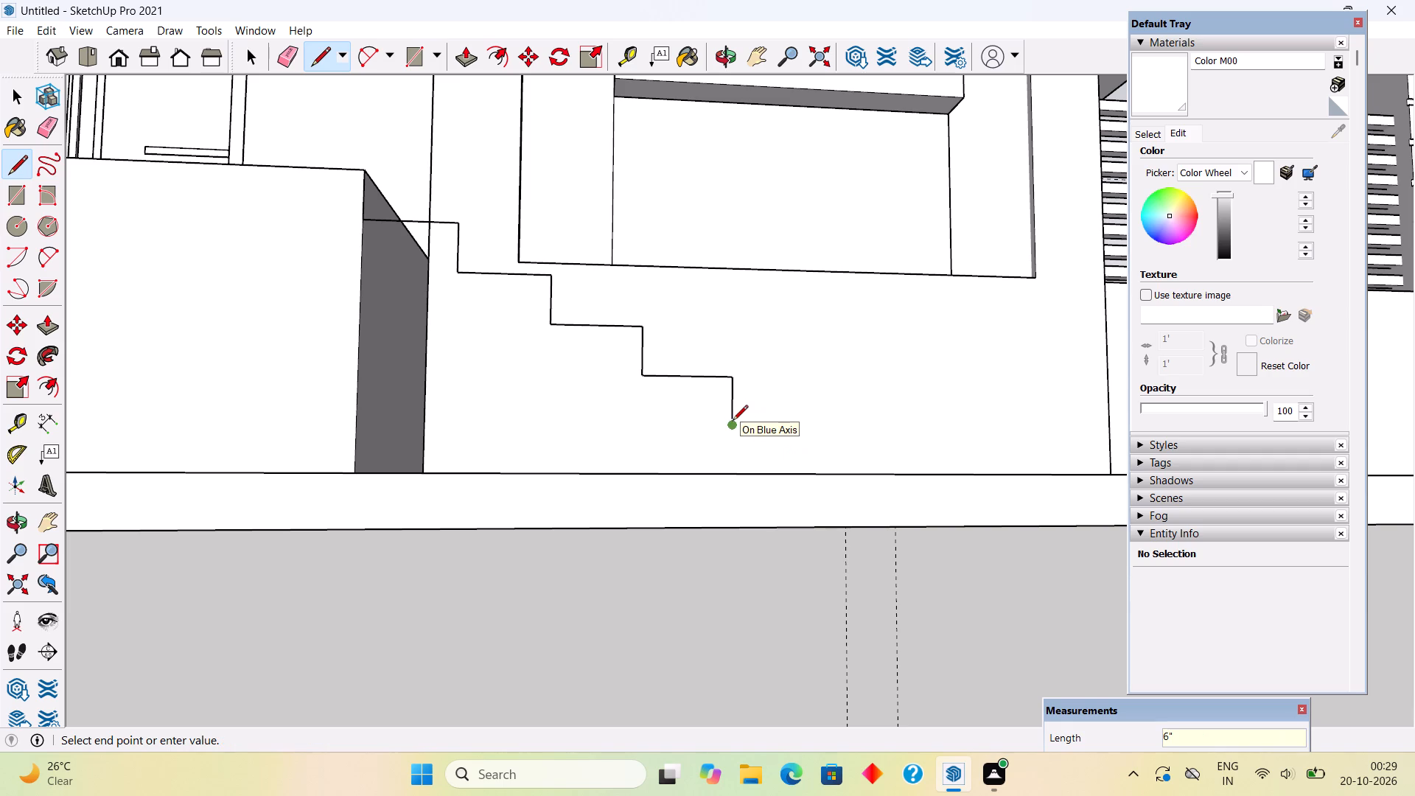
{"action": "type", "text": "11\""}
{"action": "key", "text": "Return"}
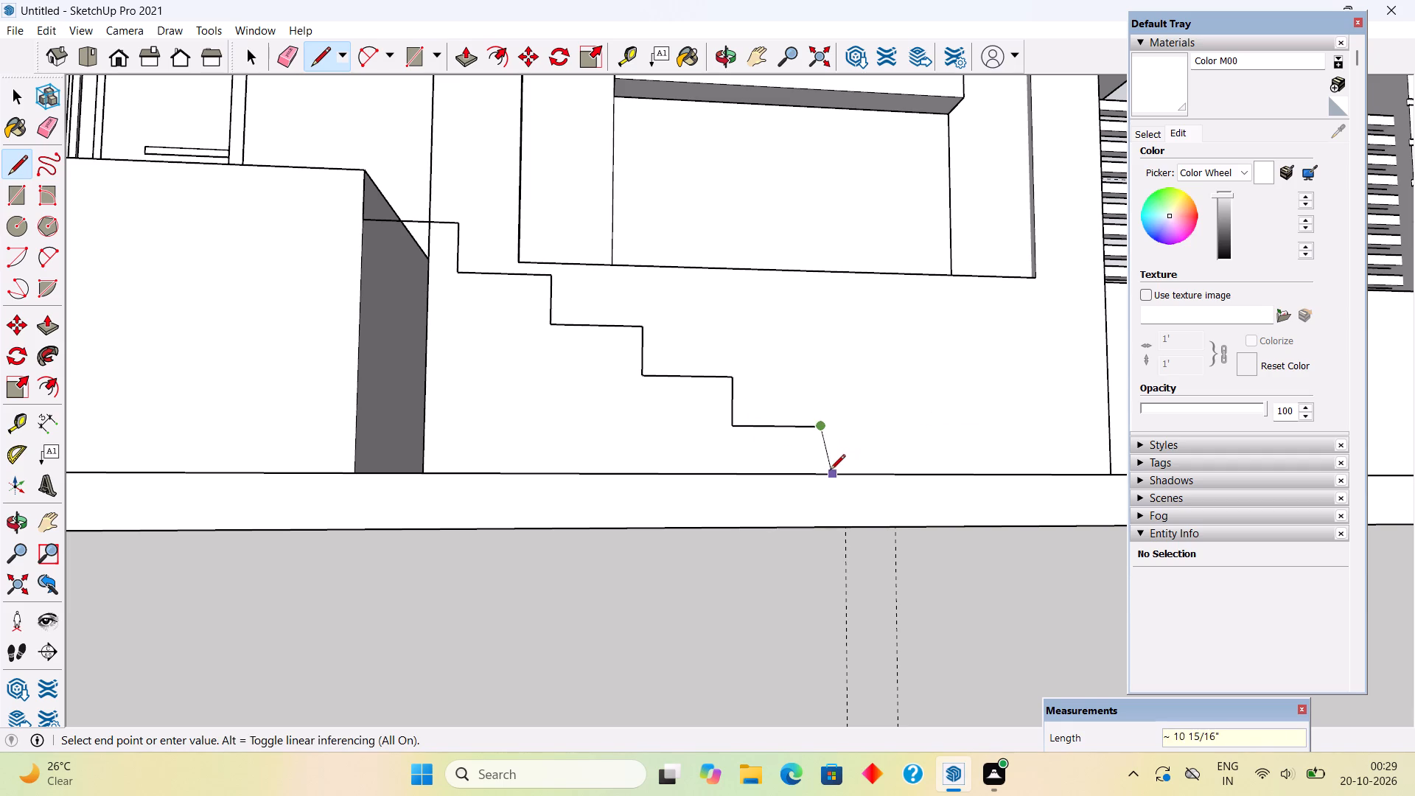
{"action": "left_click", "coordinate": [830, 471]}
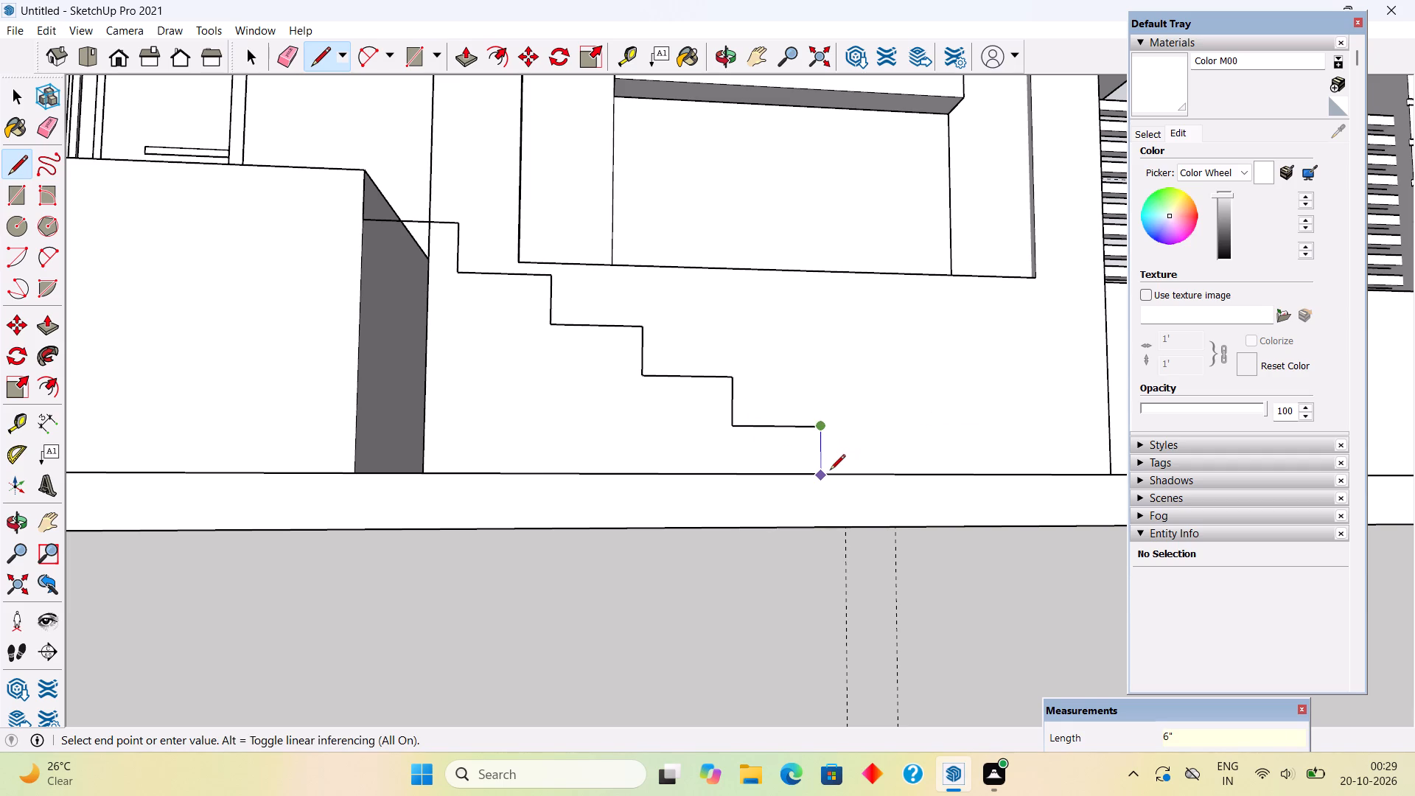
Close the stair profile with a 4' 7" base line back to the plinth and a line up its corner edge to the top tread.
{"action": "middle_click_drag", "start_coordinate": [469, 500], "coordinate": [453, 646]}
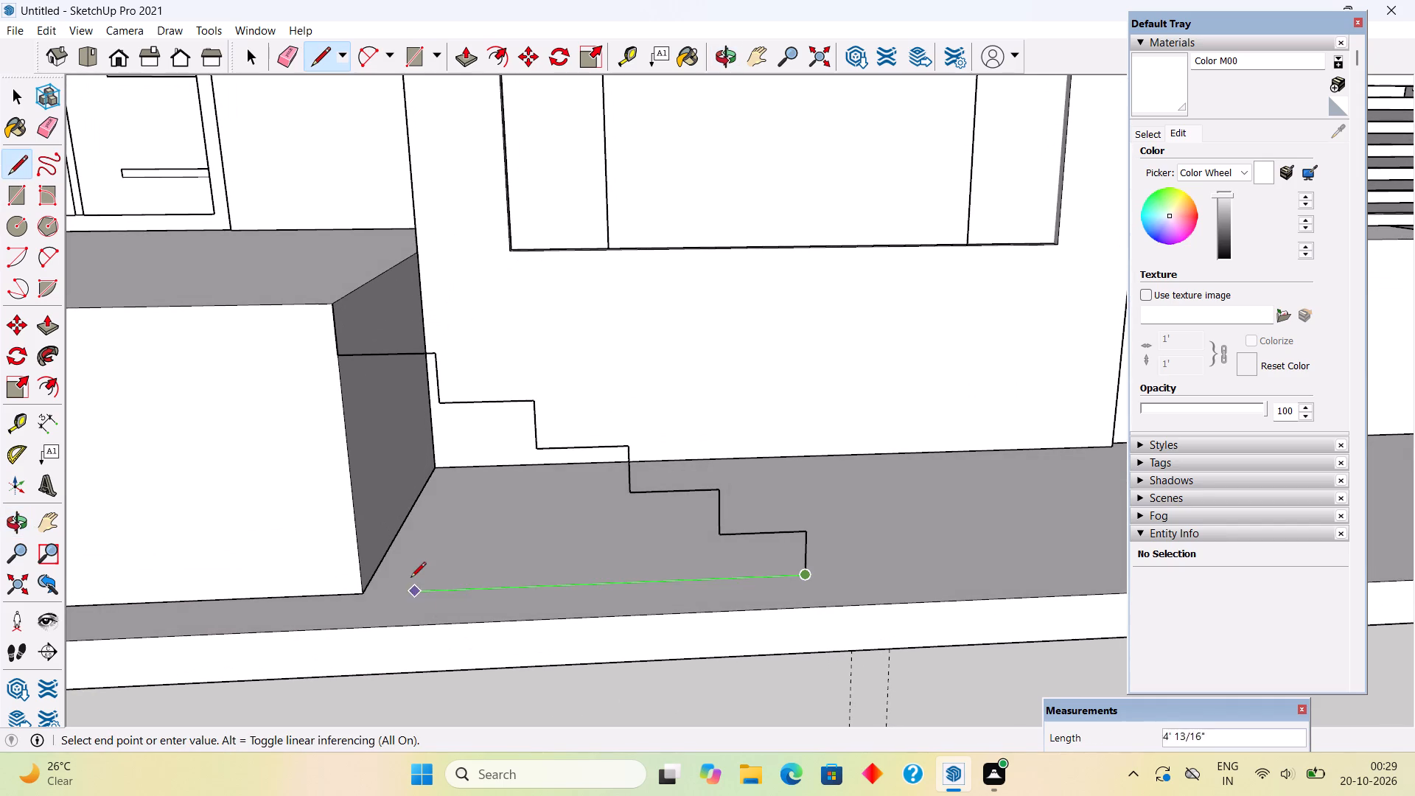
{"action": "left_click", "coordinate": [363, 590]}
{"action": "left_click", "coordinate": [329, 355]}
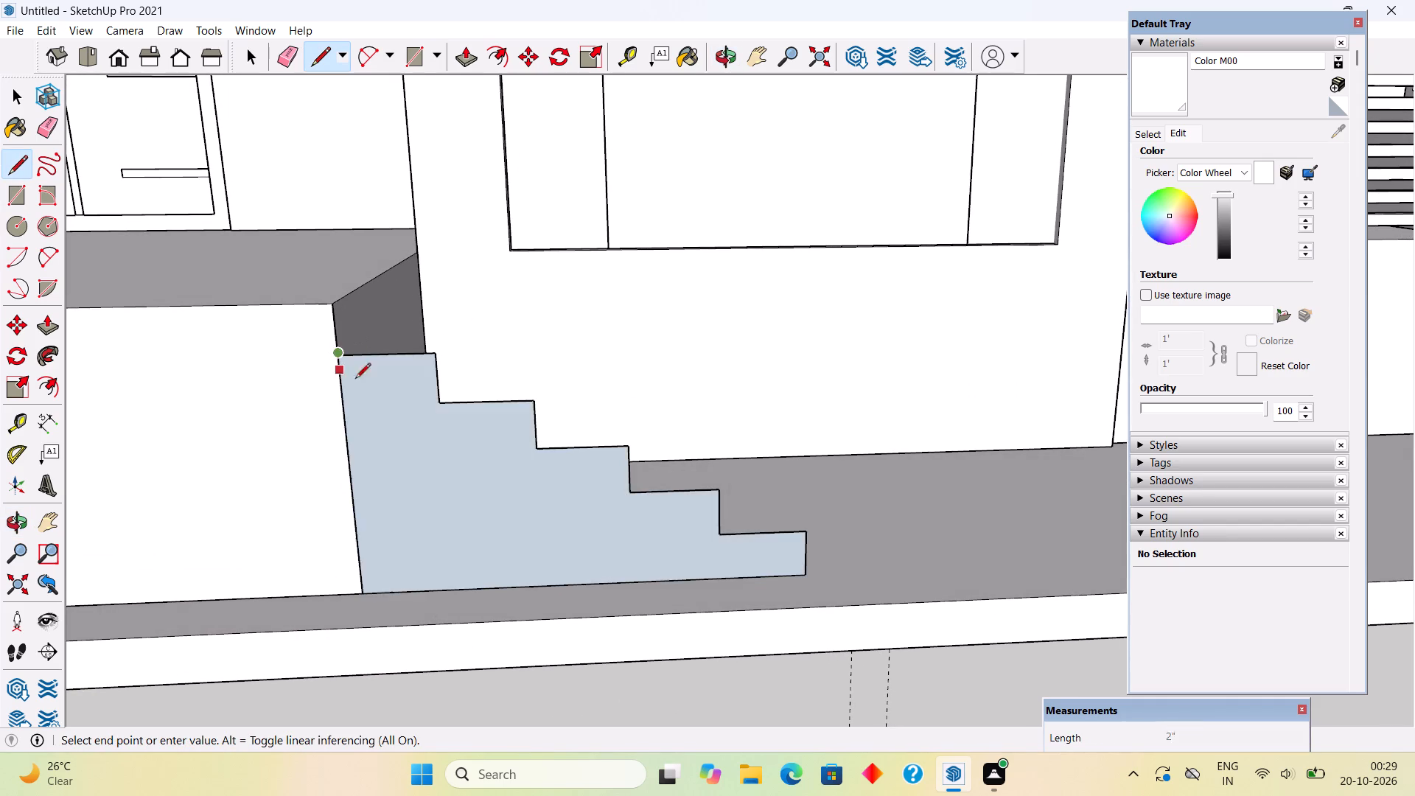
{"action": "middle_click_drag", "start_coordinate": [550, 483], "coordinate": [116, 518]}
{"action": "key", "text": "space"}
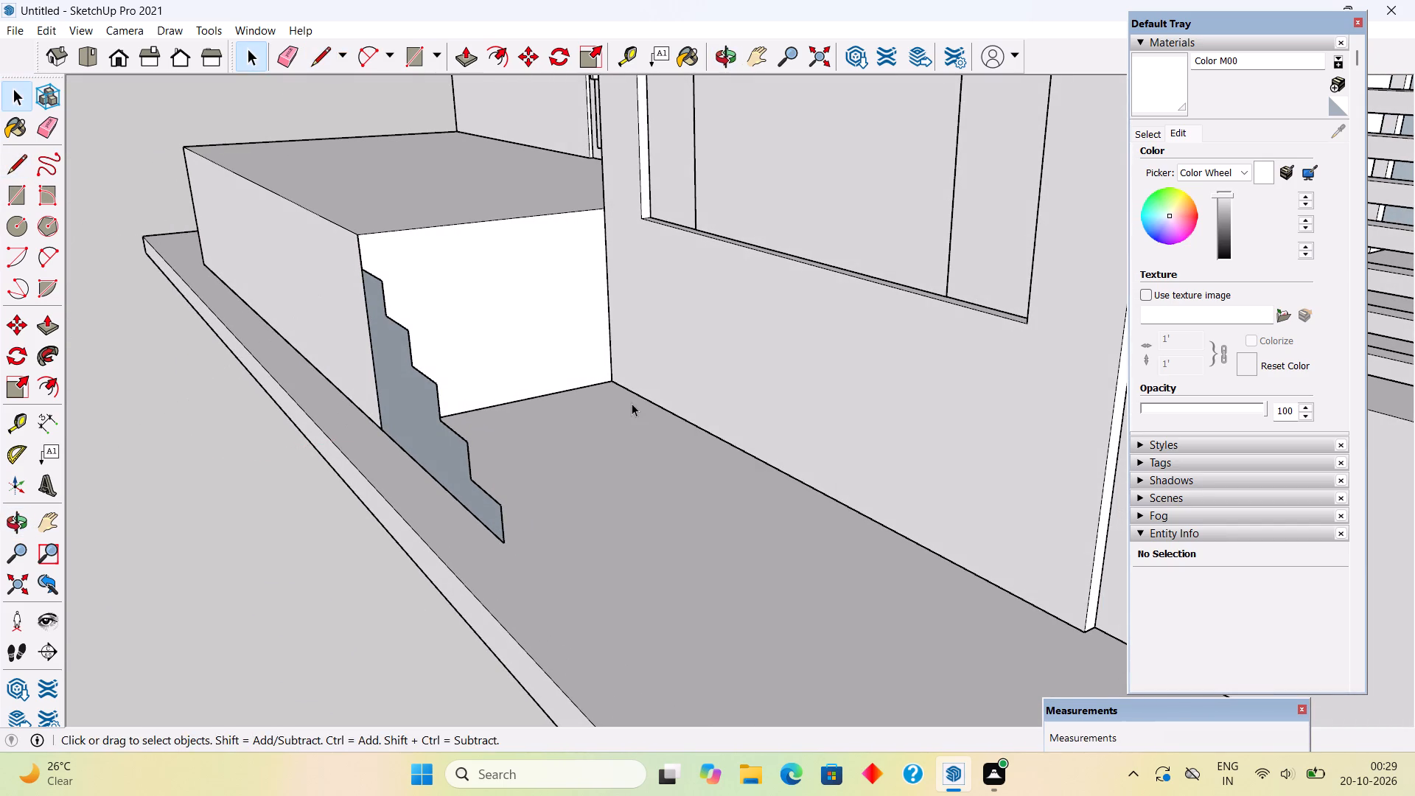
Push/Pull the stair profile 4' inward to the window bay wall to form solid steps.
{"action": "middle_click_drag", "start_coordinate": [609, 426], "coordinate": [375, 500]}
{"action": "scroll", "coordinate": [399, 415], "scroll_direction": "up", "scroll_amount": 4}
{"action": "middle_click_drag", "start_coordinate": [416, 408], "coordinate": [439, 408]}
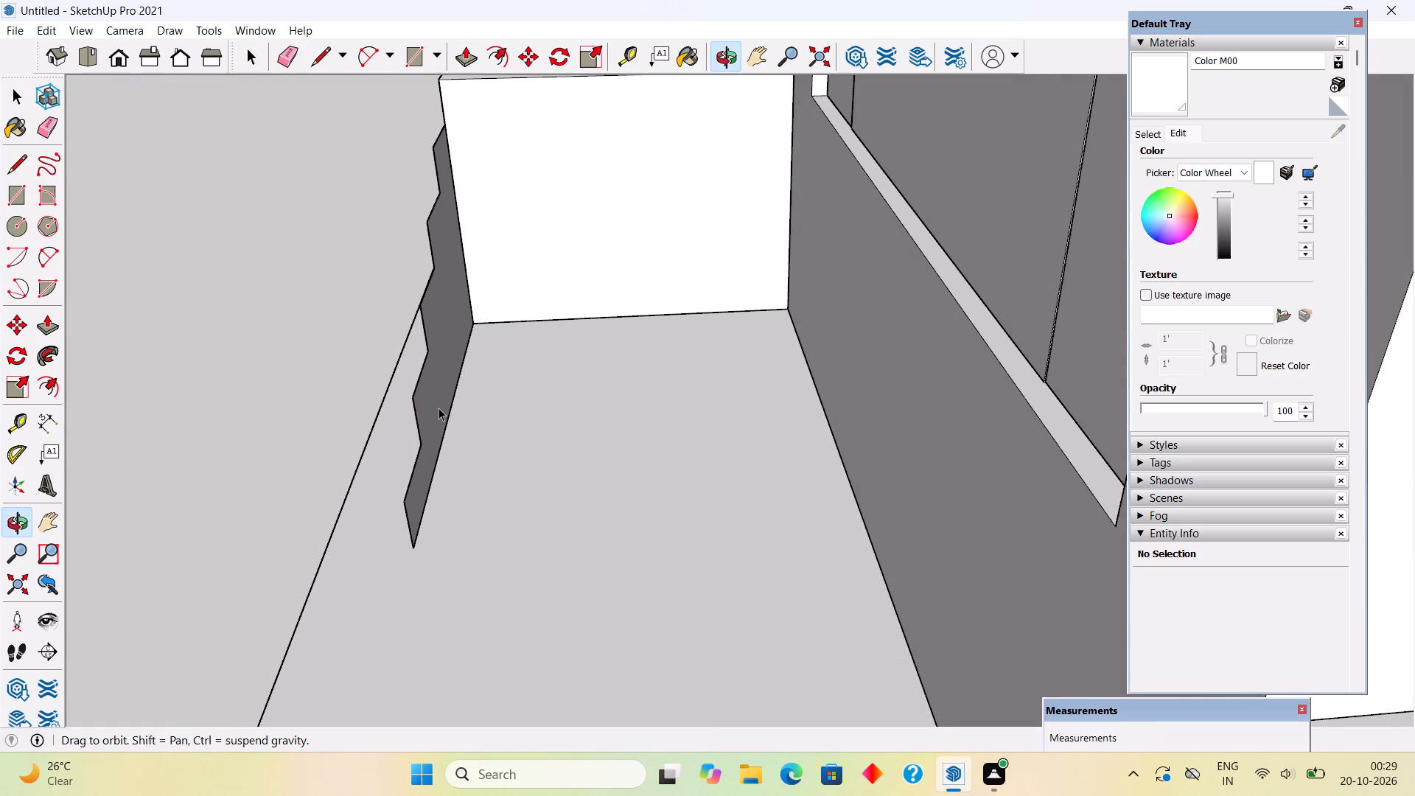
{"action": "key", "text": "p"}
{"action": "left_click", "coordinate": [454, 388]}
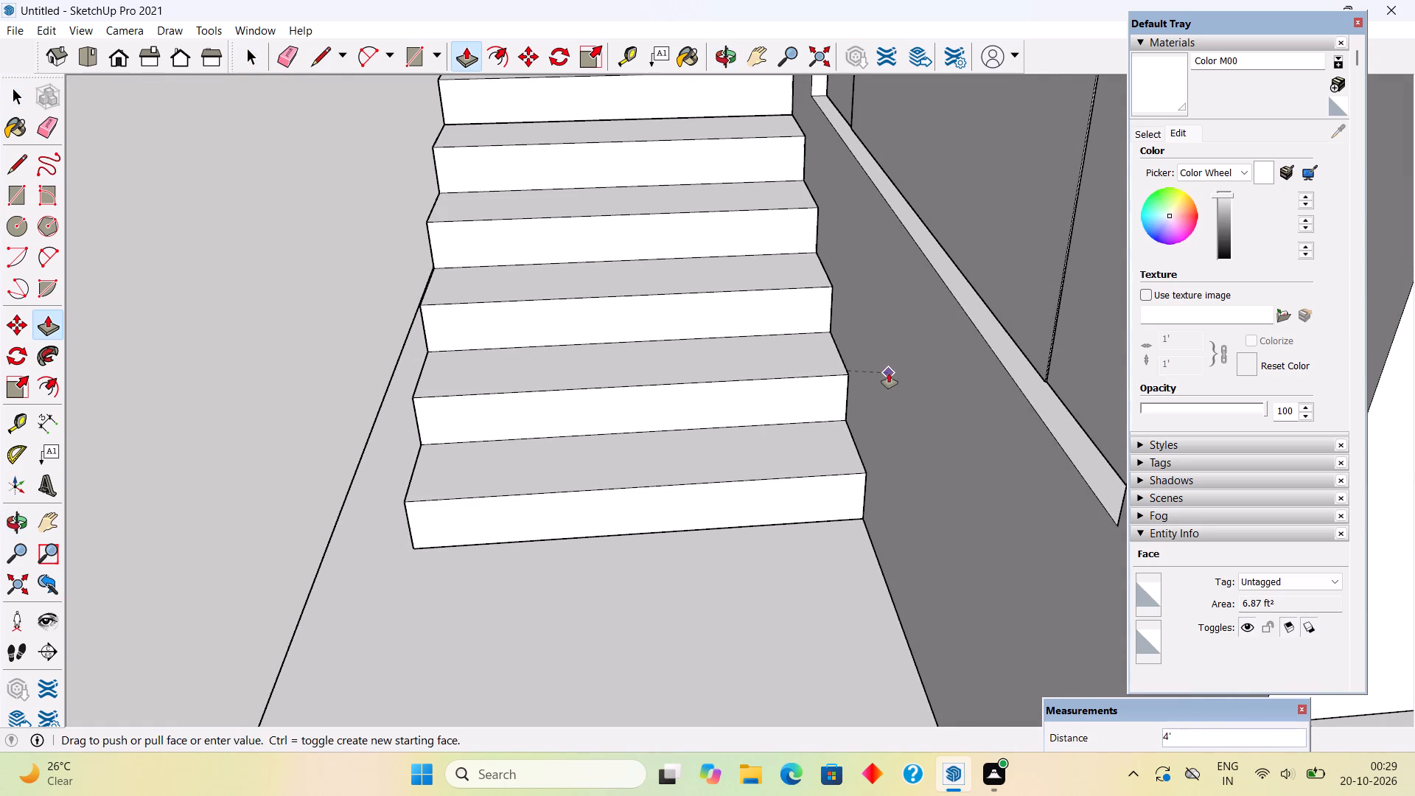
{"action": "left_click", "coordinate": [878, 464]}
{"action": "scroll", "coordinate": [878, 464], "scroll_direction": "down", "scroll_amount": 11}
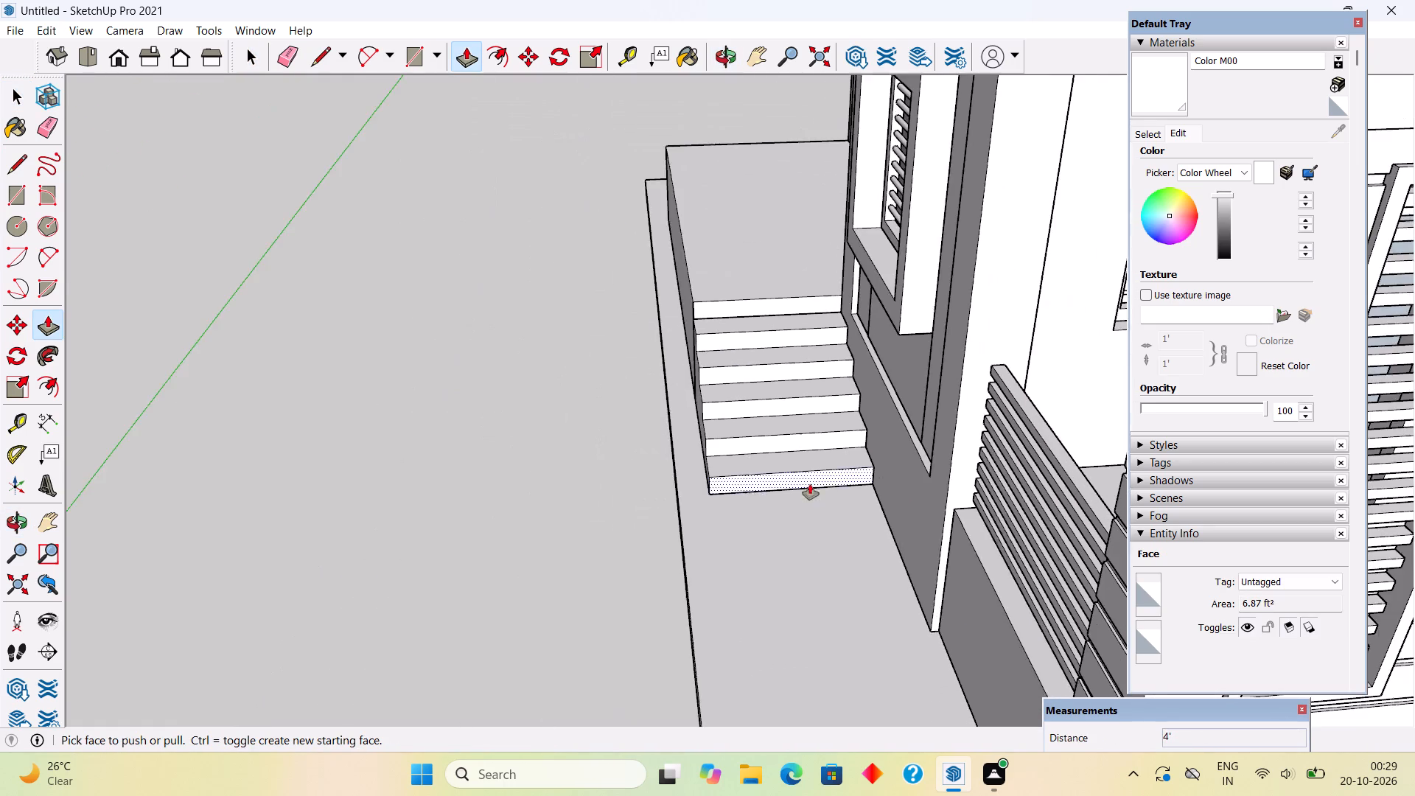
{"action": "middle_click_drag", "start_coordinate": [807, 488], "coordinate": [1058, 501]}
{"action": "scroll", "coordinate": [1058, 501], "scroll_direction": "down", "scroll_amount": 3}
{"action": "key", "text": "space"}
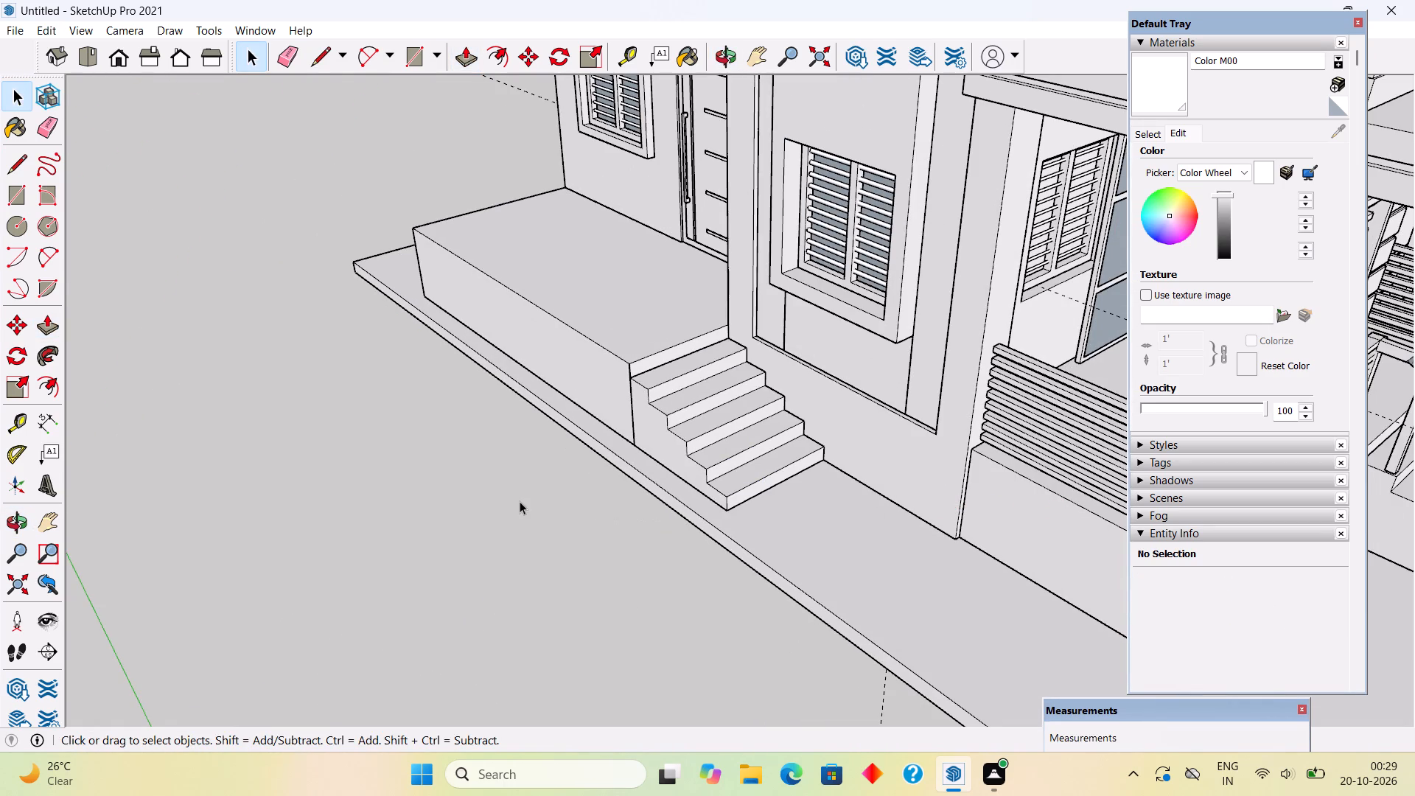
{"action": "left_click", "coordinate": [520, 501]}
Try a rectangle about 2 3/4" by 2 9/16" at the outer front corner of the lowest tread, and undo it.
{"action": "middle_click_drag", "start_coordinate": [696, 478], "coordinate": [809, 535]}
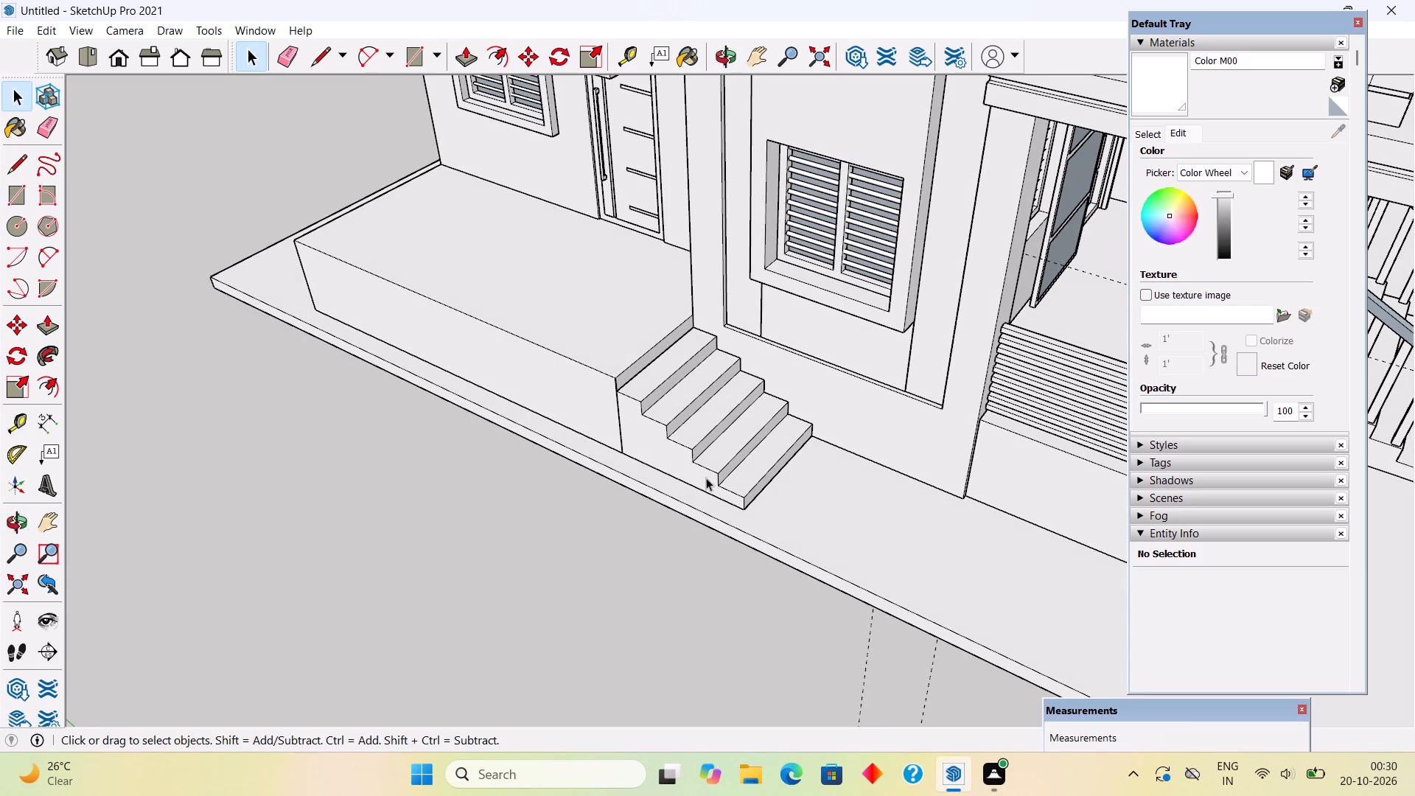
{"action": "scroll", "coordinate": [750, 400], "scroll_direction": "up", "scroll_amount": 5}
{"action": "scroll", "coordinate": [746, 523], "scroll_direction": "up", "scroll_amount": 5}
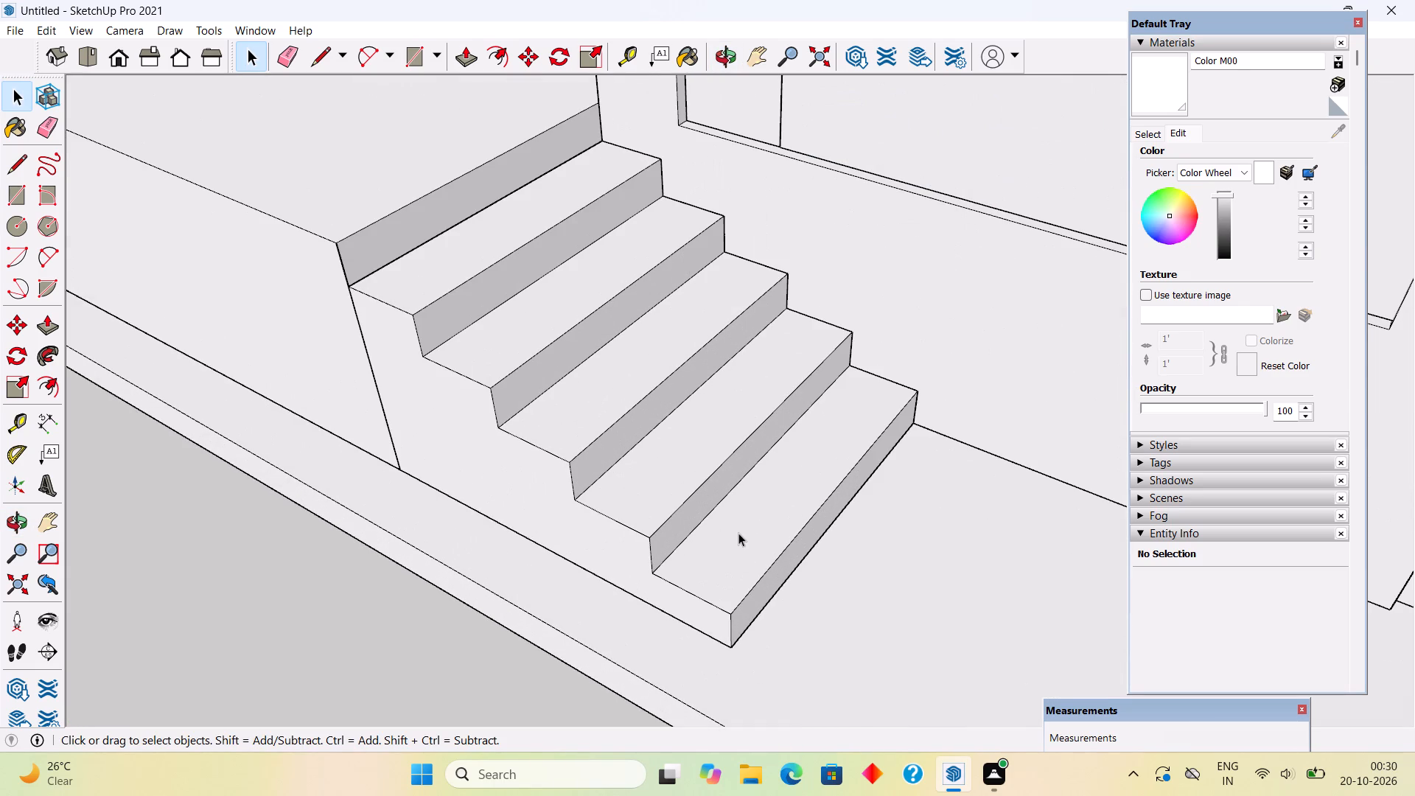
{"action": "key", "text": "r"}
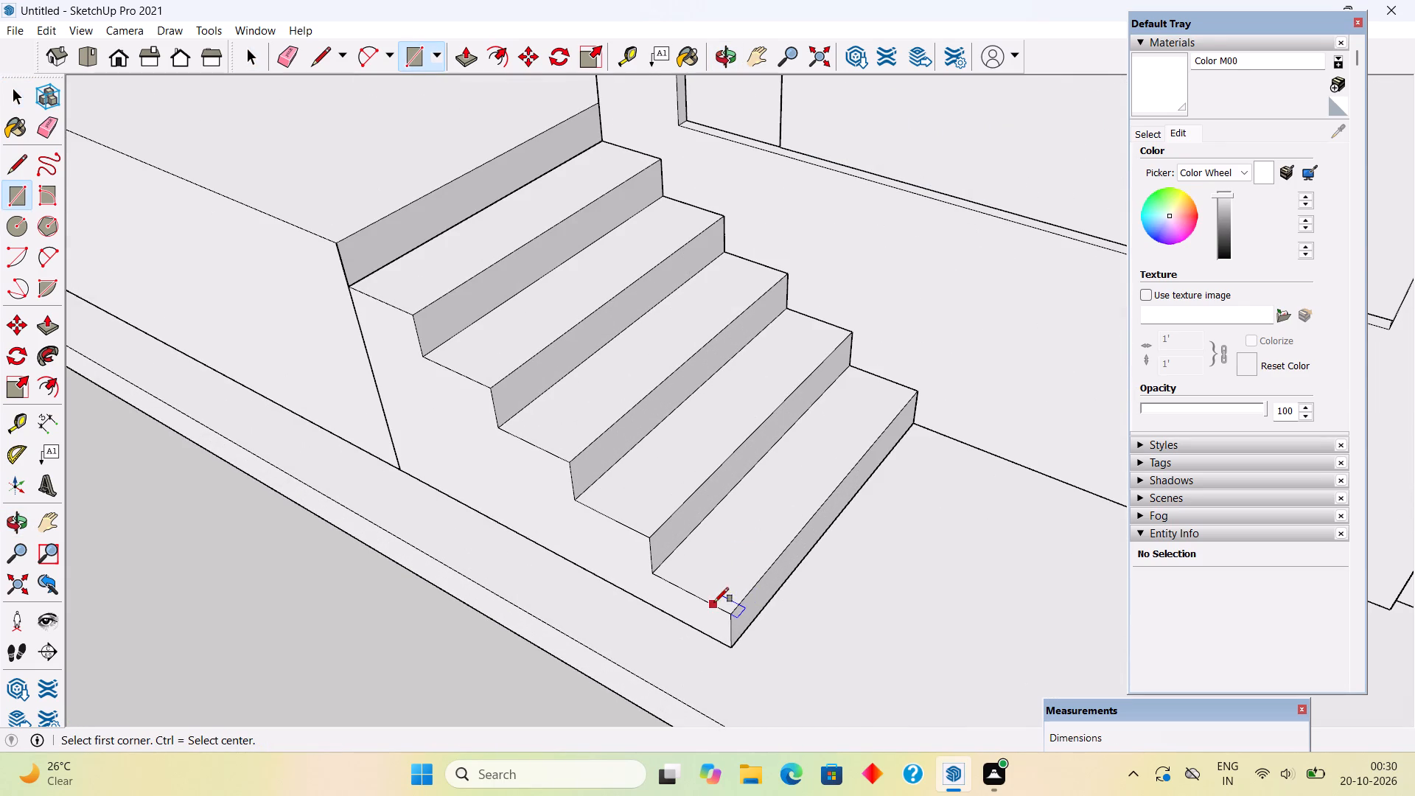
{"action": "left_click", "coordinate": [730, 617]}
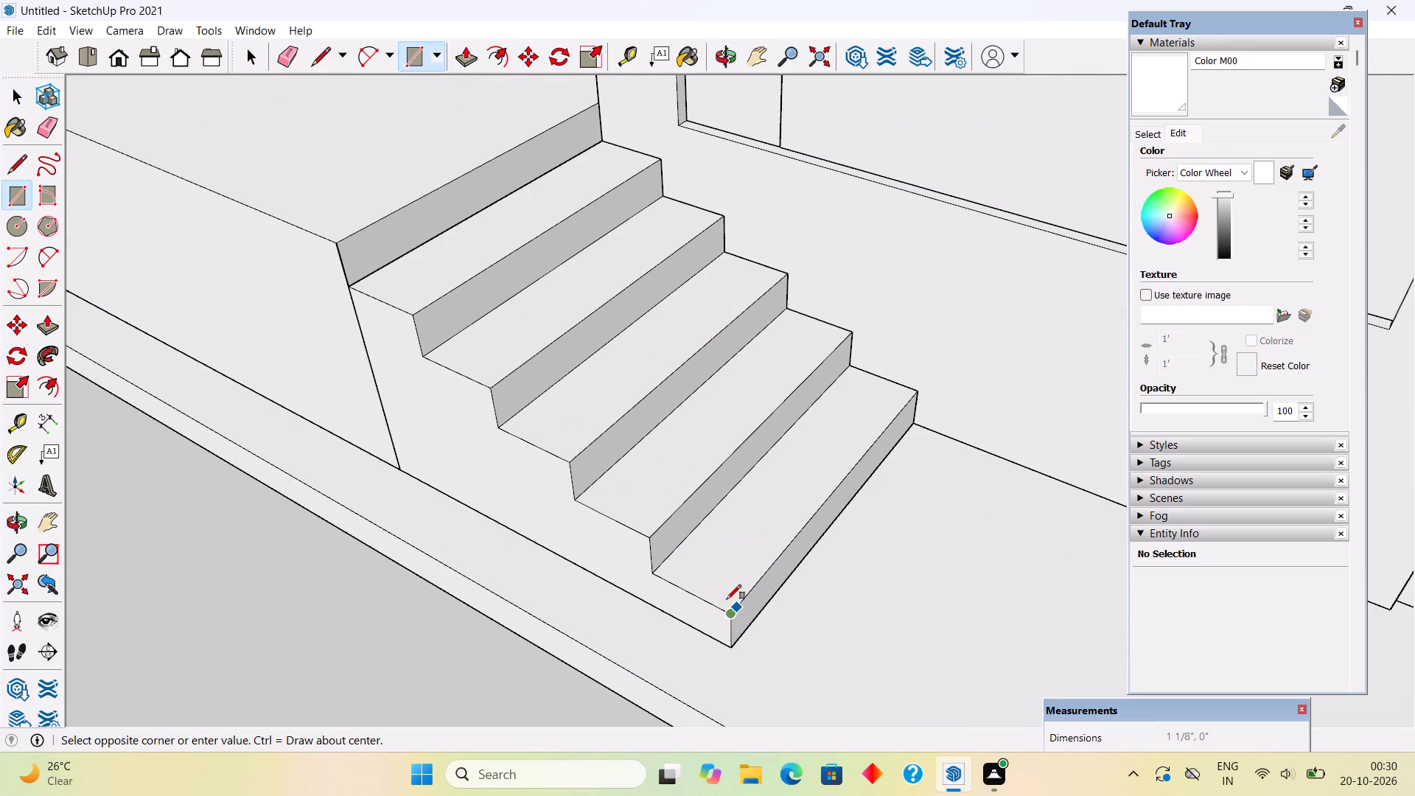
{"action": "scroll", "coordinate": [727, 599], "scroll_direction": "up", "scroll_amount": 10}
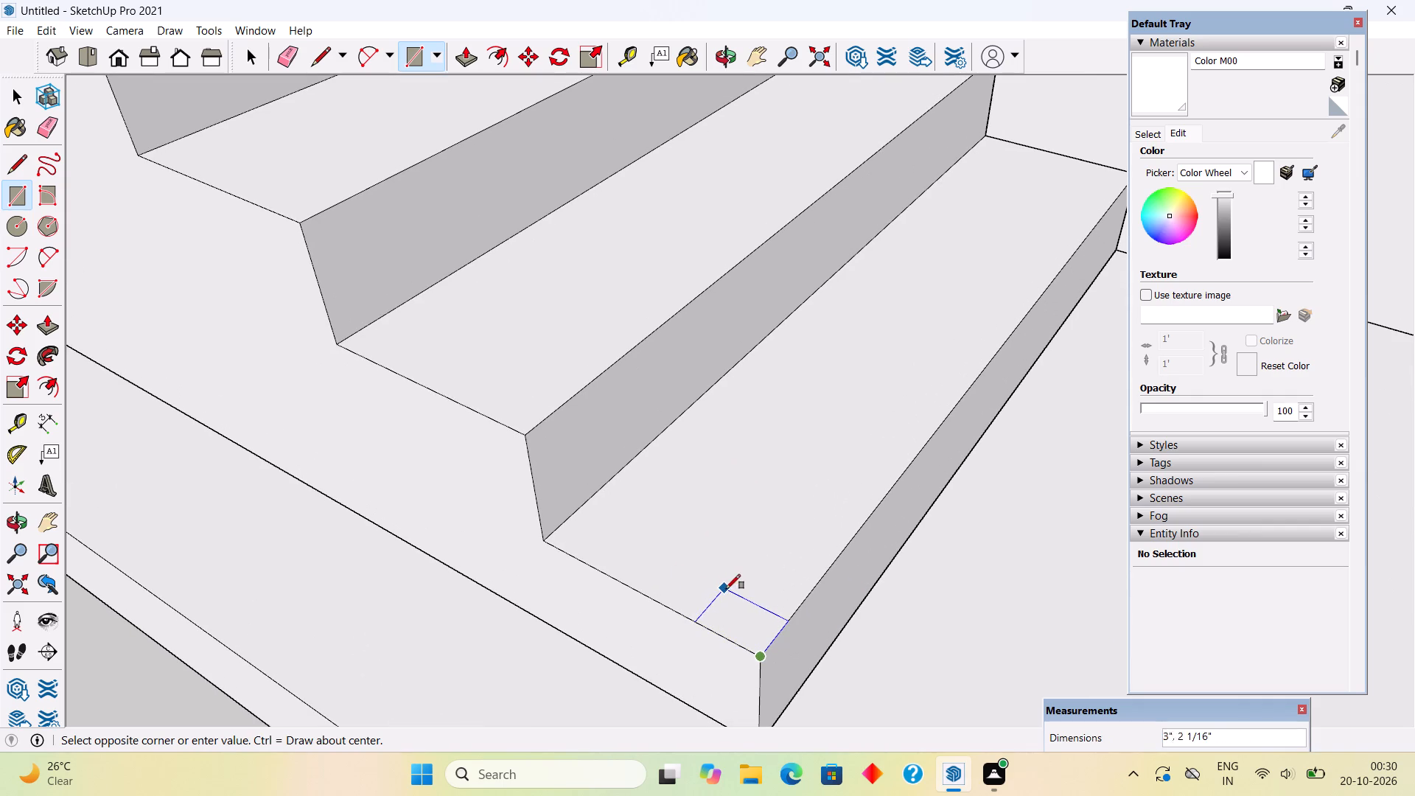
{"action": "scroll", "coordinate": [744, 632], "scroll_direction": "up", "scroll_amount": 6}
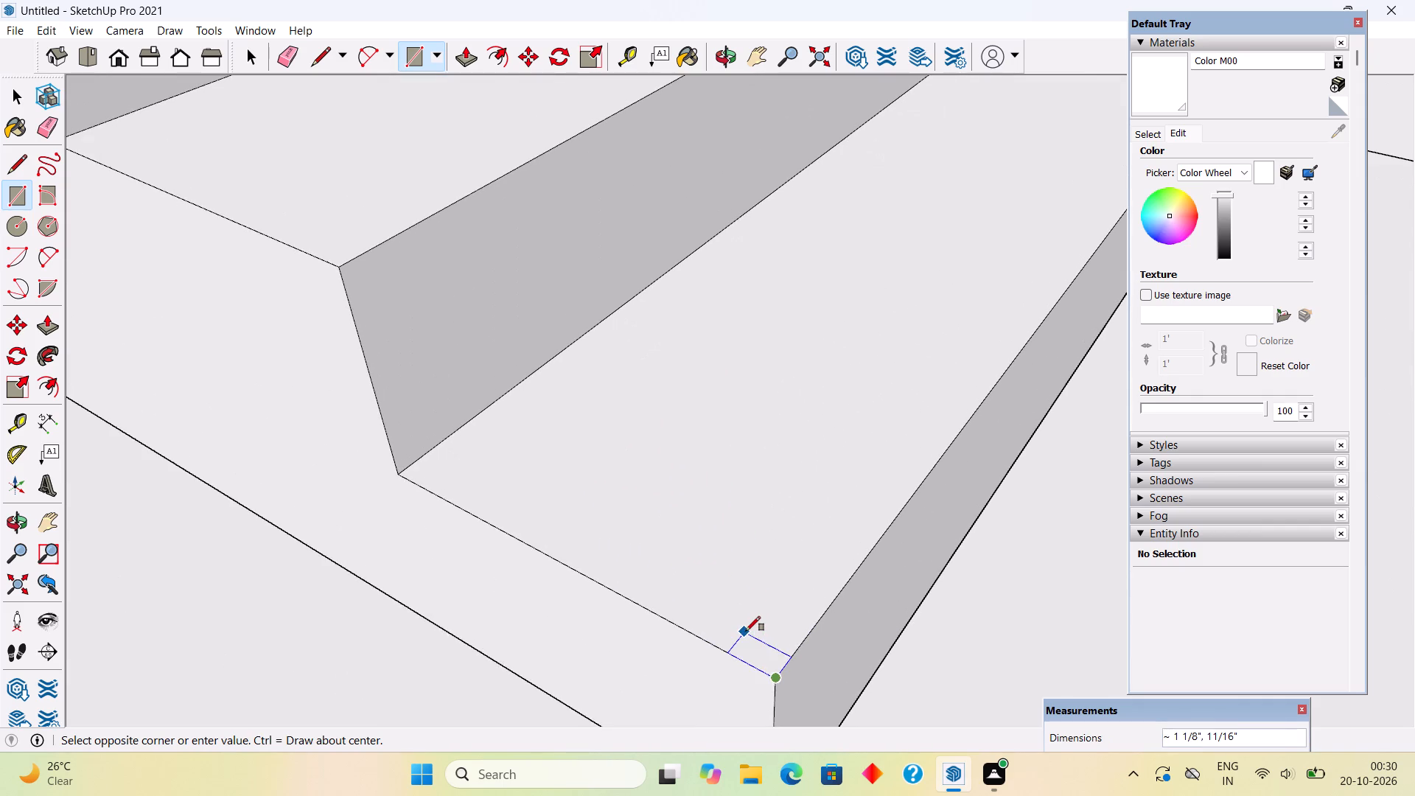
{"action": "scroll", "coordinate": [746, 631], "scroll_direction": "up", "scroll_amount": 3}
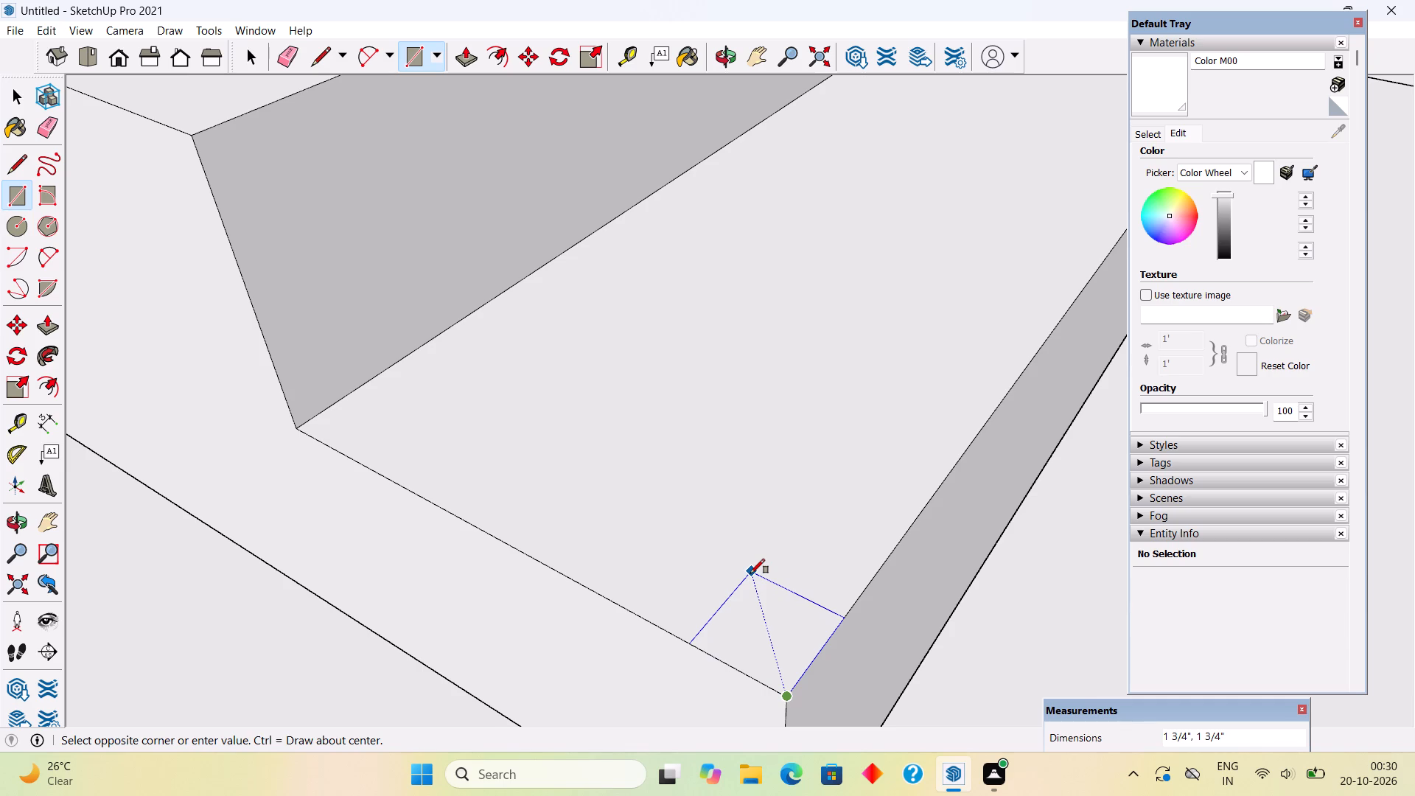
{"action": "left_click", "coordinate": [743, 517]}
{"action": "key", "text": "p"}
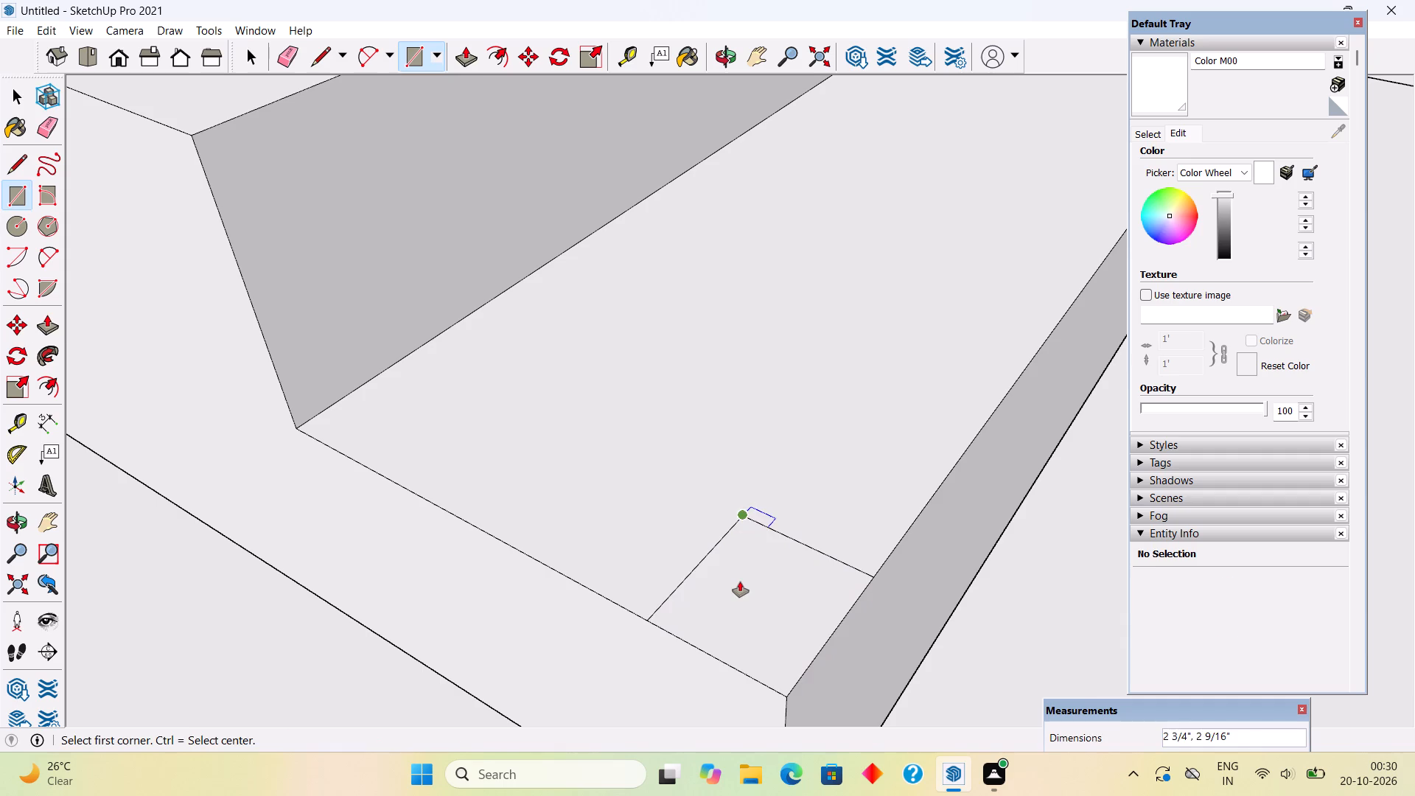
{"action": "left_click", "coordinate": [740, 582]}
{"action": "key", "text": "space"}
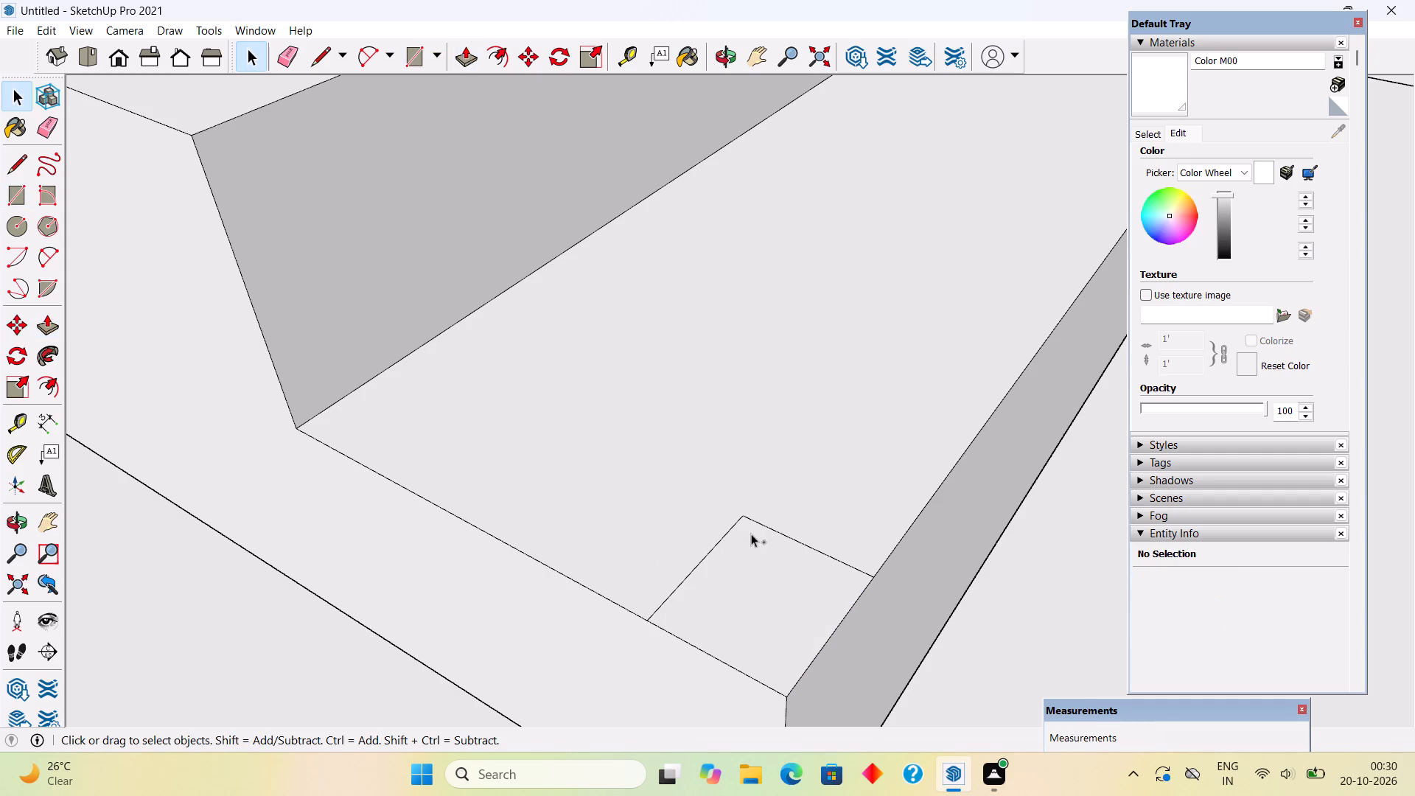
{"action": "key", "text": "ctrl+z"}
Make a group of all the connected faces and edges of the new side stairs.
{"action": "key", "text": "space"}
{"action": "triple_click", "coordinate": [751, 534]}
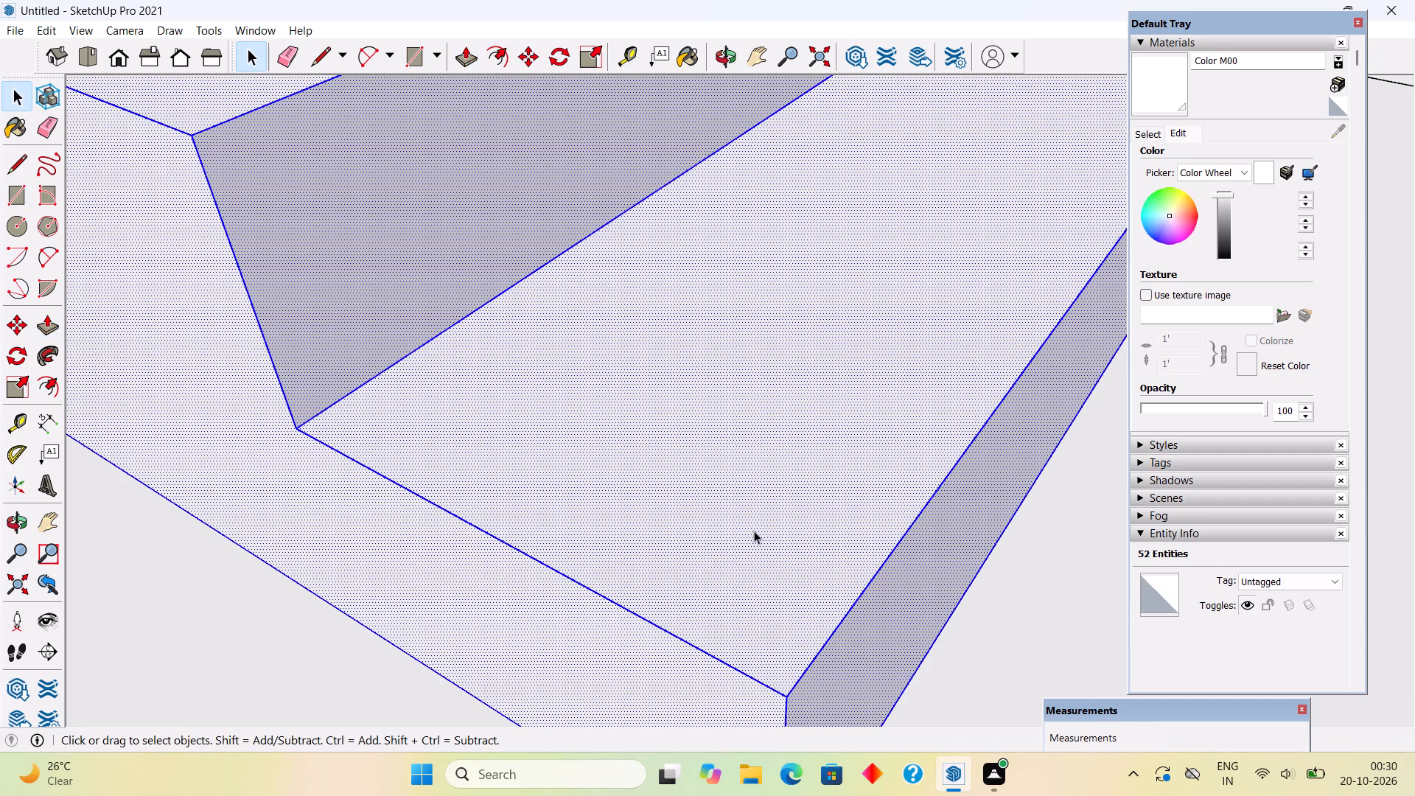
{"action": "right_click", "coordinate": [754, 531]}
{"action": "left_click", "coordinate": [804, 413]}
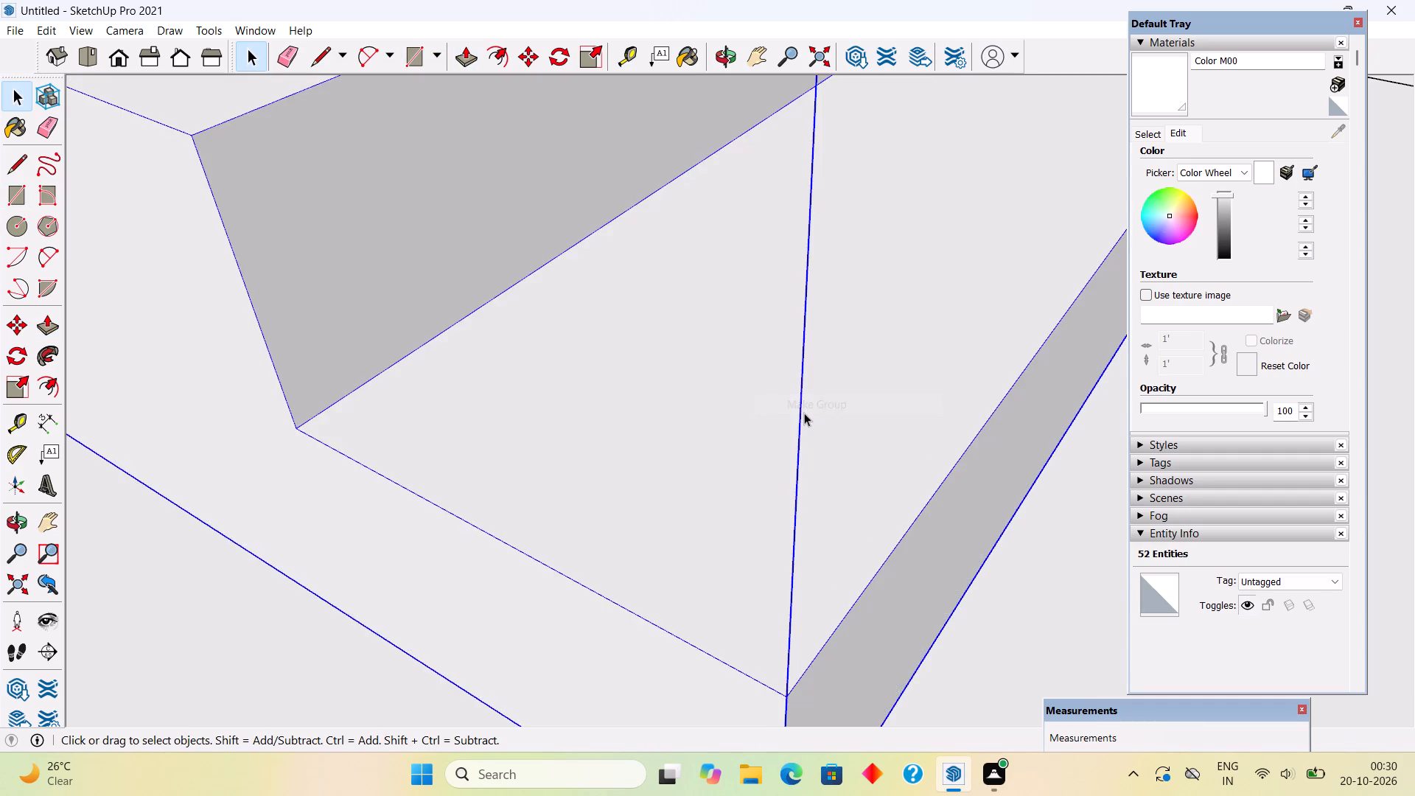
Draw a square about 2 3/8" by 2 3/8" at the outer front corner of the lowest stair tread.
{"action": "scroll", "coordinate": [804, 413], "scroll_direction": "down", "scroll_amount": 17}
{"action": "left_click", "coordinate": [589, 639]}
{"action": "middle_click_drag", "start_coordinate": [904, 447], "coordinate": [814, 525]}
{"action": "scroll", "coordinate": [696, 492], "scroll_direction": "up", "scroll_amount": 5}
{"action": "scroll", "coordinate": [758, 618], "scroll_direction": "up", "scroll_amount": 5}
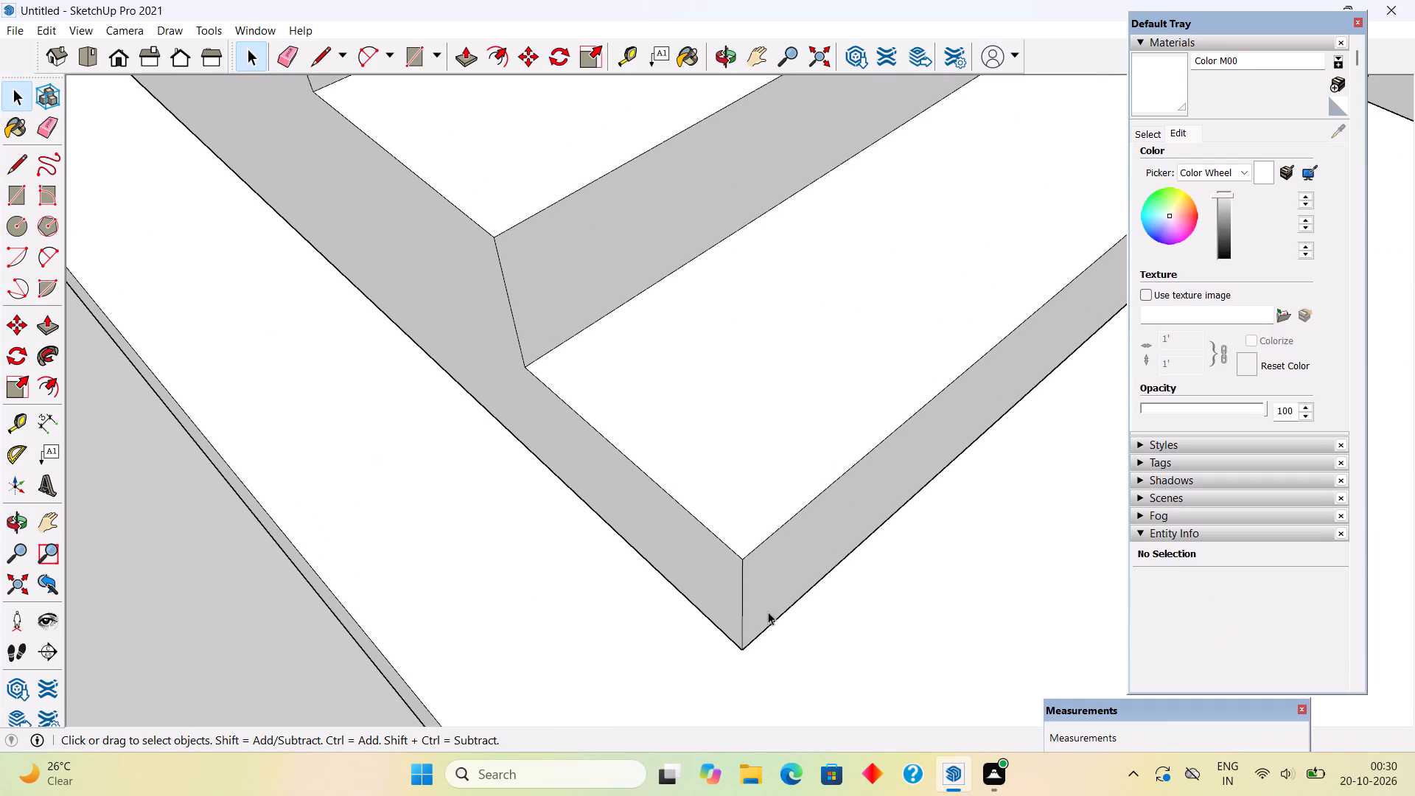
{"action": "key", "text": "r"}
{"action": "left_click", "coordinate": [742, 556]}
{"action": "scroll", "coordinate": [741, 511], "scroll_direction": "up", "scroll_amount": 9}
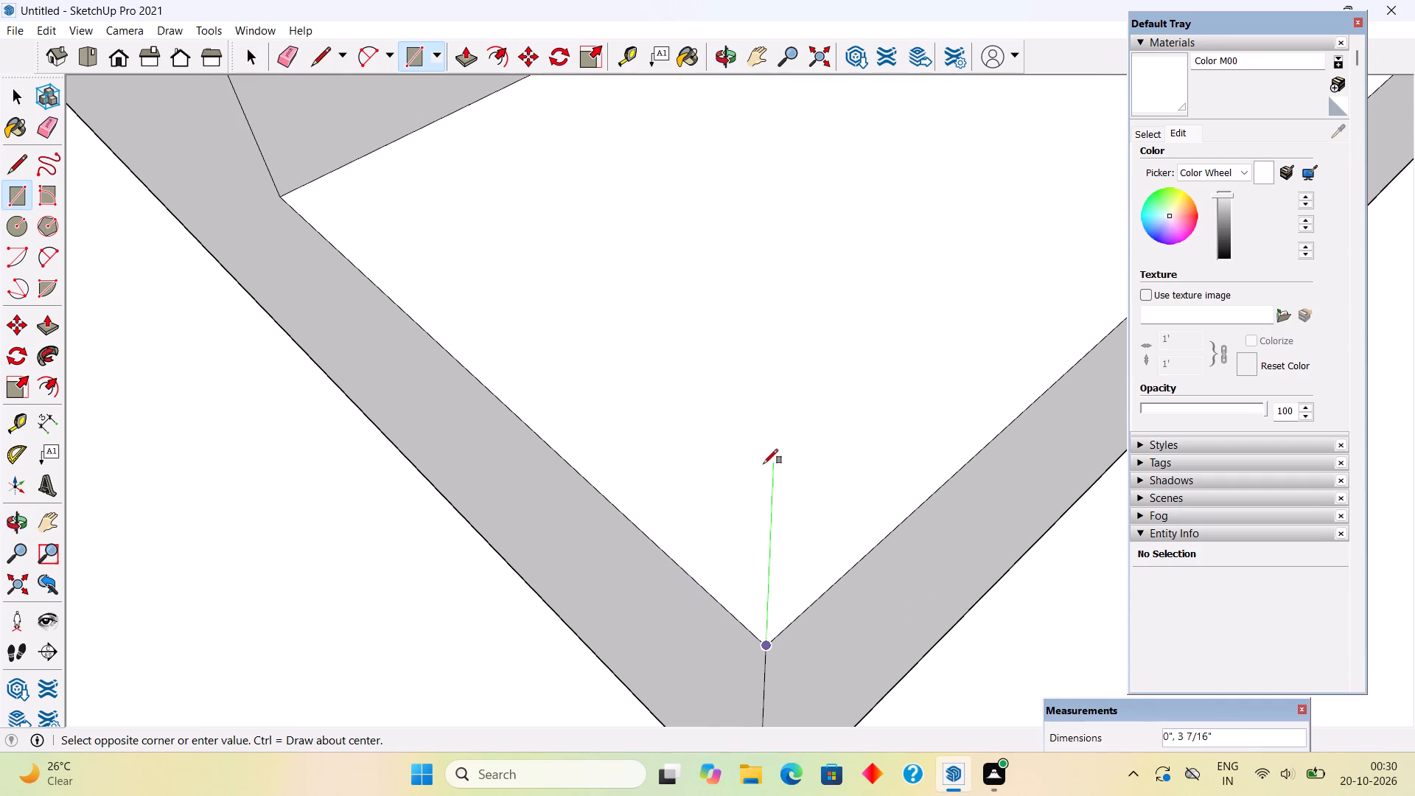
{"action": "scroll", "coordinate": [764, 464], "scroll_direction": "up", "scroll_amount": 6}
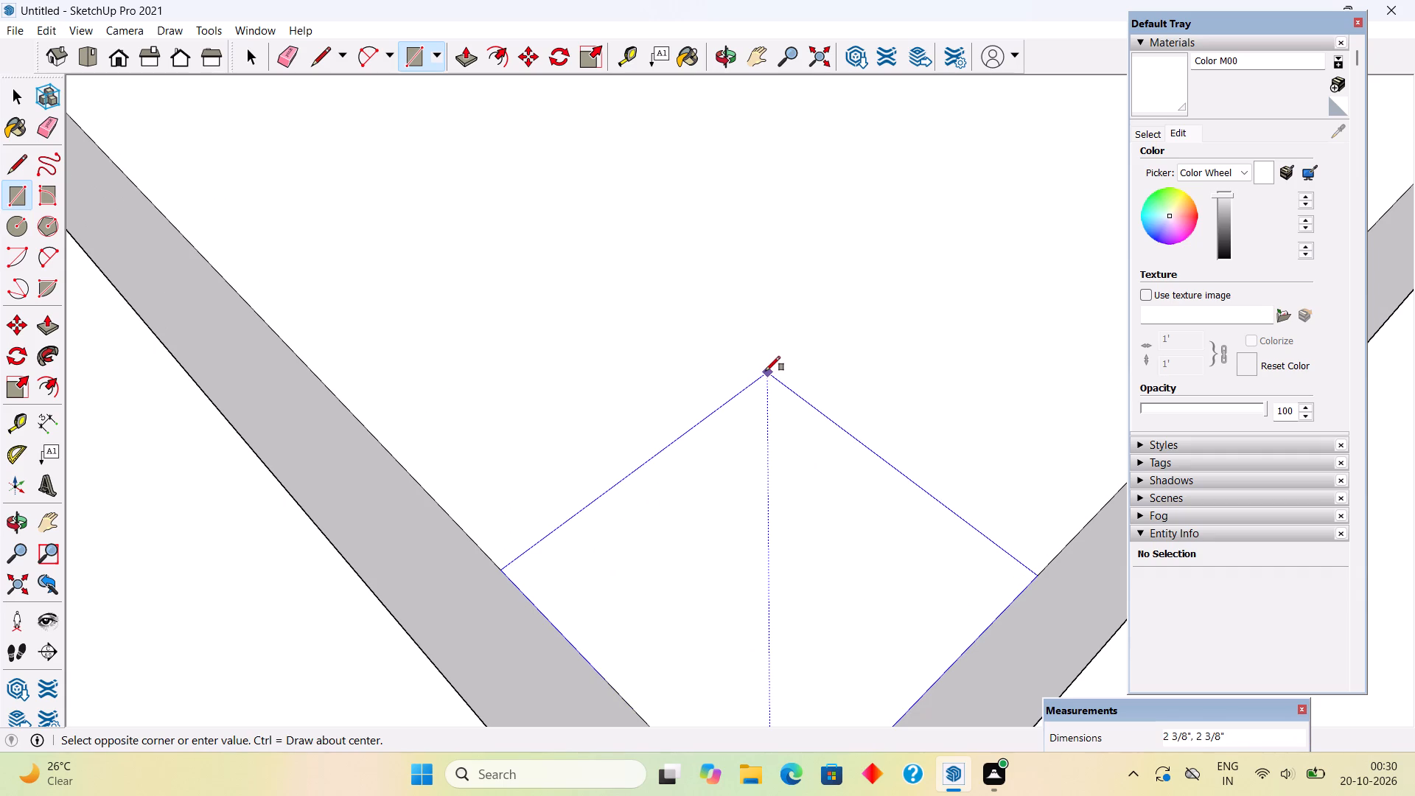
{"action": "left_click", "coordinate": [766, 371]}
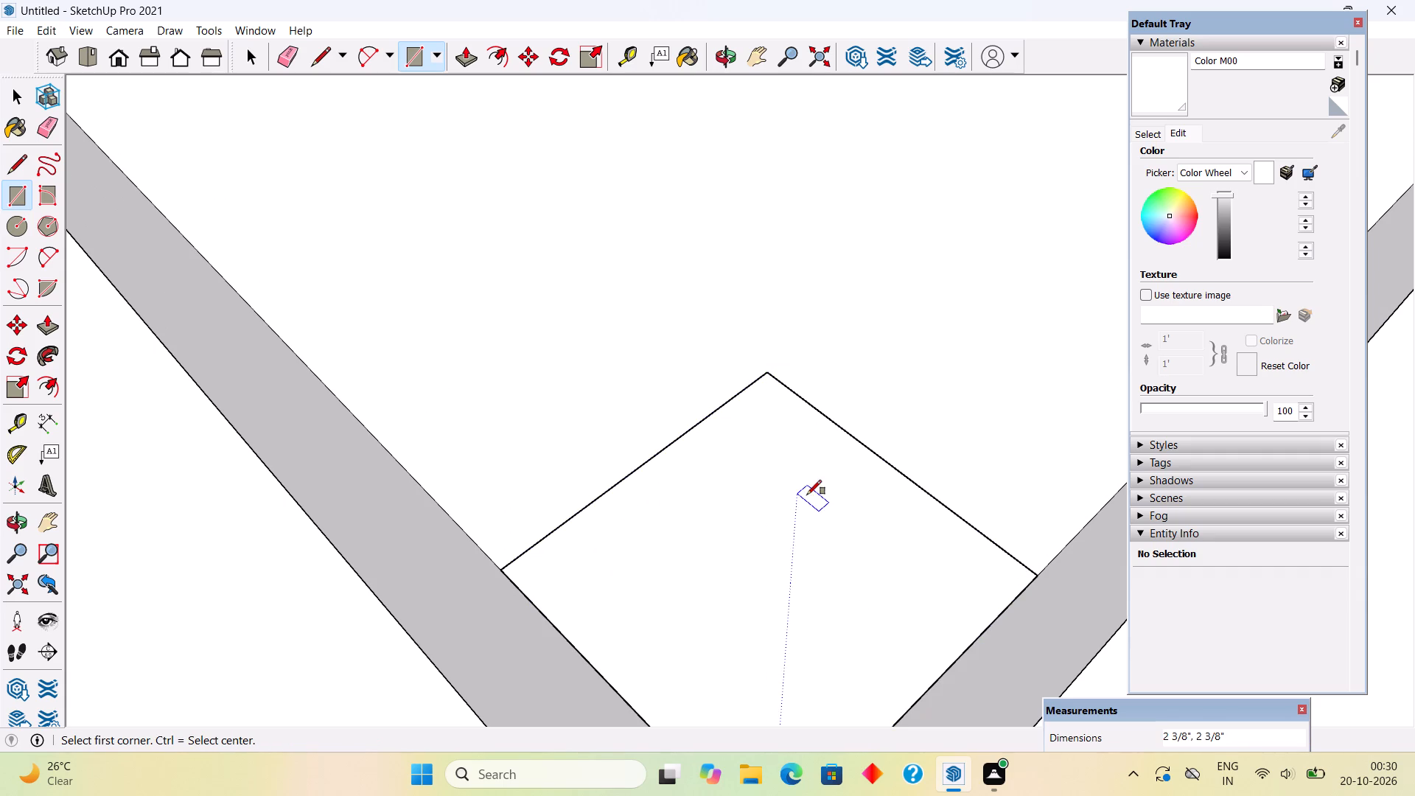
Push/Pull the small corner square up 3' to form a railing post.
{"action": "key", "text": "p"}
{"action": "left_click", "coordinate": [807, 513]}
{"action": "scroll", "coordinate": [814, 430], "scroll_direction": "down", "scroll_amount": 5}
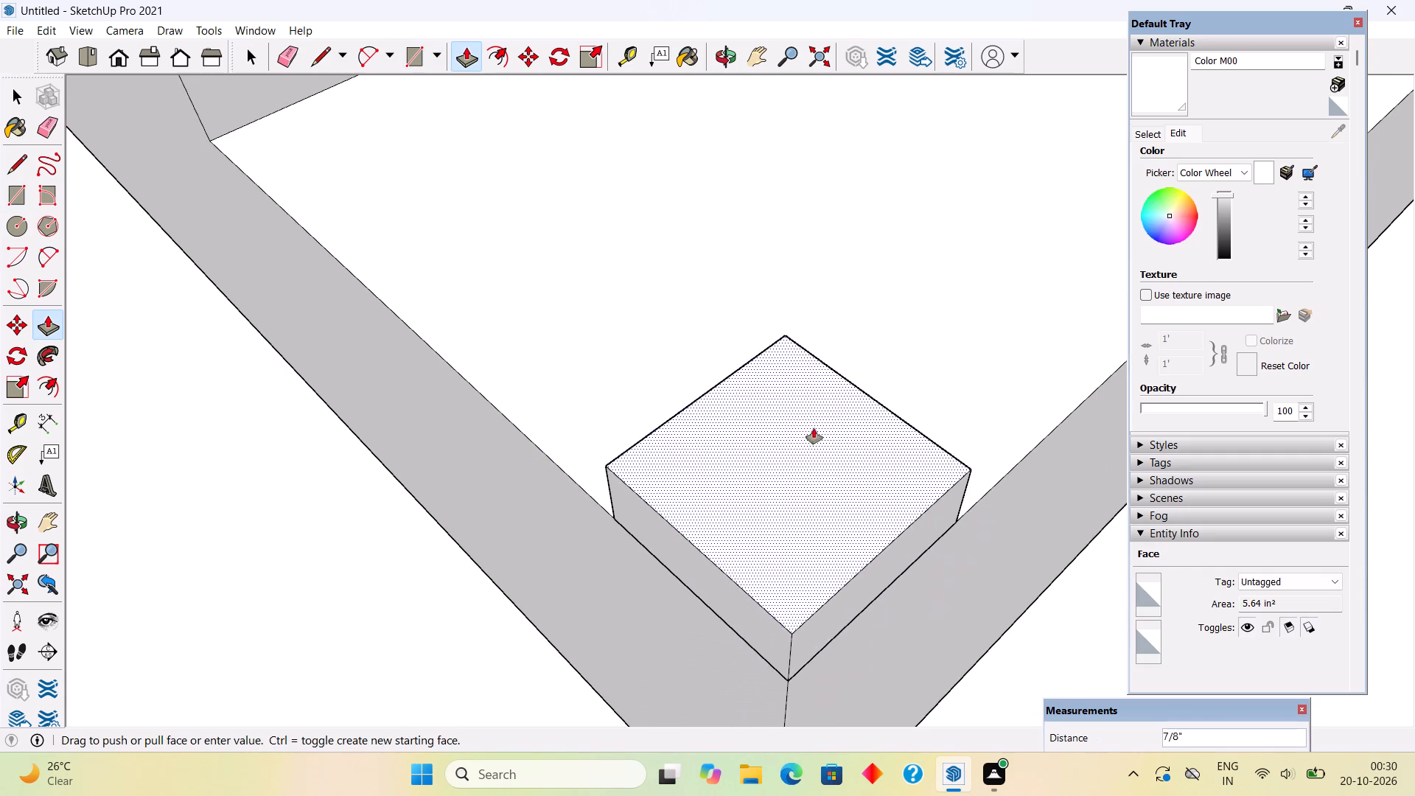
{"action": "scroll", "coordinate": [812, 367], "scroll_direction": "down", "scroll_amount": 3}
{"action": "type", "text": "3'"}
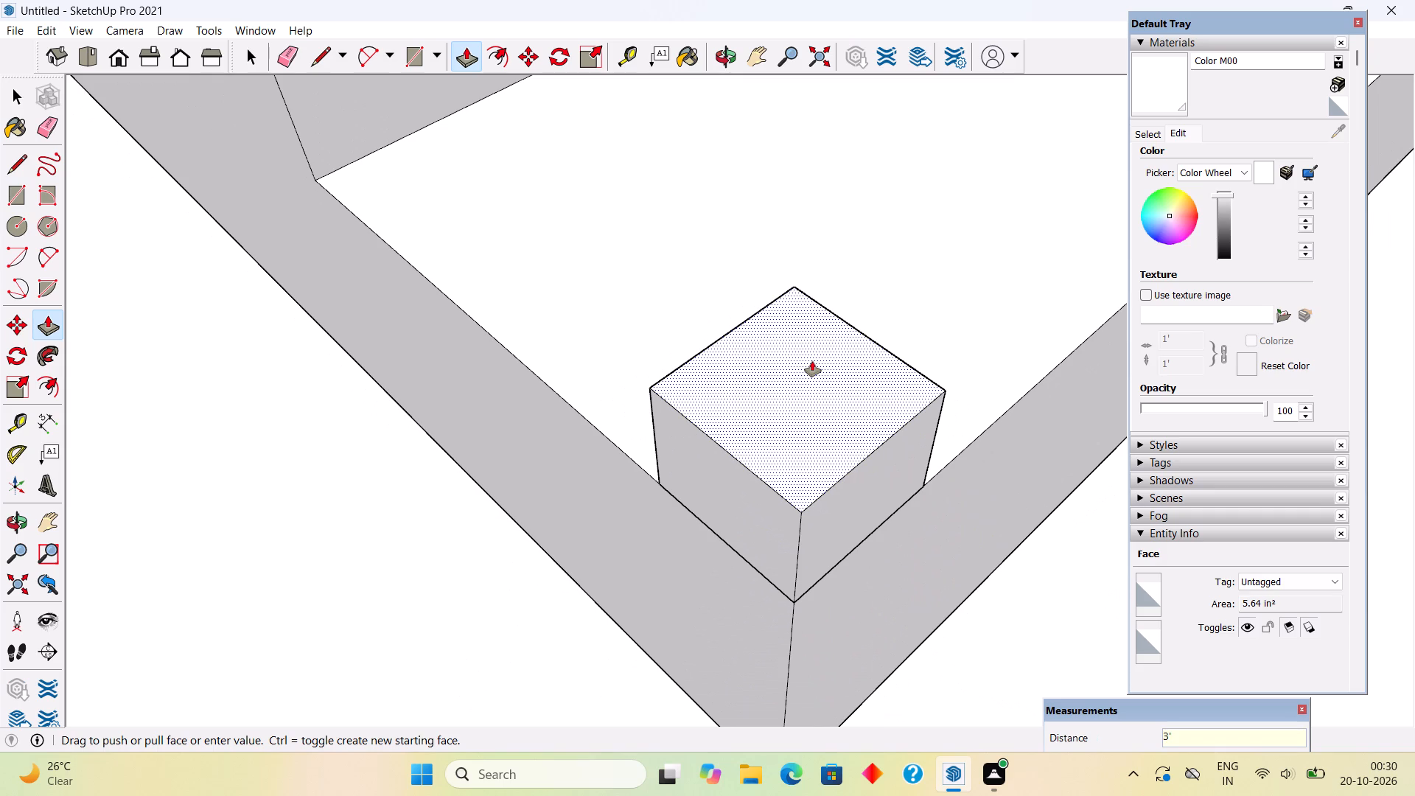
{"action": "key", "text": "Return"}
{"action": "key", "text": "space"}
Make a group of all the connected faces and edges of the new railing post.
{"action": "scroll", "coordinate": [812, 361], "scroll_direction": "down", "scroll_amount": 13}
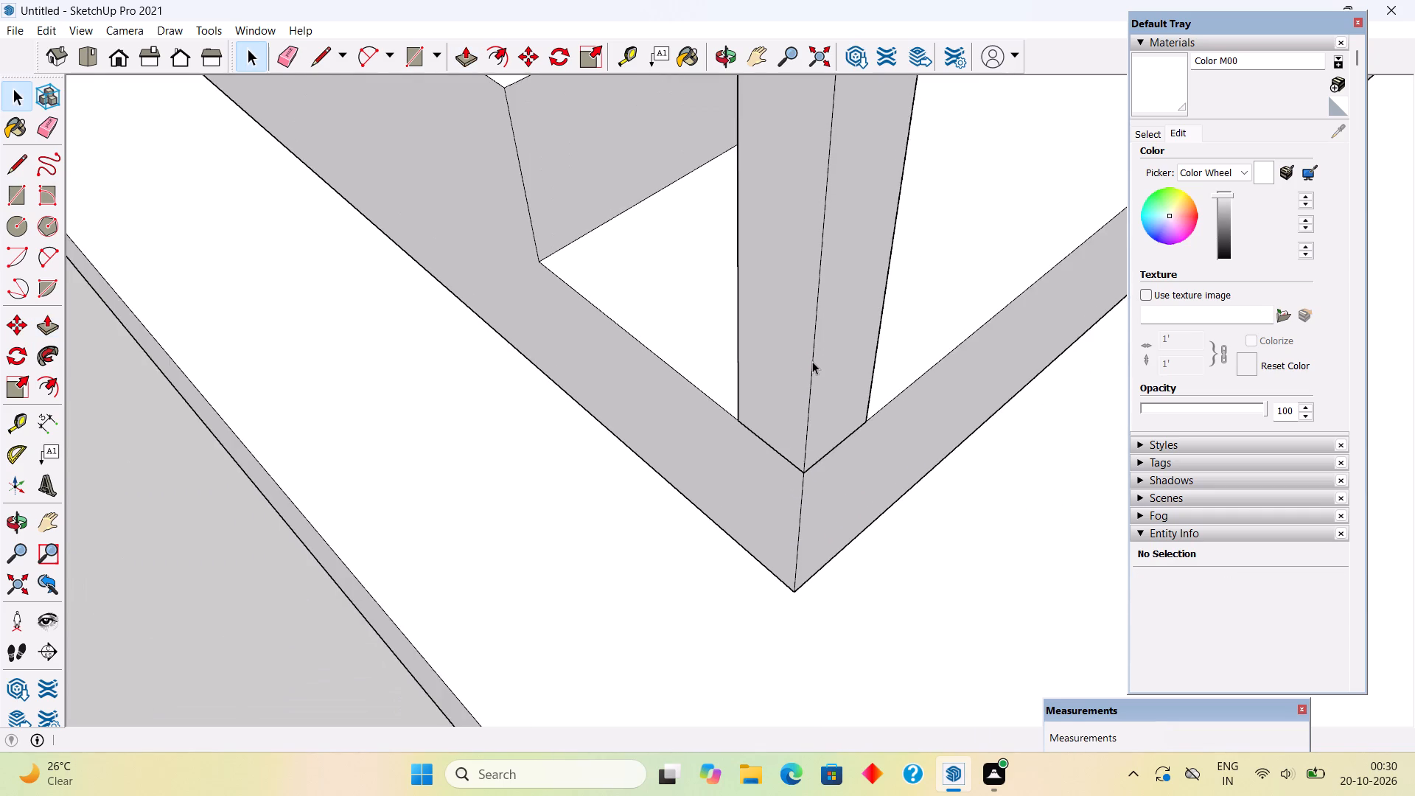
{"action": "scroll", "coordinate": [812, 361], "scroll_direction": "down", "scroll_amount": 19}
{"action": "middle_click_drag", "start_coordinate": [839, 301], "coordinate": [1063, 223]}
{"action": "scroll", "coordinate": [1063, 223], "scroll_direction": "down", "scroll_amount": 3}
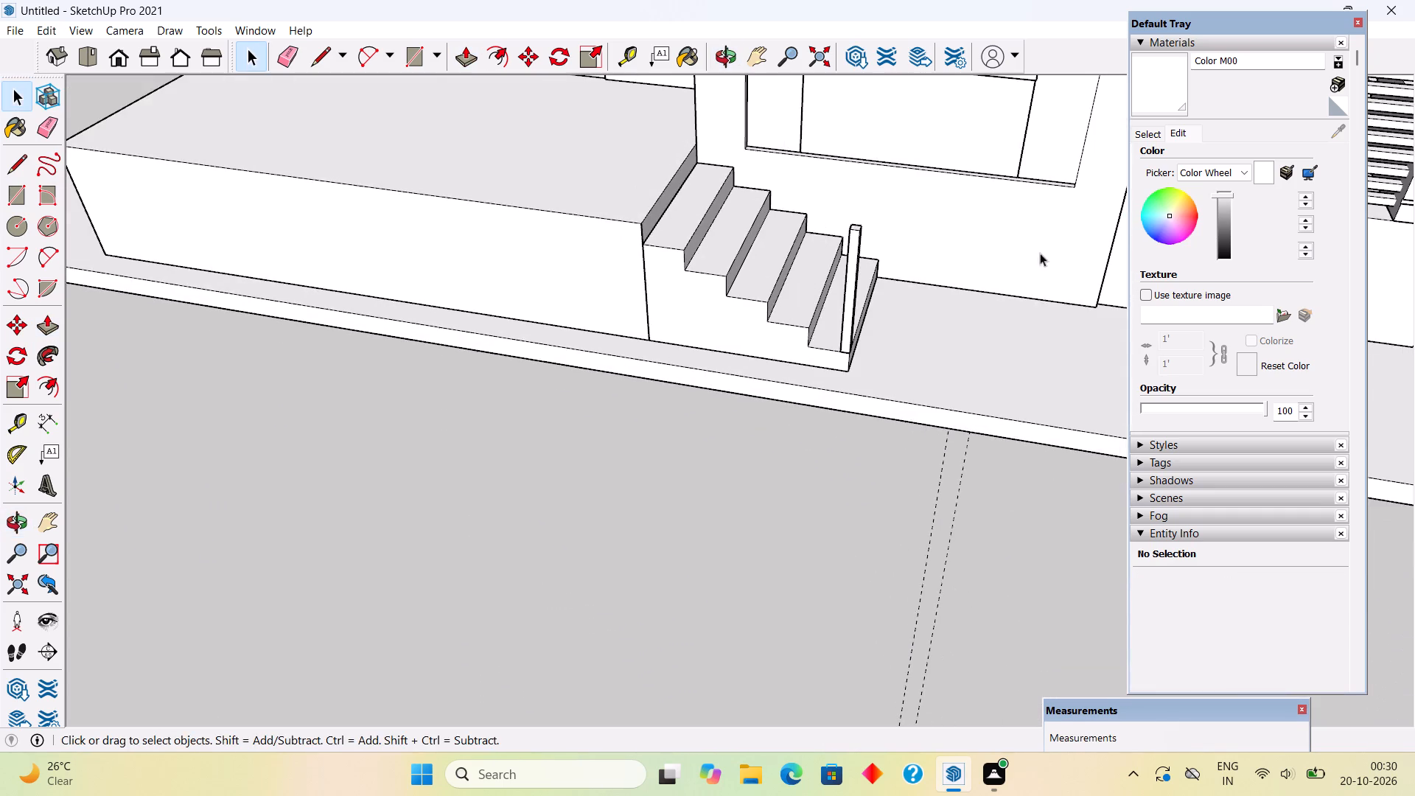
{"action": "middle_click_drag", "start_coordinate": [783, 332], "coordinate": [974, 239]}
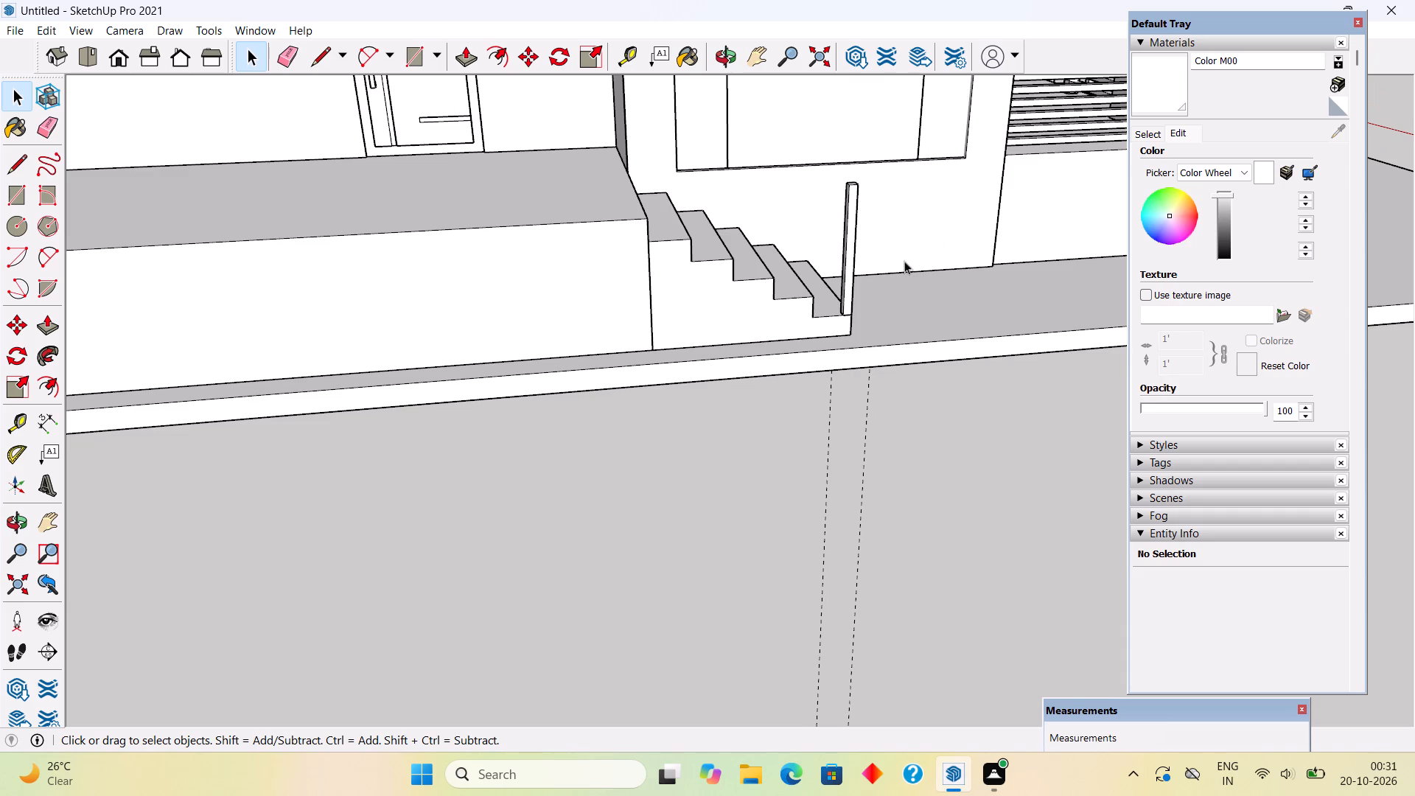
{"action": "triple_click", "coordinate": [847, 248]}
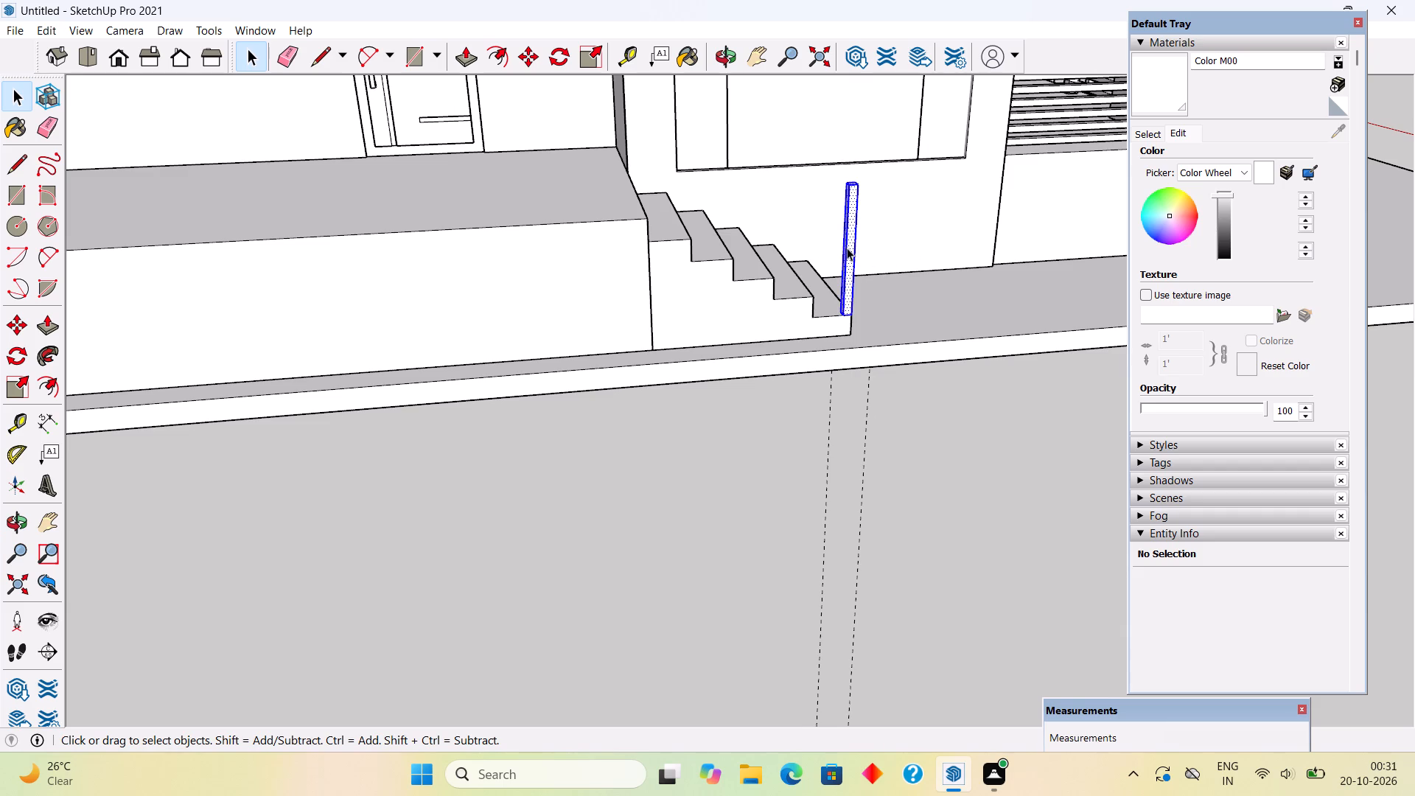
{"action": "right_click", "coordinate": [846, 247]}
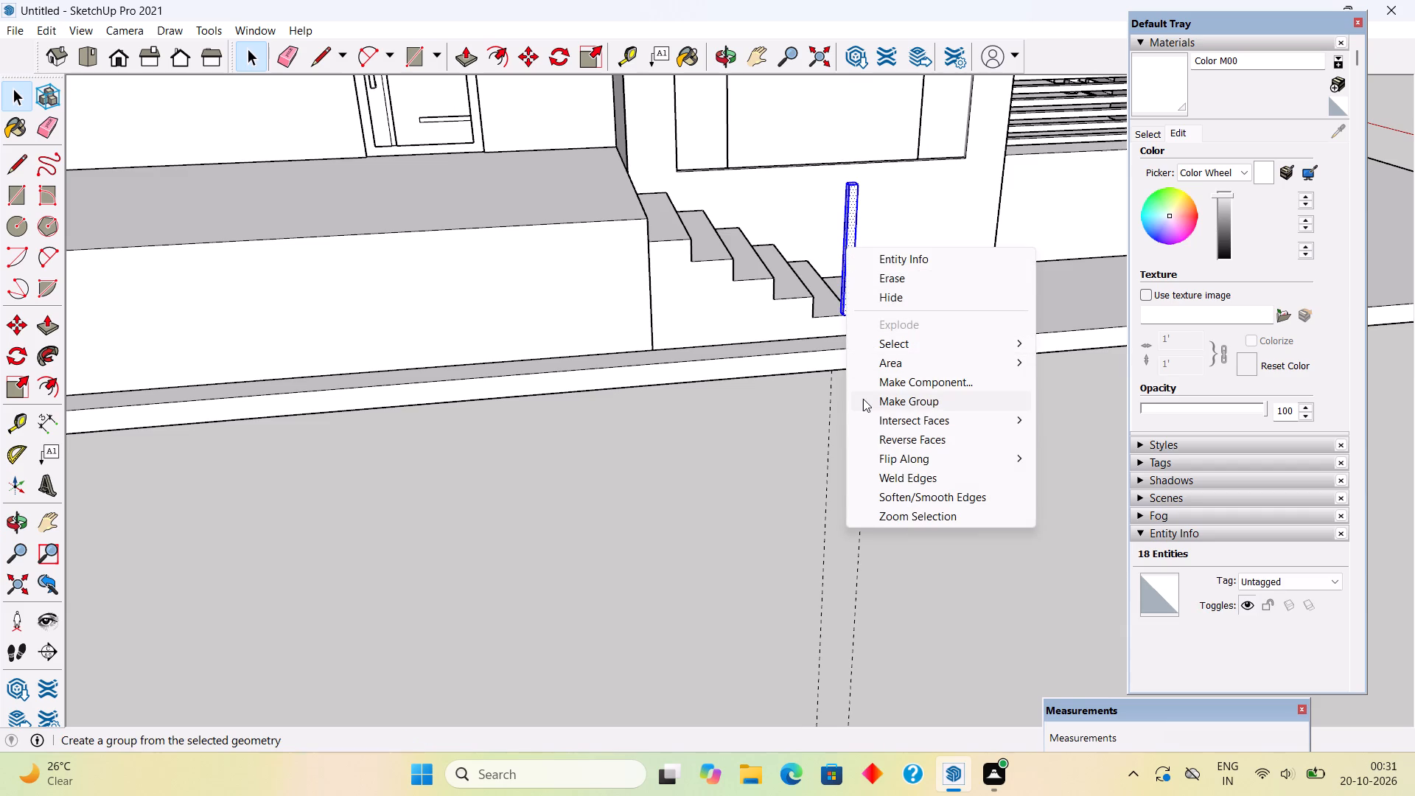
{"action": "left_click", "coordinate": [863, 399]}
Copy the post group to the matching outer corner of the next tread up and array it x4 up the stairs.
{"action": "scroll", "coordinate": [825, 374], "scroll_direction": "down", "scroll_amount": 1}
{"action": "middle_click_drag", "start_coordinate": [825, 374], "coordinate": [882, 534]}
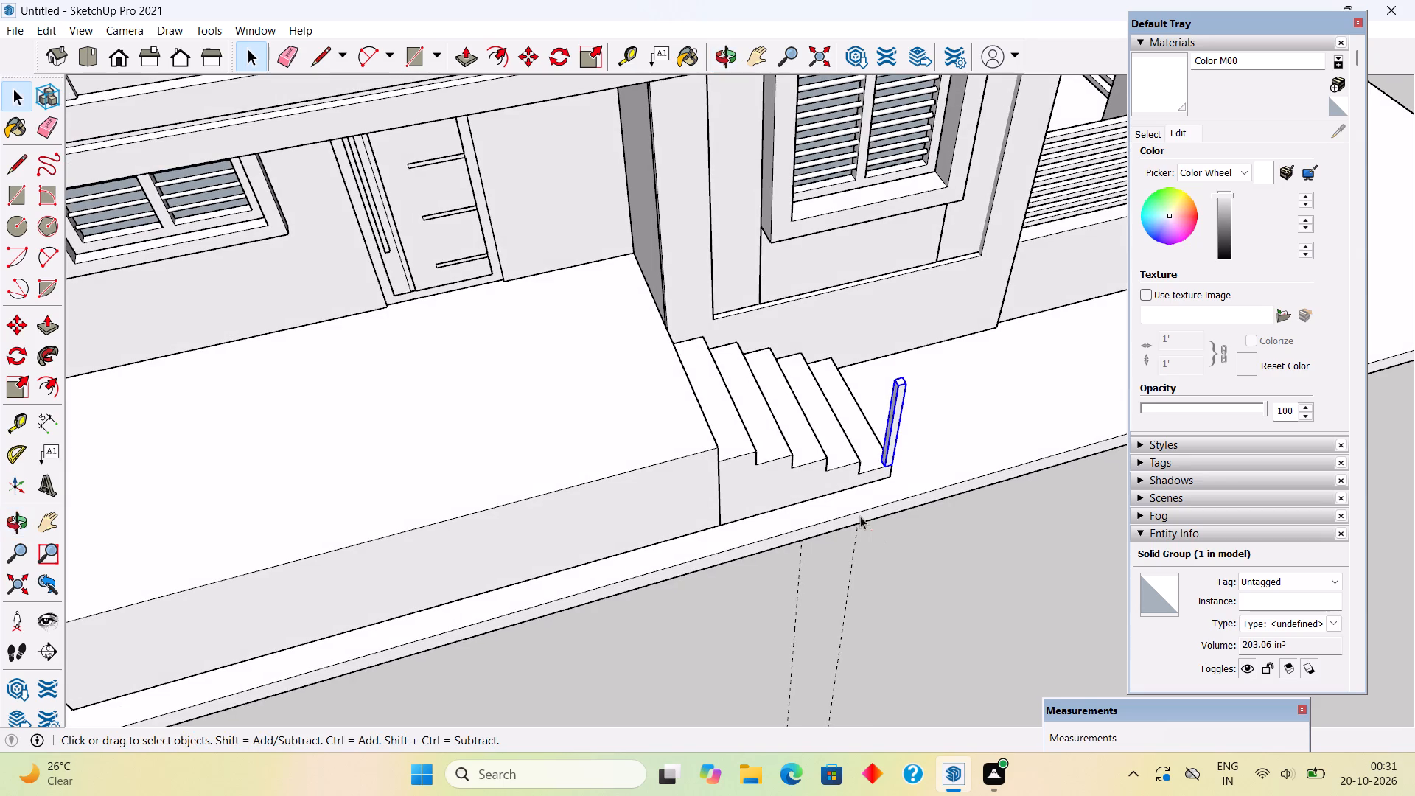
{"action": "scroll", "coordinate": [709, 422], "scroll_direction": "up", "scroll_amount": 6}
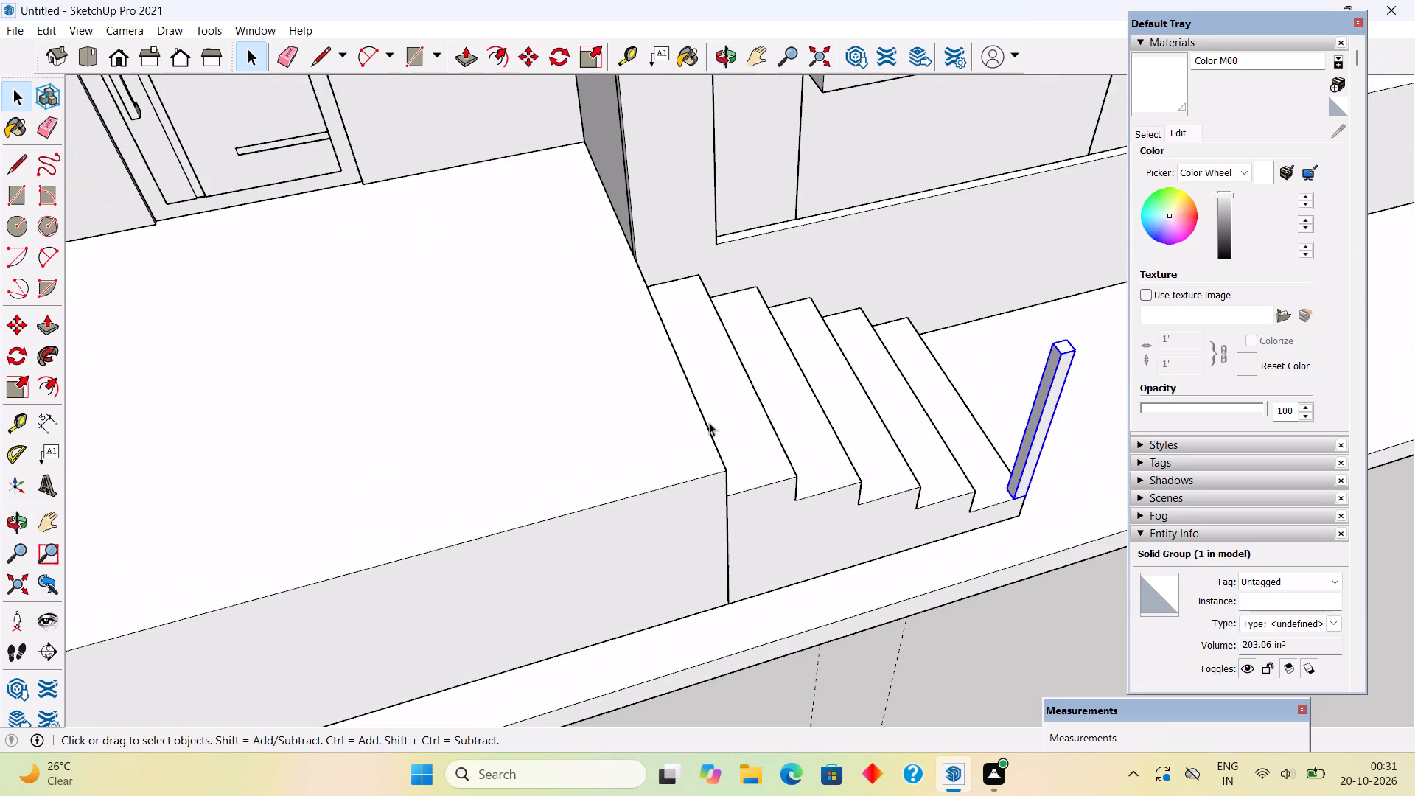
{"action": "middle_click_drag", "start_coordinate": [682, 447], "coordinate": [674, 613]}
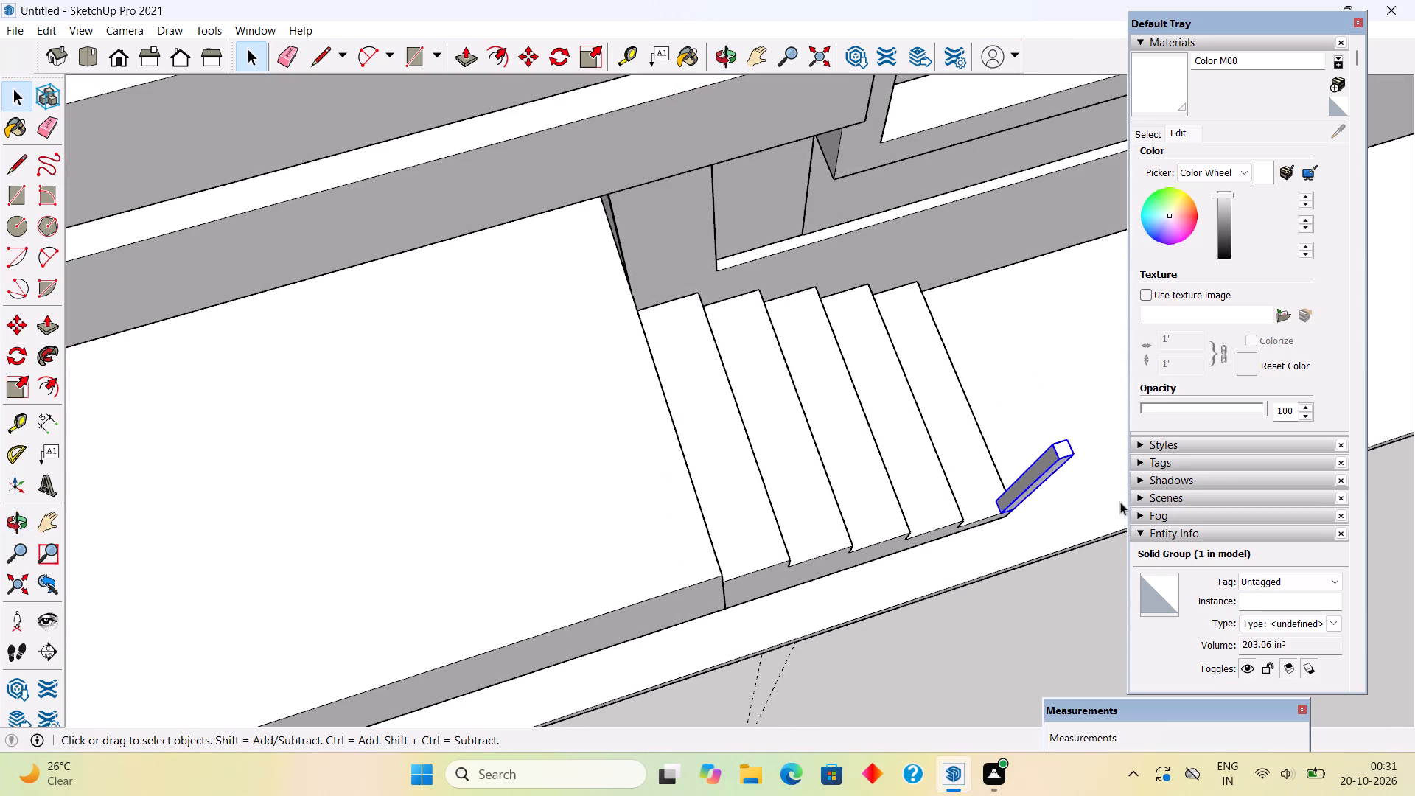
{"action": "scroll", "coordinate": [1142, 483], "scroll_direction": "up", "scroll_amount": 5}
{"action": "middle_click_drag", "start_coordinate": [970, 464], "coordinate": [929, 270]}
{"action": "scroll", "coordinate": [1217, 690], "scroll_direction": "up", "scroll_amount": 4}
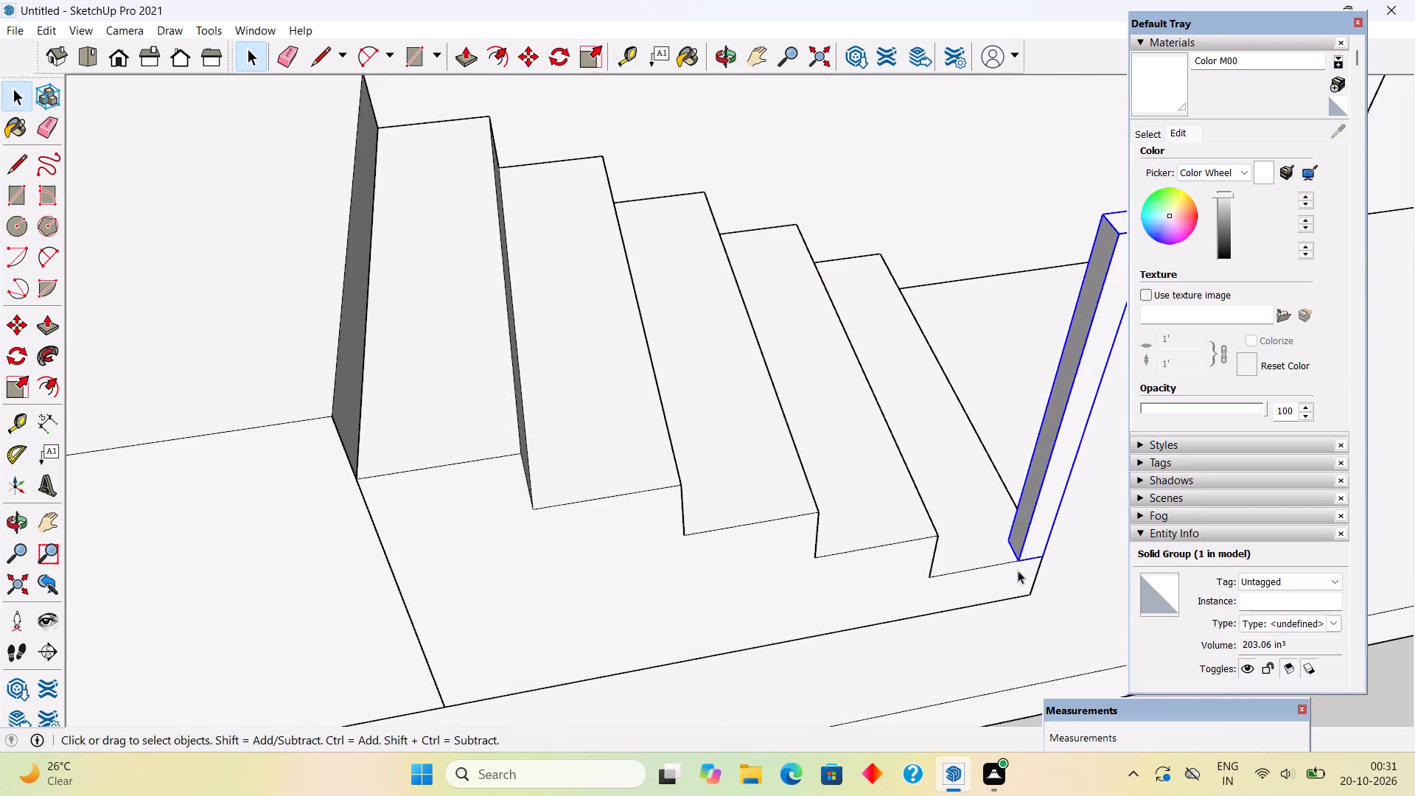
{"action": "middle_click_drag", "start_coordinate": [1018, 570], "coordinate": [988, 478]}
{"action": "key", "text": "m"}
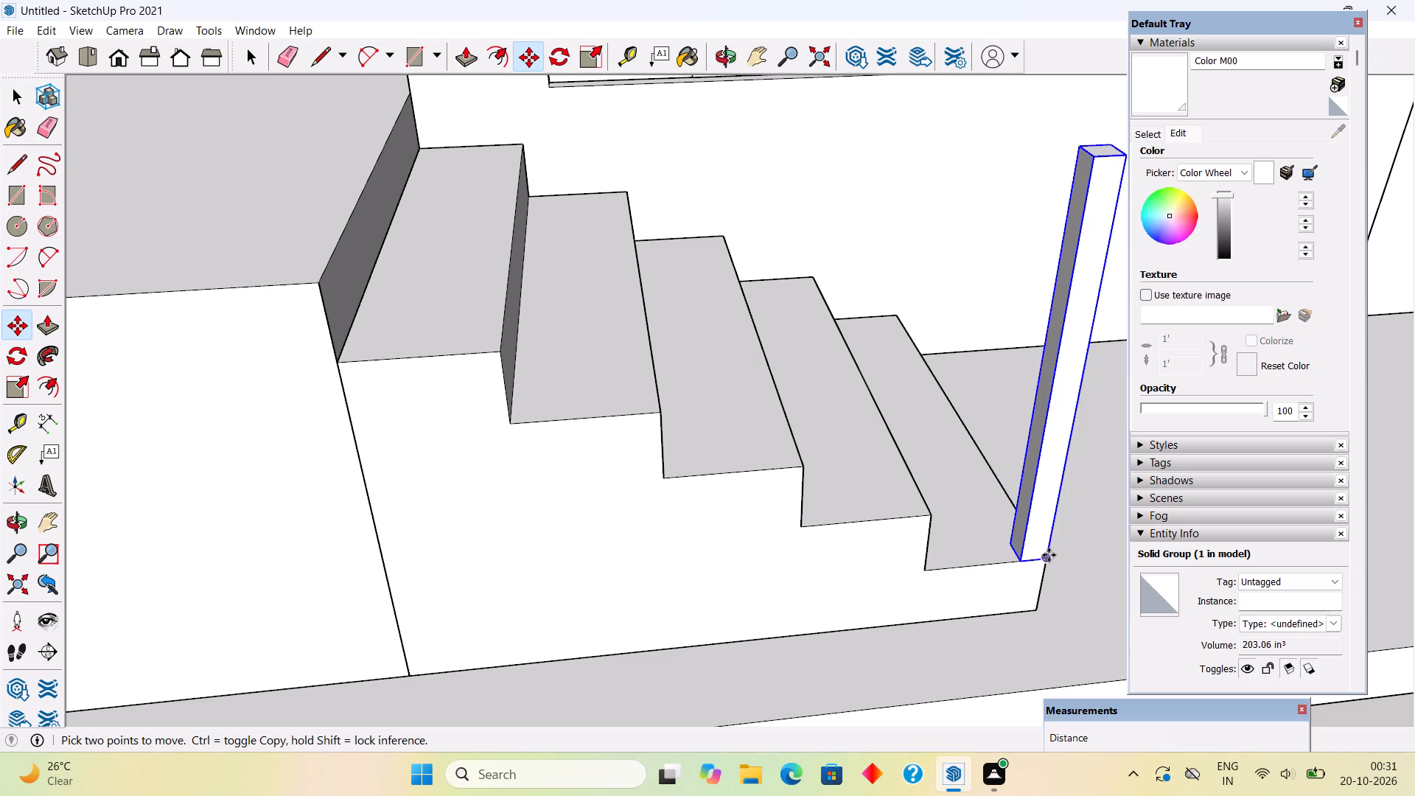
{"action": "left_click", "coordinate": [1049, 556]}
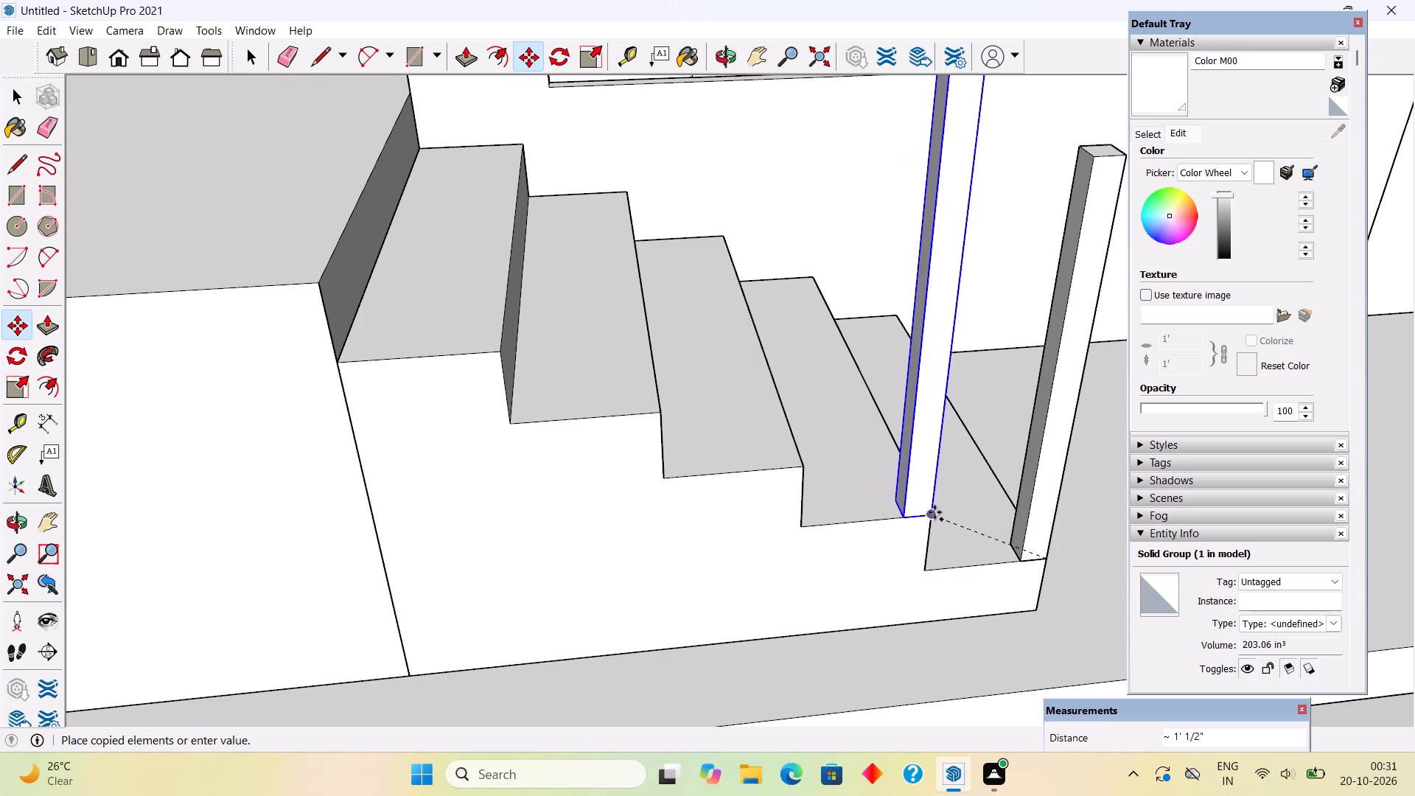
{"action": "left_click", "coordinate": [934, 512]}
{"action": "key", "text": "x"}
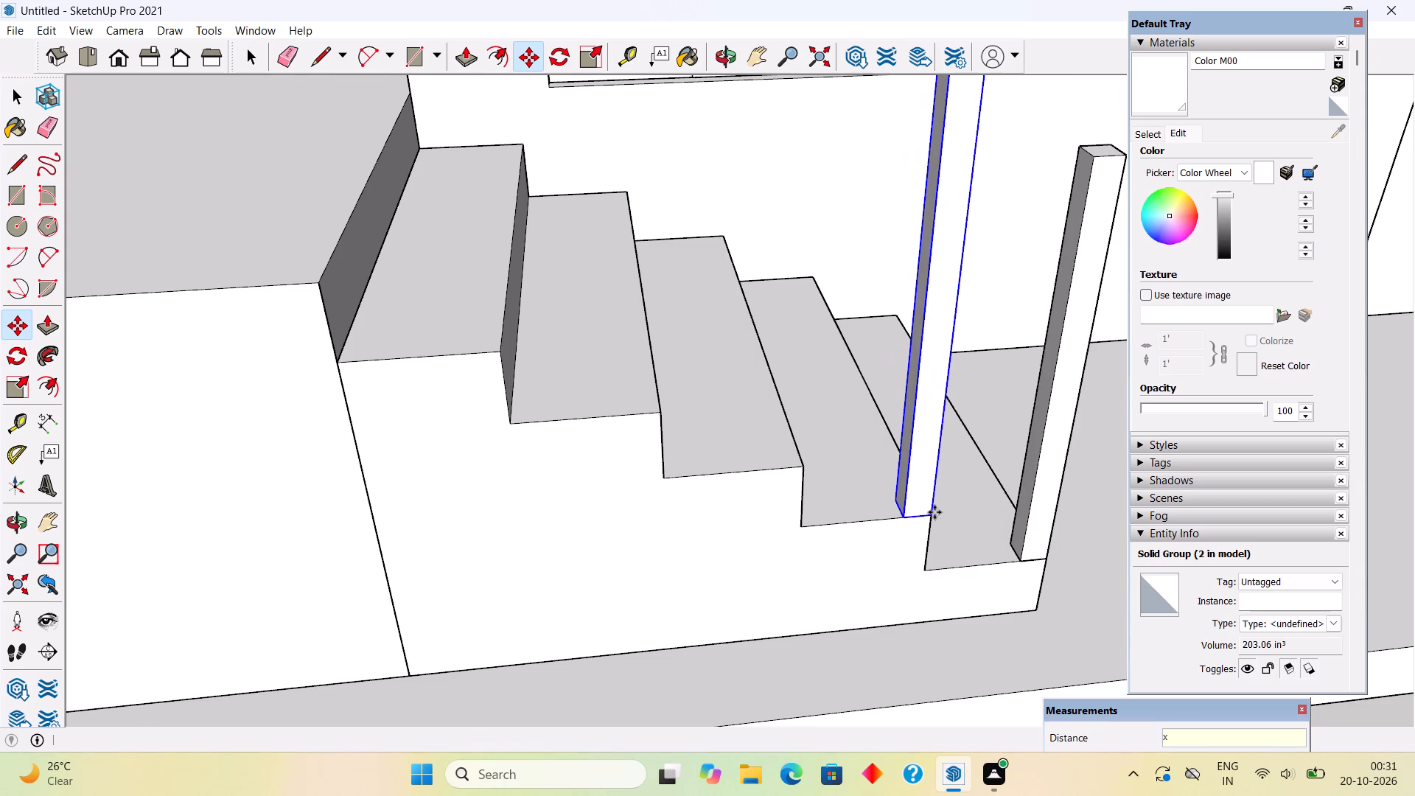
{"action": "key", "text": "4"}
{"action": "key", "text": "Return"}
{"action": "key", "text": "space"}
Place a guide line 9" in from the front top edge of the entrance plinth.
{"action": "scroll", "coordinate": [934, 512], "scroll_direction": "down", "scroll_amount": 4}
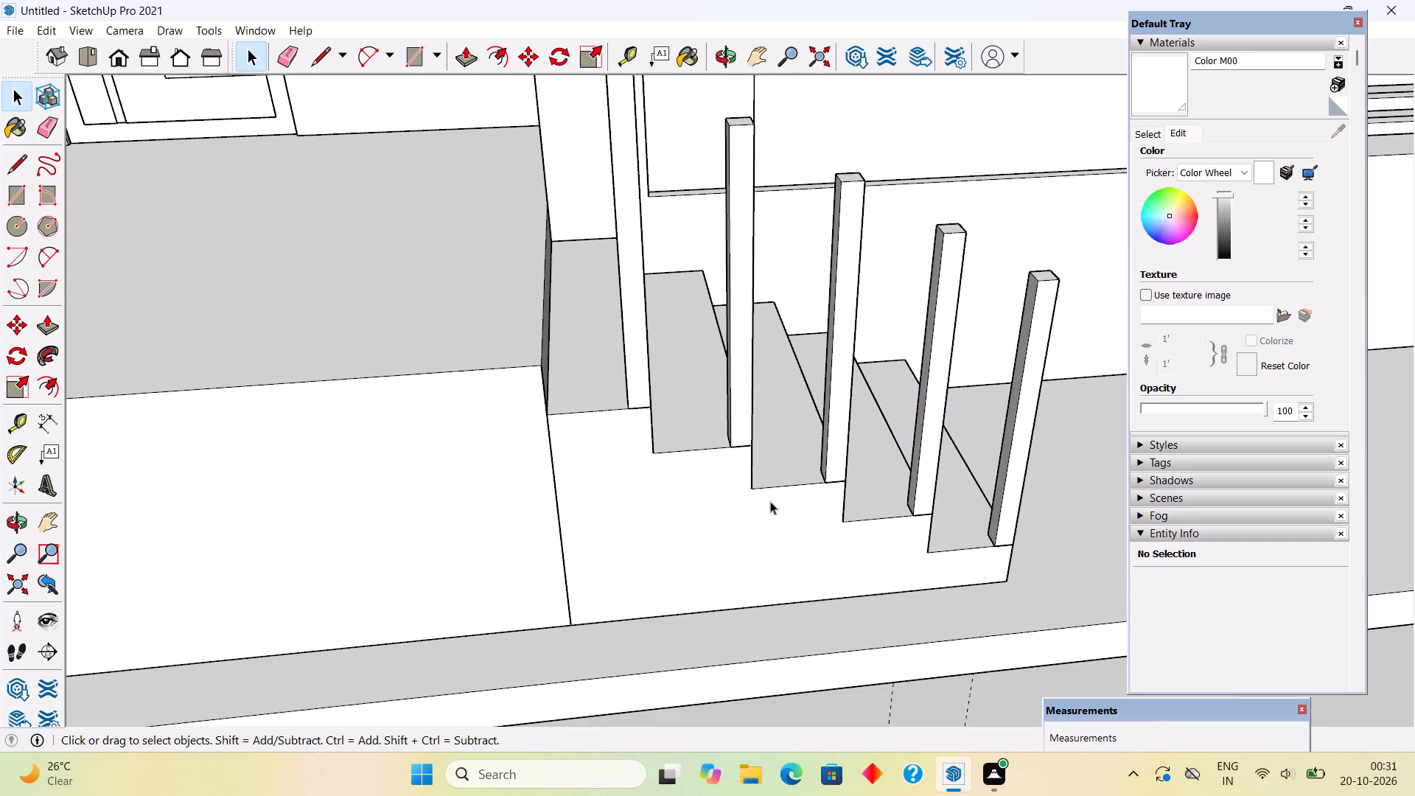
{"action": "middle_click_drag", "start_coordinate": [792, 428], "coordinate": [954, 486]}
{"action": "scroll", "coordinate": [953, 485], "scroll_direction": "down", "scroll_amount": 4}
{"action": "key", "text": "t"}
{"action": "key", "text": "t"}
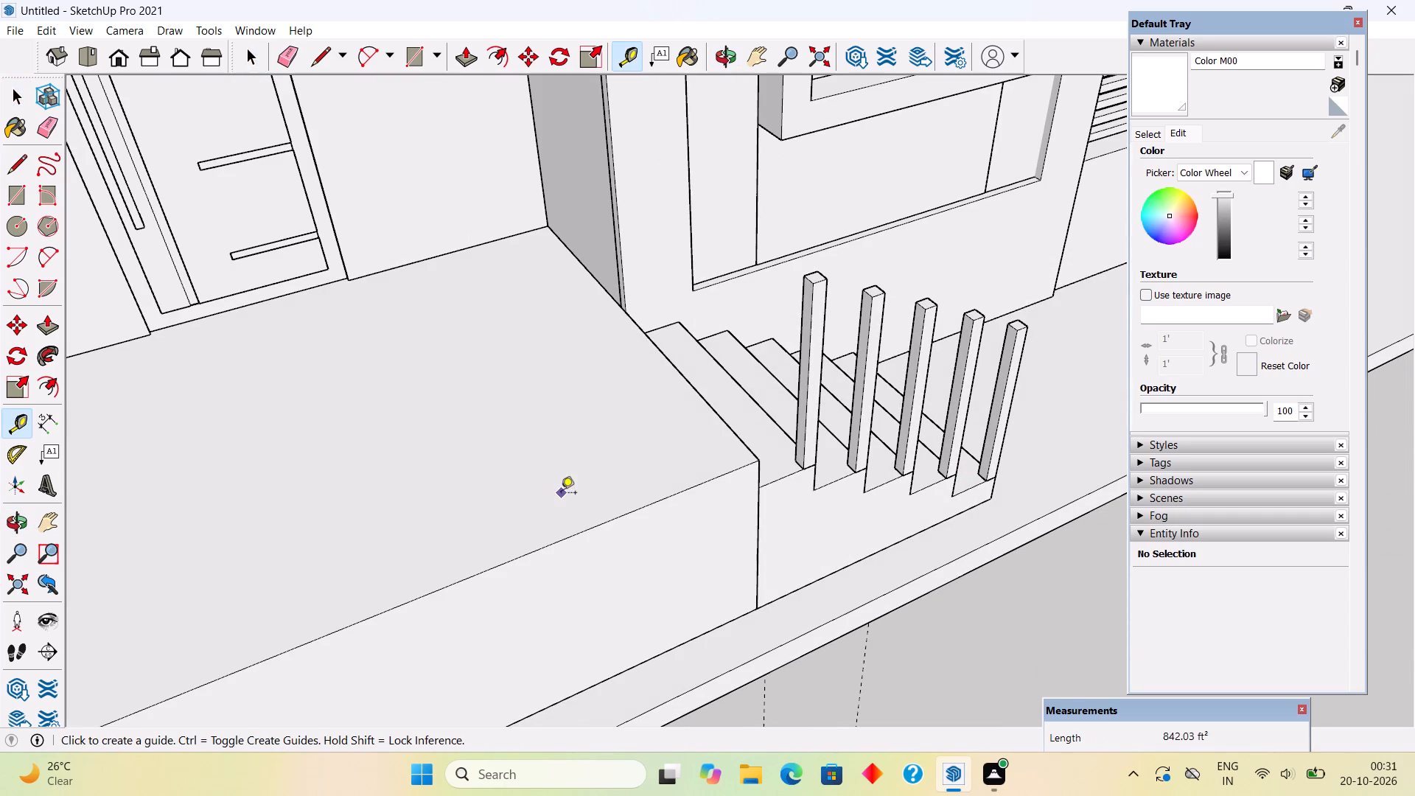
{"action": "left_click", "coordinate": [571, 541]}
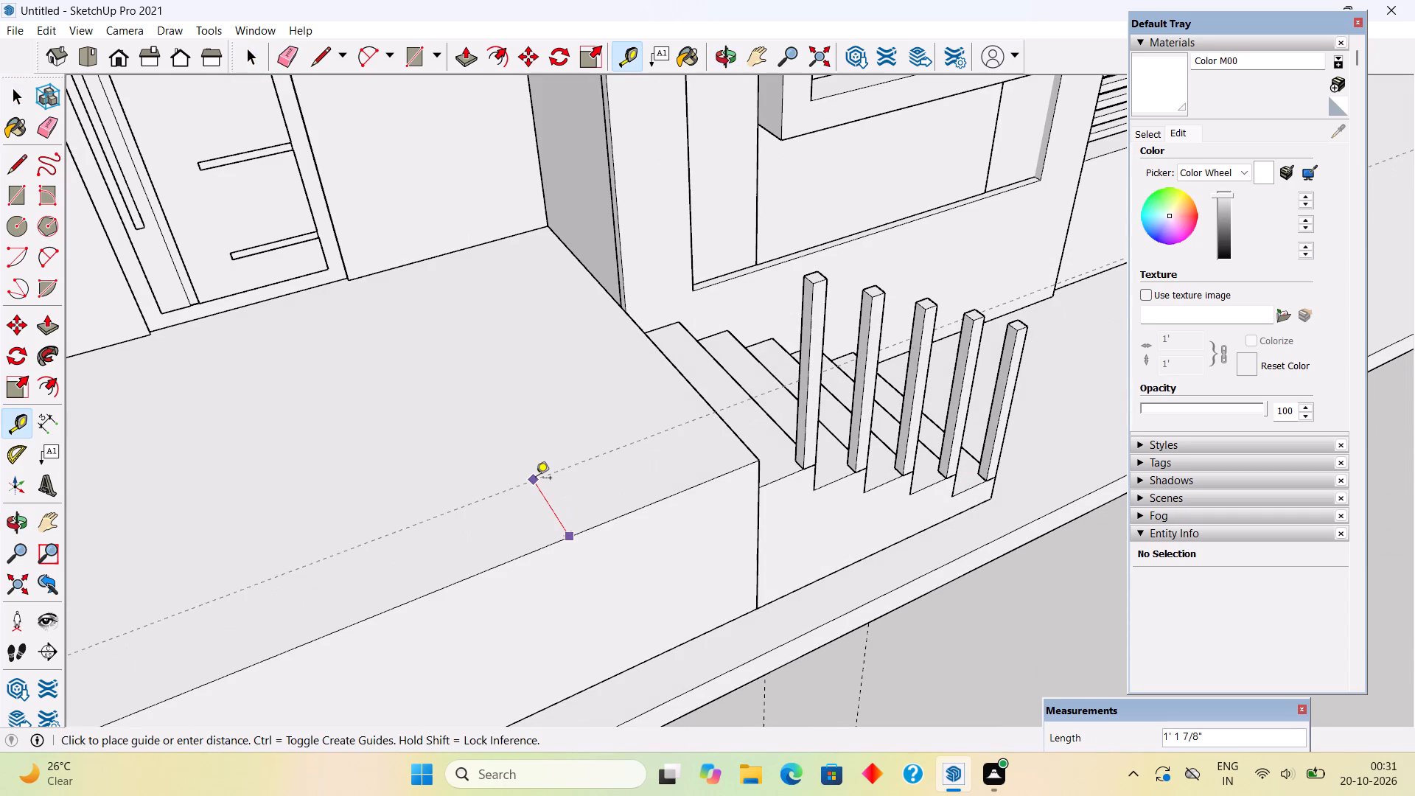
{"action": "type", "text": "9\""}
{"action": "key", "text": "Return"}
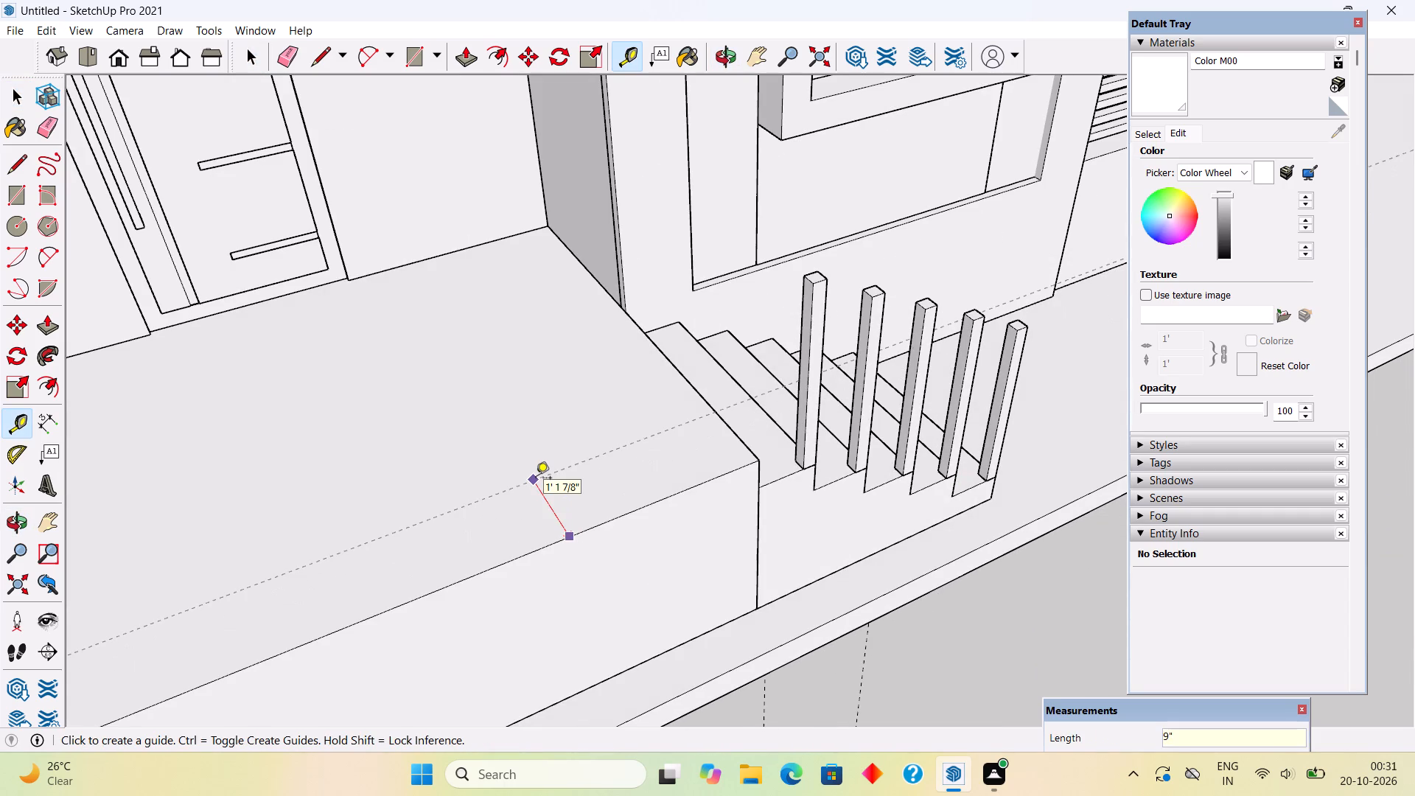
Draw a 9" by 14' 8" rectangle between the guide and the plinth's front edge, spanning its full length.
{"action": "key", "text": "r"}
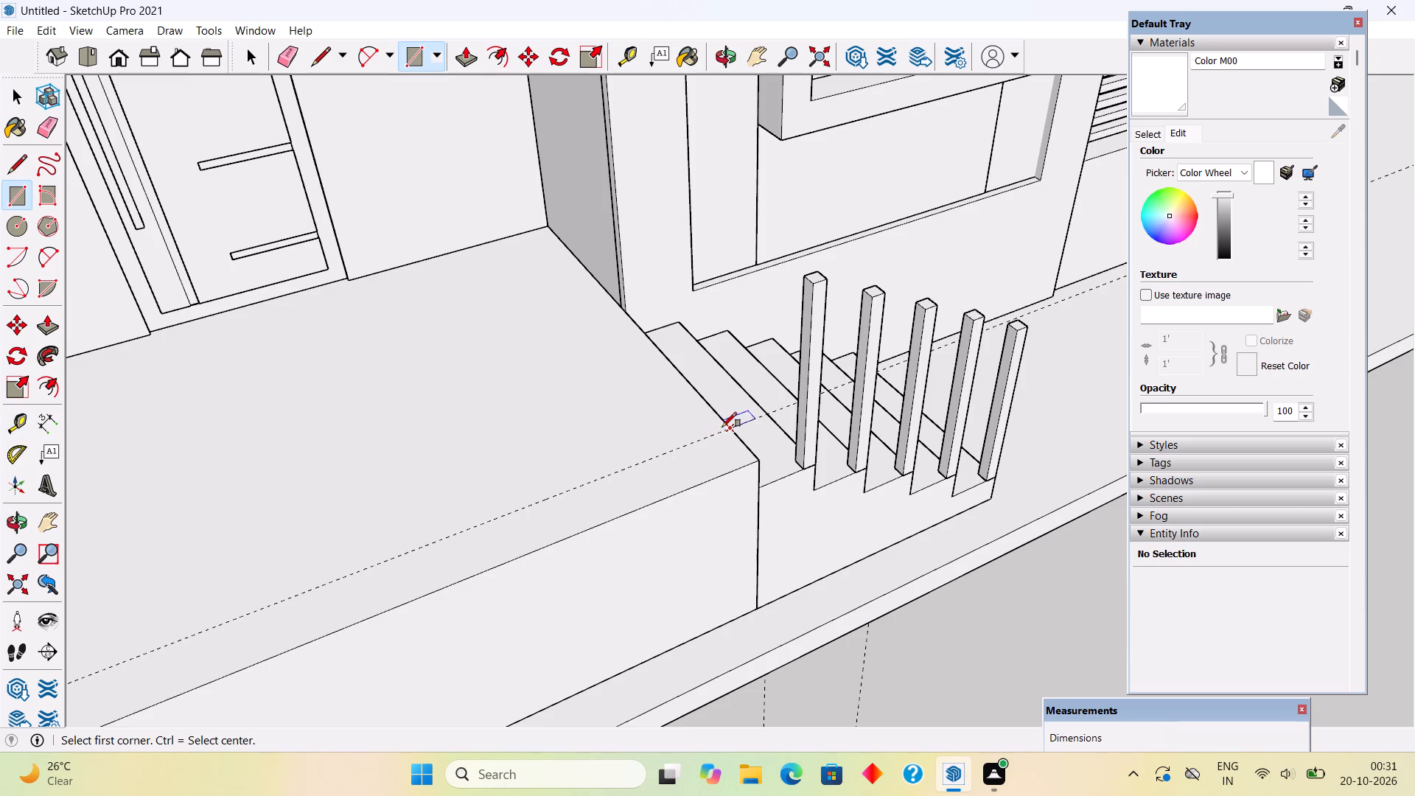
{"action": "left_click", "coordinate": [727, 430]}
{"action": "scroll", "coordinate": [719, 443], "scroll_direction": "down", "scroll_amount": 3}
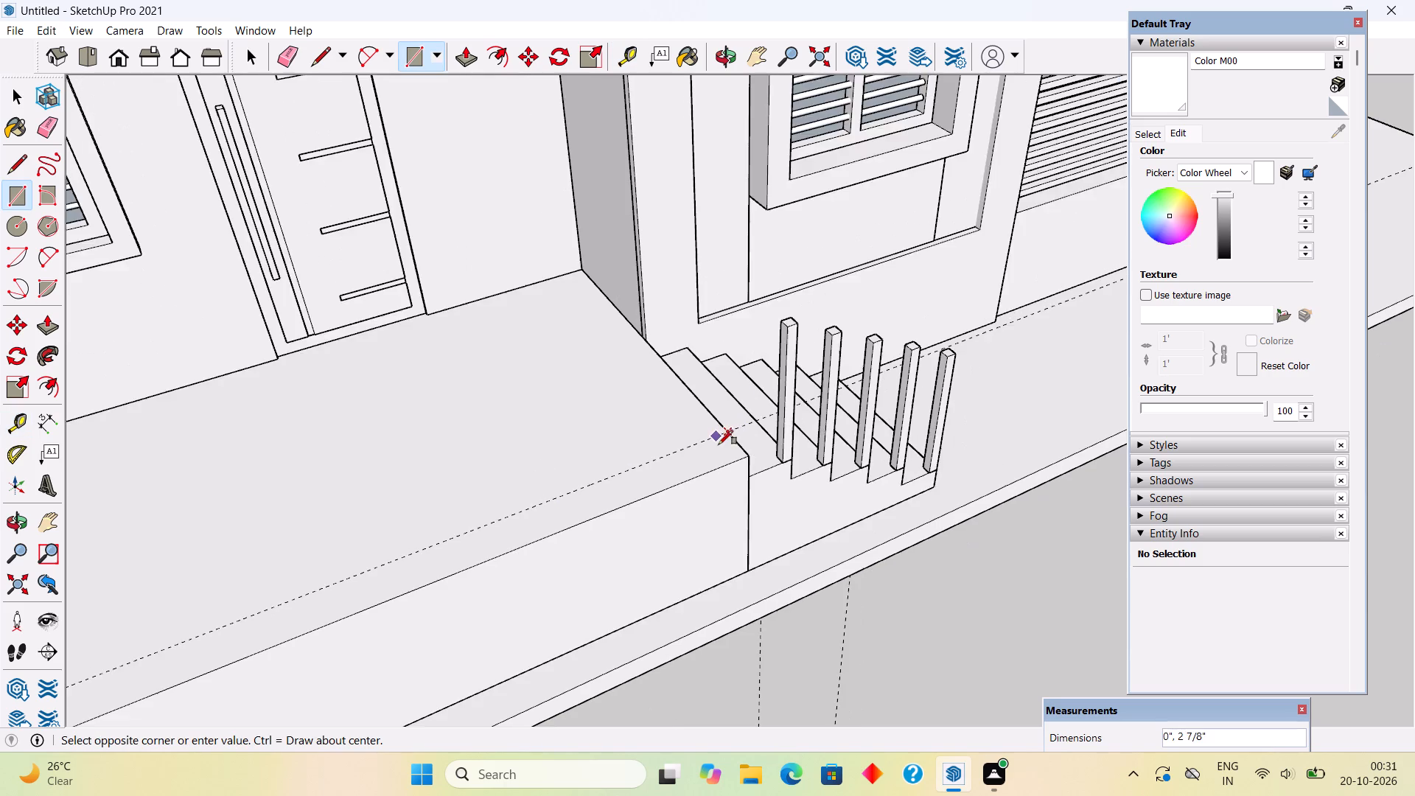
{"action": "scroll", "coordinate": [719, 444], "scroll_direction": "down", "scroll_amount": 11}
{"action": "scroll", "coordinate": [429, 567], "scroll_direction": "up", "scroll_amount": 5}
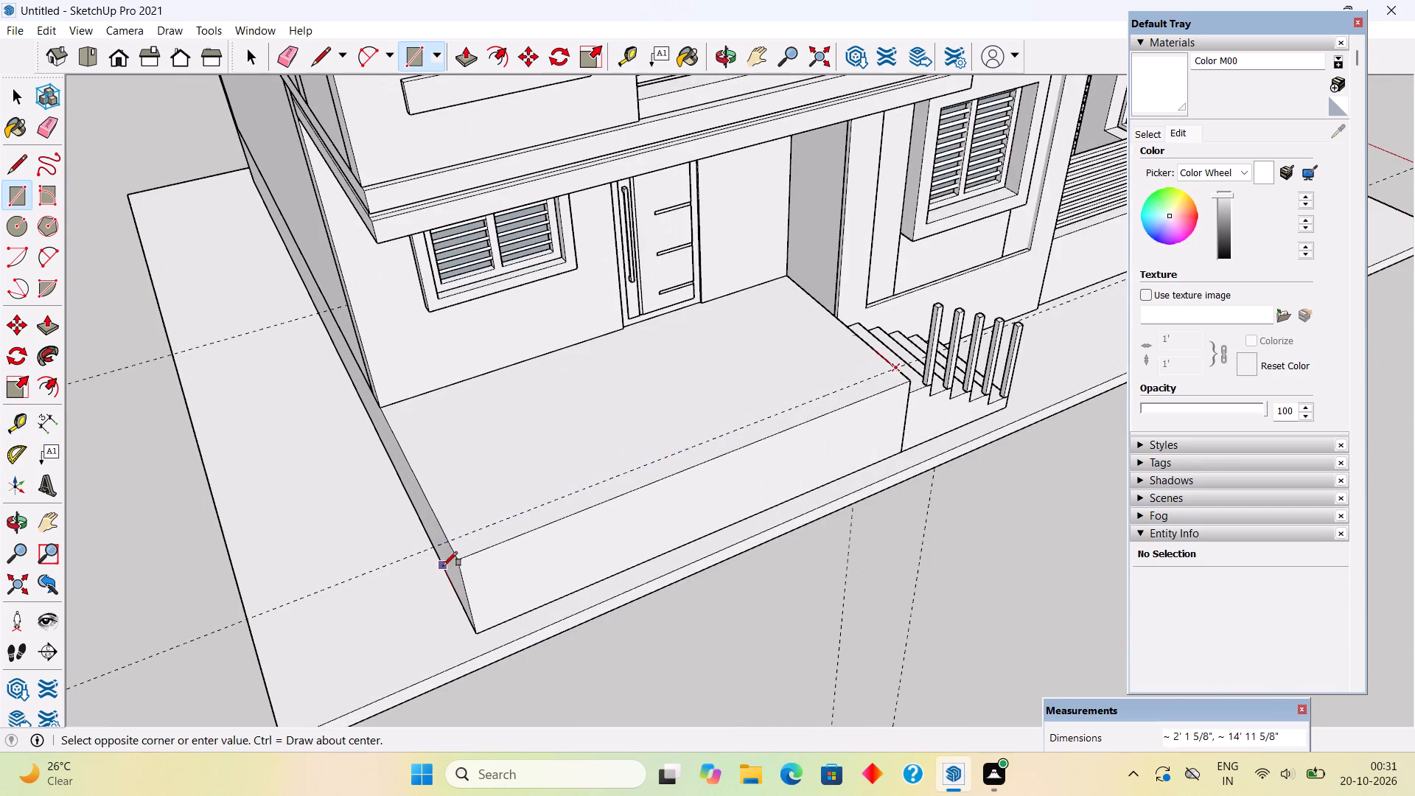
{"action": "scroll", "coordinate": [450, 565], "scroll_direction": "up", "scroll_amount": 8}
{"action": "left_click", "coordinate": [468, 551]}
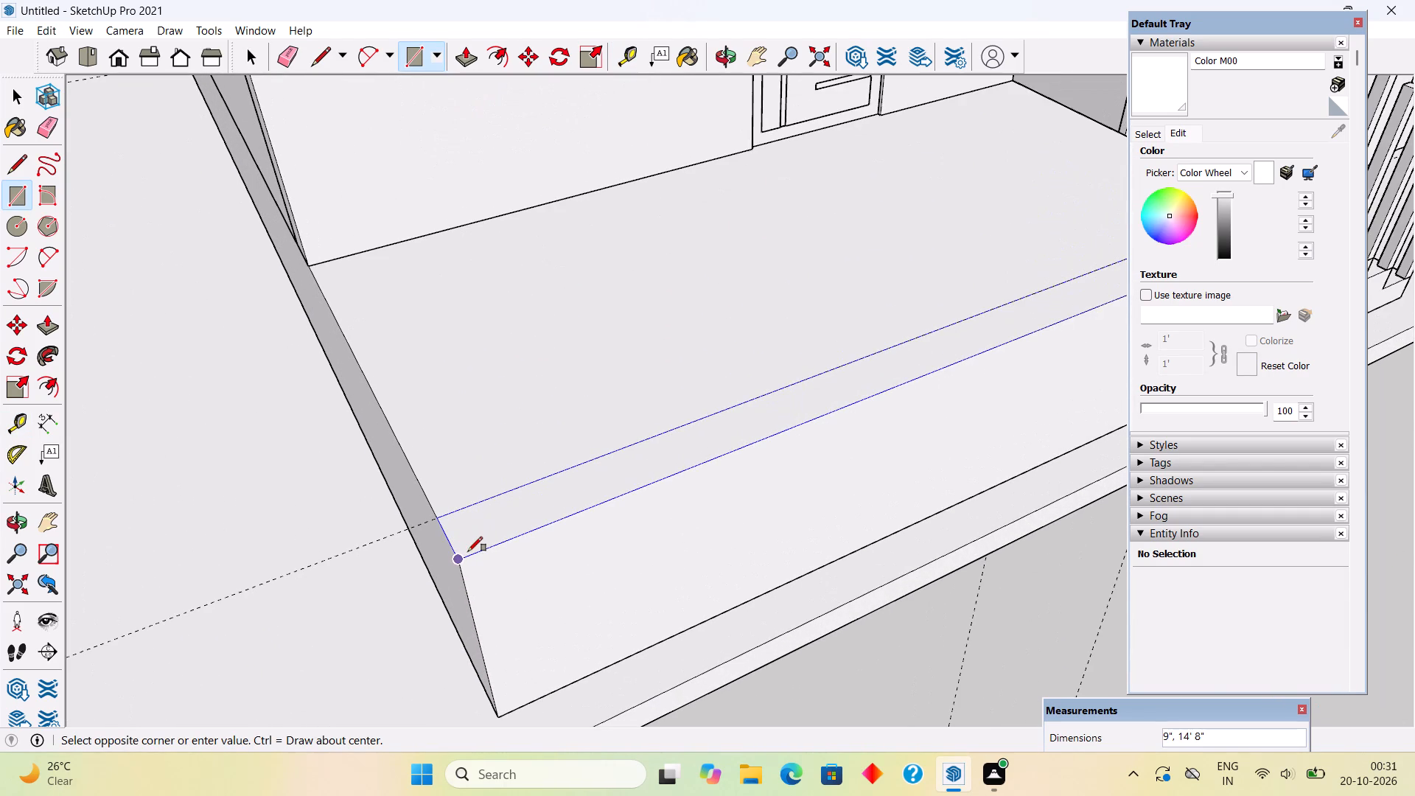
Push/Pull the 9" strip along the plinth's front edge up 3' to form a parapet wall.
{"action": "key", "text": "p"}
{"action": "left_click", "coordinate": [492, 521]}
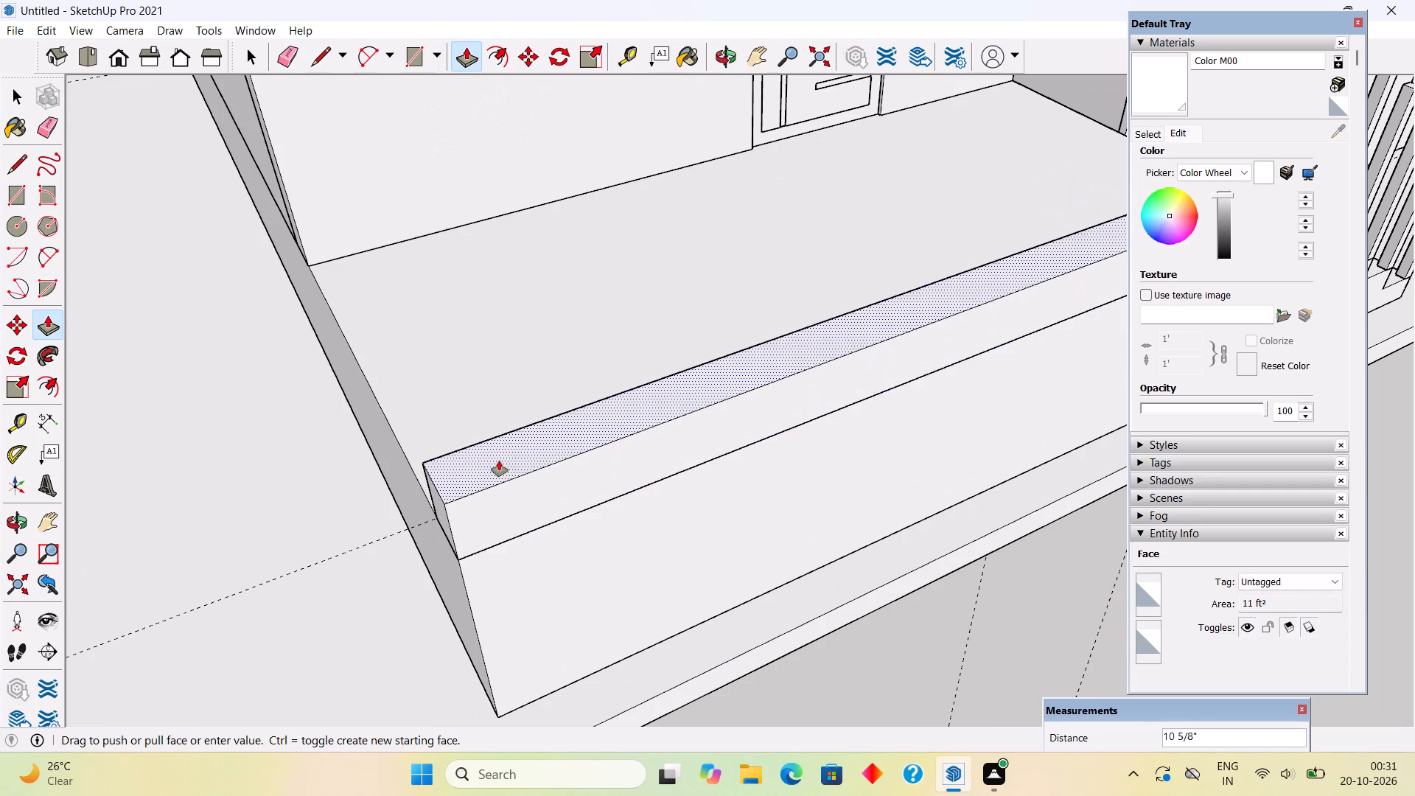
{"action": "type", "text": "3'"}
{"action": "key", "text": "Return"}
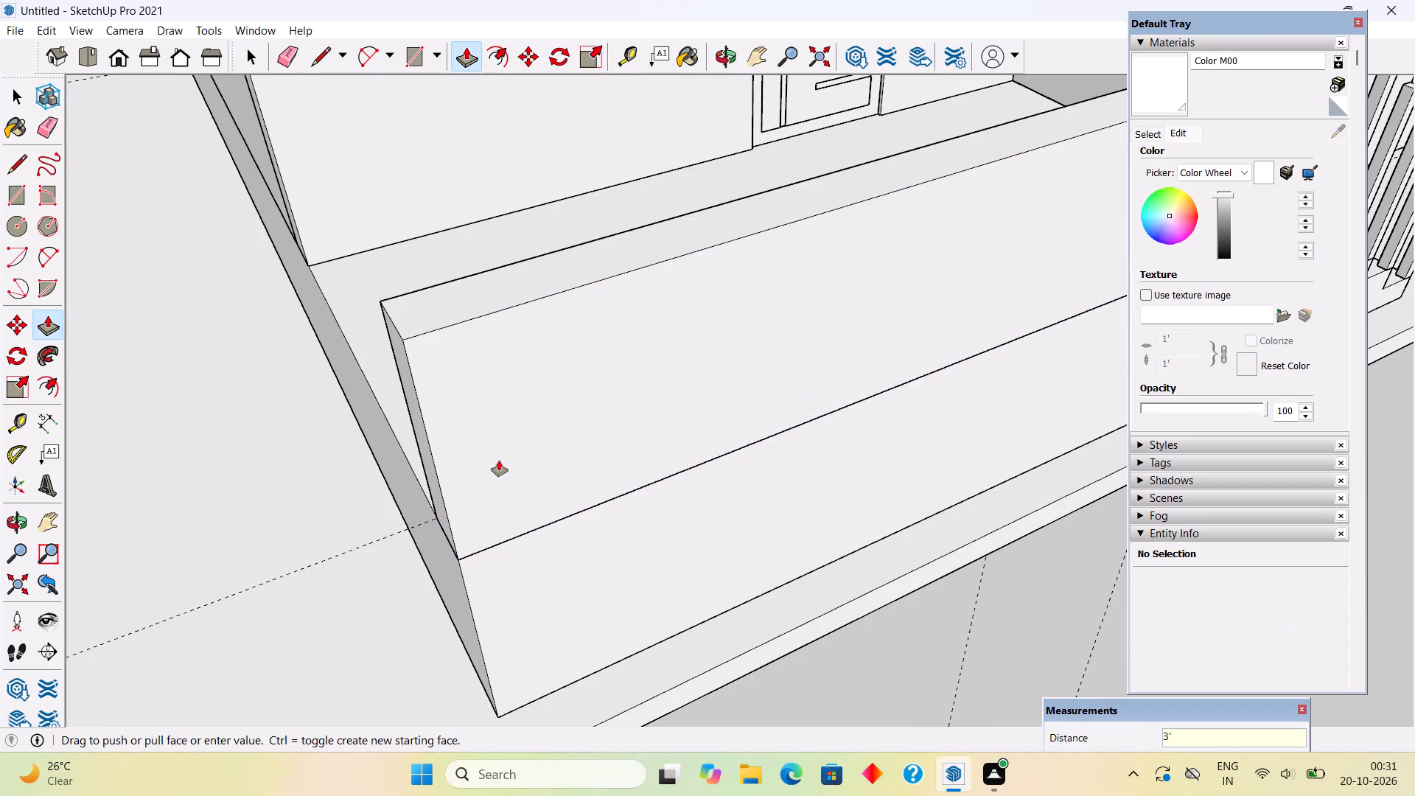
{"action": "key", "text": "space"}
Make a group of all the connected faces and edges of the new parapet wall.
{"action": "triple_click", "coordinate": [499, 461]}
{"action": "right_click", "coordinate": [499, 461]}
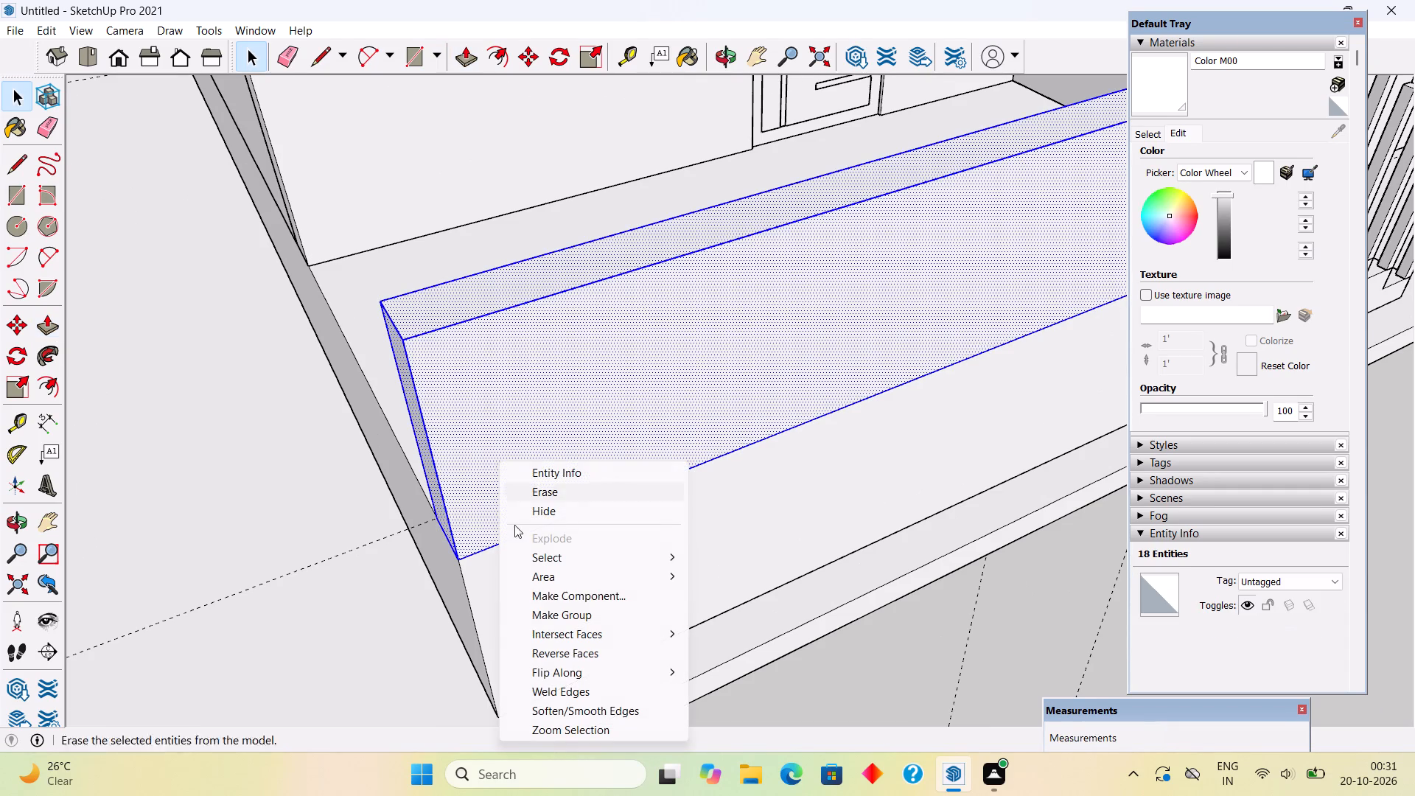
{"action": "left_click", "coordinate": [530, 618]}
Deselect the parapet wall and examine the railing posts along the side stairs where they meet the wall's end.
{"action": "scroll", "coordinate": [532, 618], "scroll_direction": "down", "scroll_amount": 10}
{"action": "middle_click_drag", "start_coordinate": [732, 545], "coordinate": [607, 506]}
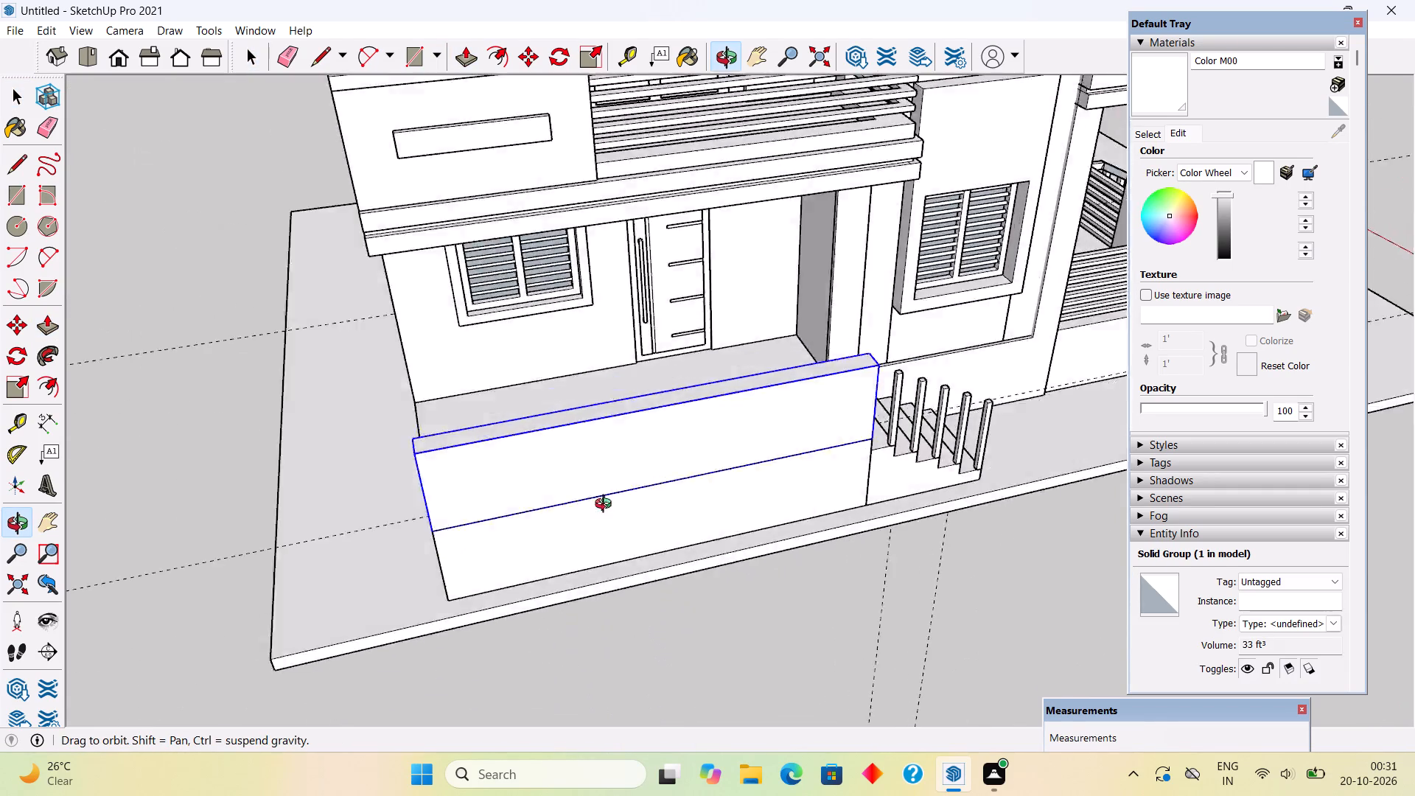
{"action": "middle_click_drag", "start_coordinate": [607, 506], "coordinate": [183, 395]}
{"action": "middle_click_drag", "start_coordinate": [475, 447], "coordinate": [182, 560]}
{"action": "scroll", "coordinate": [538, 503], "scroll_direction": "up", "scroll_amount": 3}
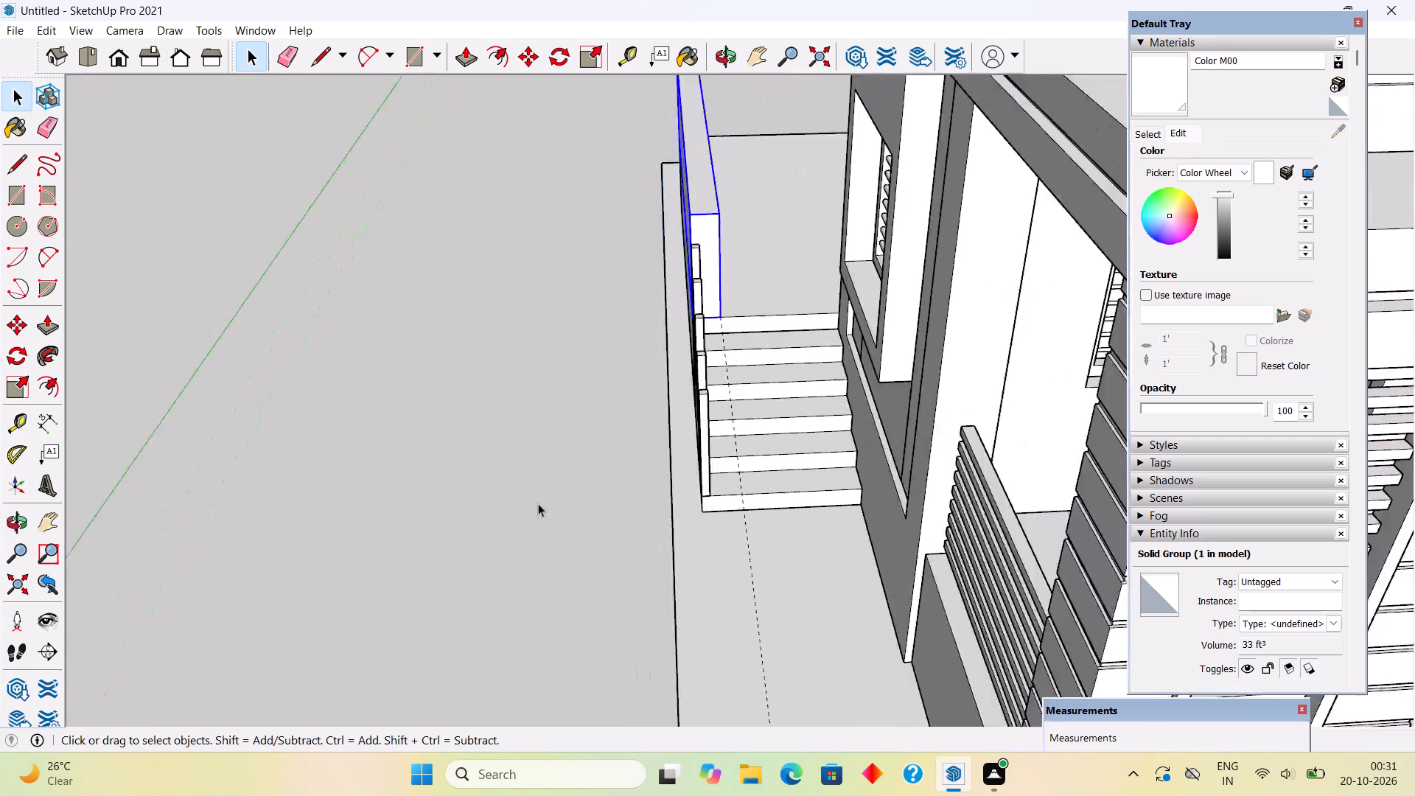
{"action": "scroll", "coordinate": [538, 503], "scroll_direction": "up", "scroll_amount": 4}
{"action": "middle_click_drag", "start_coordinate": [886, 206], "coordinate": [887, 329]}
{"action": "scroll", "coordinate": [887, 329], "scroll_direction": "down", "scroll_amount": 3}
{"action": "left_click", "coordinate": [365, 366]}
{"action": "scroll", "coordinate": [619, 336], "scroll_direction": "down", "scroll_amount": 6}
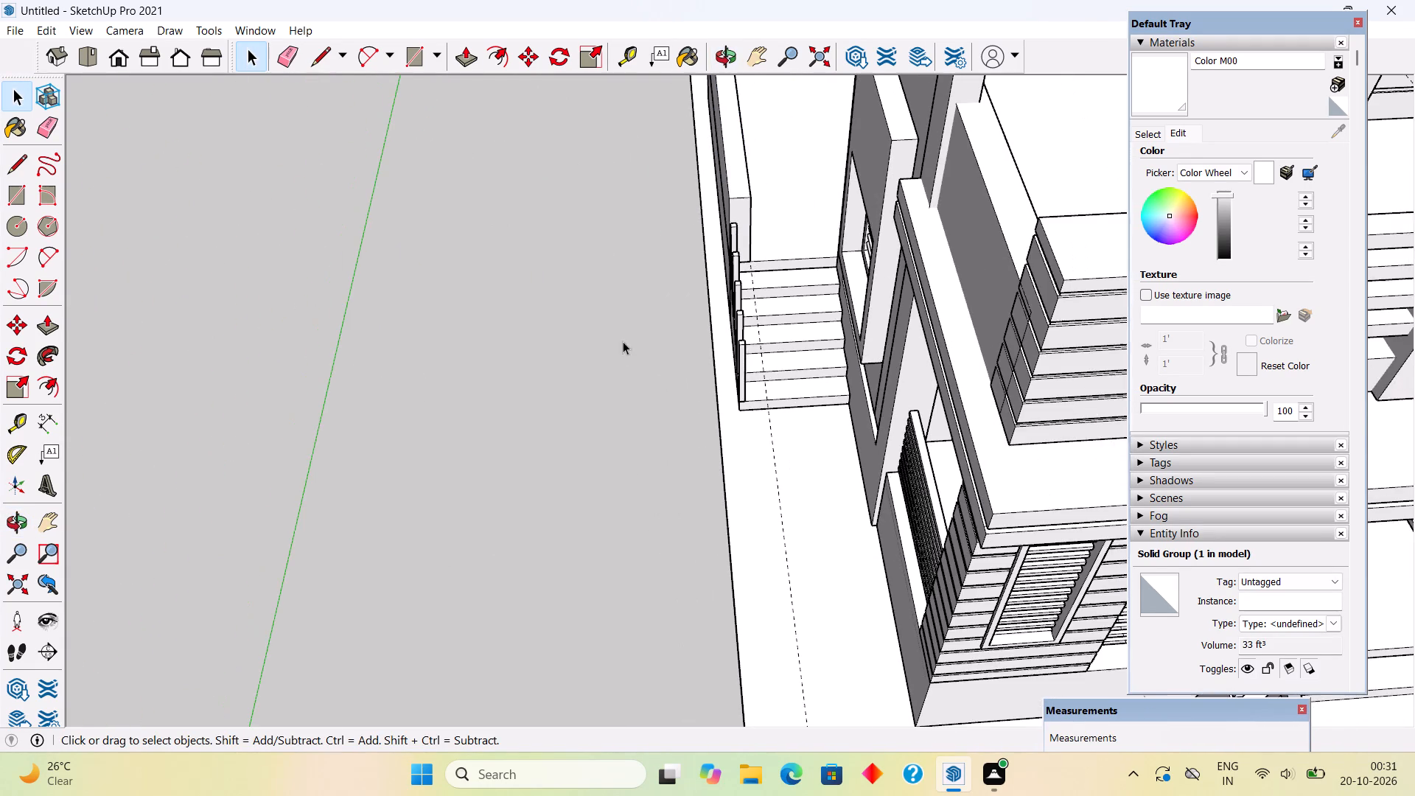
{"action": "middle_click_drag", "start_coordinate": [677, 339], "coordinate": [775, 301]}
{"action": "scroll", "coordinate": [716, 322], "scroll_direction": "up", "scroll_amount": 5}
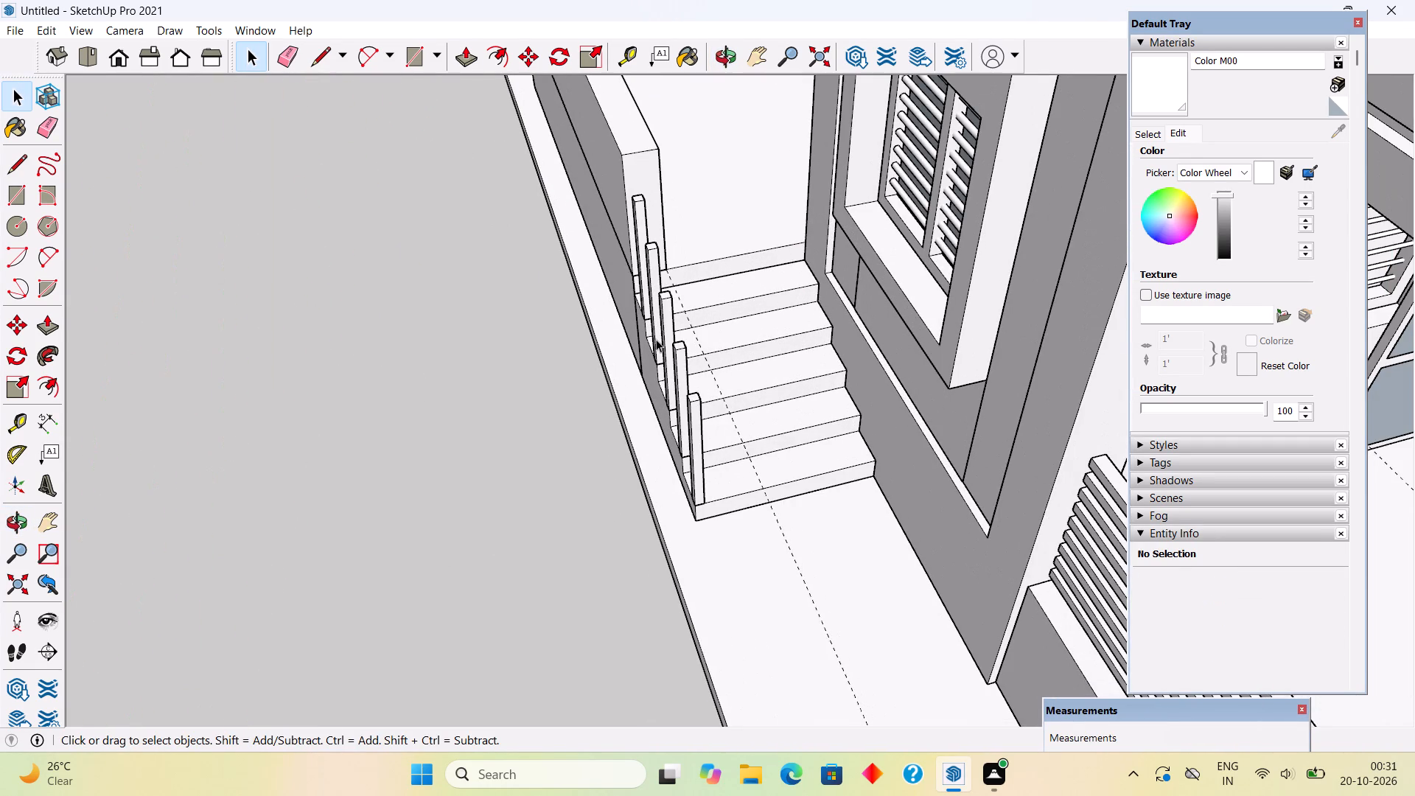
{"action": "scroll", "coordinate": [648, 374], "scroll_direction": "up", "scroll_amount": 7}
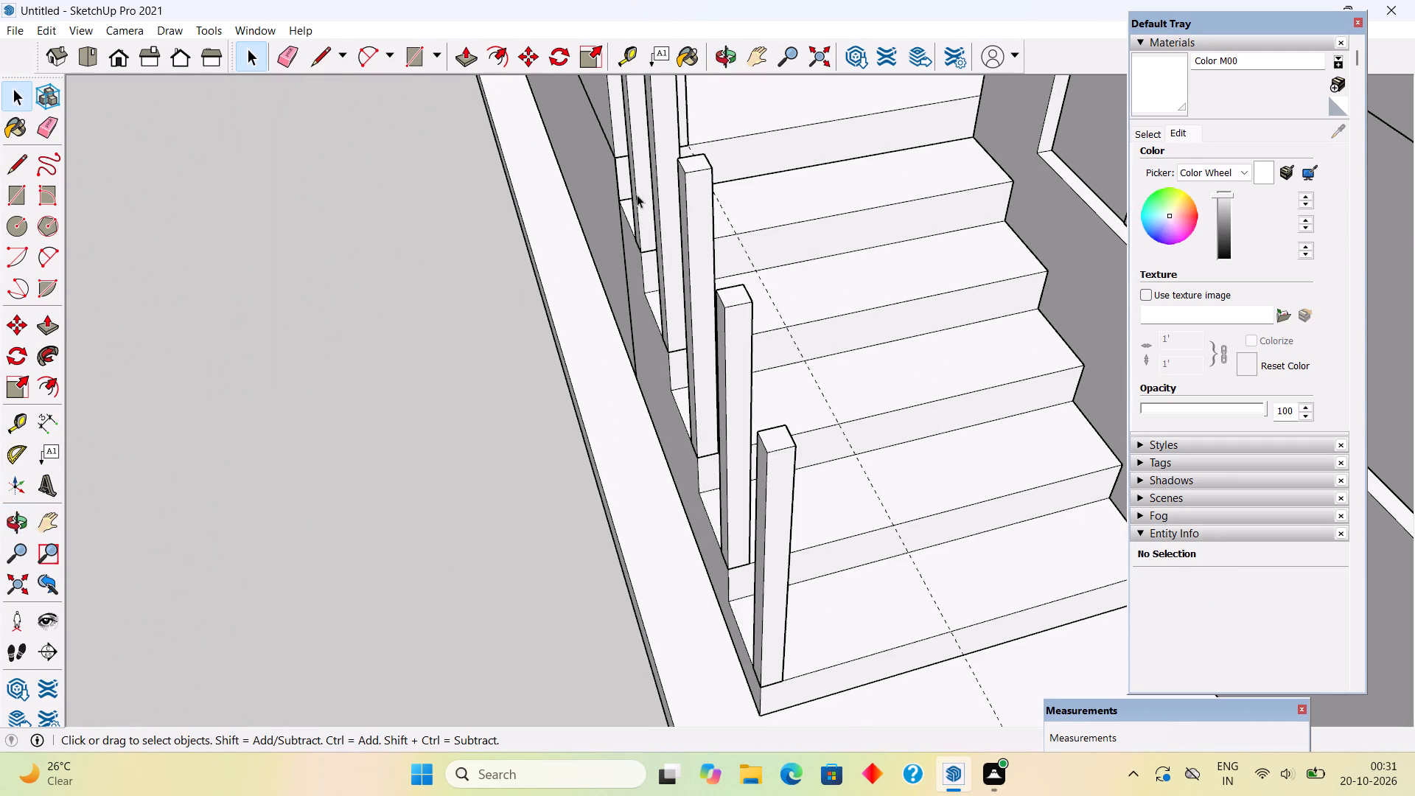
Select all five railing posts on the side stairs and move them 2" inward along the red axis.
{"action": "left_click", "coordinate": [639, 195]}
{"action": "left_click", "coordinate": [664, 237], "text": "ctrl"}
{"action": "left_click", "coordinate": [698, 279], "text": "ctrl"}
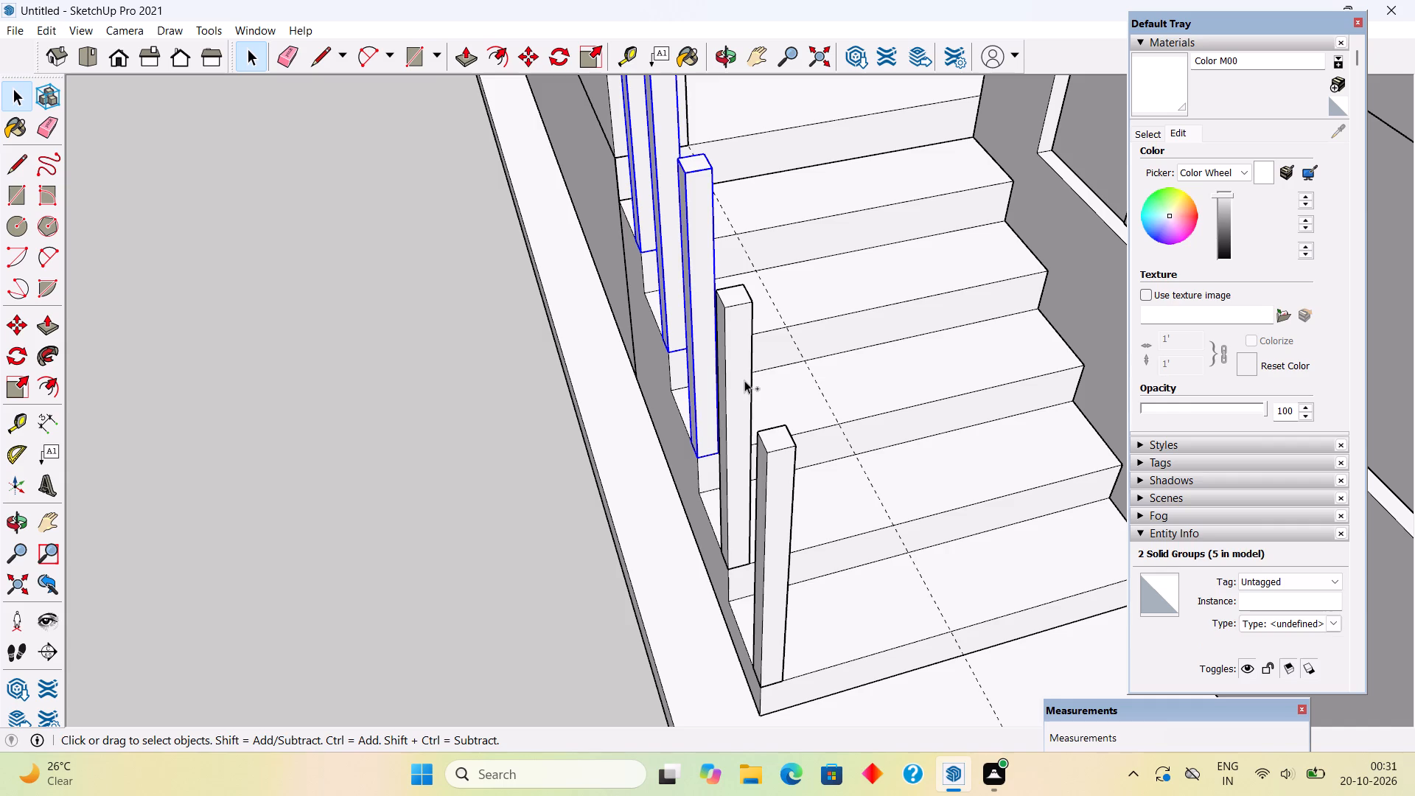
{"action": "left_click", "coordinate": [744, 380], "text": "ctrl"}
{"action": "left_click", "coordinate": [769, 508], "text": "ctrl"}
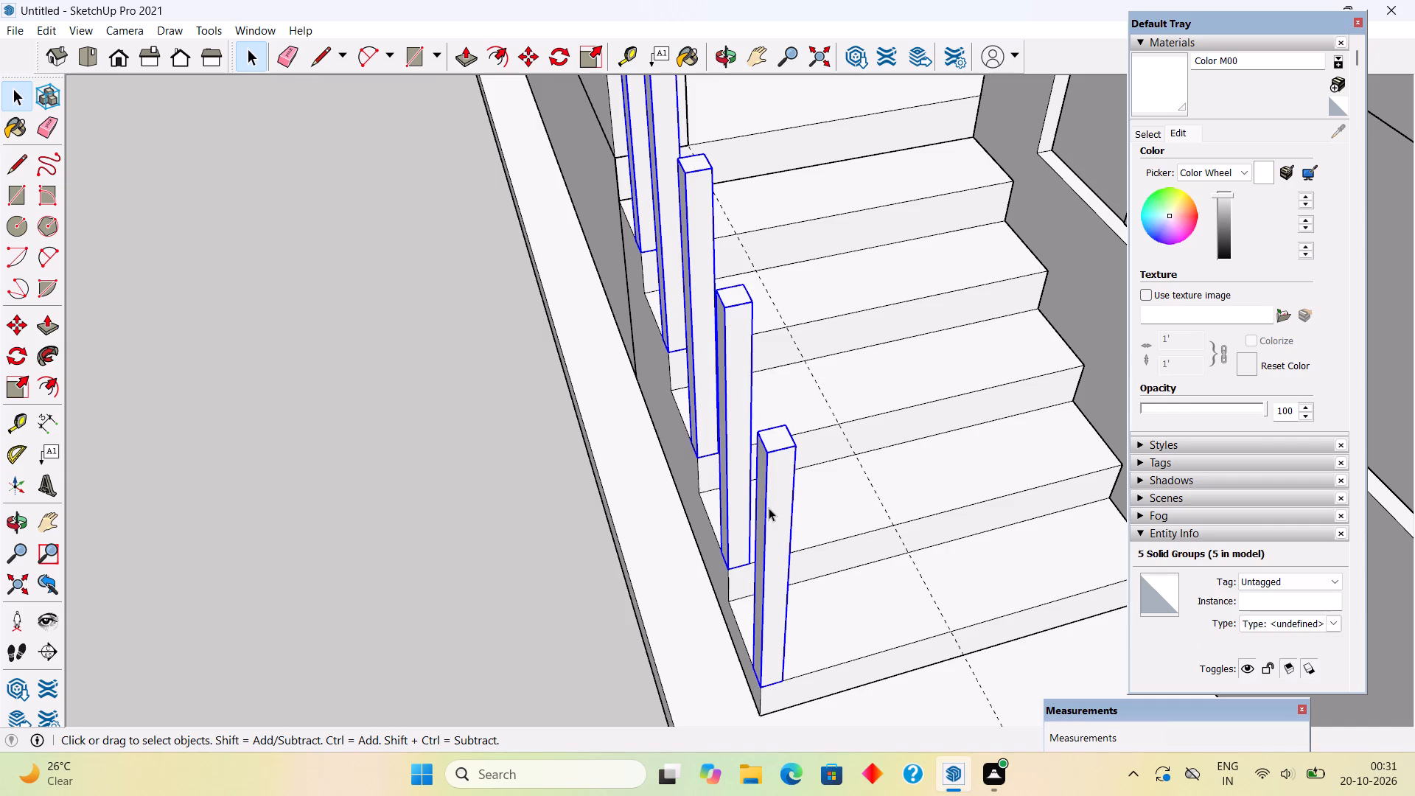
{"action": "key", "text": "m"}
{"action": "left_click", "coordinate": [769, 508]}
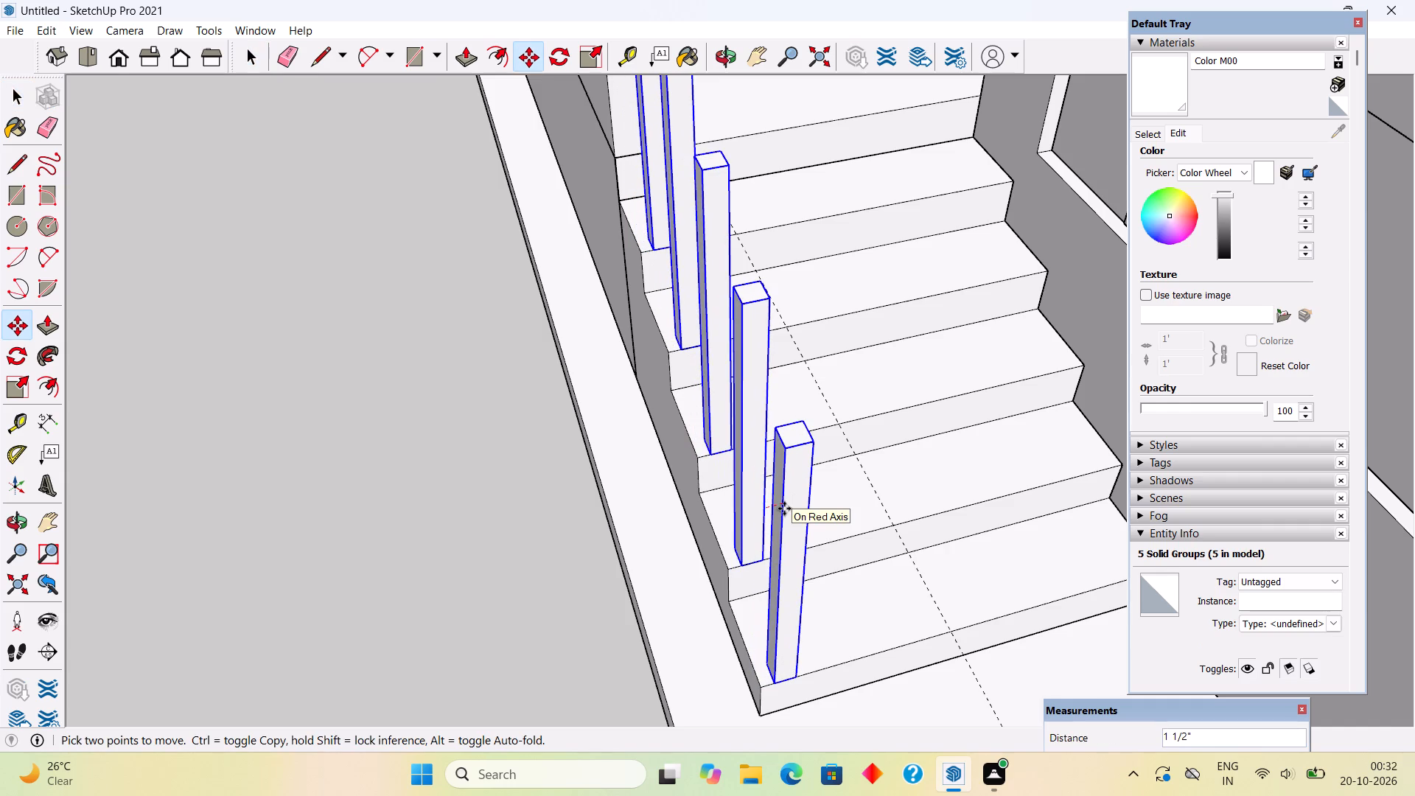
{"action": "type", "text": "2\""}
{"action": "key", "text": "Return"}
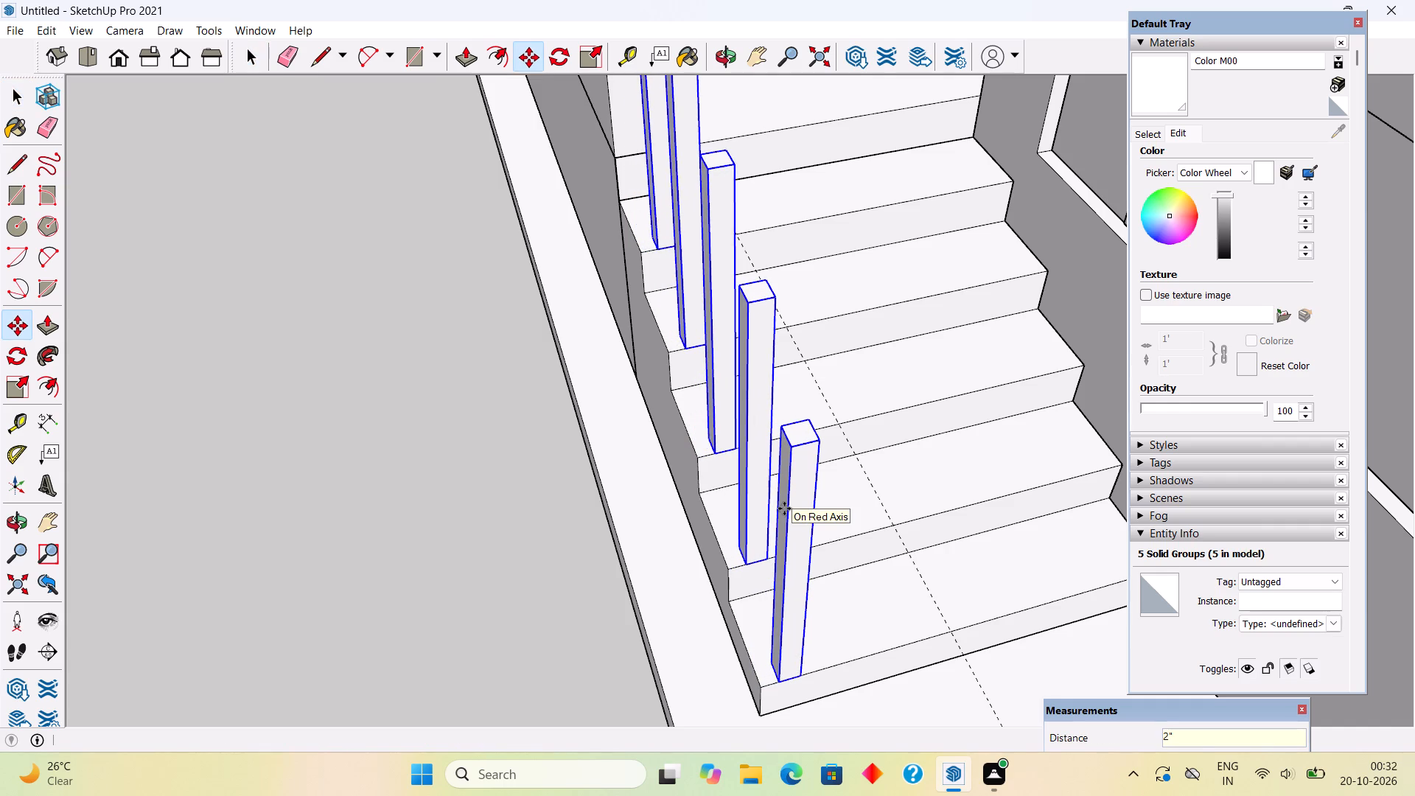
Move the five selected posts 1" back along the red axis toward the stairs' outer edge.
{"action": "left_click", "coordinate": [803, 509]}
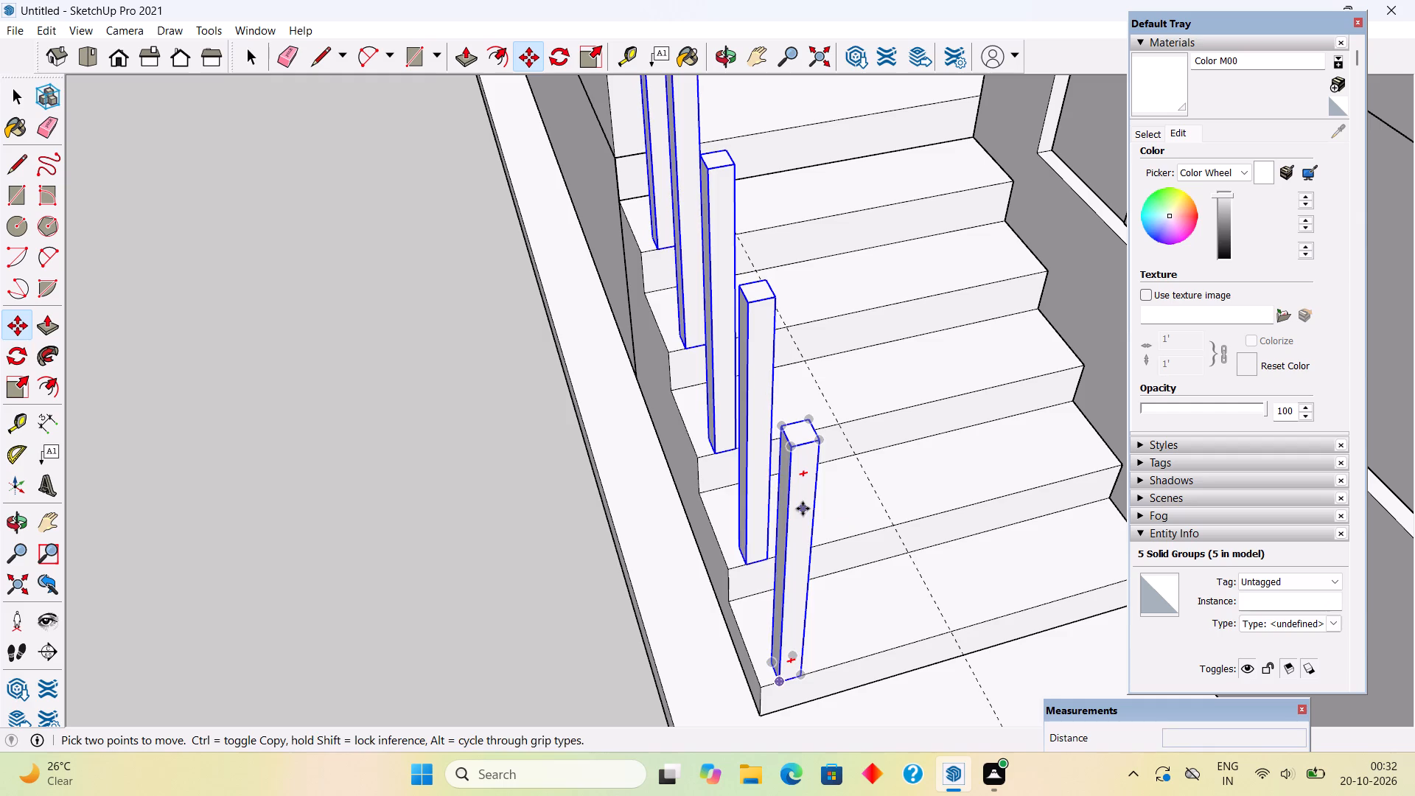
{"action": "type", "text": "1\""}
{"action": "key", "text": "Return"}
Move the five posts 1" back from the front edges of their treads and deselect them.
{"action": "left_click", "coordinate": [777, 512]}
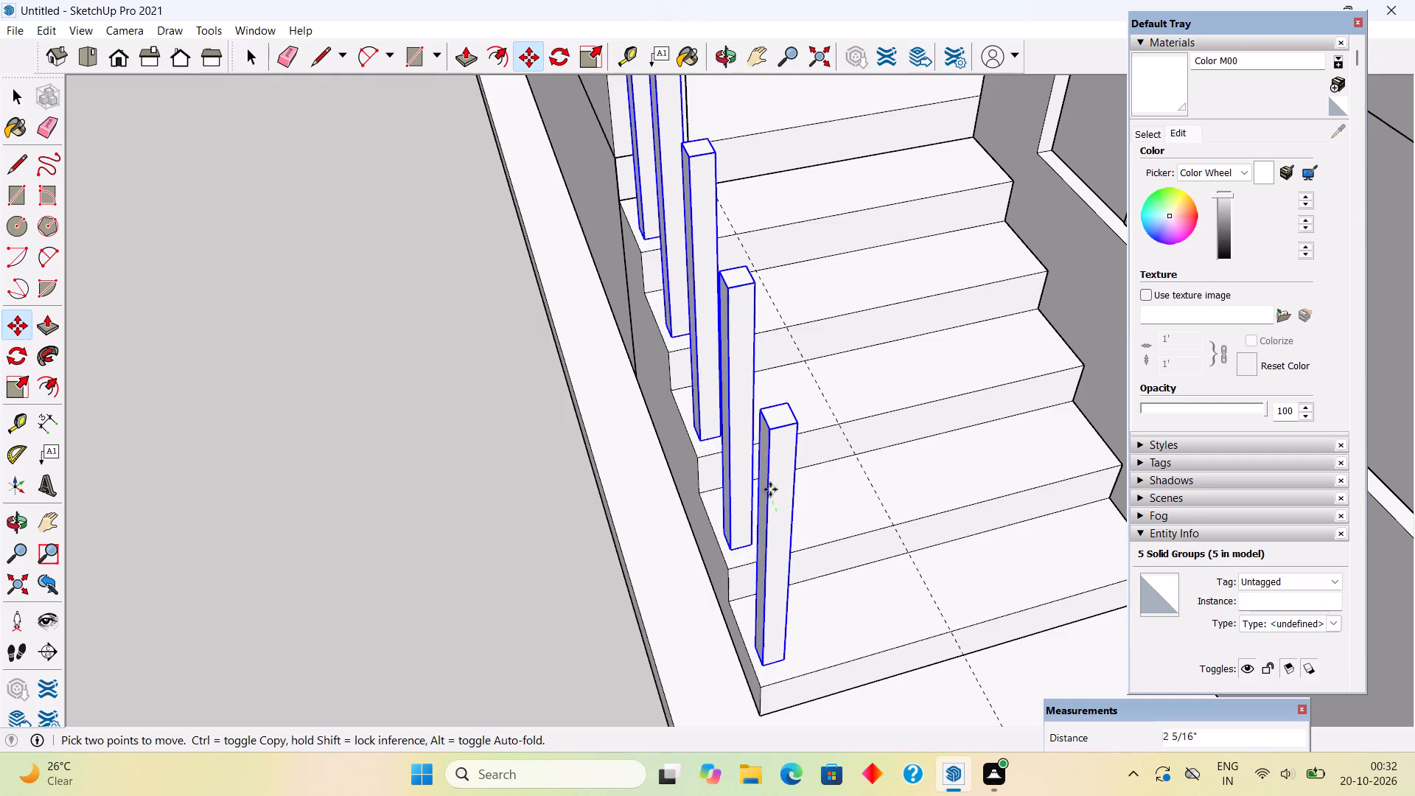
{"action": "type", "text": "1\""}
{"action": "key", "text": "Return"}
{"action": "key", "text": "space"}
{"action": "scroll", "coordinate": [766, 489], "scroll_direction": "down", "scroll_amount": 6}
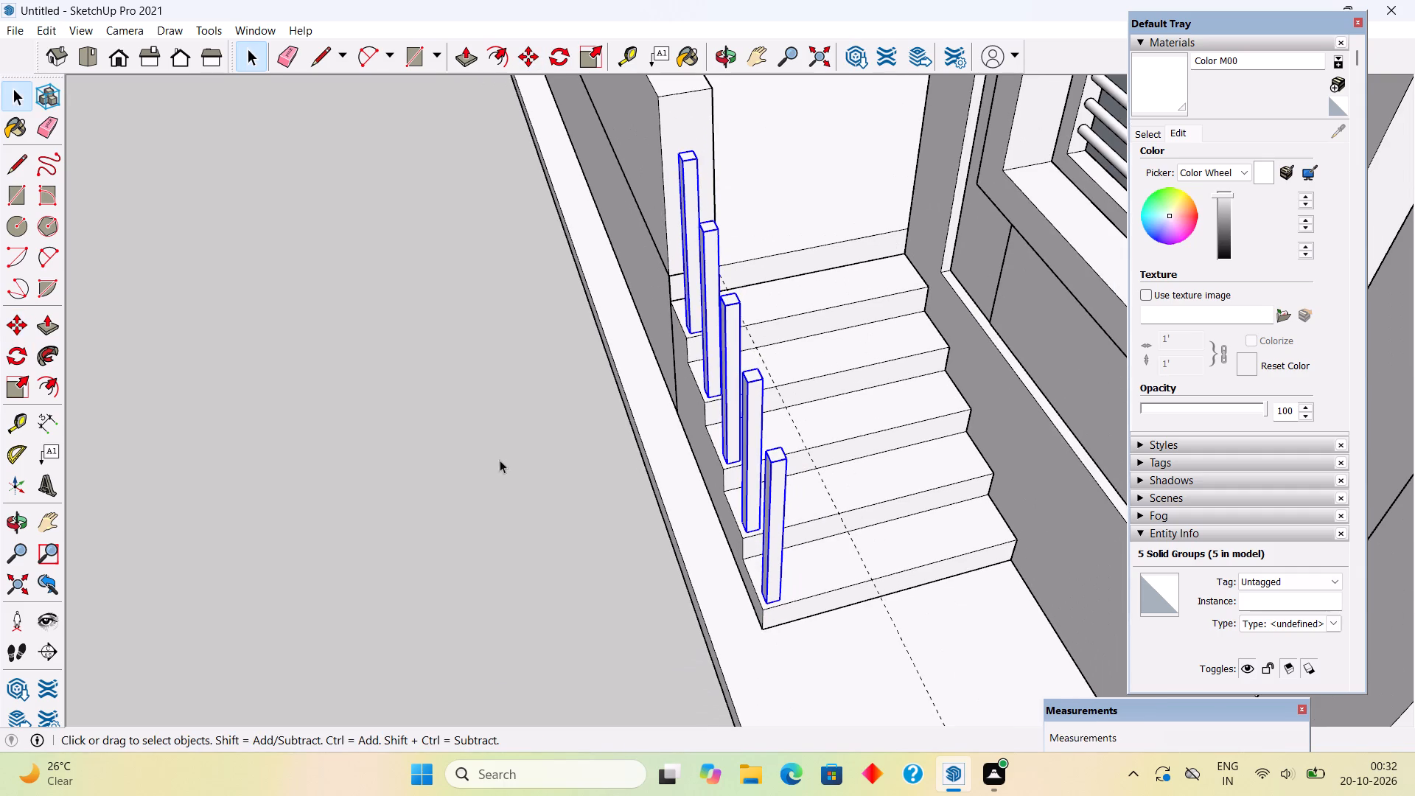
{"action": "left_click", "coordinate": [486, 447]}
Examine how the five railing posts sit on the treads and align with the parapet wall's end.
{"action": "middle_click_drag", "start_coordinate": [539, 246], "coordinate": [556, 354]}
{"action": "scroll", "coordinate": [556, 350], "scroll_direction": "down", "scroll_amount": 2}
{"action": "scroll", "coordinate": [635, 170], "scroll_direction": "up", "scroll_amount": 2}
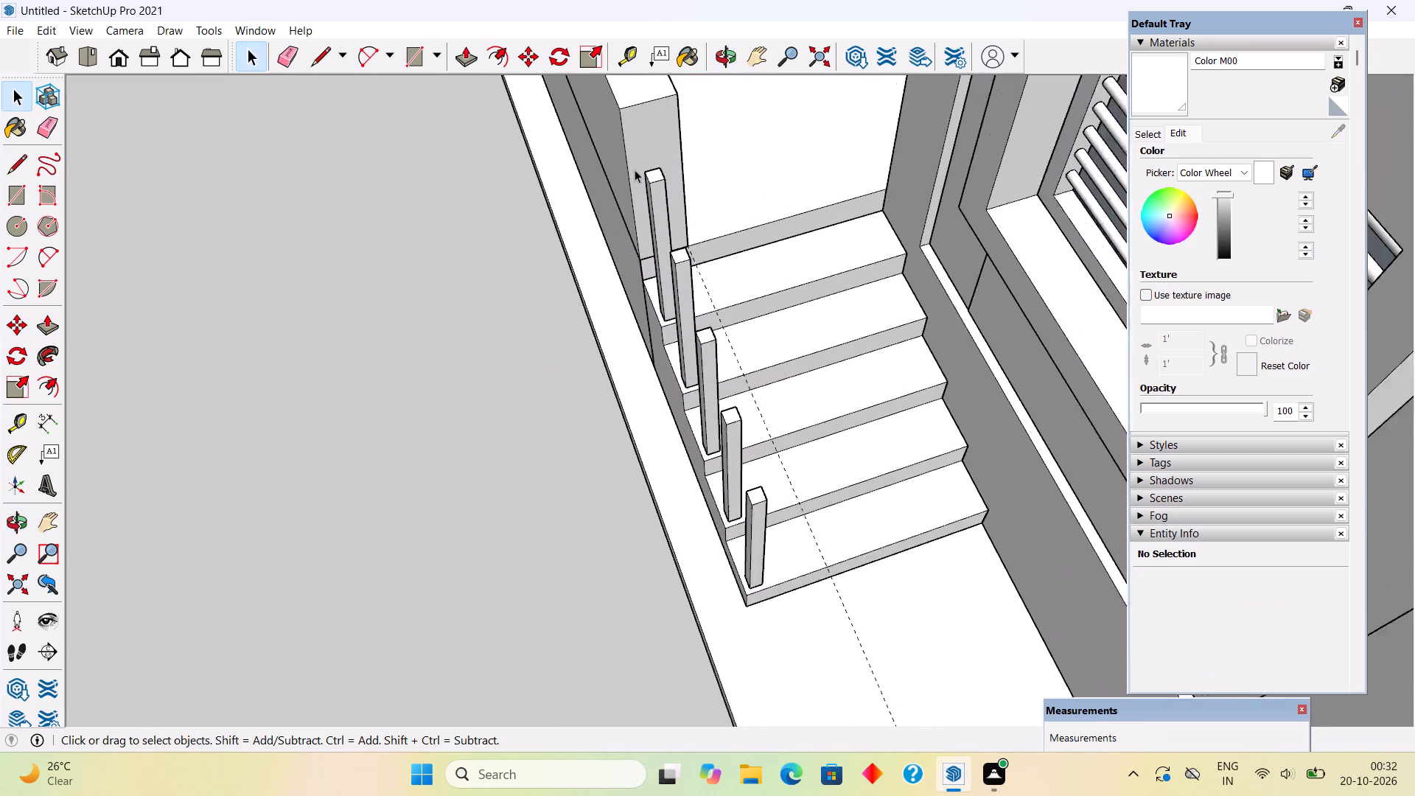
{"action": "scroll", "coordinate": [635, 170], "scroll_direction": "up", "scroll_amount": 8}
{"action": "scroll", "coordinate": [696, 366], "scroll_direction": "down", "scroll_amount": 8}
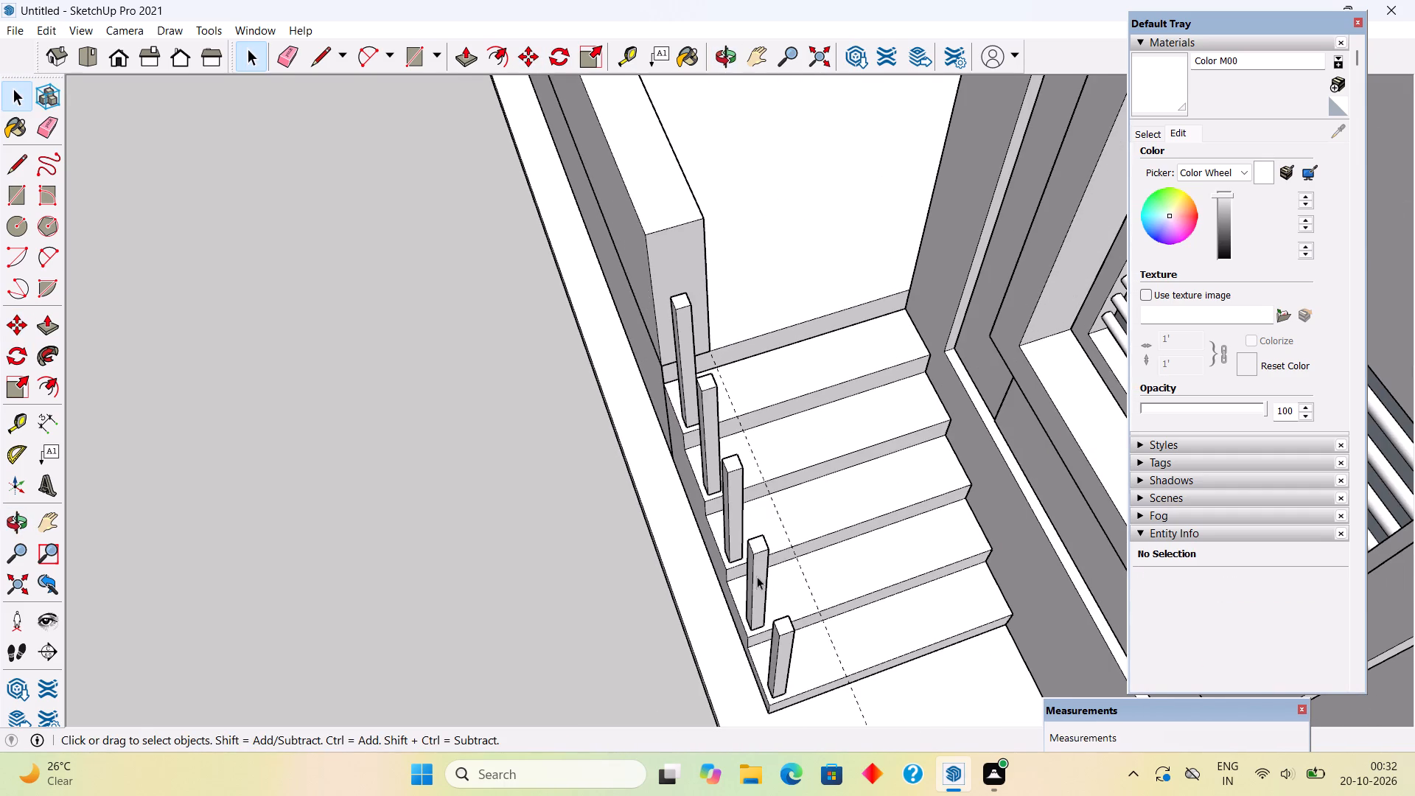
{"action": "middle_click_drag", "start_coordinate": [758, 638], "coordinate": [779, 511]}
{"action": "scroll", "coordinate": [853, 391], "scroll_direction": "down", "scroll_amount": 6}
Draw an upright 2.5" by 2.5" handrail profile on the top front edge of the lowest post.
{"action": "scroll", "coordinate": [848, 592], "scroll_direction": "up", "scroll_amount": 3}
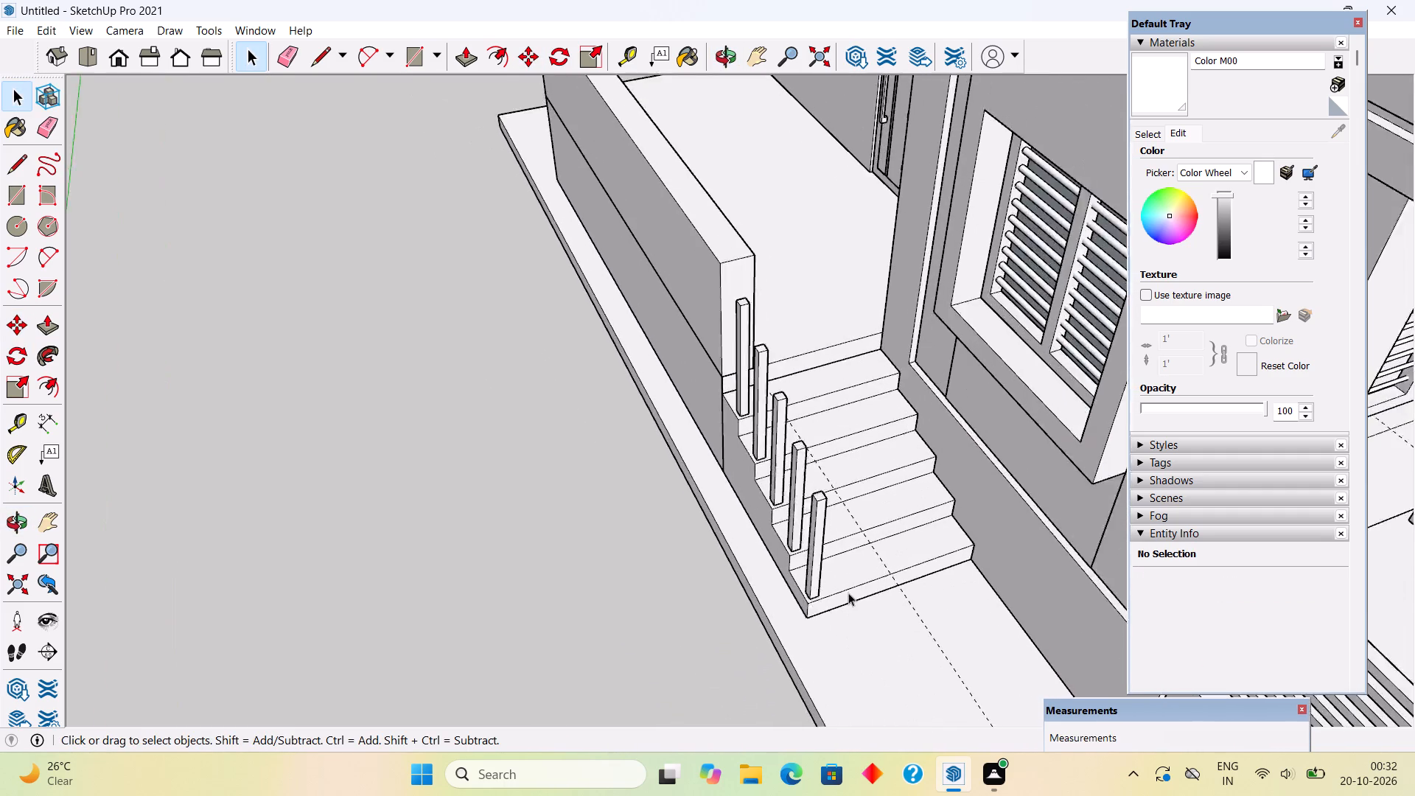
{"action": "scroll", "coordinate": [848, 593], "scroll_direction": "up", "scroll_amount": 14}
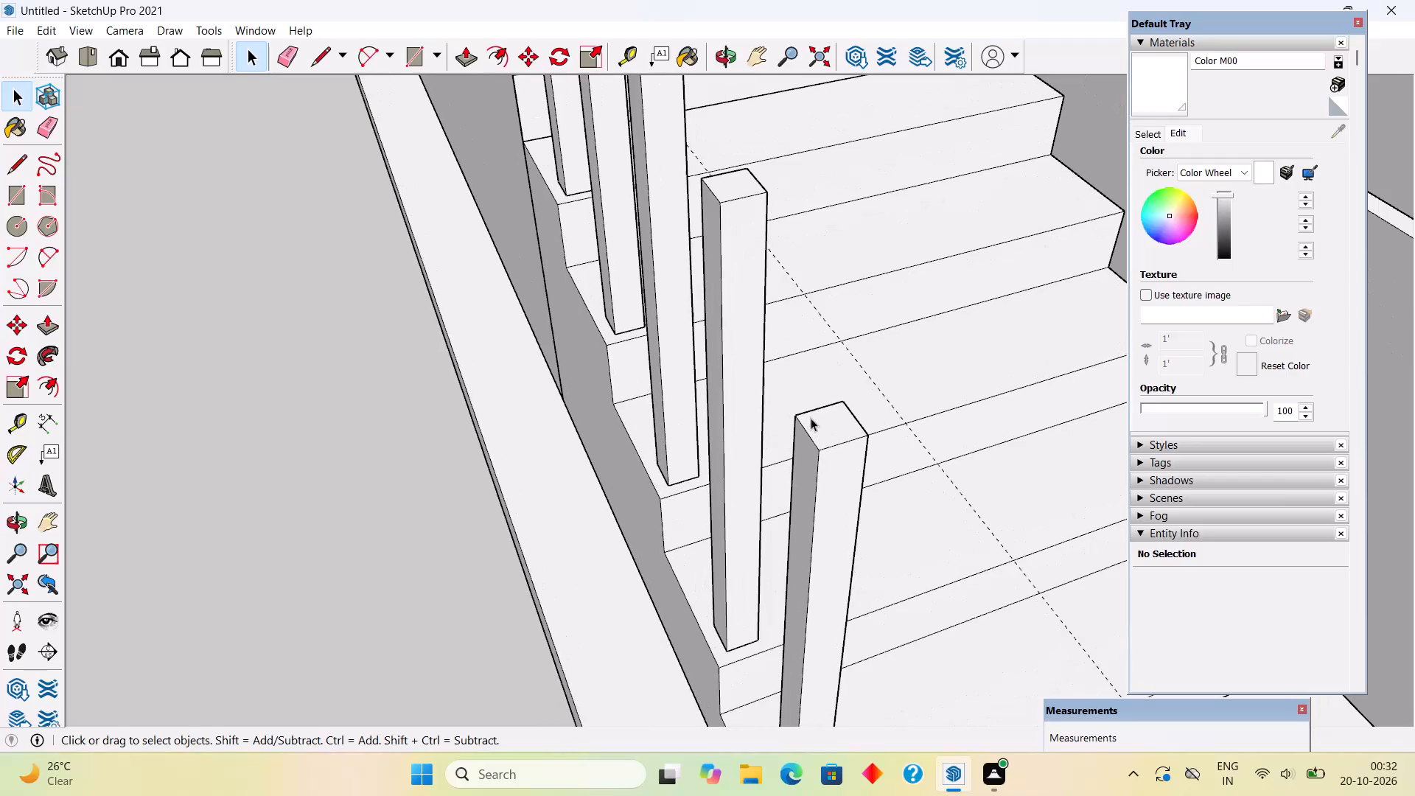
{"action": "key", "text": "r"}
{"action": "left_click", "coordinate": [817, 452]}
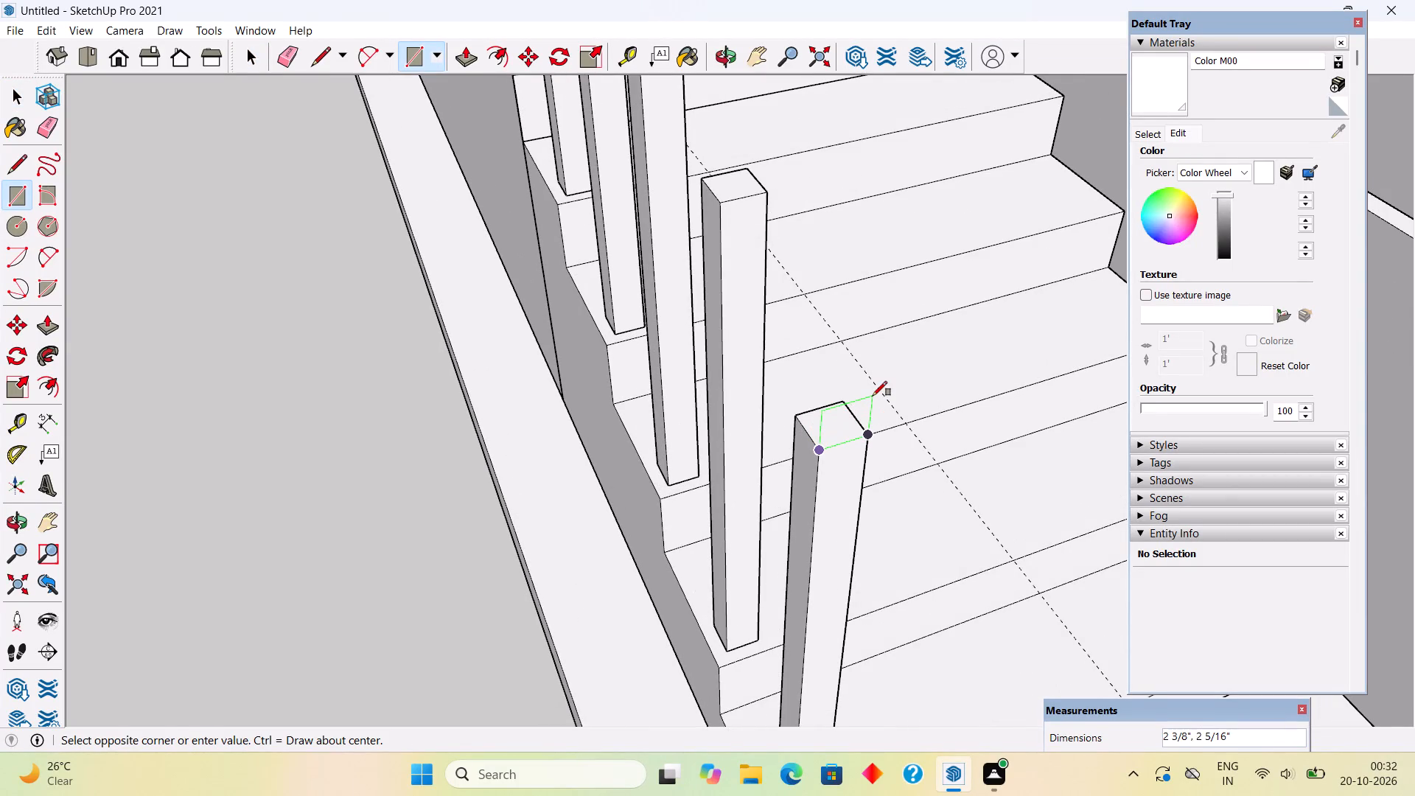
{"action": "key", "text": "2"}
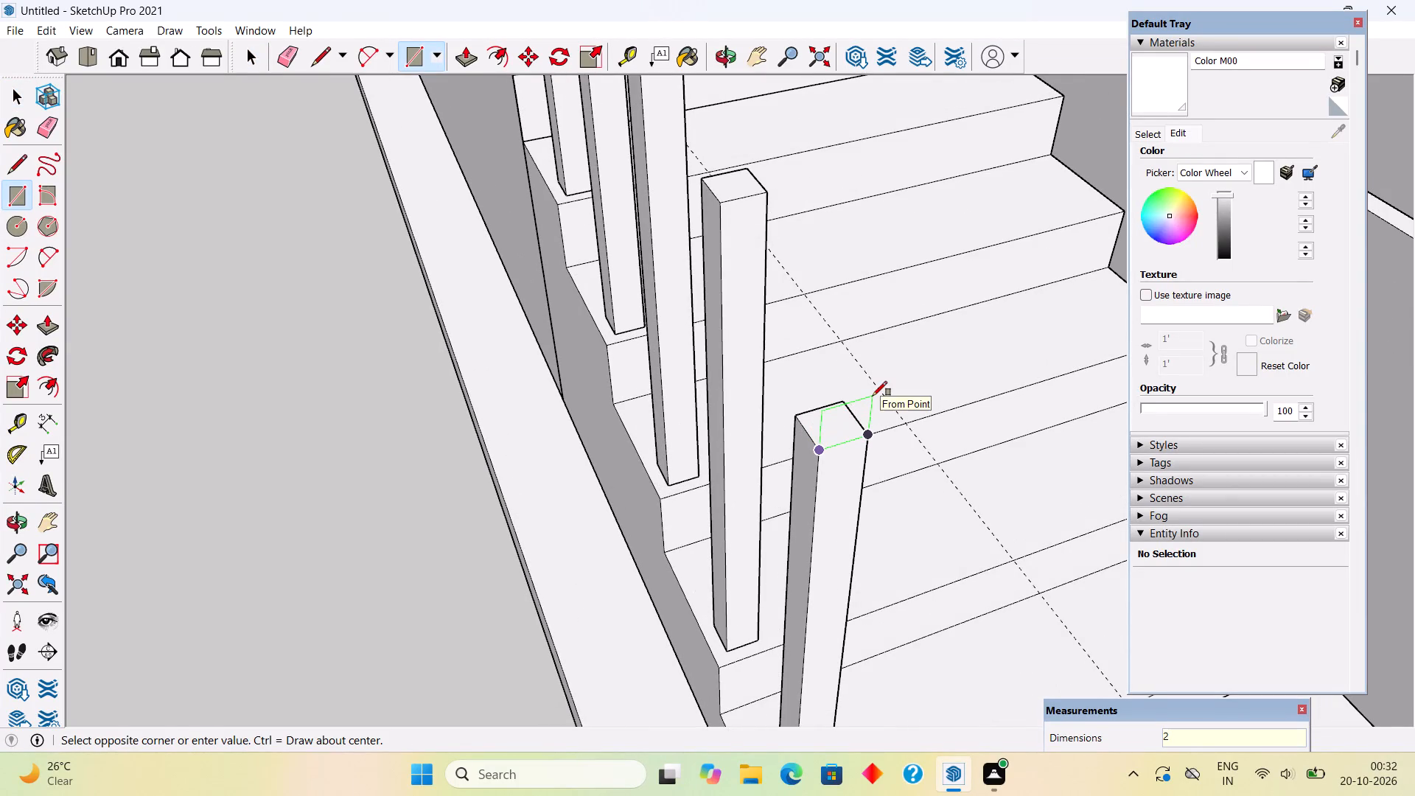
{"action": "type", "text": ".5"}
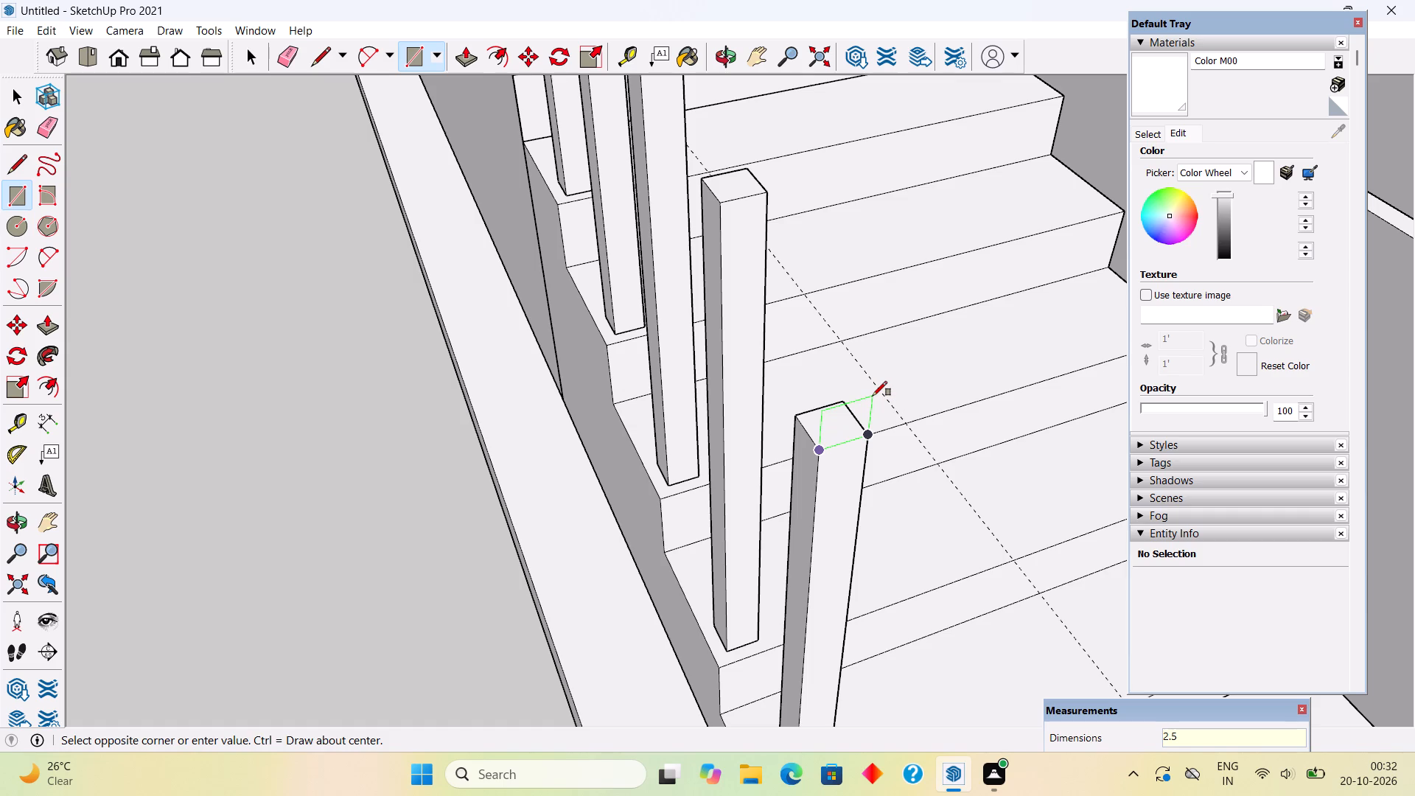
{"action": "key", "text": "shift+quotedbl"}
{"action": "type", "text": ",2.5\""}
{"action": "key", "text": "Return"}
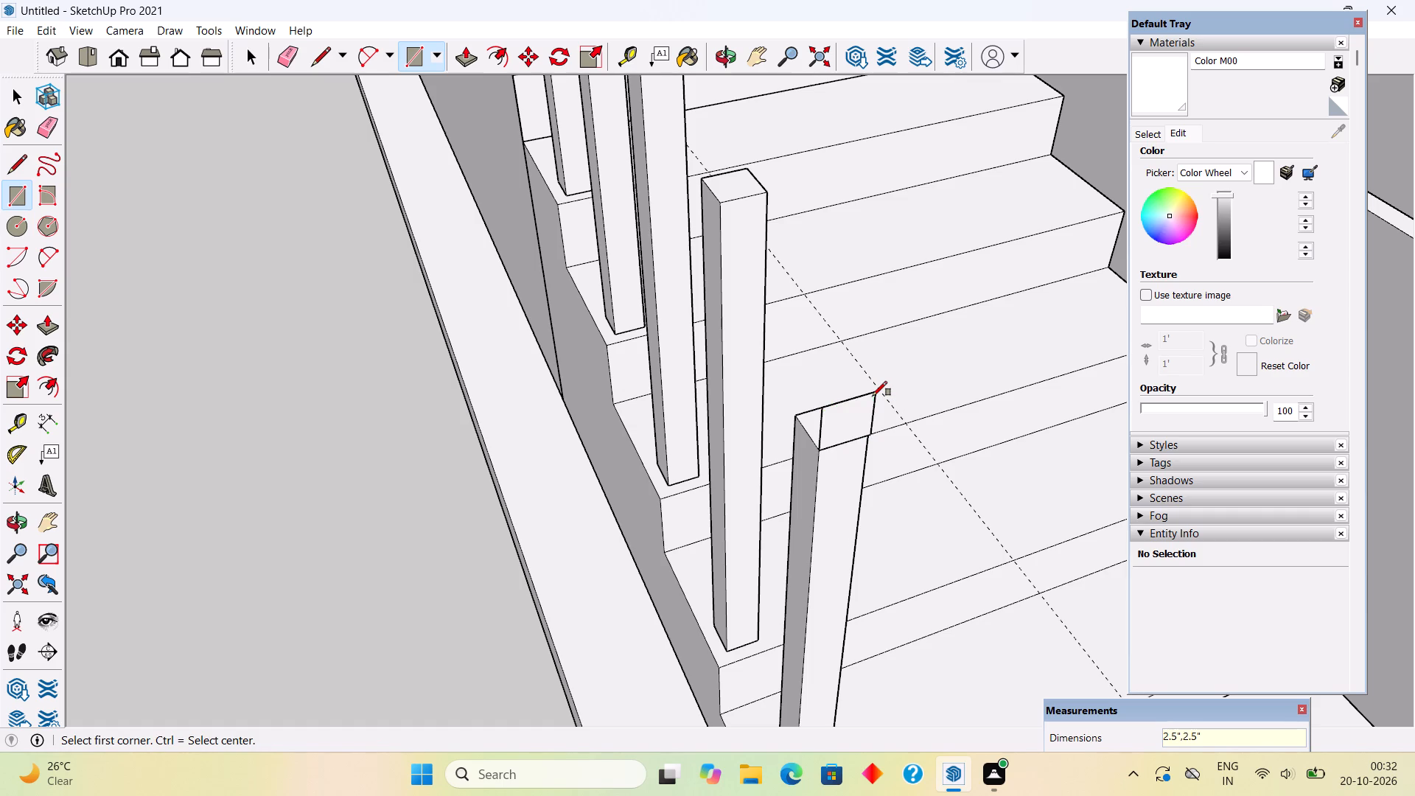
Draw a sloping path line about 4' 4" long from the handrail profile's base across the post tops to the uppermost post.
{"action": "scroll", "coordinate": [792, 475], "scroll_direction": "down", "scroll_amount": 3}
{"action": "middle_click_drag", "start_coordinate": [792, 477], "coordinate": [1075, 467]}
{"action": "scroll", "coordinate": [1075, 467], "scroll_direction": "down", "scroll_amount": 2}
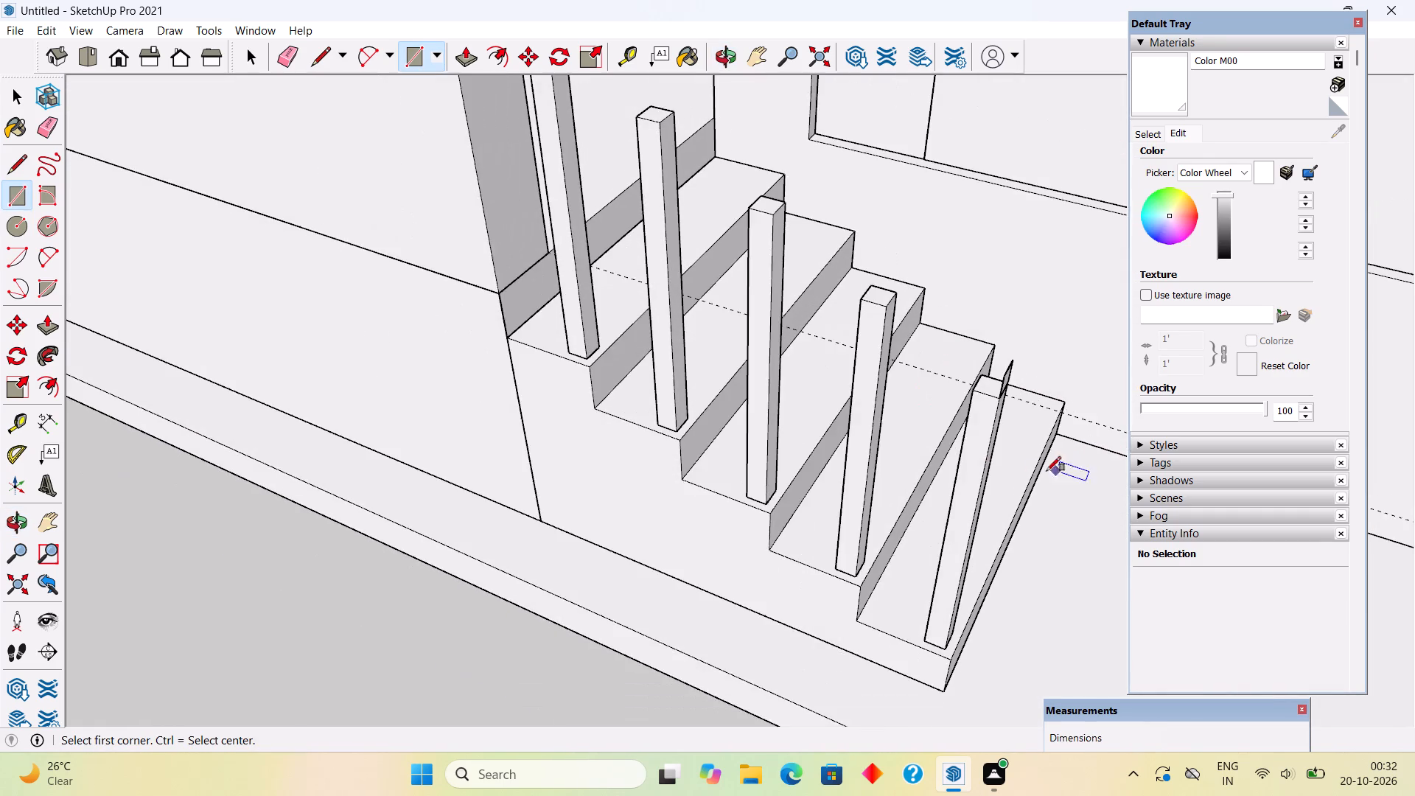
{"action": "scroll", "coordinate": [873, 452], "scroll_direction": "down", "scroll_amount": 5}
{"action": "middle_click_drag", "start_coordinate": [887, 506], "coordinate": [1189, 544]}
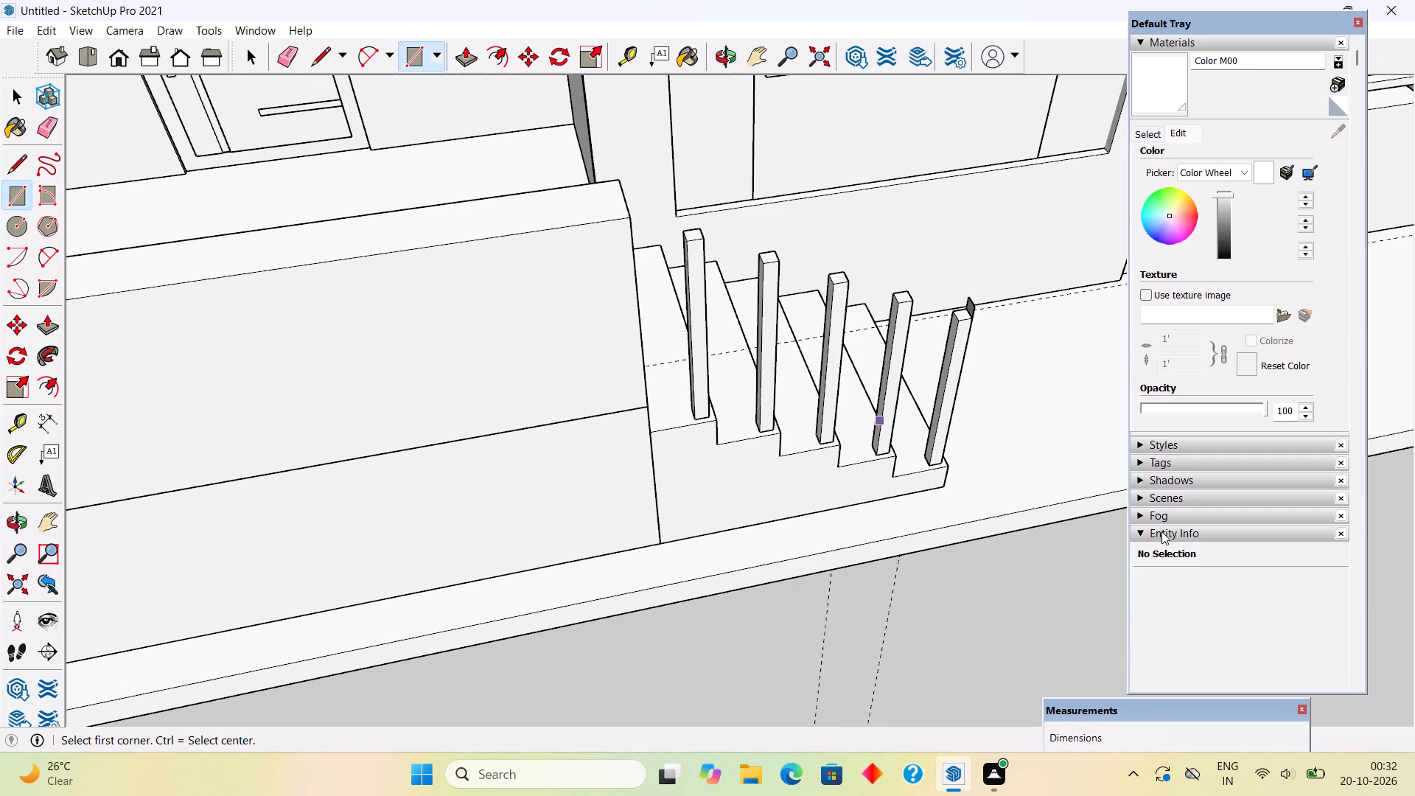
{"action": "key", "text": "space"}
{"action": "key", "text": "l"}
{"action": "scroll", "coordinate": [924, 306], "scroll_direction": "up", "scroll_amount": 5}
{"action": "scroll", "coordinate": [996, 349], "scroll_direction": "up", "scroll_amount": 5}
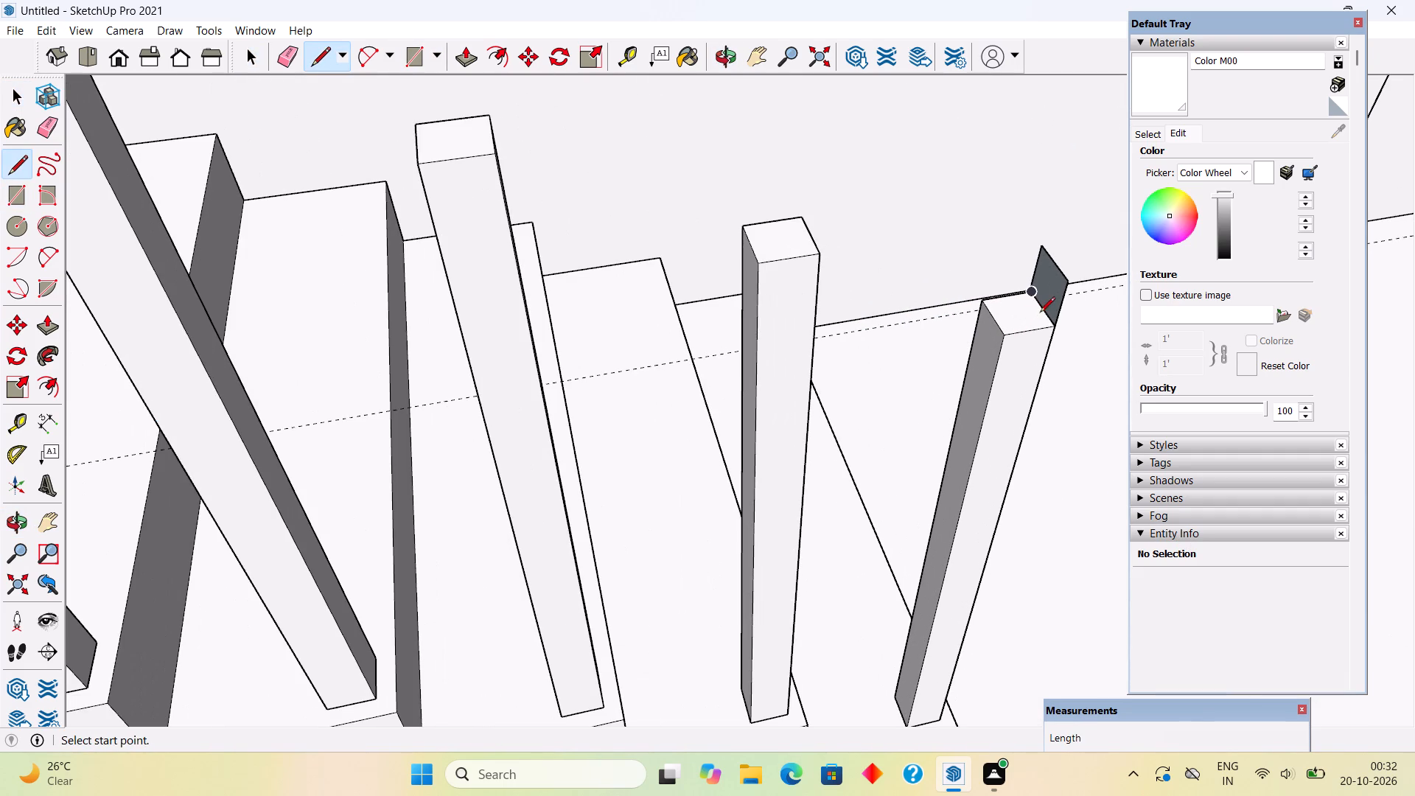
{"action": "left_click", "coordinate": [1044, 310]}
{"action": "scroll", "coordinate": [547, 231], "scroll_direction": "down", "scroll_amount": 10}
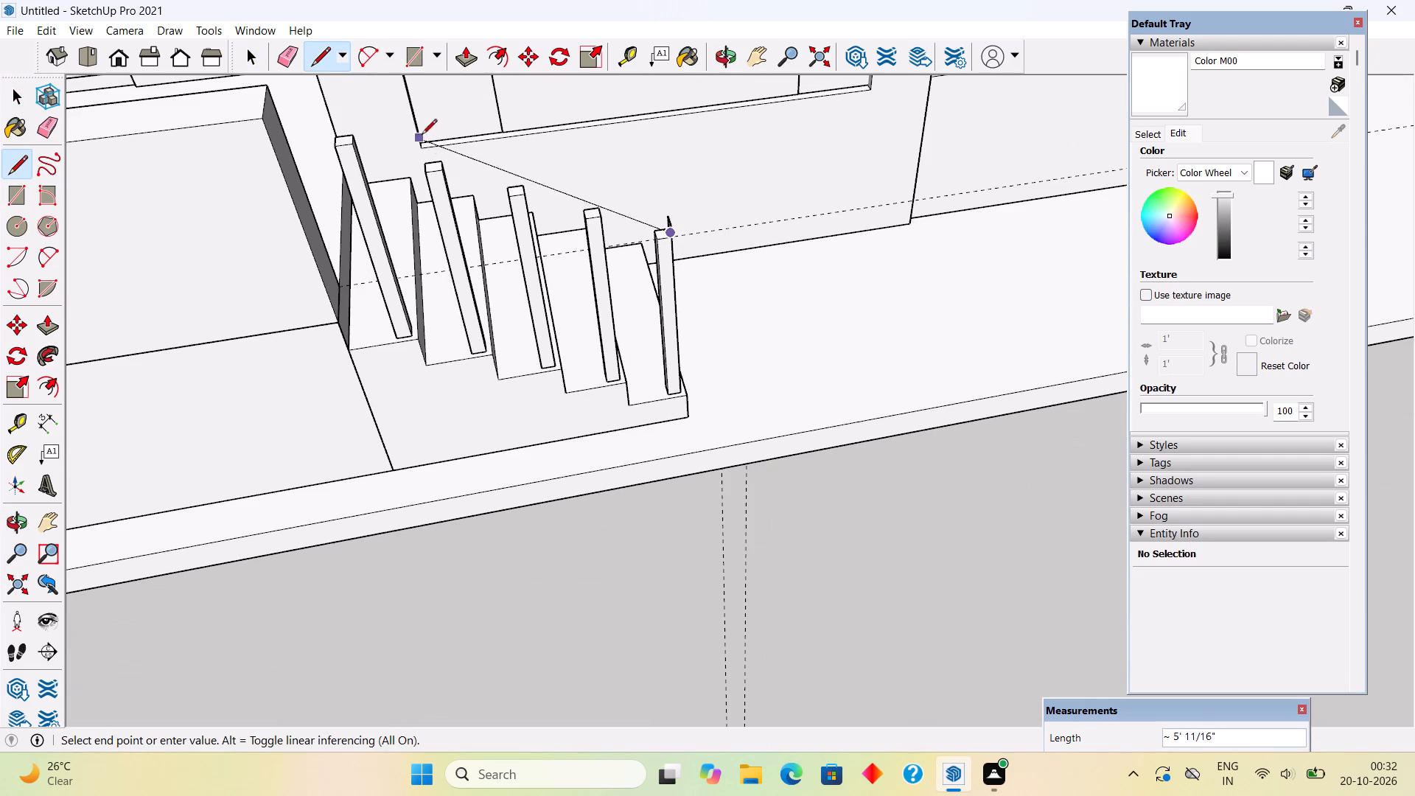
{"action": "scroll", "coordinate": [337, 137], "scroll_direction": "up", "scroll_amount": 3}
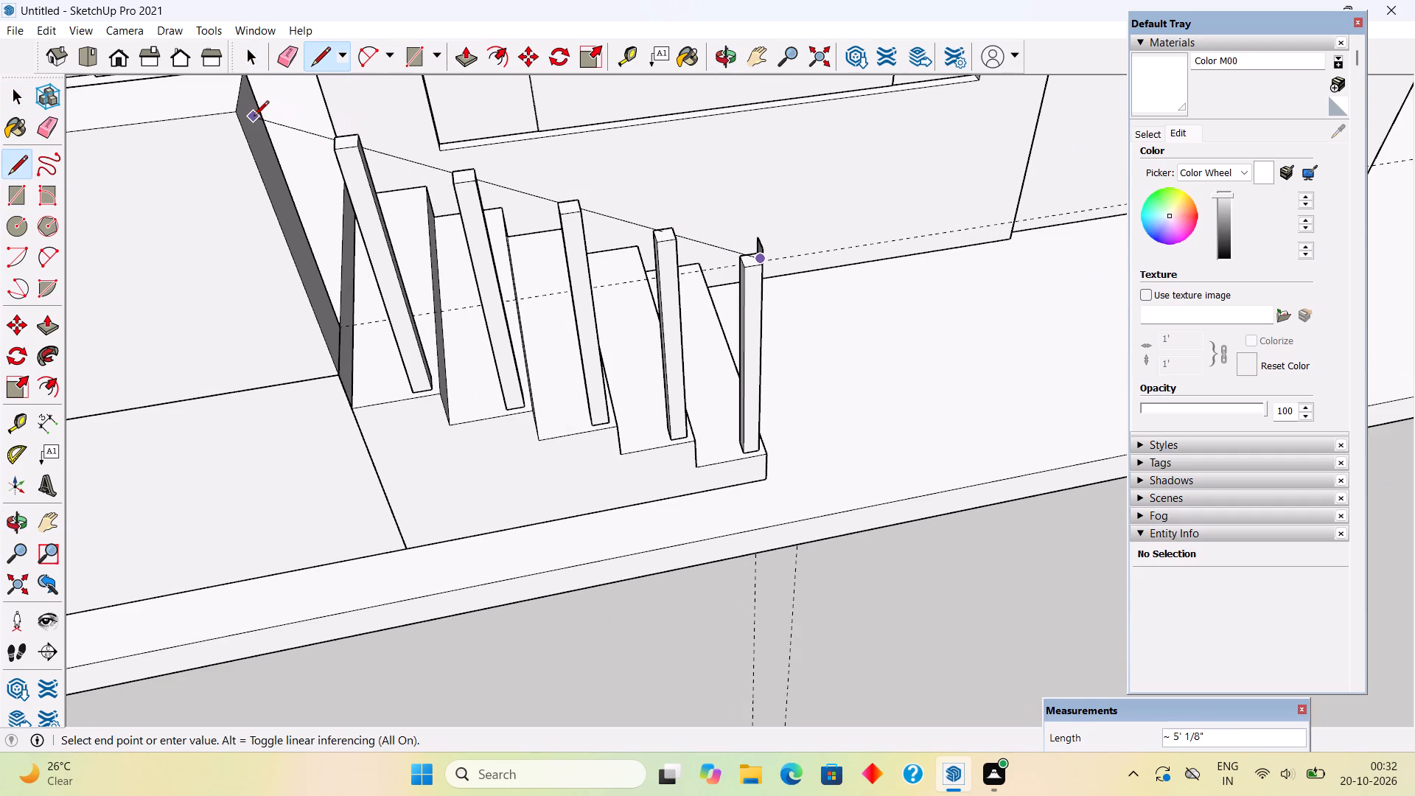
{"action": "scroll", "coordinate": [333, 148], "scroll_direction": "up", "scroll_amount": 5}
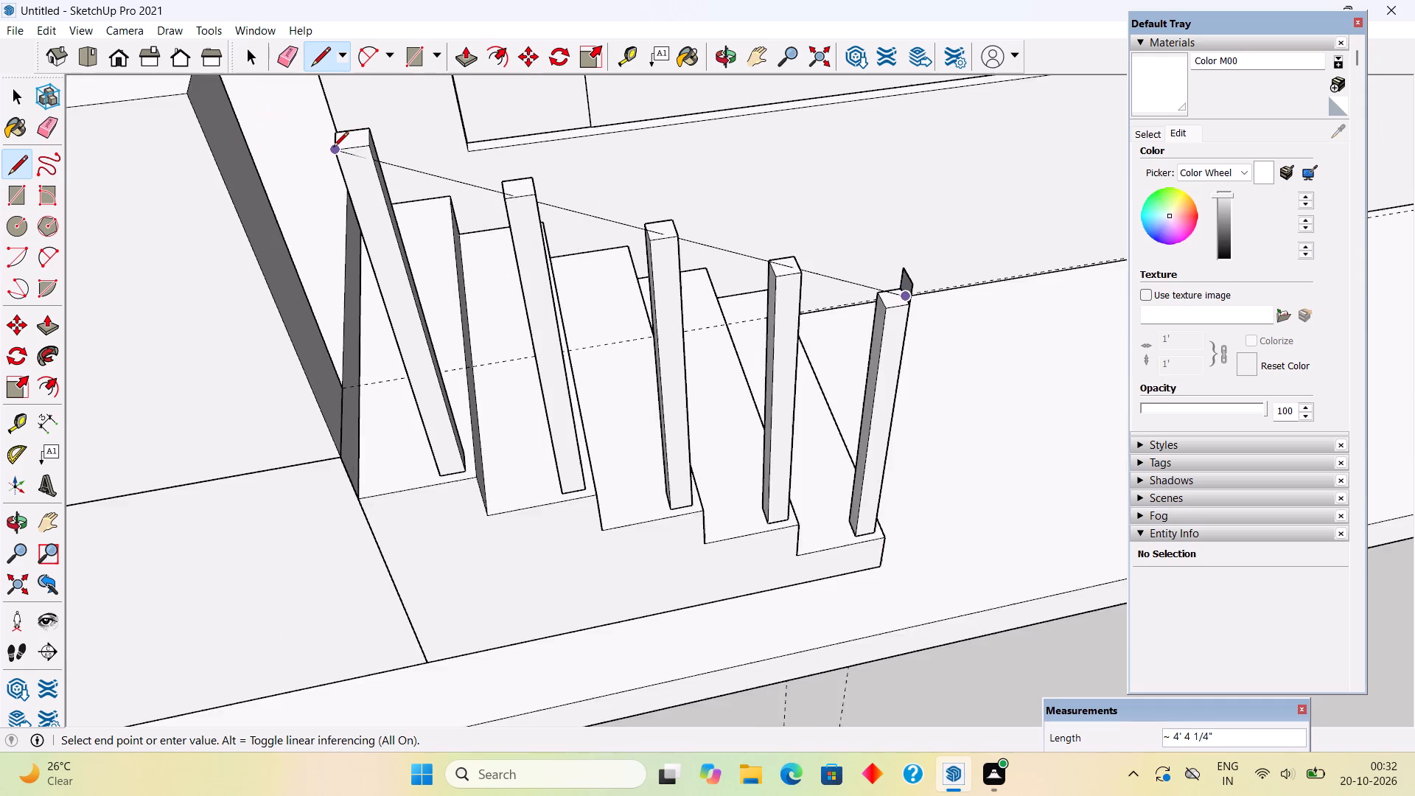
{"action": "scroll", "coordinate": [337, 142], "scroll_direction": "up", "scroll_amount": 8}
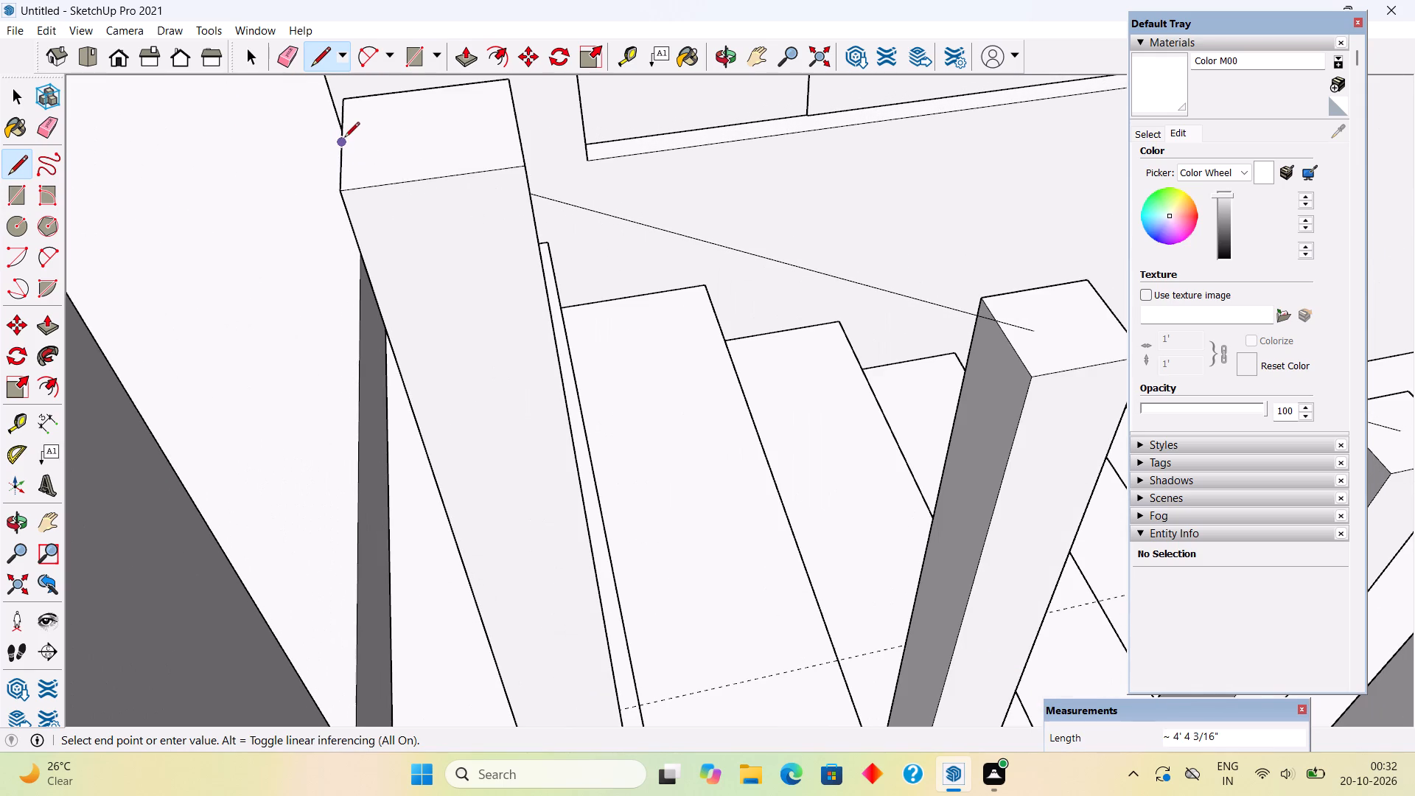
{"action": "left_click", "coordinate": [346, 137]}
Extend the sloping path line from the uppermost post to the end face of the parapet wall.
{"action": "scroll", "coordinate": [345, 136], "scroll_direction": "down", "scroll_amount": 10}
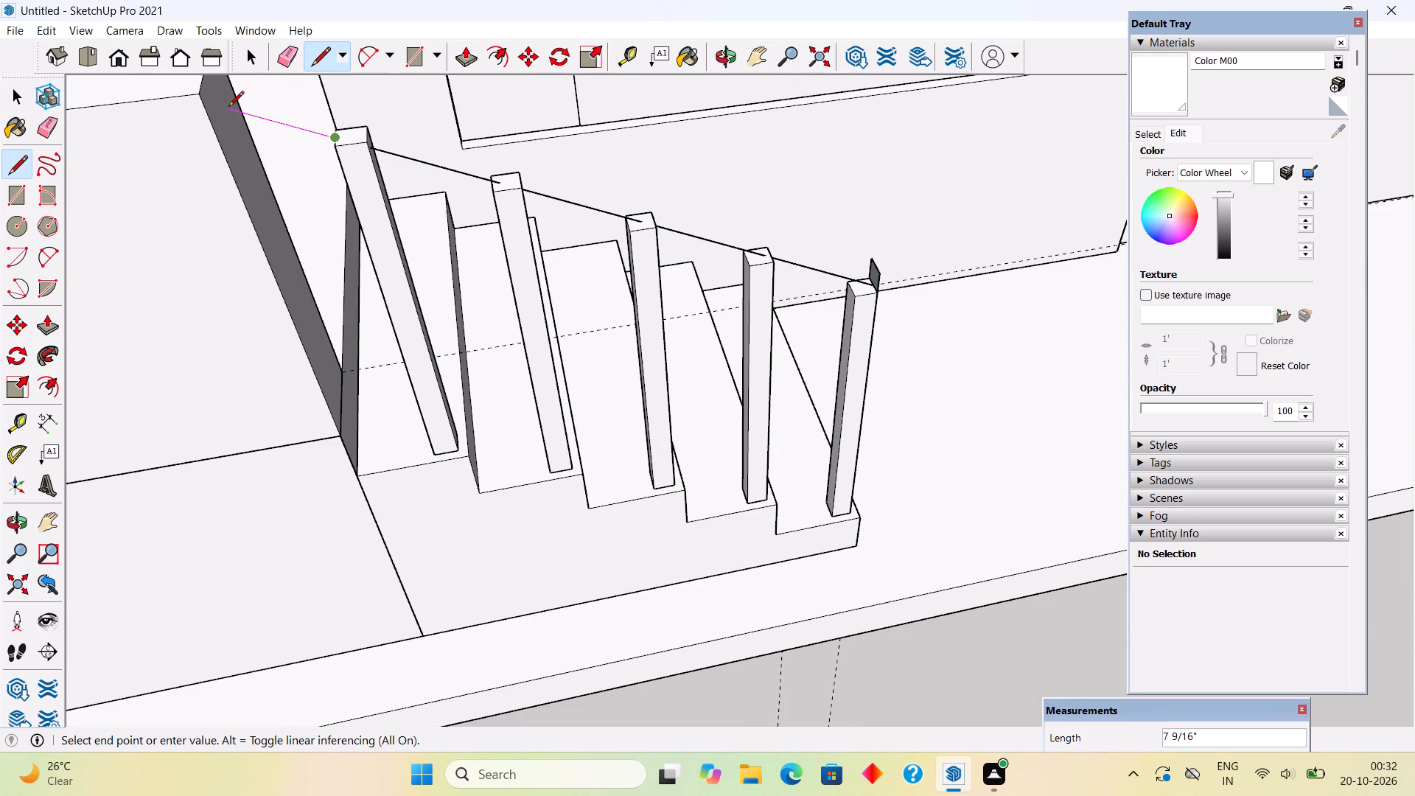
{"action": "left_click", "coordinate": [218, 107]}
{"action": "scroll", "coordinate": [177, 116], "scroll_direction": "up", "scroll_amount": 2}
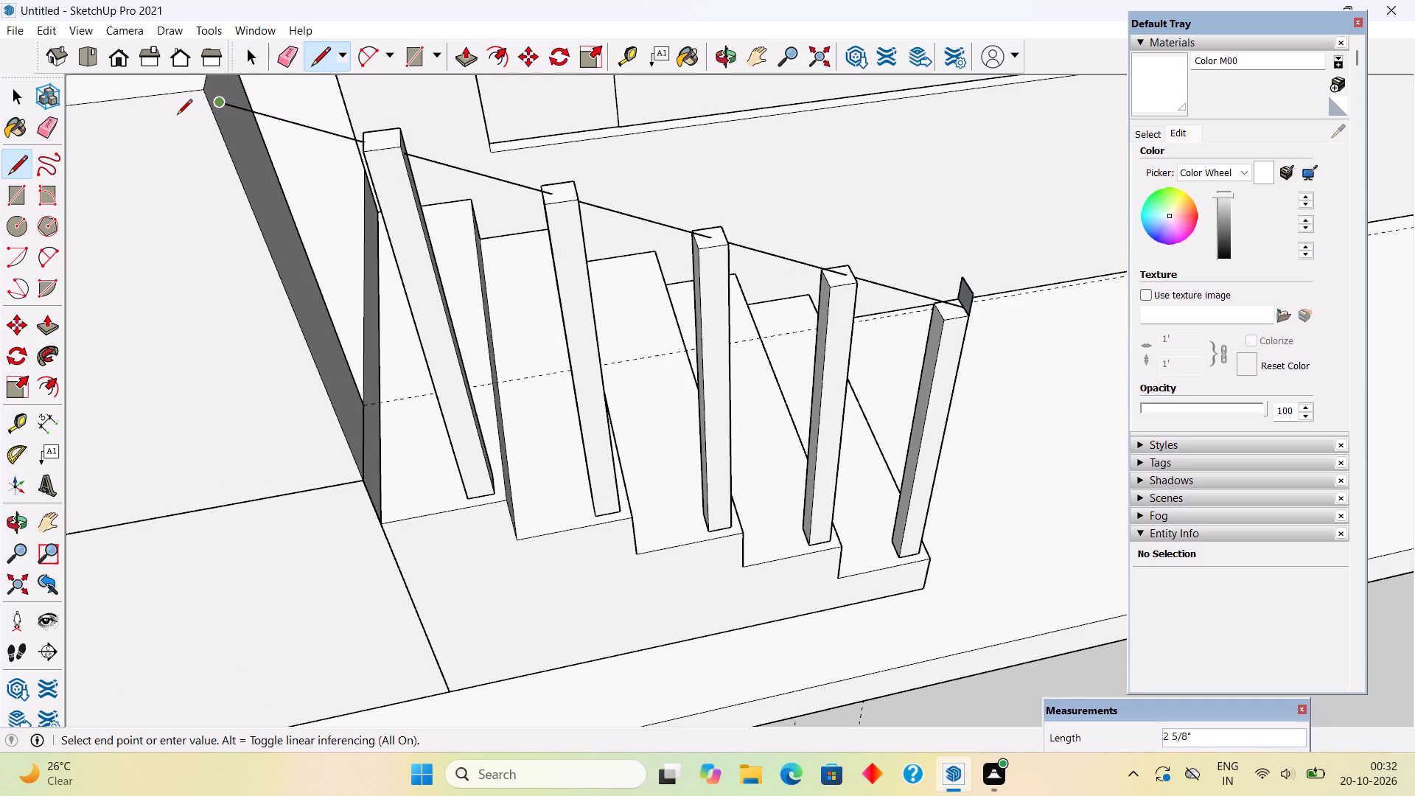
{"action": "key", "text": "space"}
Extrude the square profile with Follow Me along the sloping path to form the handrail up to the parapet wall.
{"action": "key", "text": "p"}
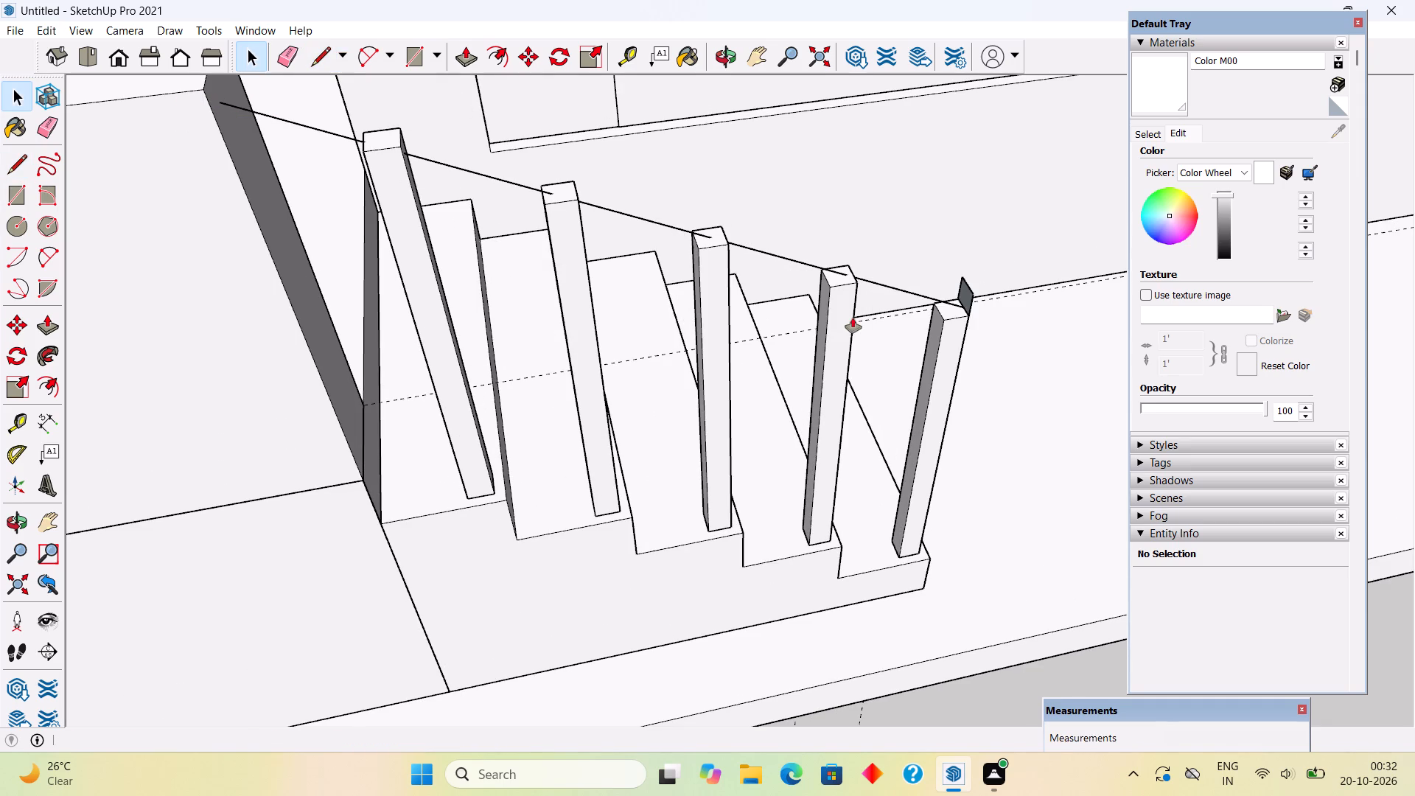
{"action": "left_click", "coordinate": [38, 350]}
{"action": "scroll", "coordinate": [918, 286], "scroll_direction": "up", "scroll_amount": 3}
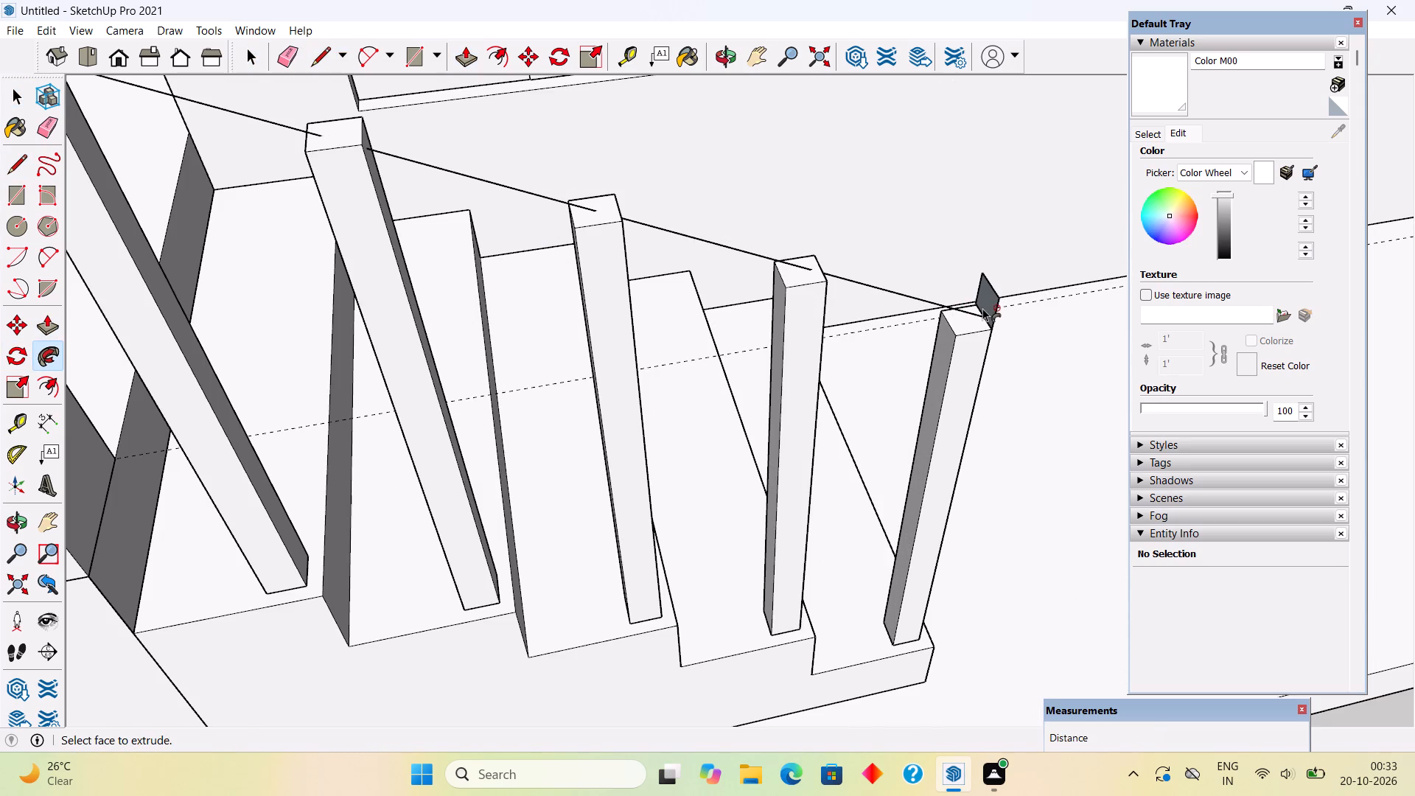
{"action": "left_click", "coordinate": [997, 308]}
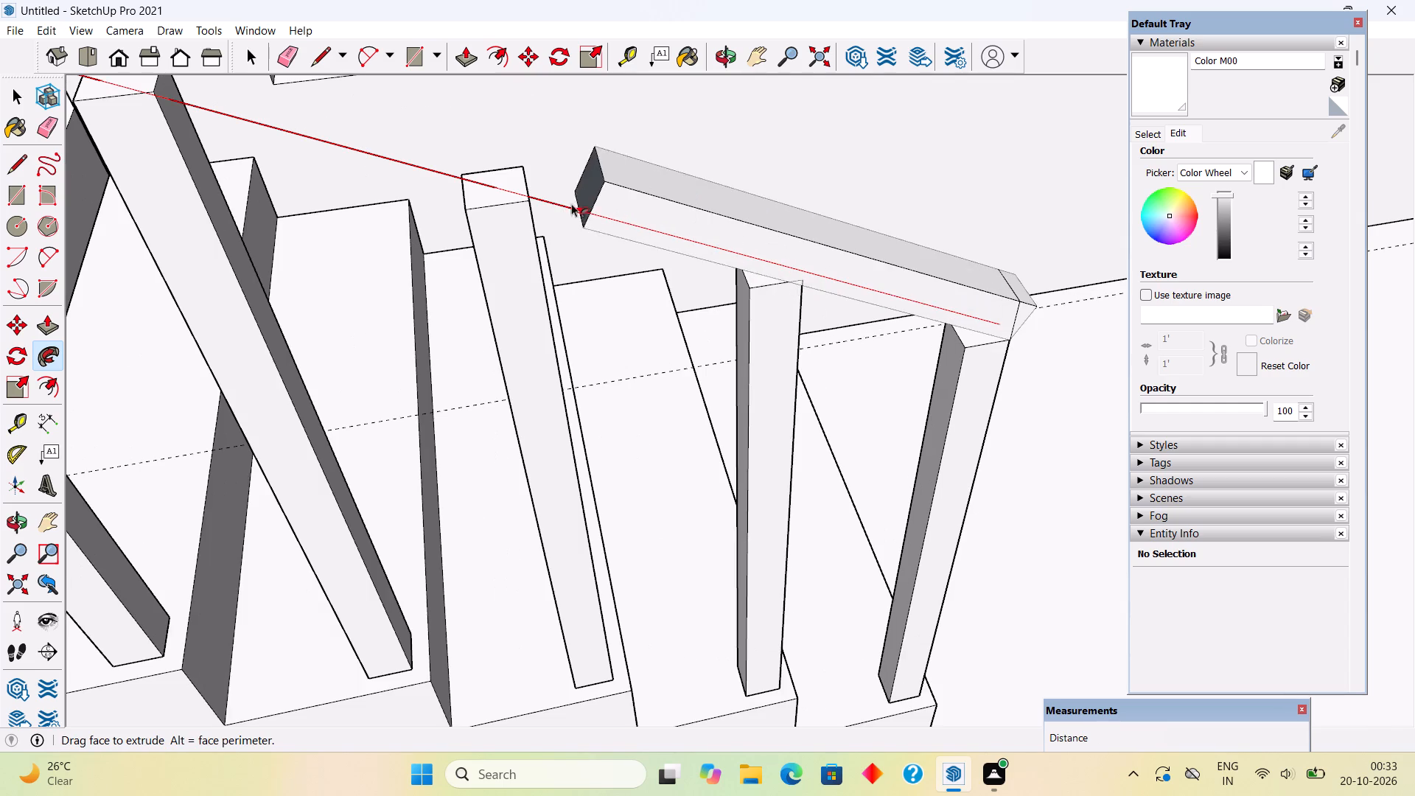
{"action": "scroll", "coordinate": [571, 203], "scroll_direction": "down", "scroll_amount": 12}
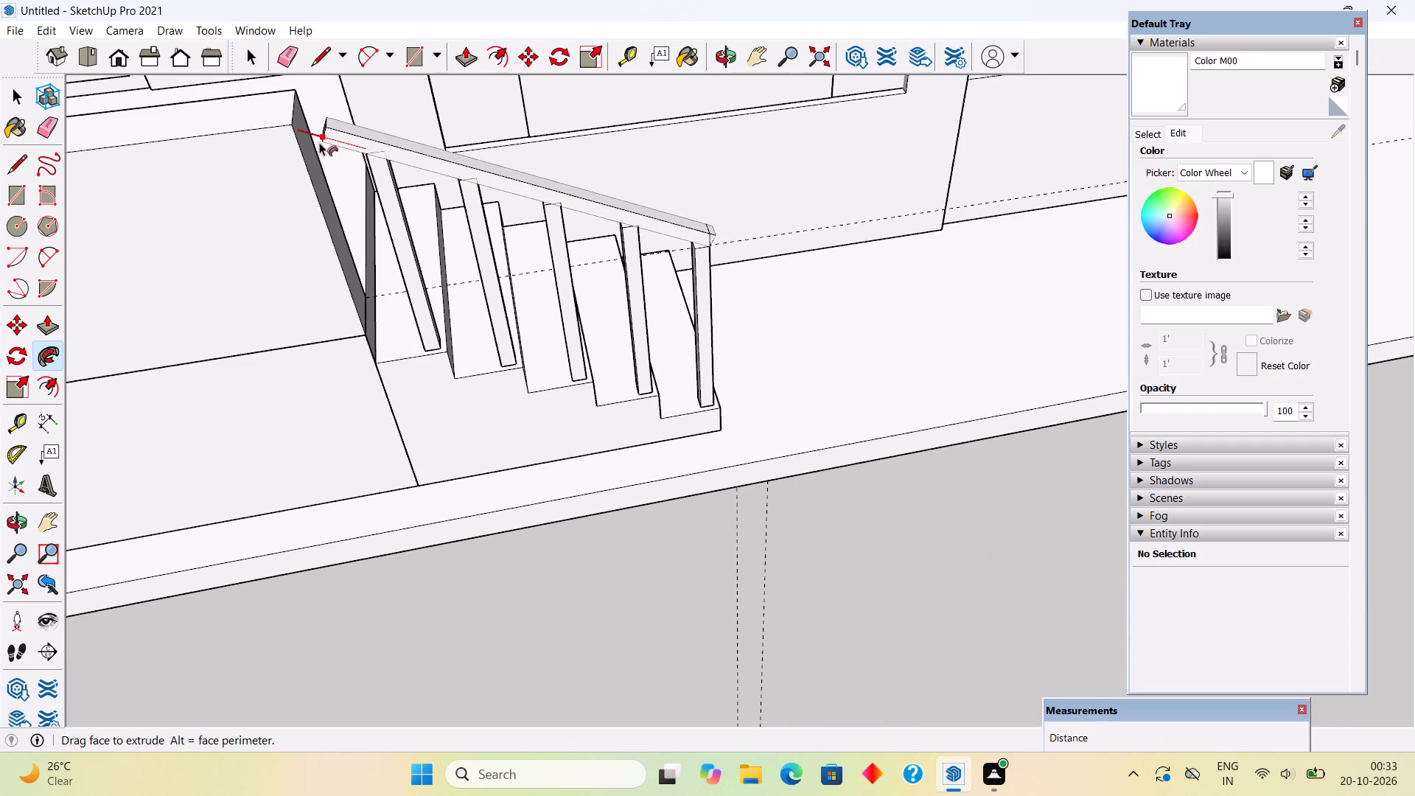
{"action": "left_click", "coordinate": [293, 125]}
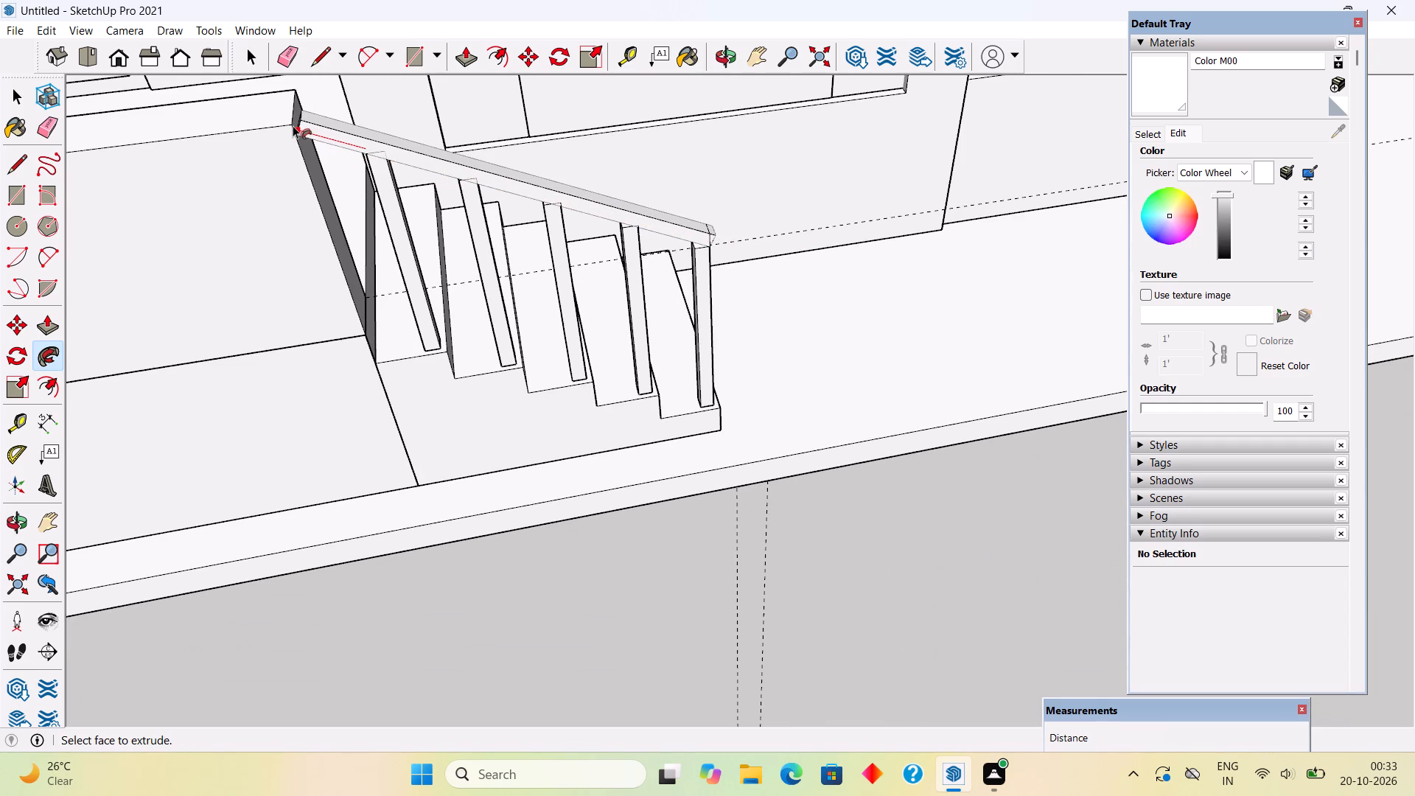
Push/Pull the handrail's upper end face about 15/16" to the parapet wall's top corner.
{"action": "middle_click_drag", "start_coordinate": [438, 164], "coordinate": [702, 280]}
{"action": "scroll", "coordinate": [721, 208], "scroll_direction": "down", "scroll_amount": 1}
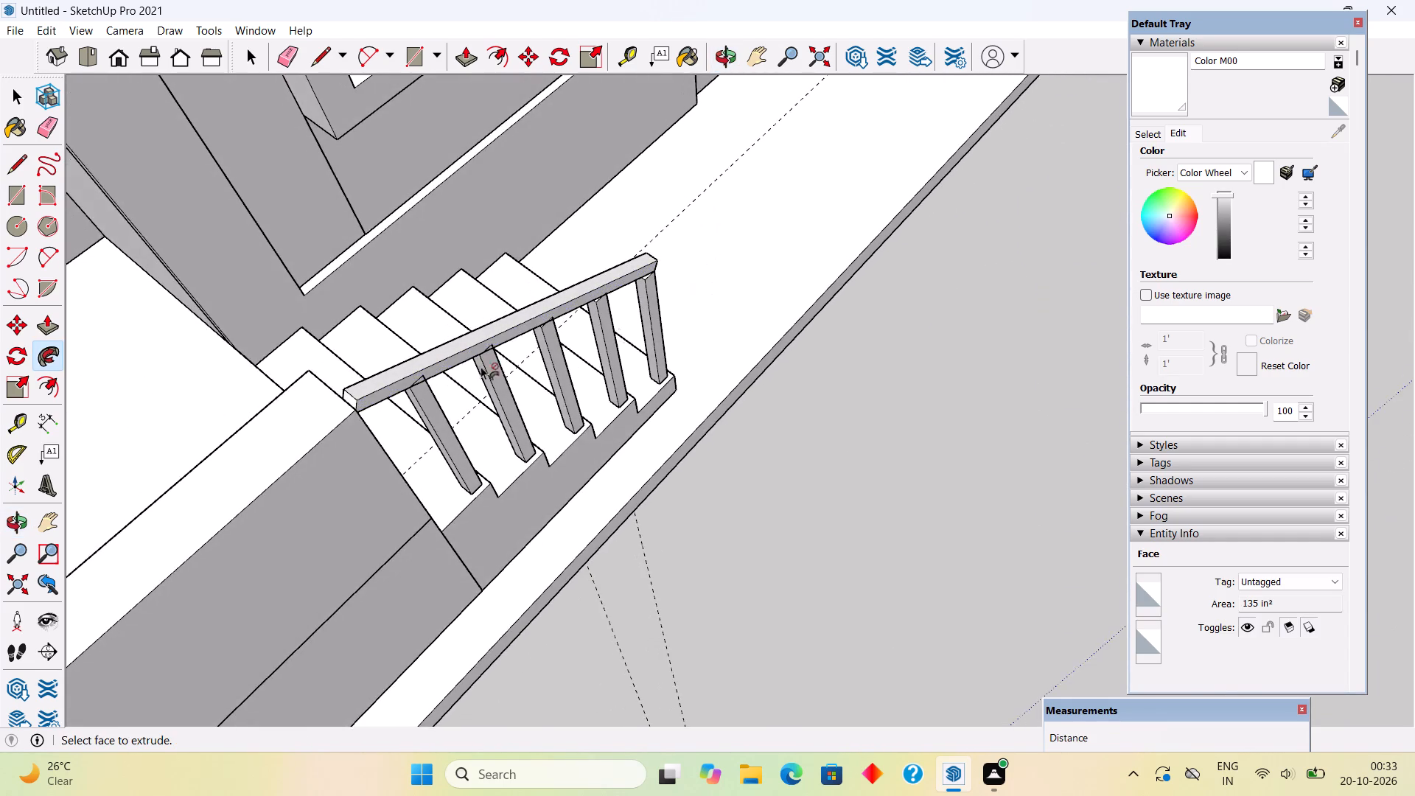
{"action": "scroll", "coordinate": [403, 408], "scroll_direction": "up", "scroll_amount": 6}
{"action": "scroll", "coordinate": [310, 387], "scroll_direction": "up", "scroll_amount": 5}
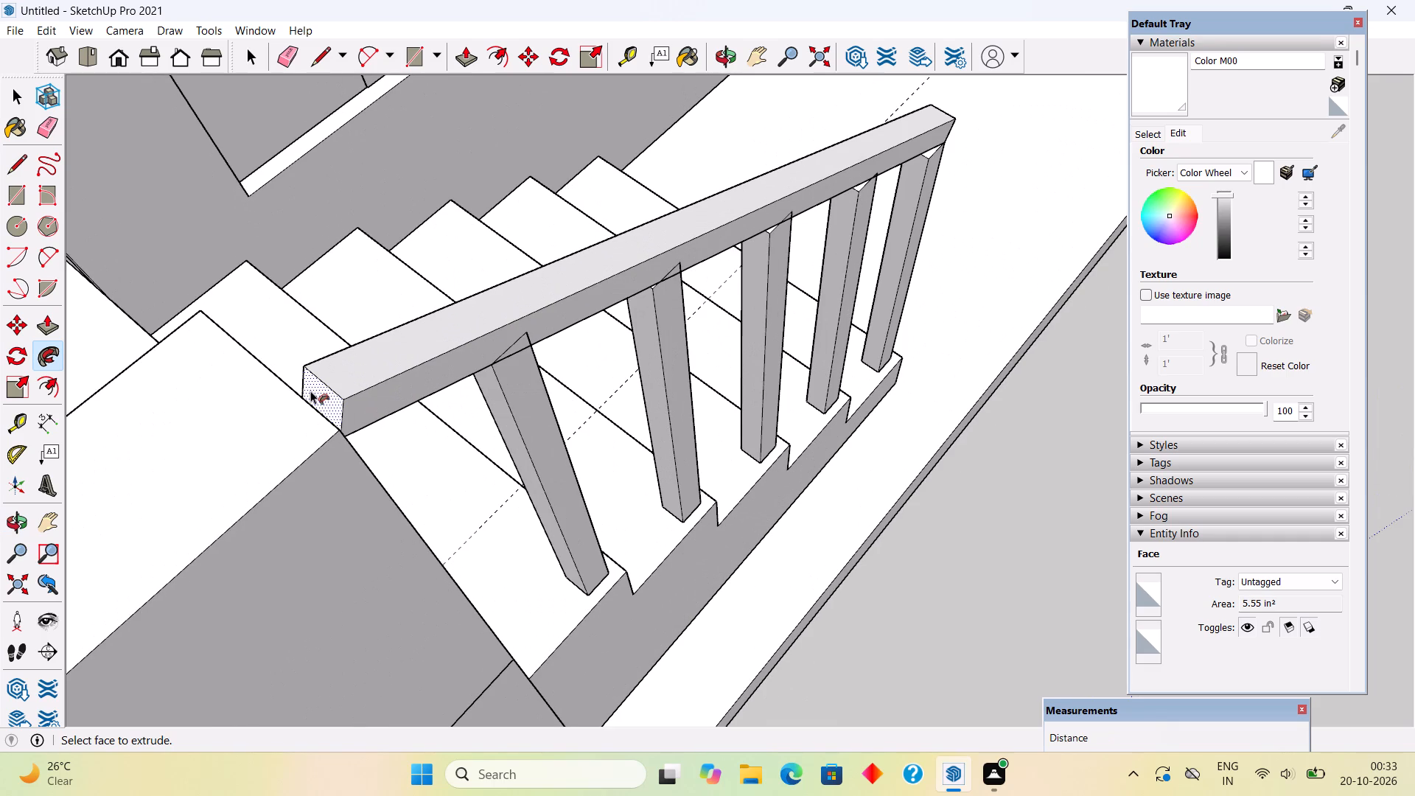
{"action": "key", "text": "p"}
{"action": "left_click", "coordinate": [324, 396]}
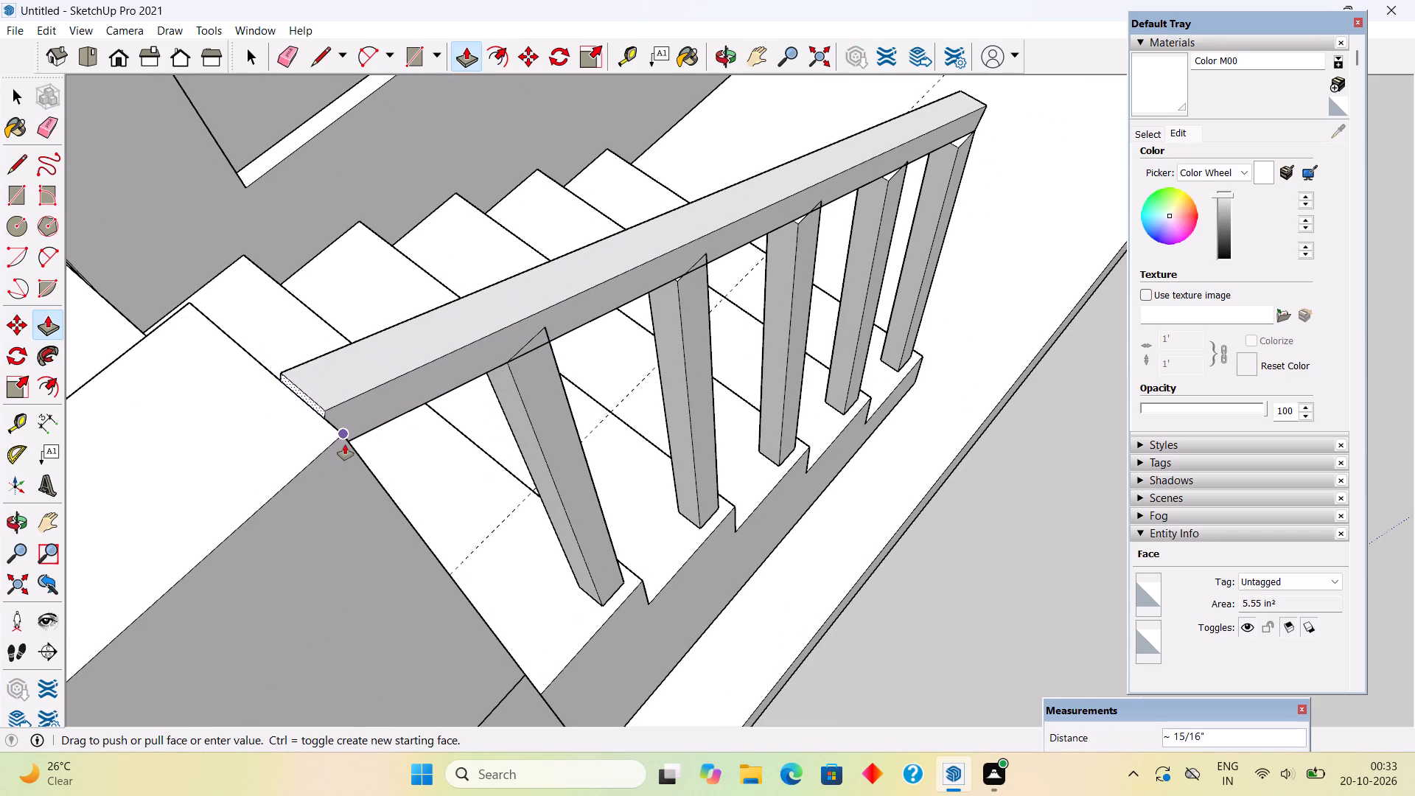
{"action": "left_click", "coordinate": [345, 444]}
{"action": "key", "text": "space"}
Examine the handrail over the posts and where it meets the parapet wall.
{"action": "scroll", "coordinate": [314, 407], "scroll_direction": "down", "scroll_amount": 3}
{"action": "scroll", "coordinate": [314, 407], "scroll_direction": "up", "scroll_amount": 1}
{"action": "scroll", "coordinate": [314, 407], "scroll_direction": "down", "scroll_amount": 5}
{"action": "middle_click_drag", "start_coordinate": [502, 361], "coordinate": [466, 341]}
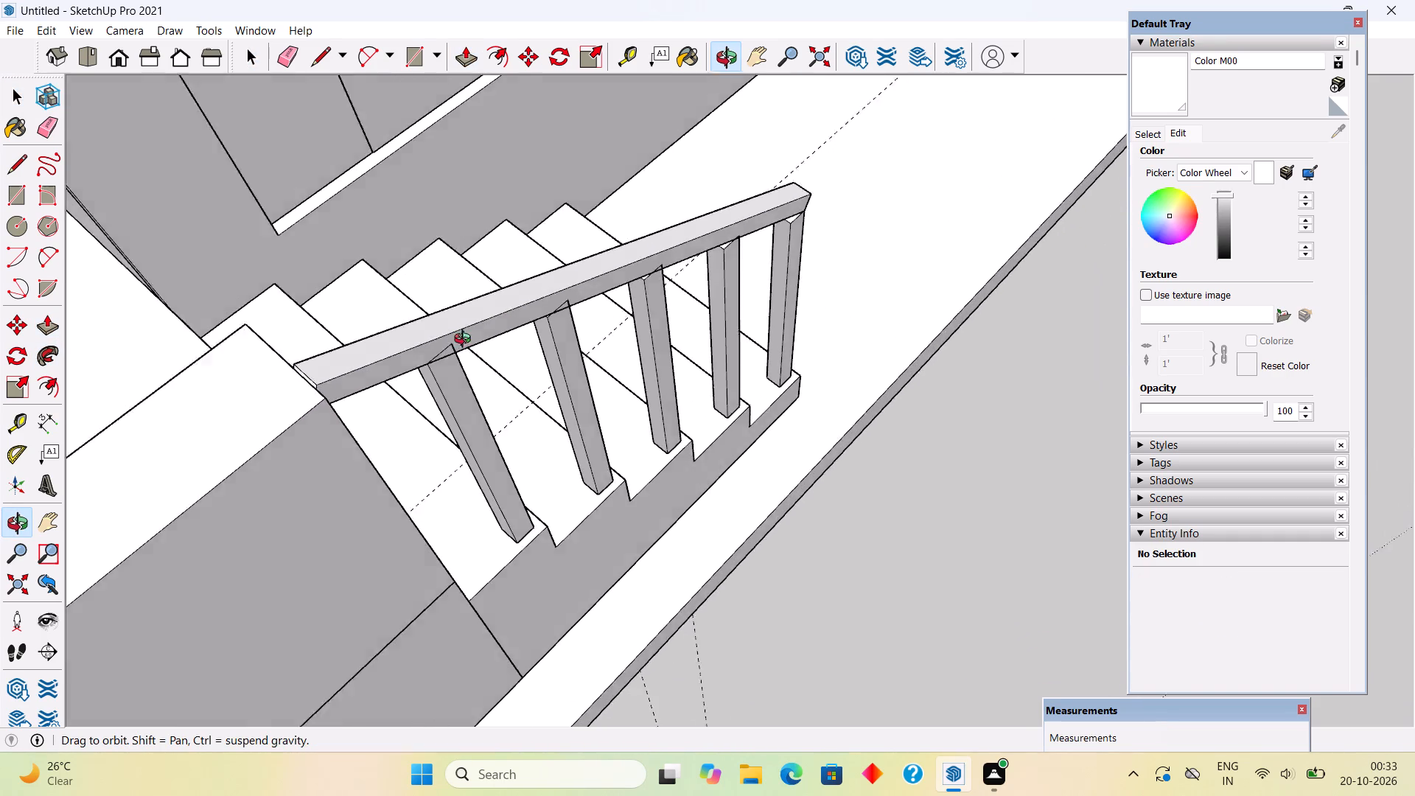
{"action": "middle_click_drag", "start_coordinate": [466, 341], "coordinate": [334, 264]}
{"action": "middle_click_drag", "start_coordinate": [424, 191], "coordinate": [214, 148]}
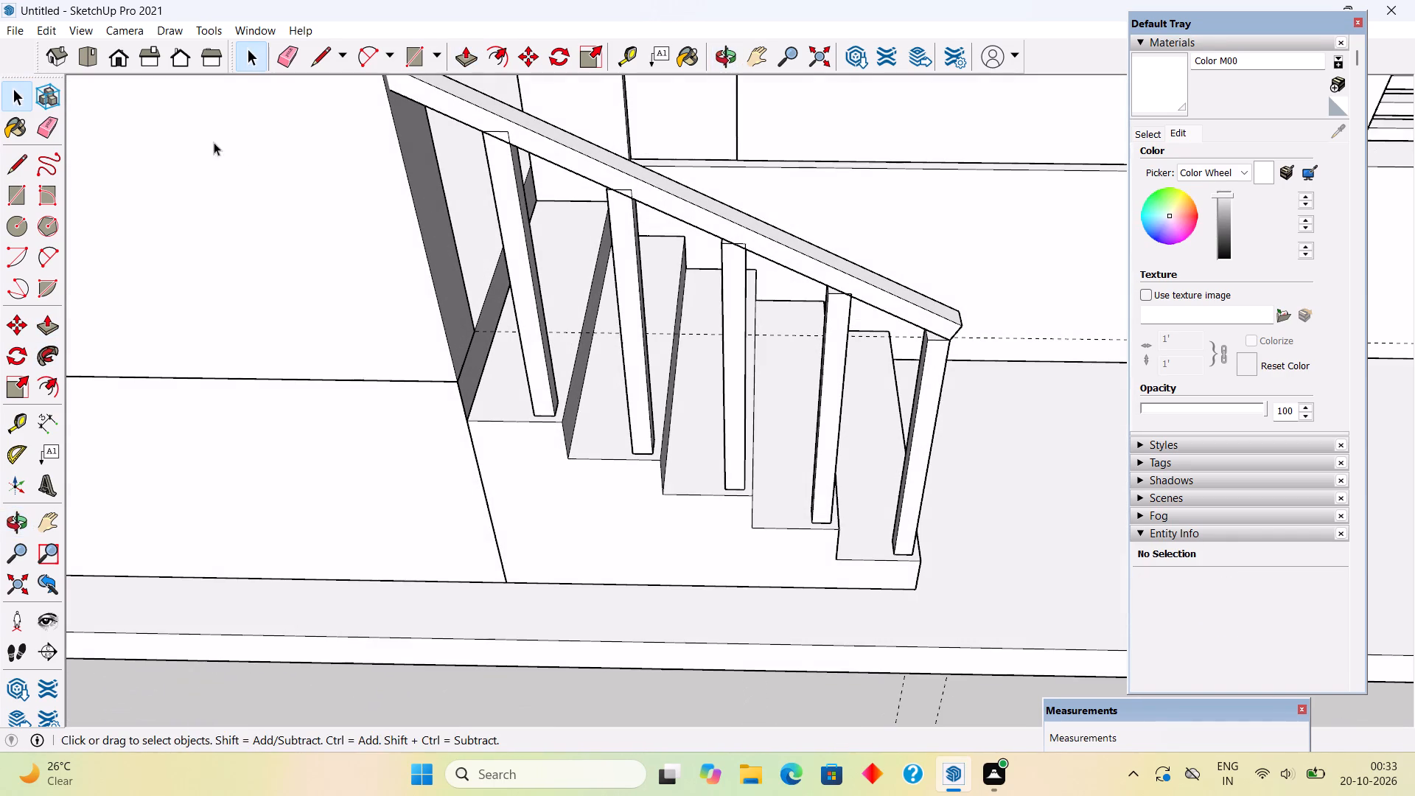
Make the sloping handrail over the side entrance posts a group.
{"action": "triple_click", "coordinate": [562, 170]}
{"action": "right_click", "coordinate": [562, 170]}
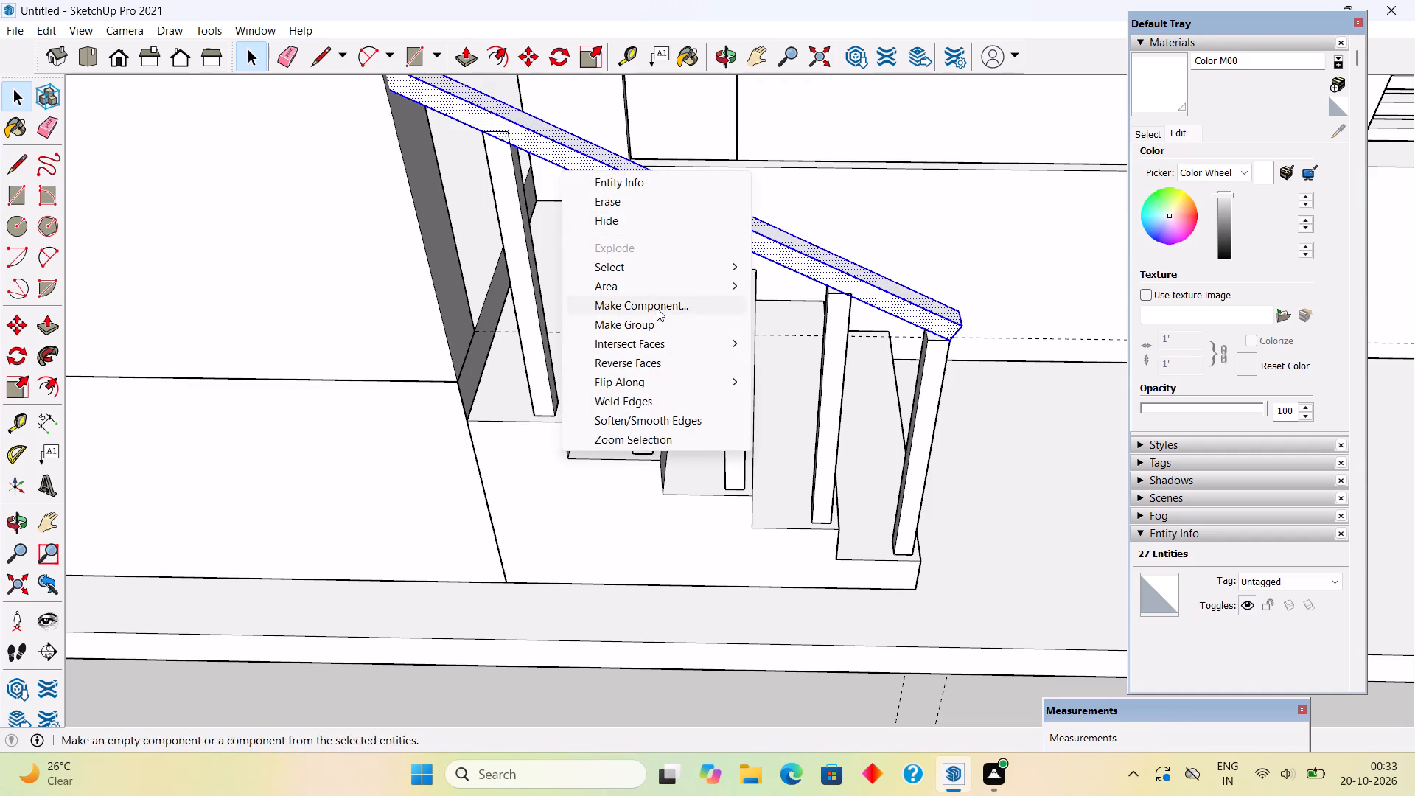
{"action": "left_click", "coordinate": [674, 323]}
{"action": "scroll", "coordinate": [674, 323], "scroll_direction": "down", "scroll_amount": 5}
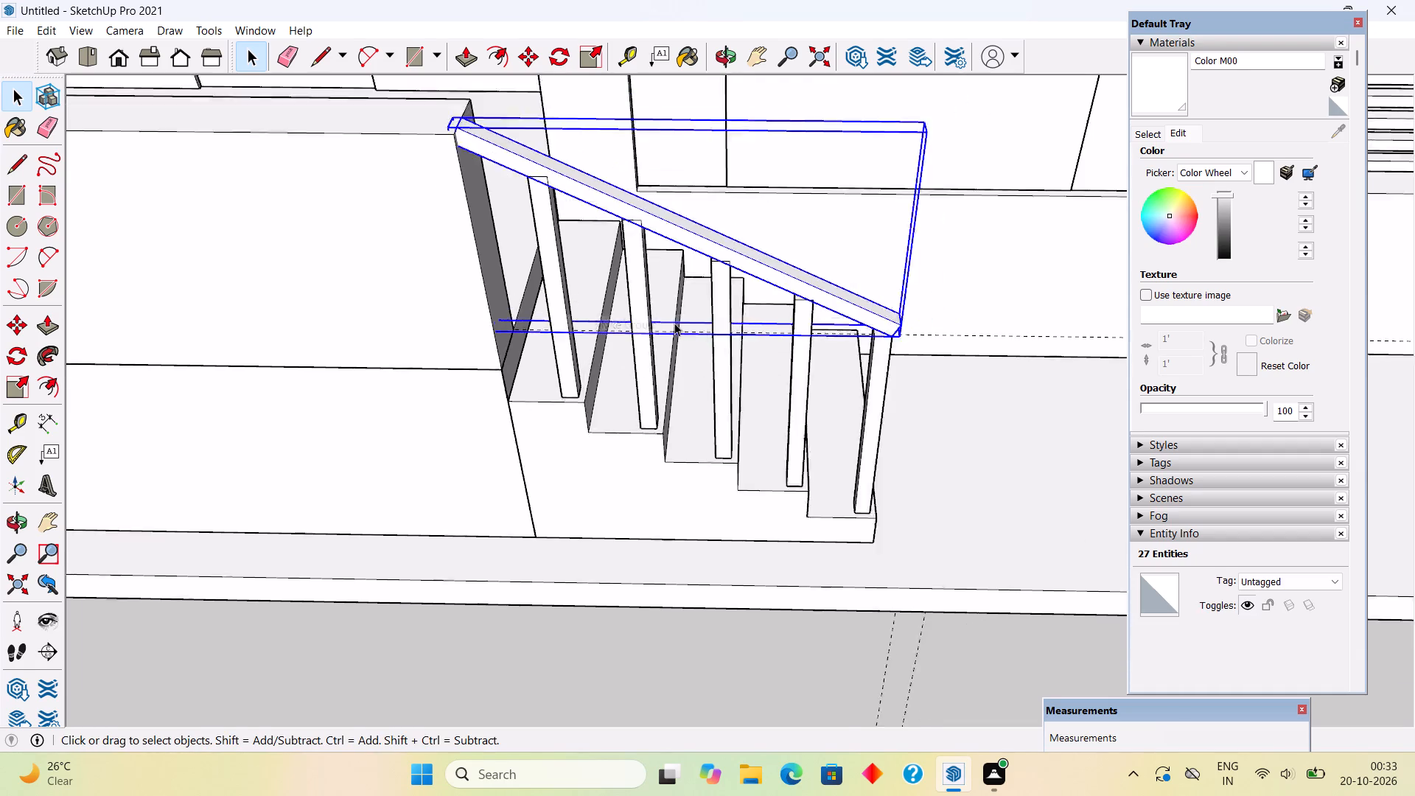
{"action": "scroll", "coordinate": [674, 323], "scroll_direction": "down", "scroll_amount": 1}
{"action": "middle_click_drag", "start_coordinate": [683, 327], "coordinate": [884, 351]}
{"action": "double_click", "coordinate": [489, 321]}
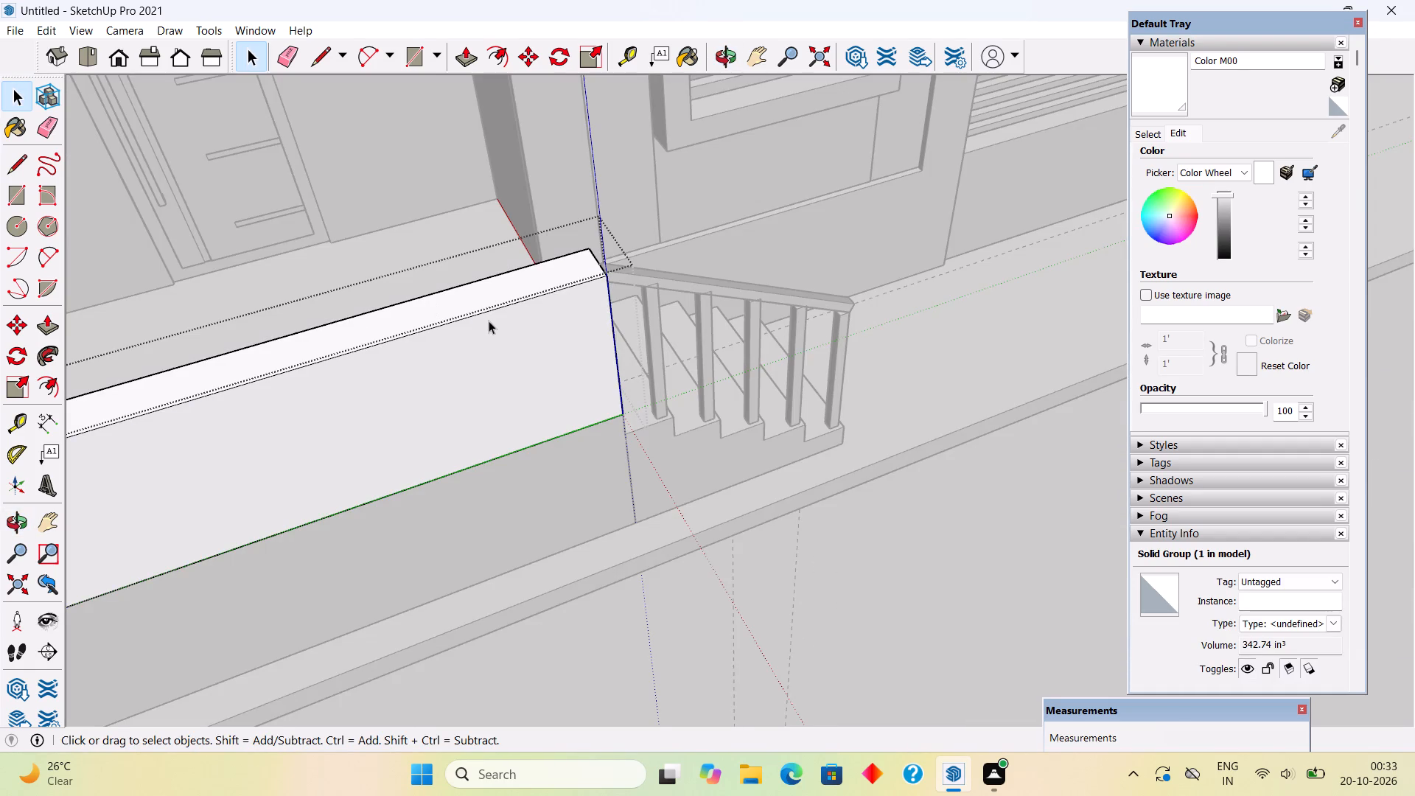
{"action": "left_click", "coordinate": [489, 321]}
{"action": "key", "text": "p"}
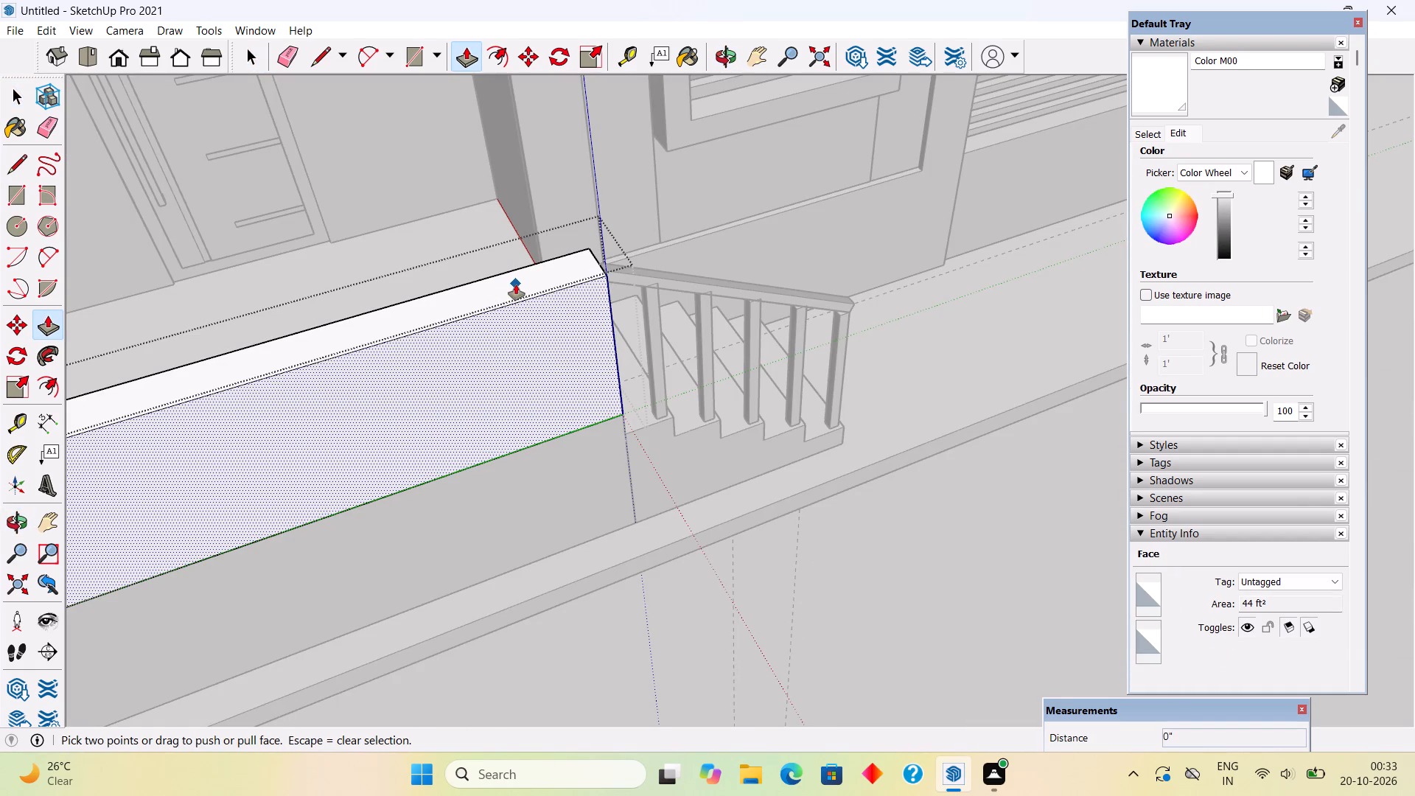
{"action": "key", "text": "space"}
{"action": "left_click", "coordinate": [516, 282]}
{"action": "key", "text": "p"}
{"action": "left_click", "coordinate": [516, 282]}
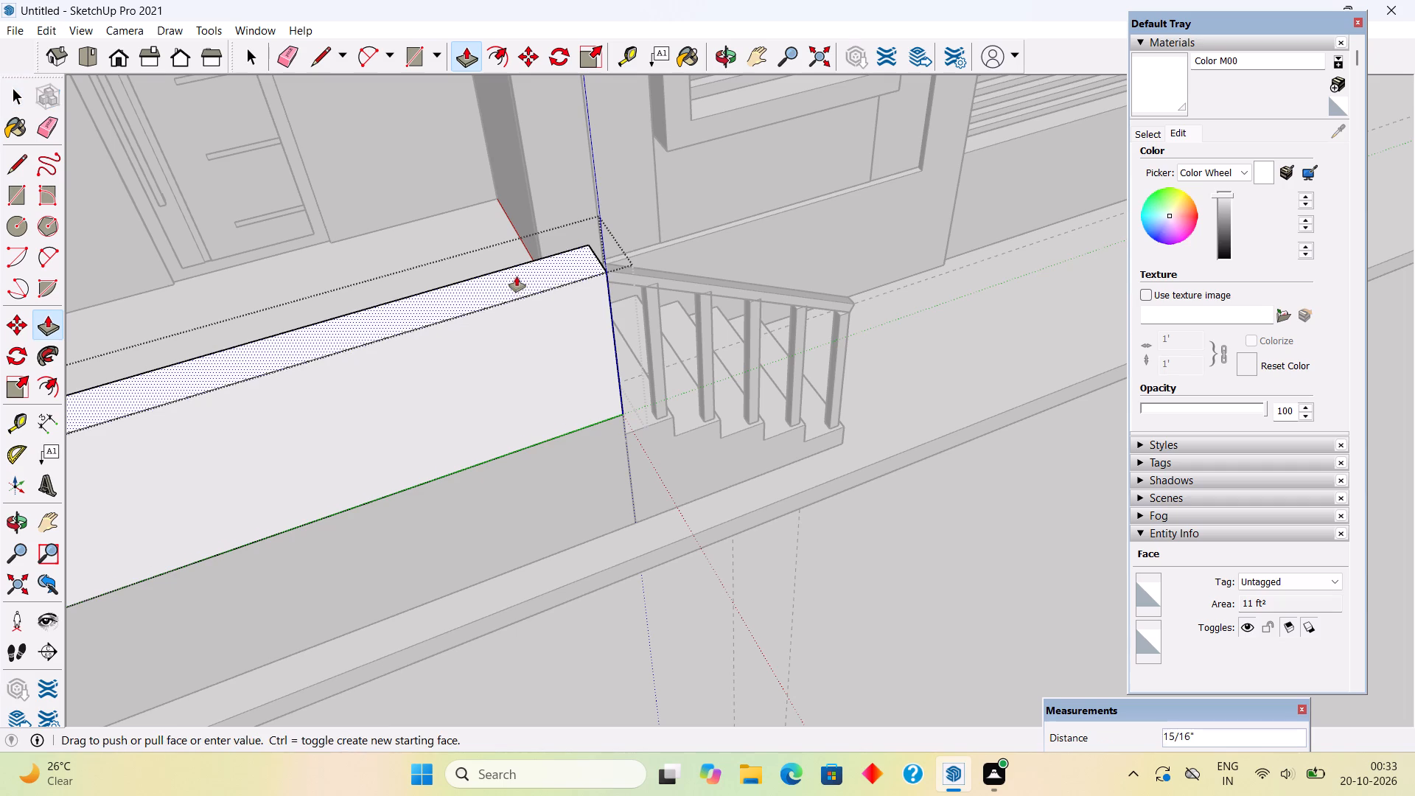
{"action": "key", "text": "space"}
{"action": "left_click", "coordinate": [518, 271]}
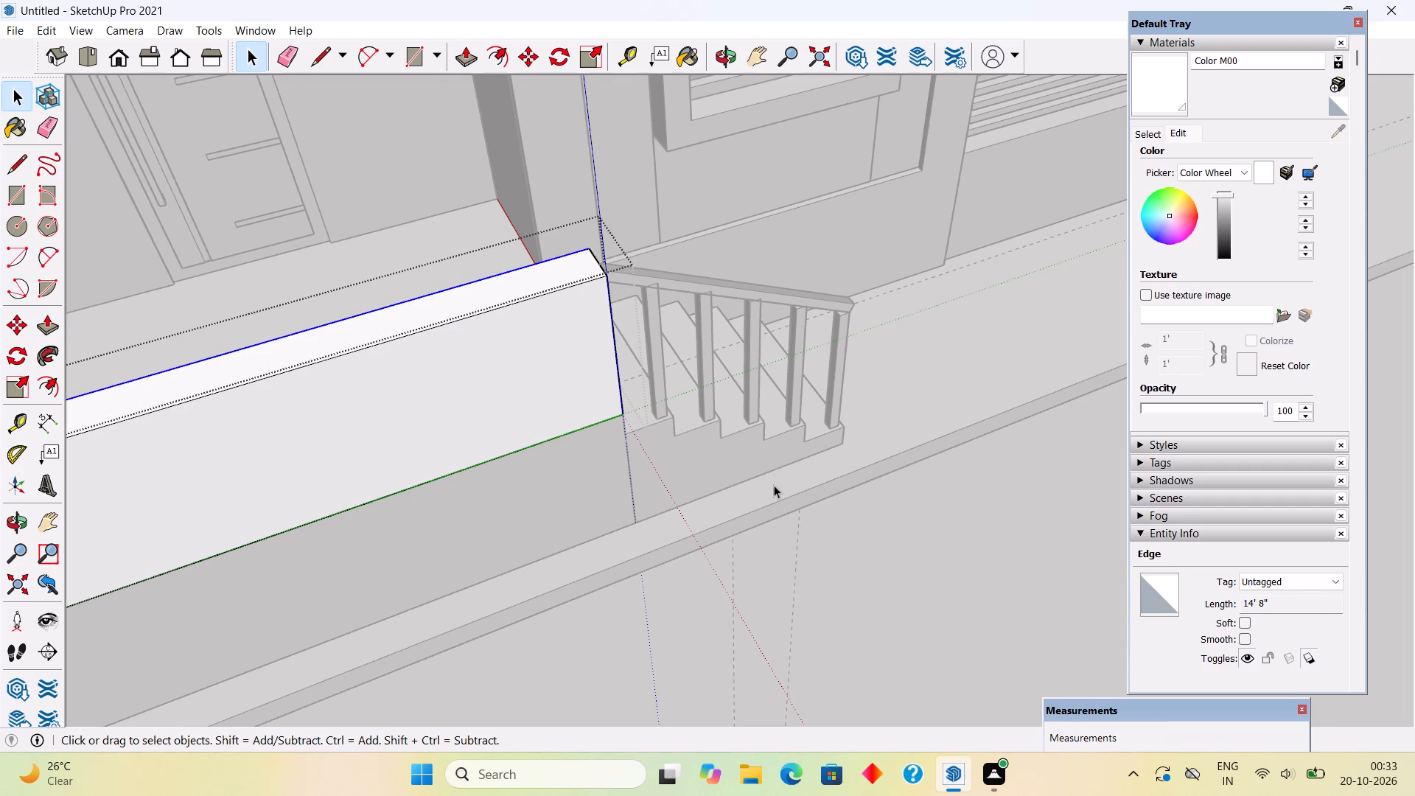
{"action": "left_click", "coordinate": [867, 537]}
Push/Pull the parapet wall's top face up about 3/4" to cover the handrail's upper end.
{"action": "middle_click_drag", "start_coordinate": [769, 411], "coordinate": [297, 269]}
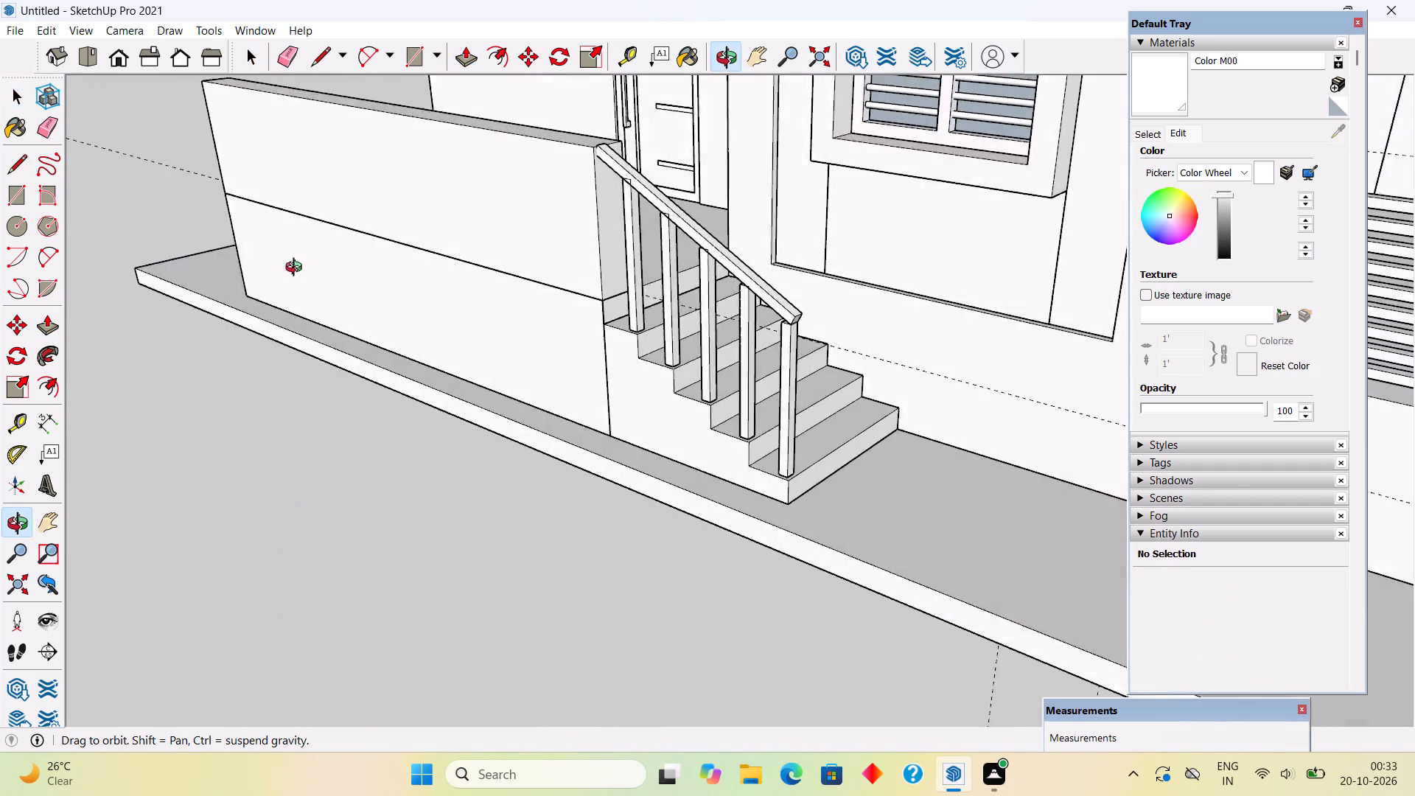
{"action": "middle_click_drag", "start_coordinate": [297, 269], "coordinate": [1064, 451]}
{"action": "scroll", "coordinate": [744, 366], "scroll_direction": "up", "scroll_amount": 5}
{"action": "left_click", "coordinate": [632, 346]}
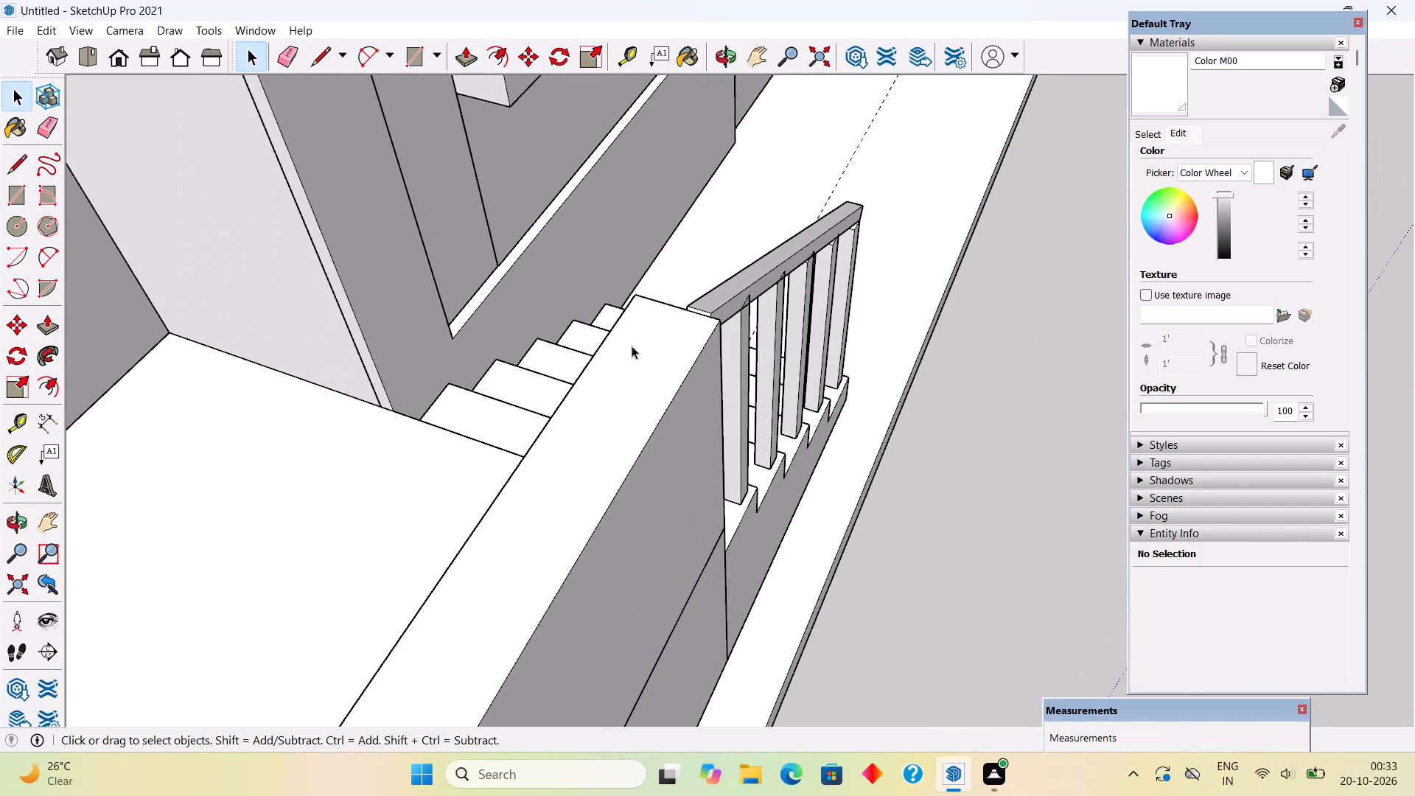
{"action": "scroll", "coordinate": [632, 346], "scroll_direction": "up", "scroll_amount": 5}
{"action": "triple_click", "coordinate": [633, 349]}
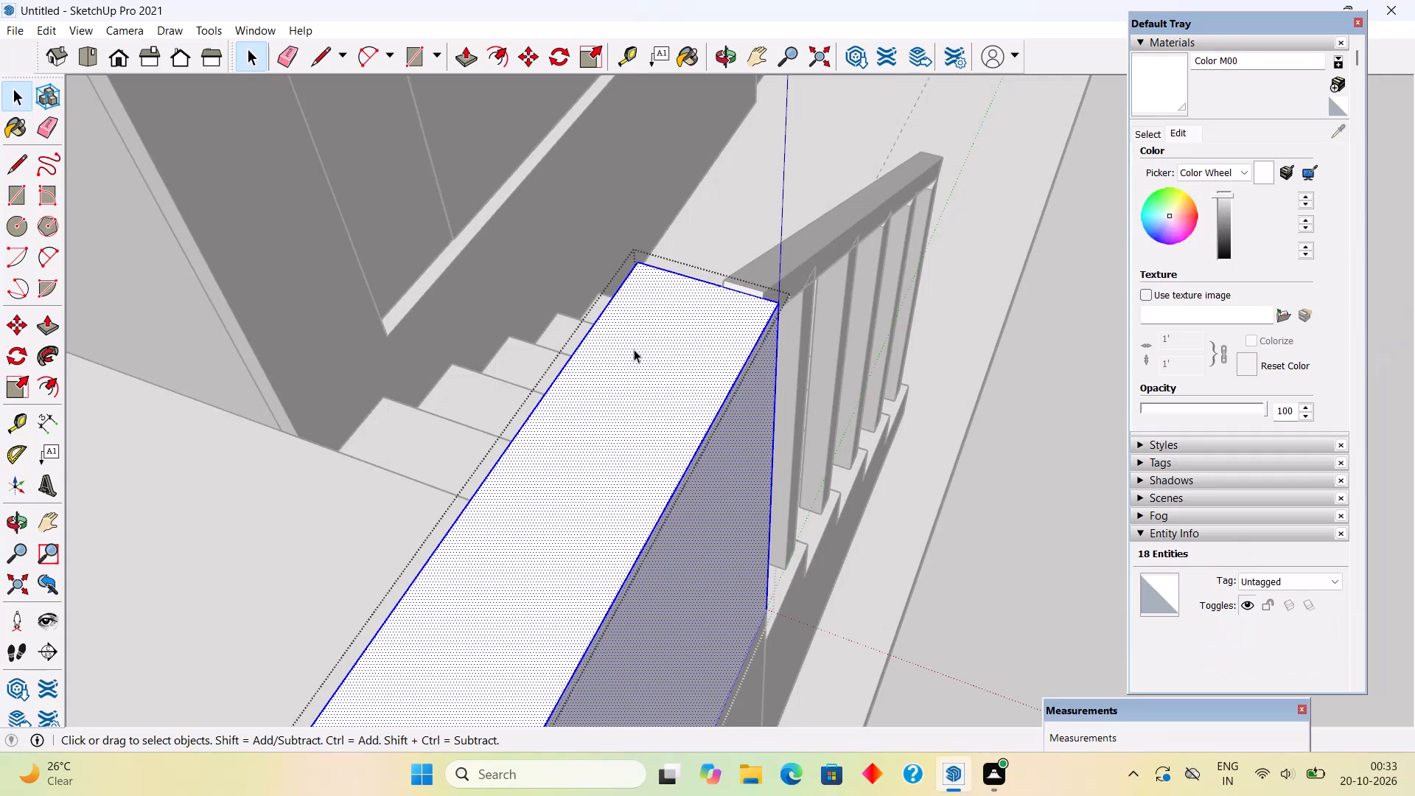
{"action": "key", "text": "p"}
{"action": "left_click", "coordinate": [635, 349]}
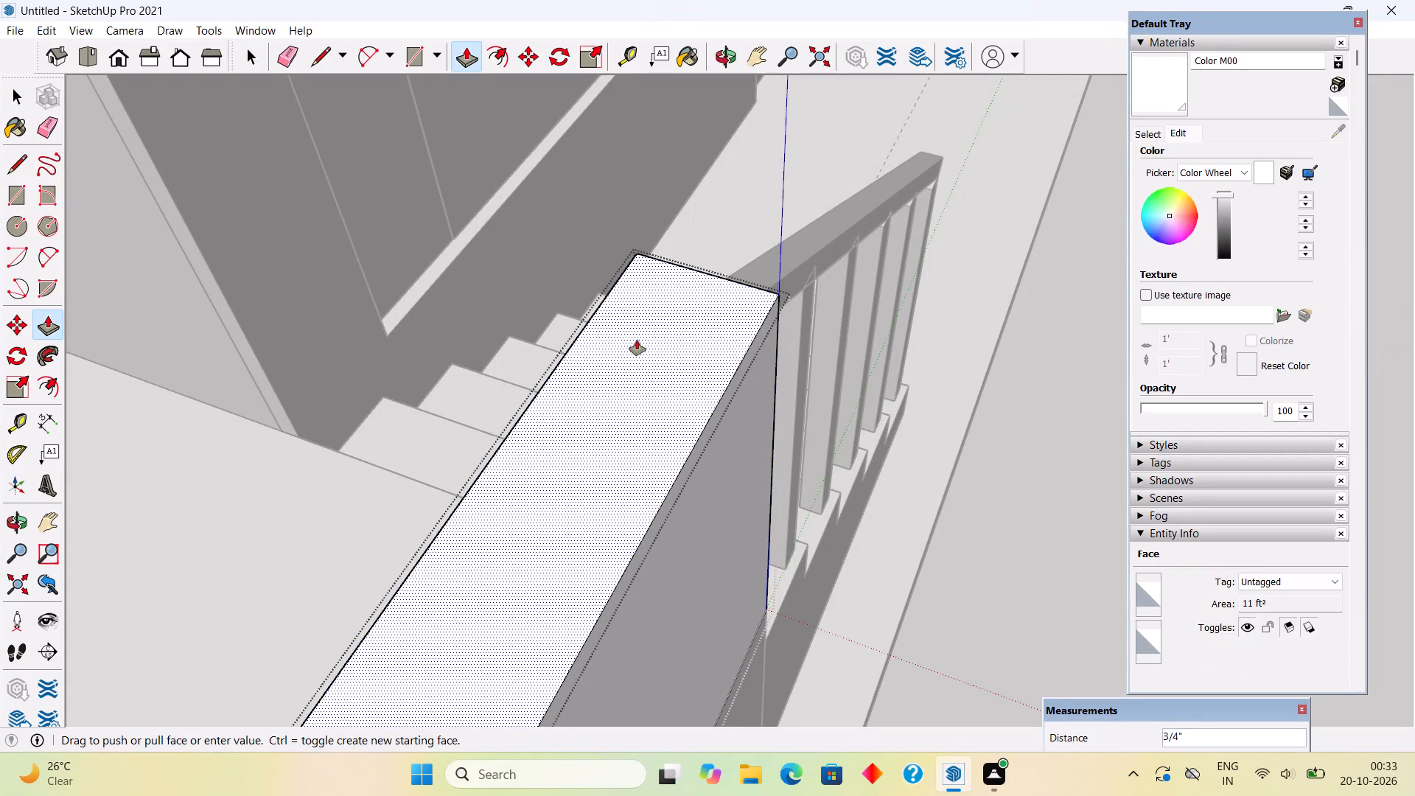
{"action": "left_click", "coordinate": [637, 339]}
{"action": "key", "text": "space"}
{"action": "left_click", "coordinate": [1119, 411]}
Push/Pull the handrail's outer side face outward about 13/16" inside its group.
{"action": "middle_click_drag", "start_coordinate": [1073, 389], "coordinate": [1066, 389]}
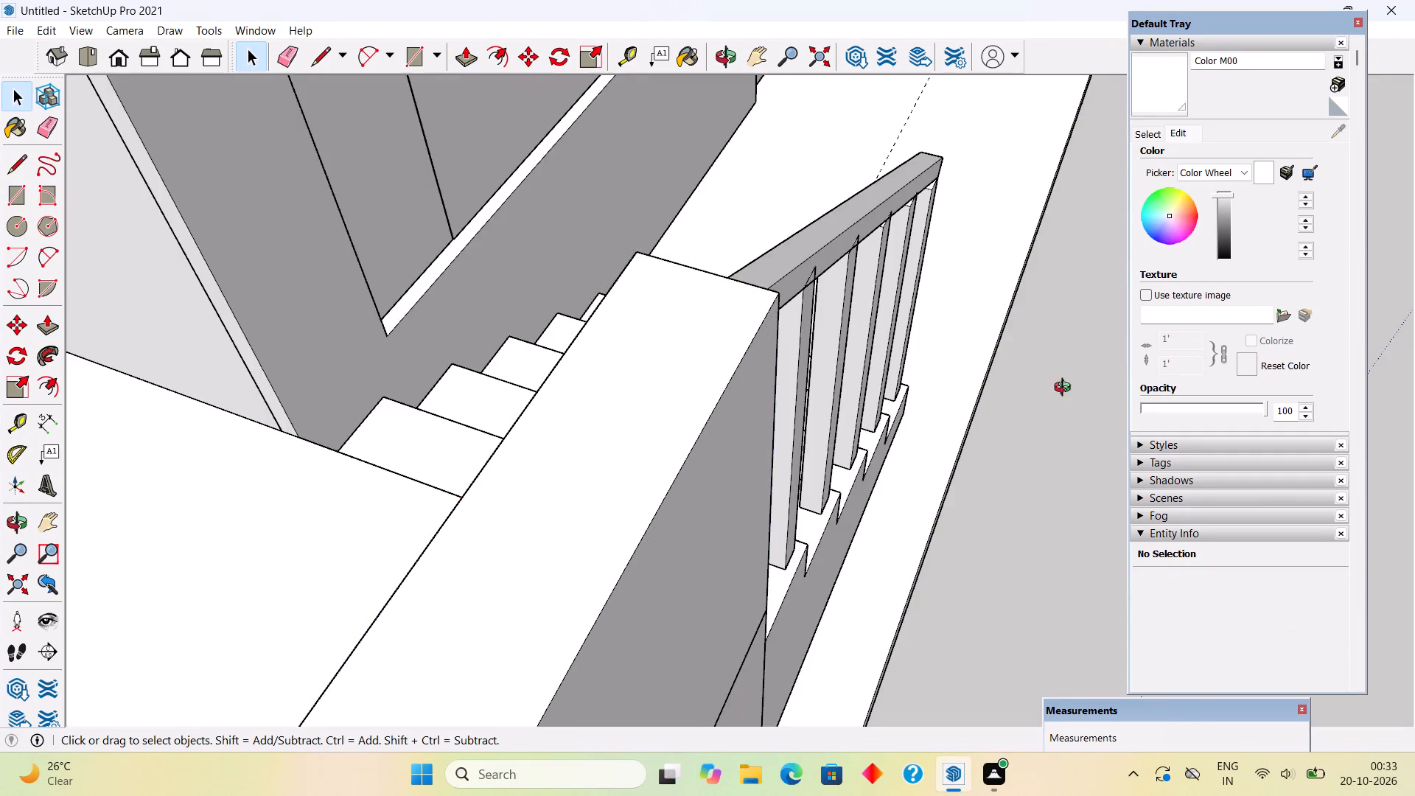
{"action": "middle_click_drag", "start_coordinate": [1066, 389], "coordinate": [537, 309]}
{"action": "scroll", "coordinate": [573, 323], "scroll_direction": "down", "scroll_amount": 4}
{"action": "scroll", "coordinate": [646, 248], "scroll_direction": "up", "scroll_amount": 5}
{"action": "triple_click", "coordinate": [653, 259]}
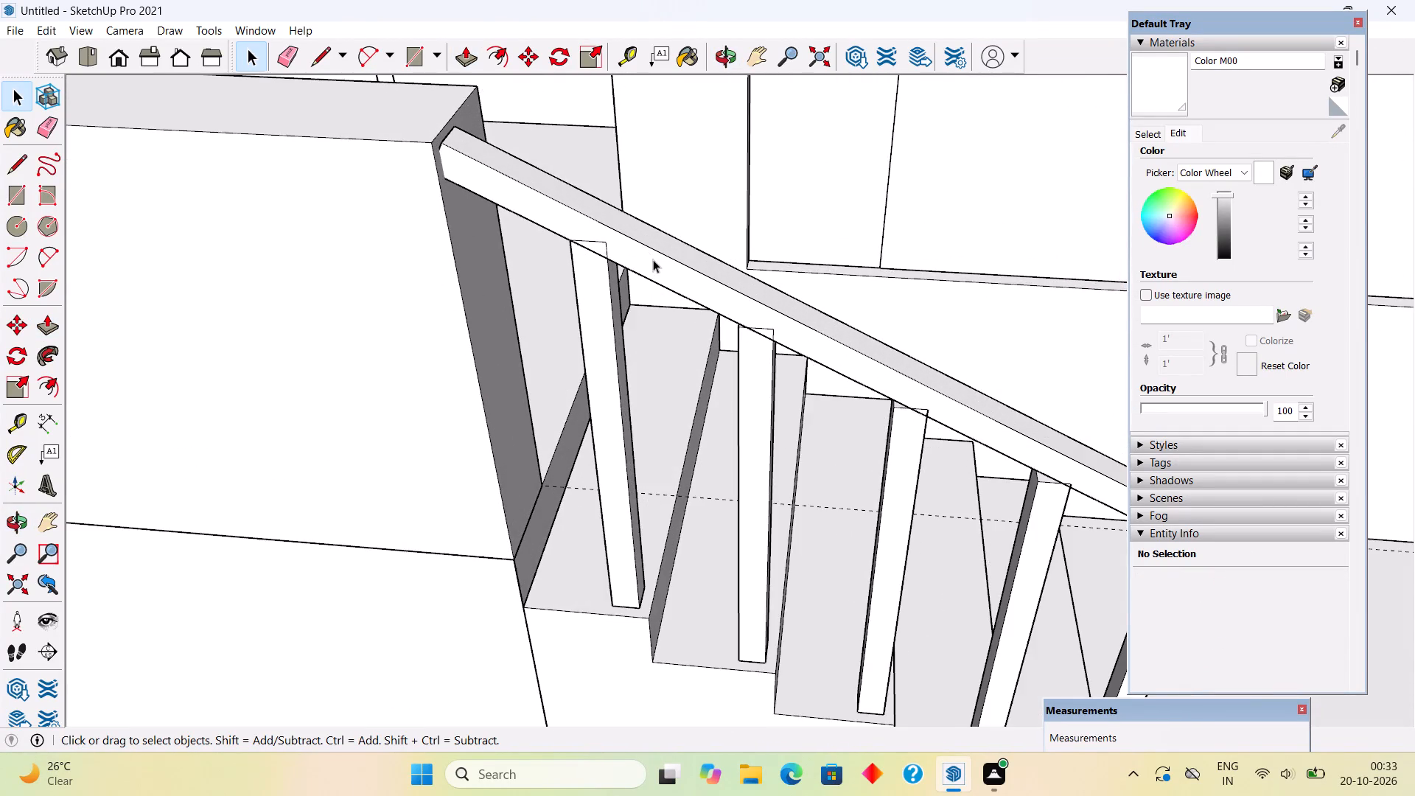
{"action": "key", "text": "p"}
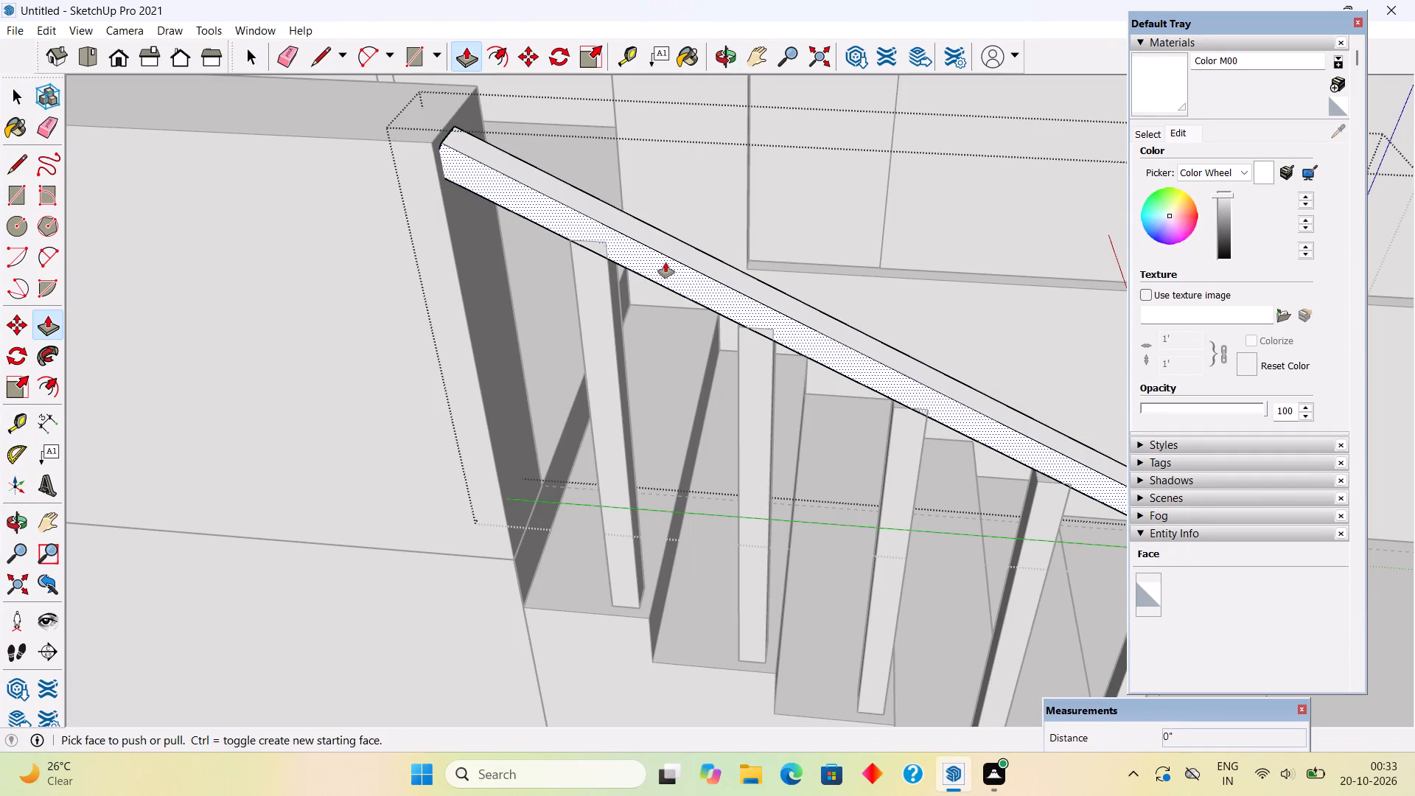
{"action": "left_click", "coordinate": [665, 262]}
{"action": "left_click", "coordinate": [663, 269]}
Push/Pull the handrail's lower end face slightly outward beyond the lowest post.
{"action": "middle_click_drag", "start_coordinate": [618, 315], "coordinate": [243, 272]}
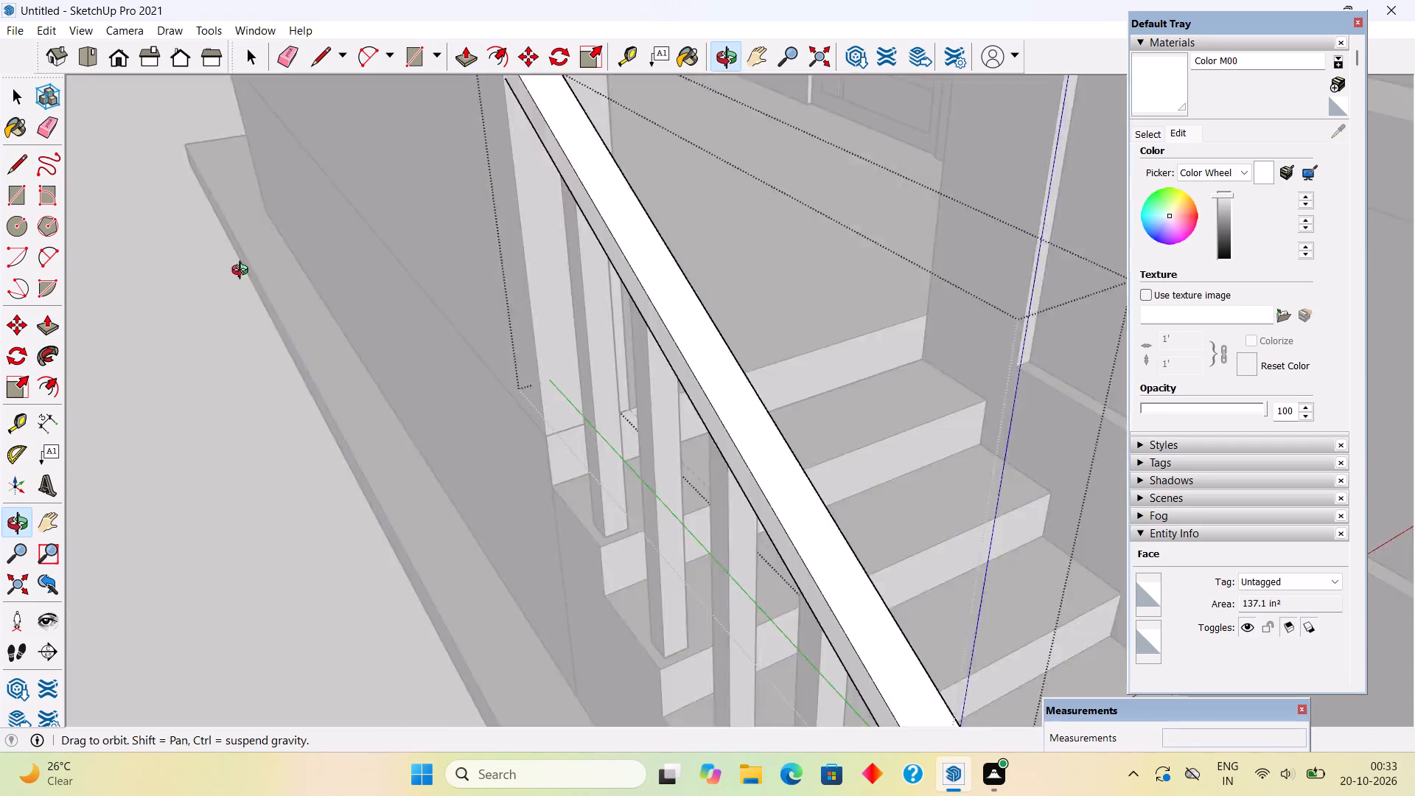
{"action": "middle_click_drag", "start_coordinate": [243, 272], "coordinate": [0, 207]}
{"action": "middle_click_drag", "start_coordinate": [338, 226], "coordinate": [402, 90]}
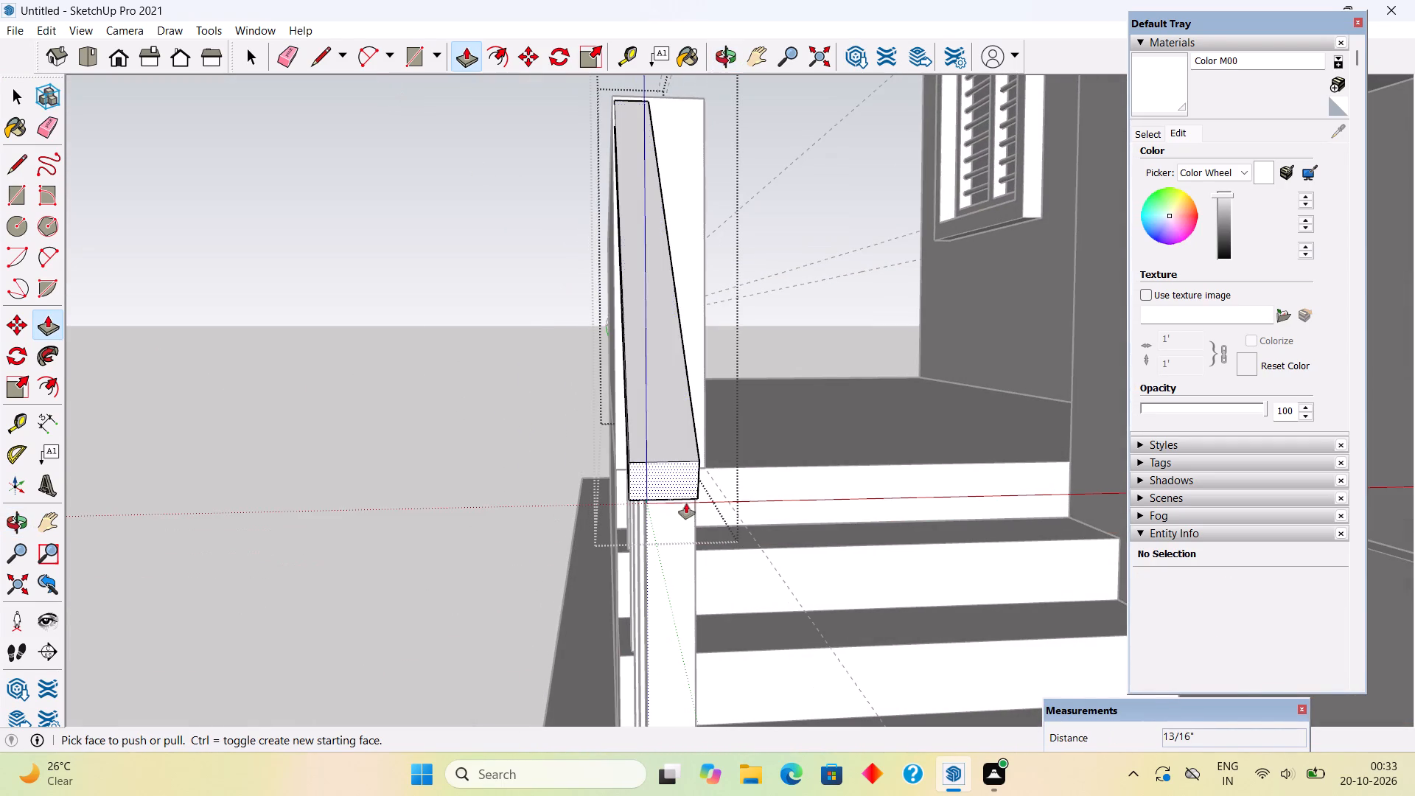
{"action": "left_click", "coordinate": [665, 472]}
{"action": "left_click", "coordinate": [668, 488]}
{"action": "key", "text": "space"}
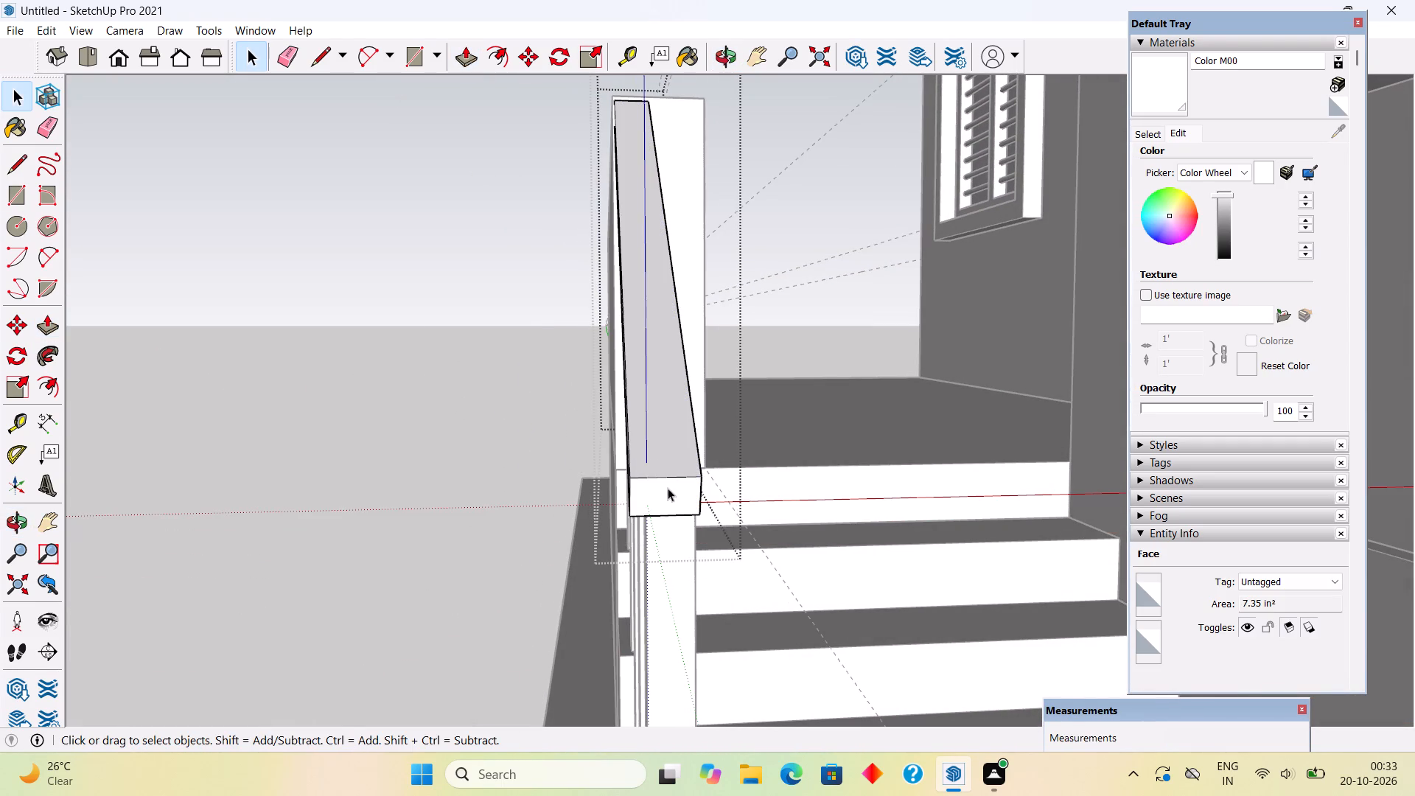
{"action": "left_click", "coordinate": [509, 428]}
Examine the handrail, parapet wall and side steps against the whole facade from several angles.
{"action": "scroll", "coordinate": [509, 427], "scroll_direction": "down", "scroll_amount": 6}
{"action": "middle_click_drag", "start_coordinate": [553, 410], "coordinate": [1035, 412]}
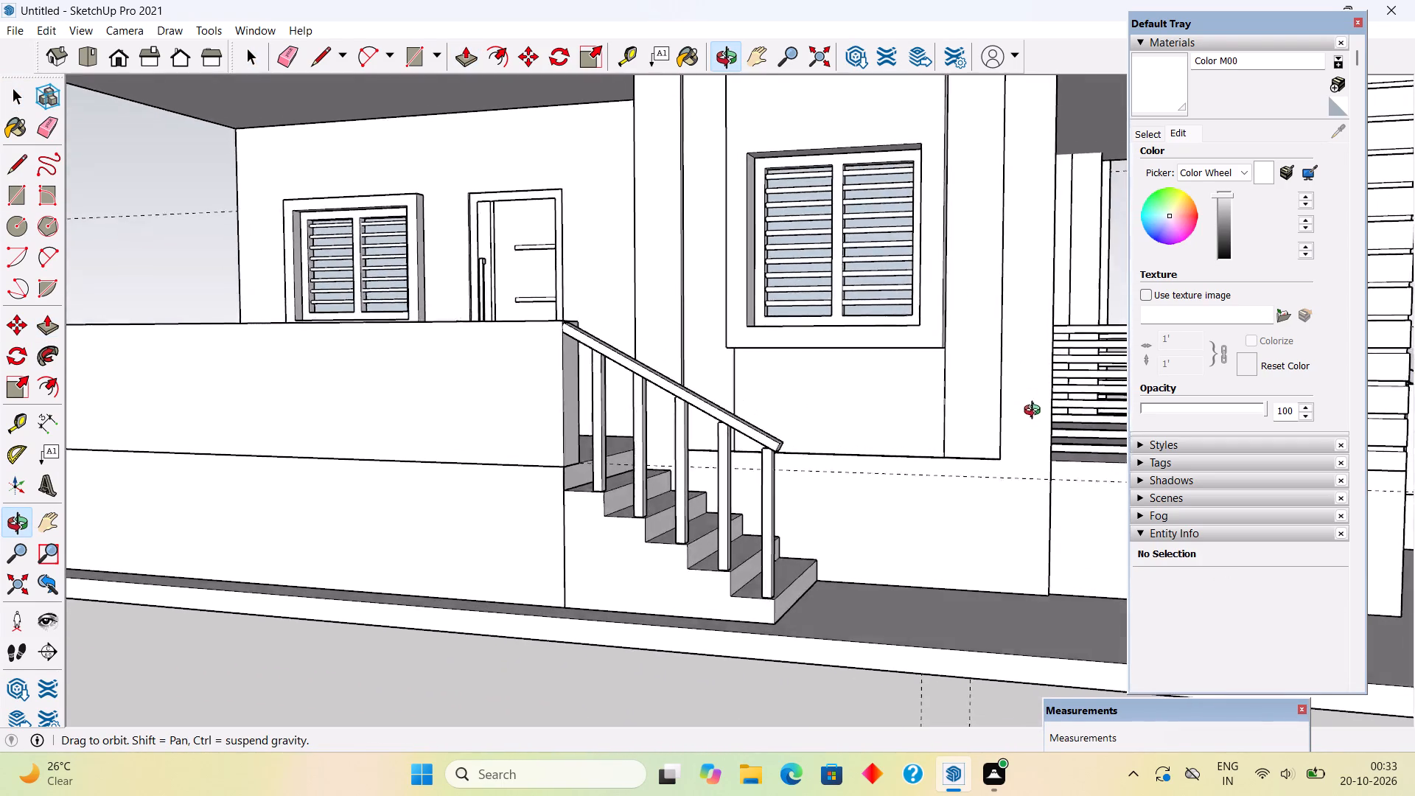
{"action": "middle_click_drag", "start_coordinate": [1035, 412], "coordinate": [1044, 437]}
{"action": "middle_click_drag", "start_coordinate": [508, 438], "coordinate": [713, 557]}
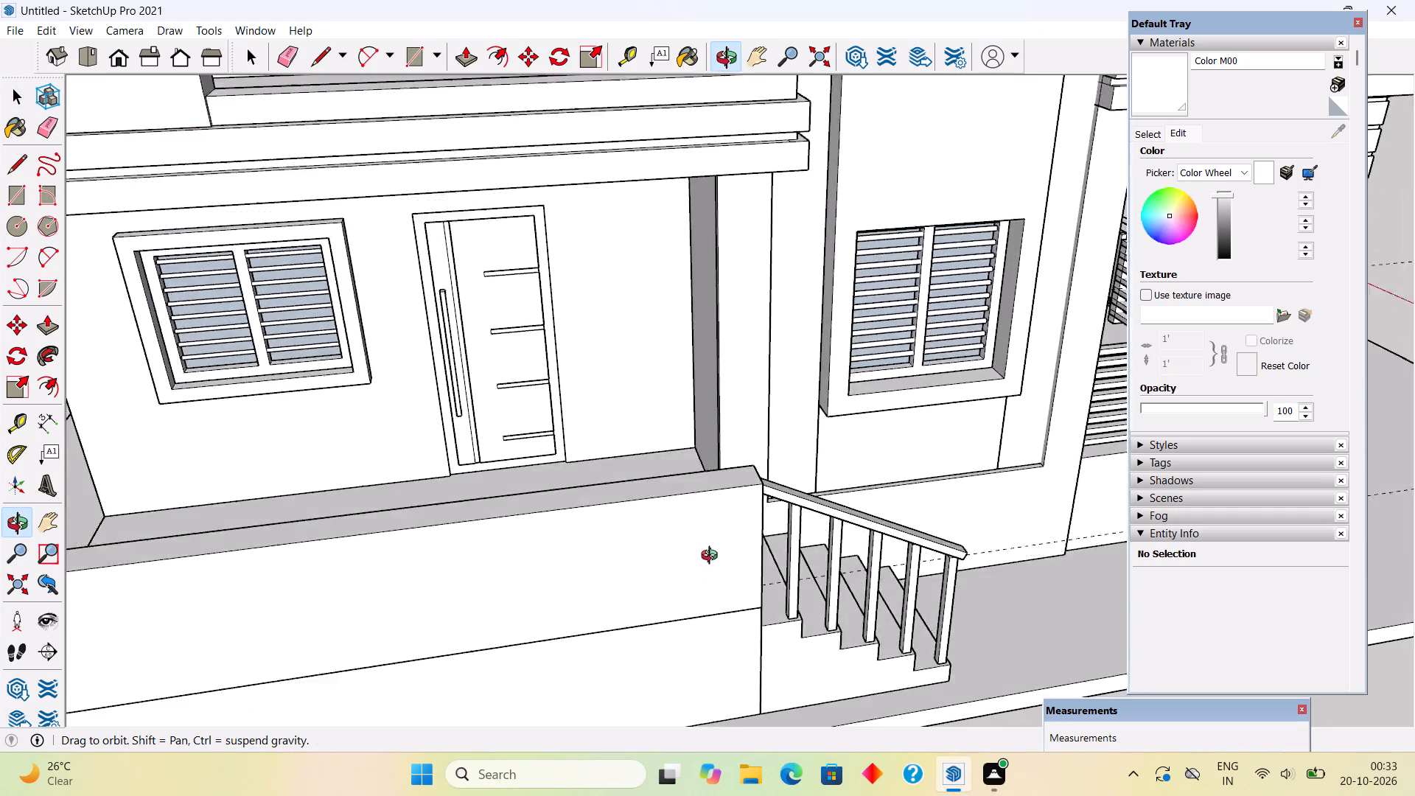
{"action": "middle_click_drag", "start_coordinate": [713, 557], "coordinate": [713, 548]}
{"action": "scroll", "coordinate": [707, 525], "scroll_direction": "down", "scroll_amount": 8}
{"action": "middle_click_drag", "start_coordinate": [588, 497], "coordinate": [595, 375]}
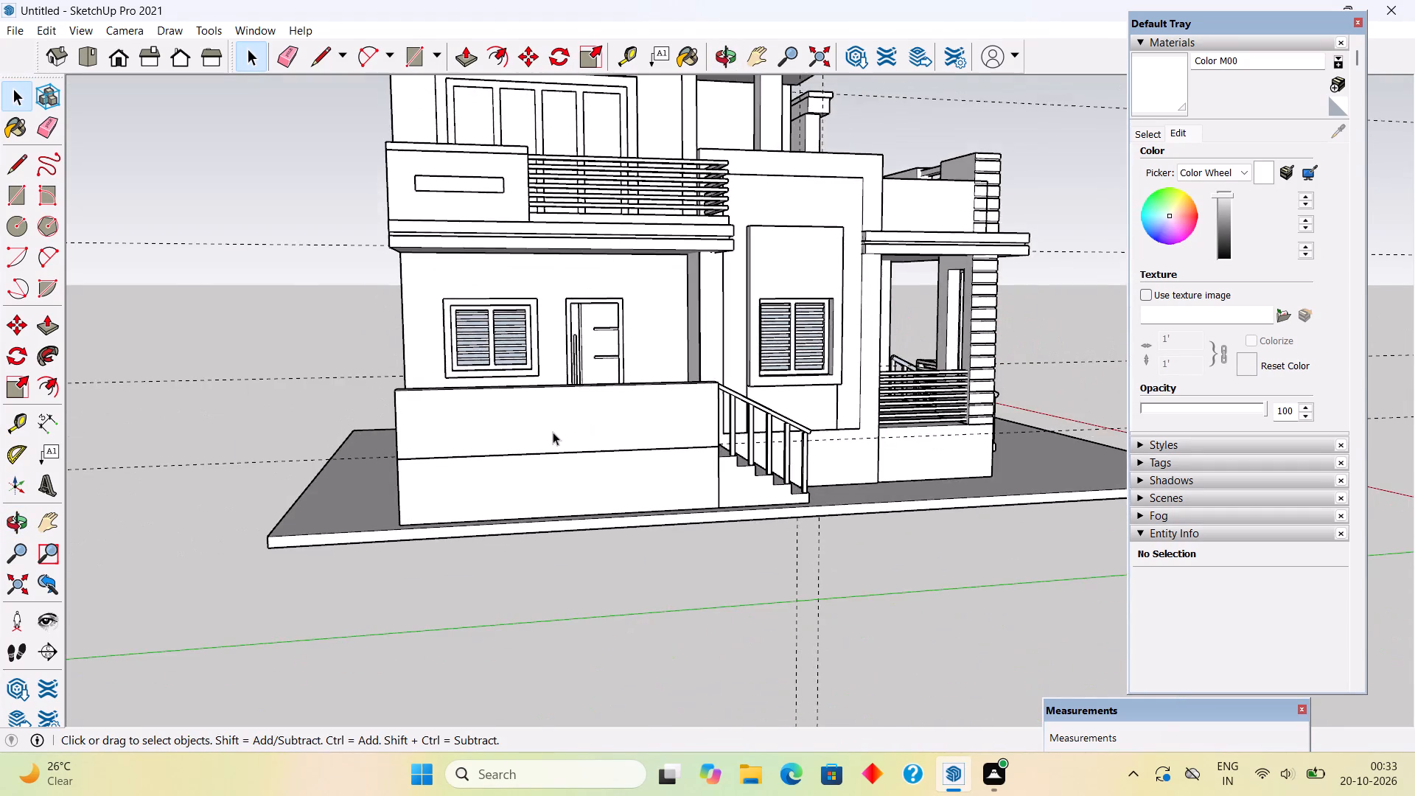
{"action": "scroll", "coordinate": [553, 432], "scroll_direction": "up", "scroll_amount": 5}
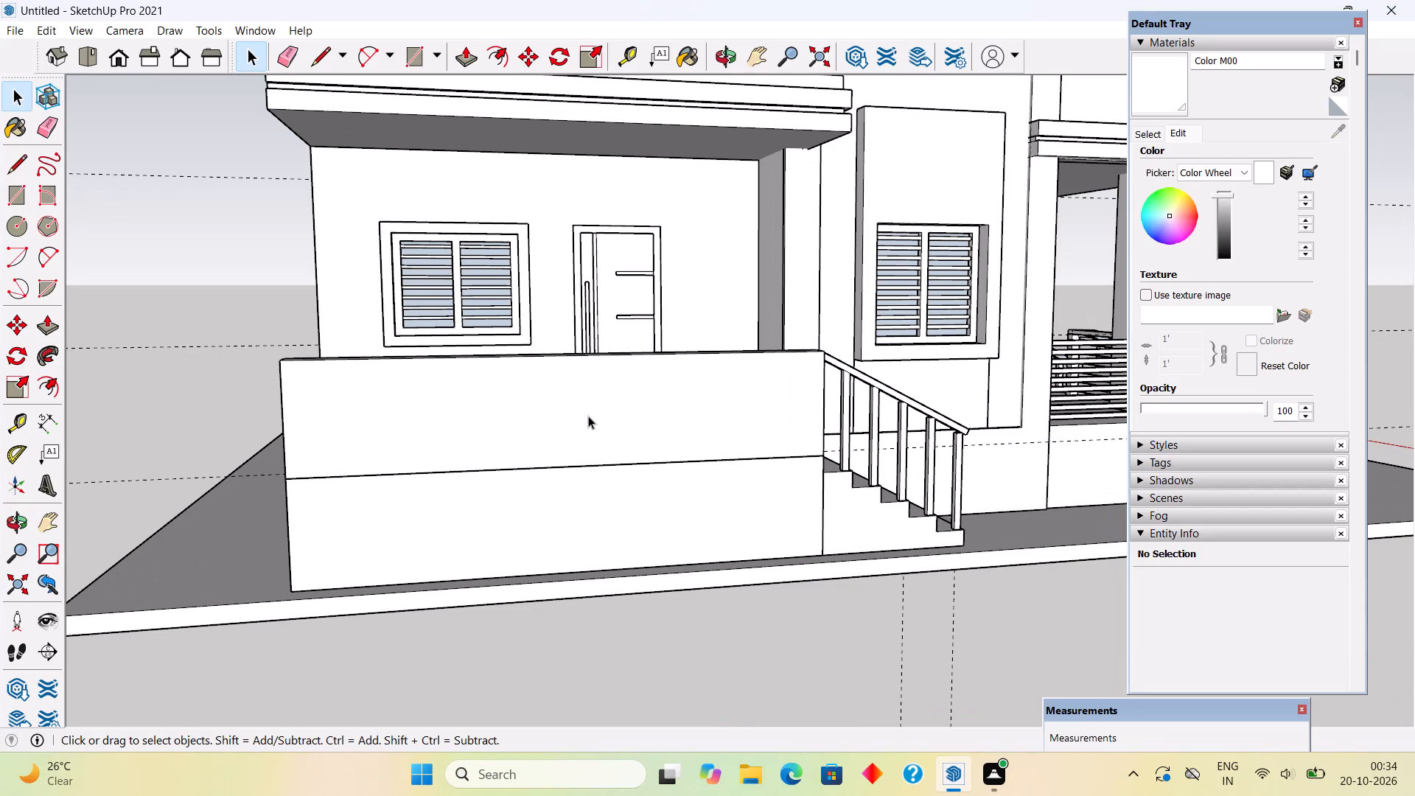
Place a guide line 3" out from the bottom edge of the plinth below the parapet wall.
{"action": "middle_click_drag", "start_coordinate": [519, 456], "coordinate": [450, 514]}
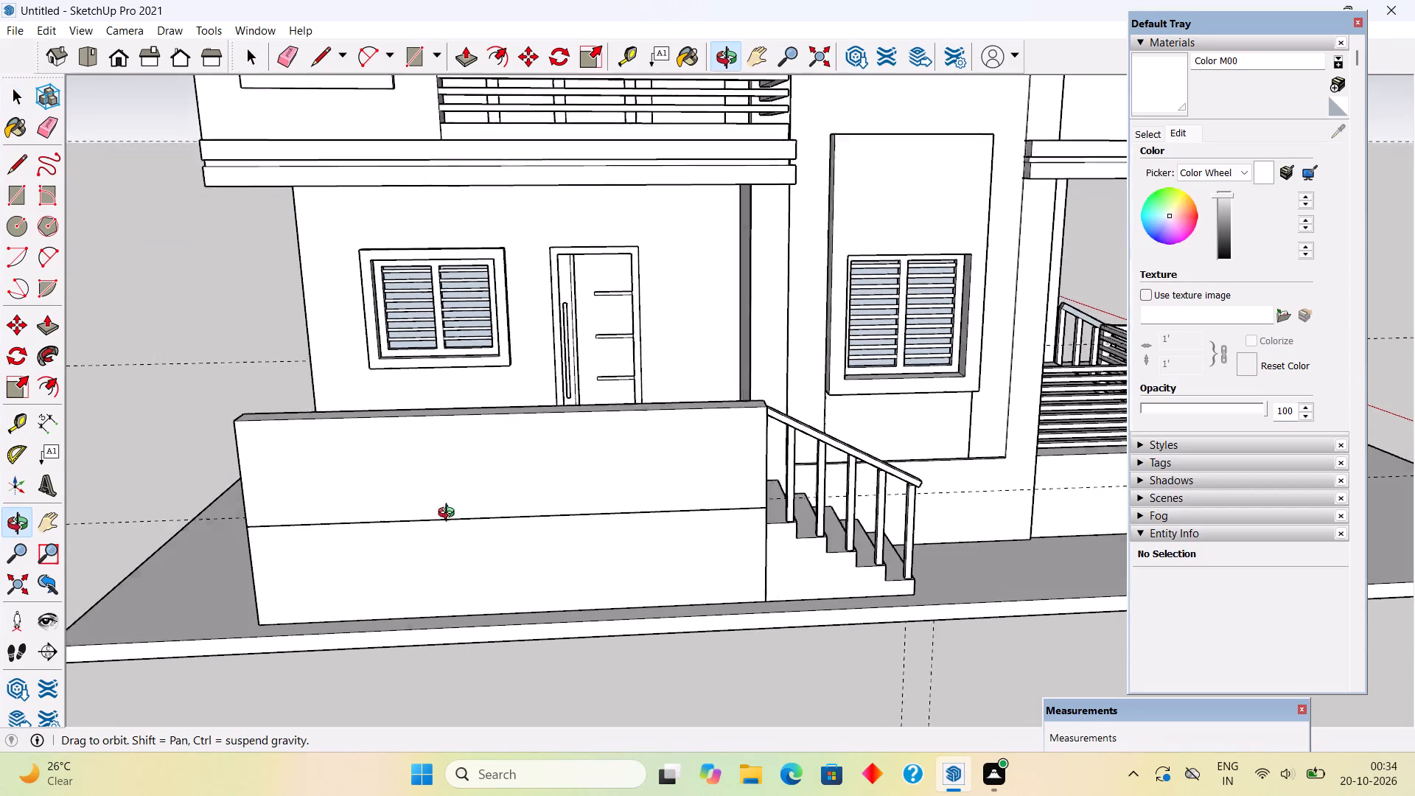
{"action": "middle_click_drag", "start_coordinate": [450, 514], "coordinate": [449, 515]}
{"action": "scroll", "coordinate": [371, 579], "scroll_direction": "up", "scroll_amount": 3}
{"action": "middle_click_drag", "start_coordinate": [368, 581], "coordinate": [347, 638]}
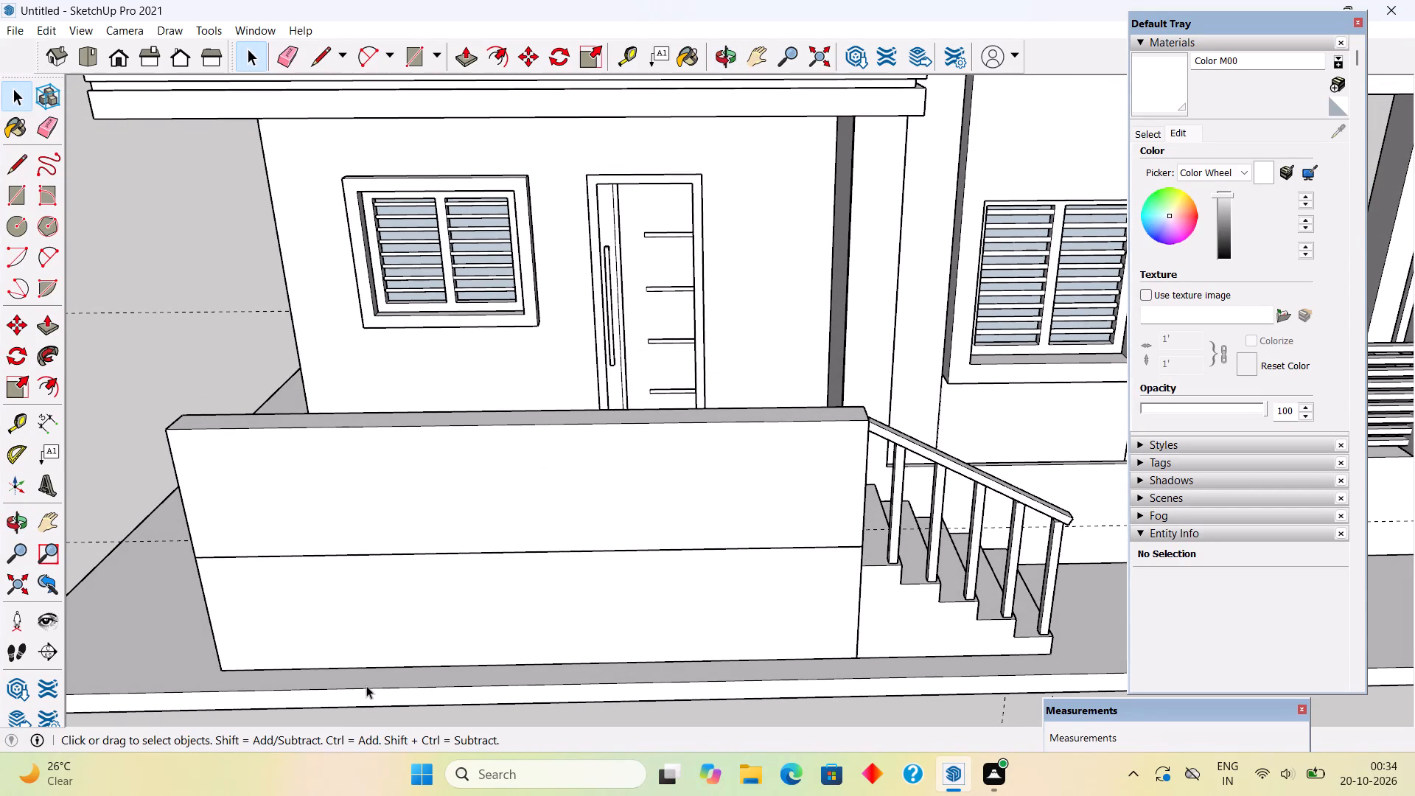
{"action": "key", "text": "t"}
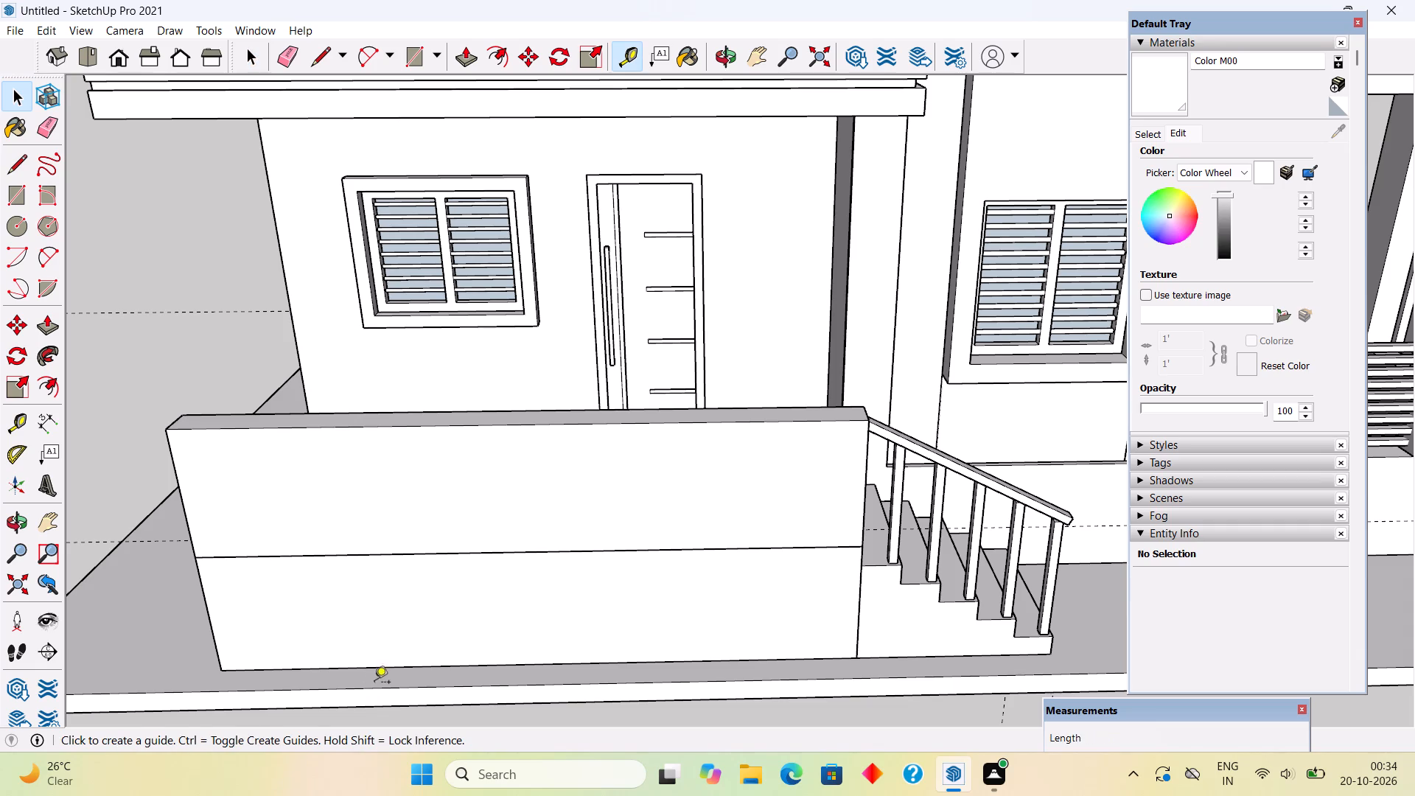
{"action": "left_click", "coordinate": [432, 663]}
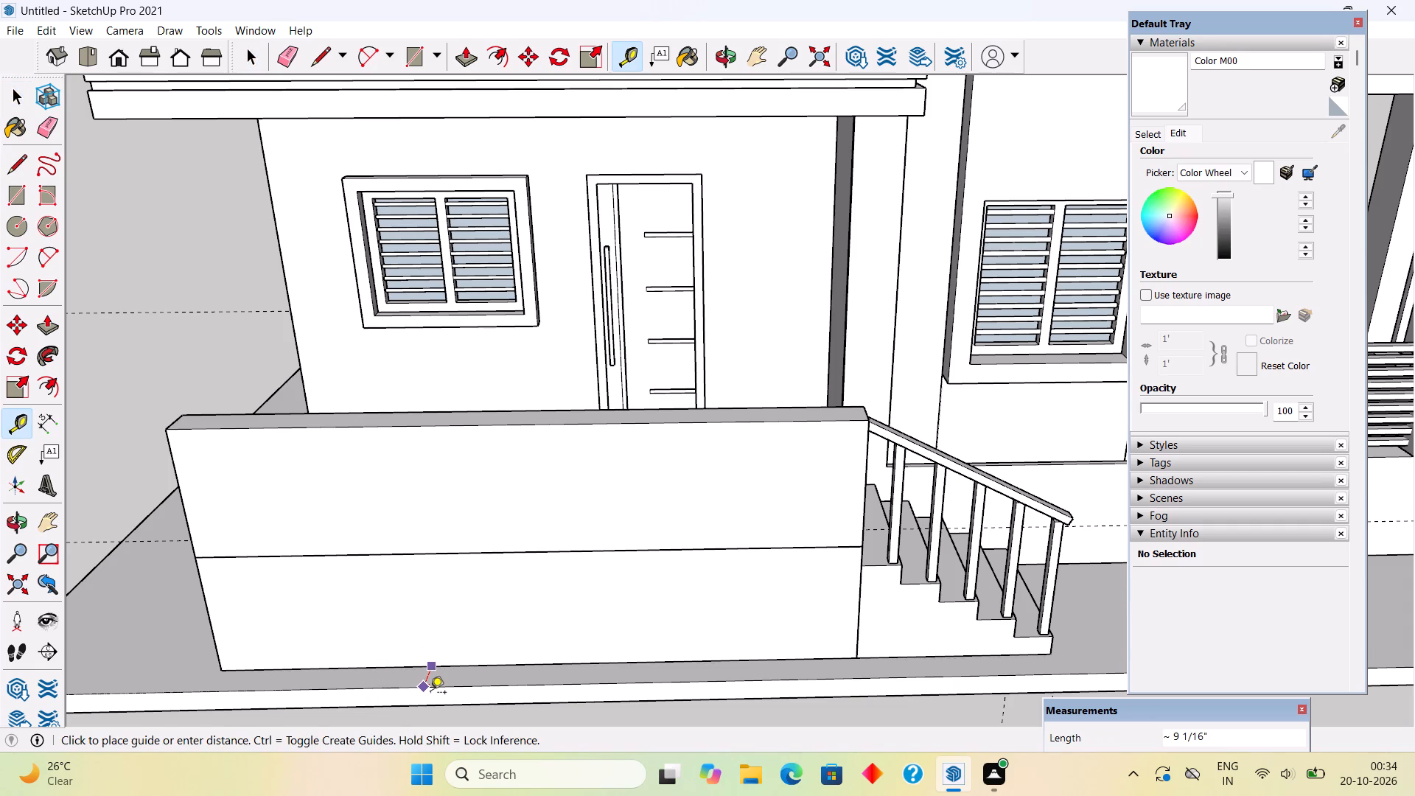
{"action": "type", "text": "3\""}
{"action": "key", "text": "Return"}
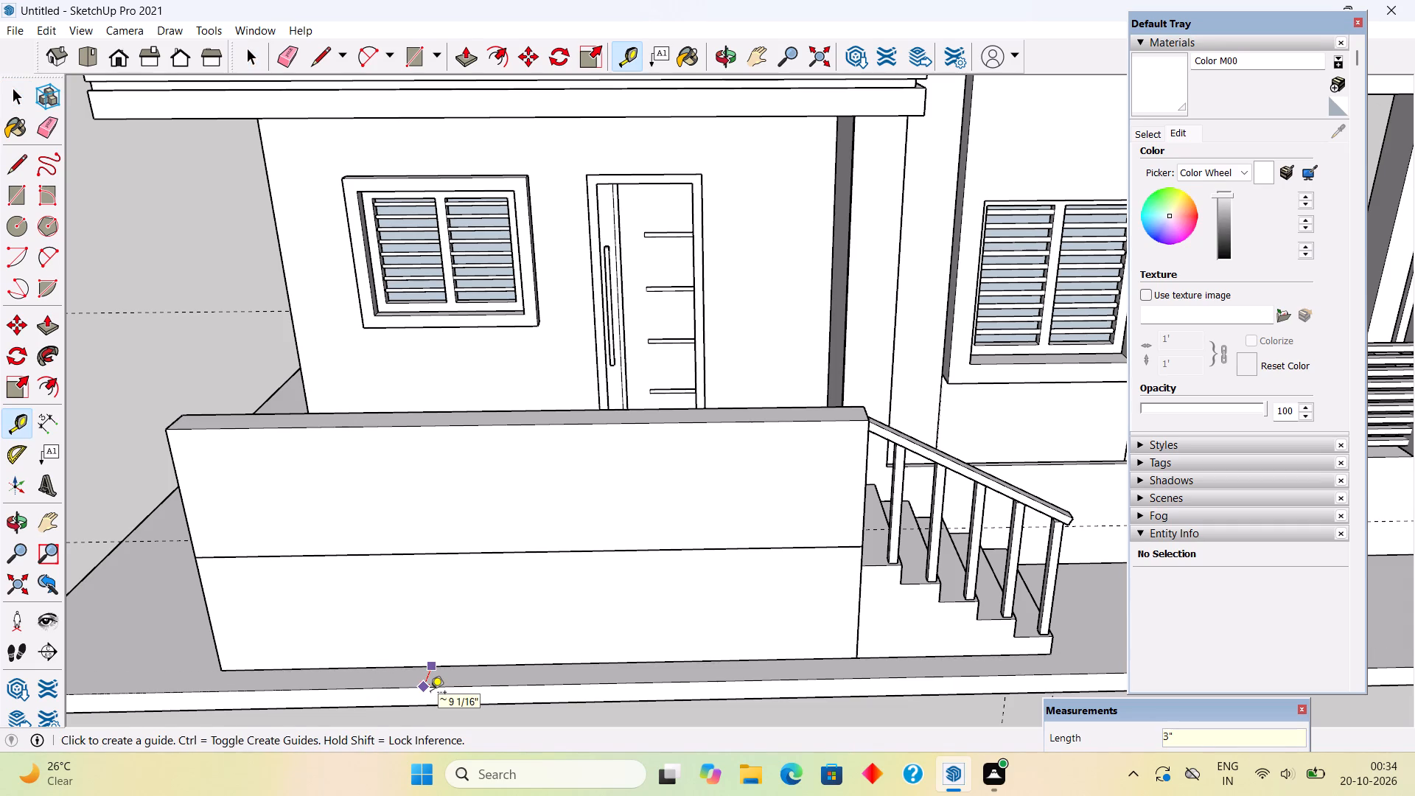
Add guide lines along the bottom edges of the plinth's side face and the lowest step's front face.
{"action": "scroll", "coordinate": [172, 683], "scroll_direction": "up", "scroll_amount": 3}
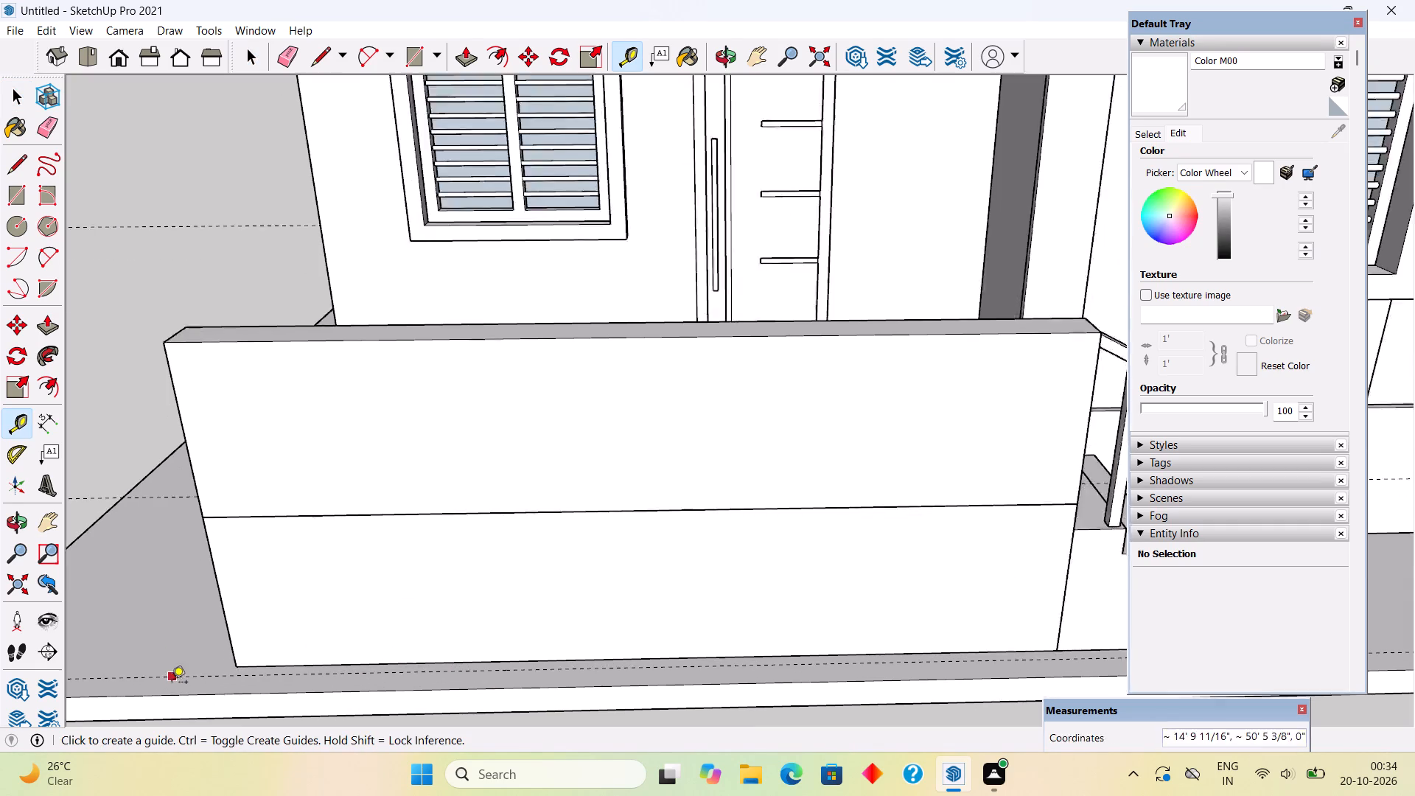
{"action": "scroll", "coordinate": [172, 683], "scroll_direction": "up", "scroll_amount": 1}
{"action": "middle_click_drag", "start_coordinate": [441, 661], "coordinate": [784, 643]}
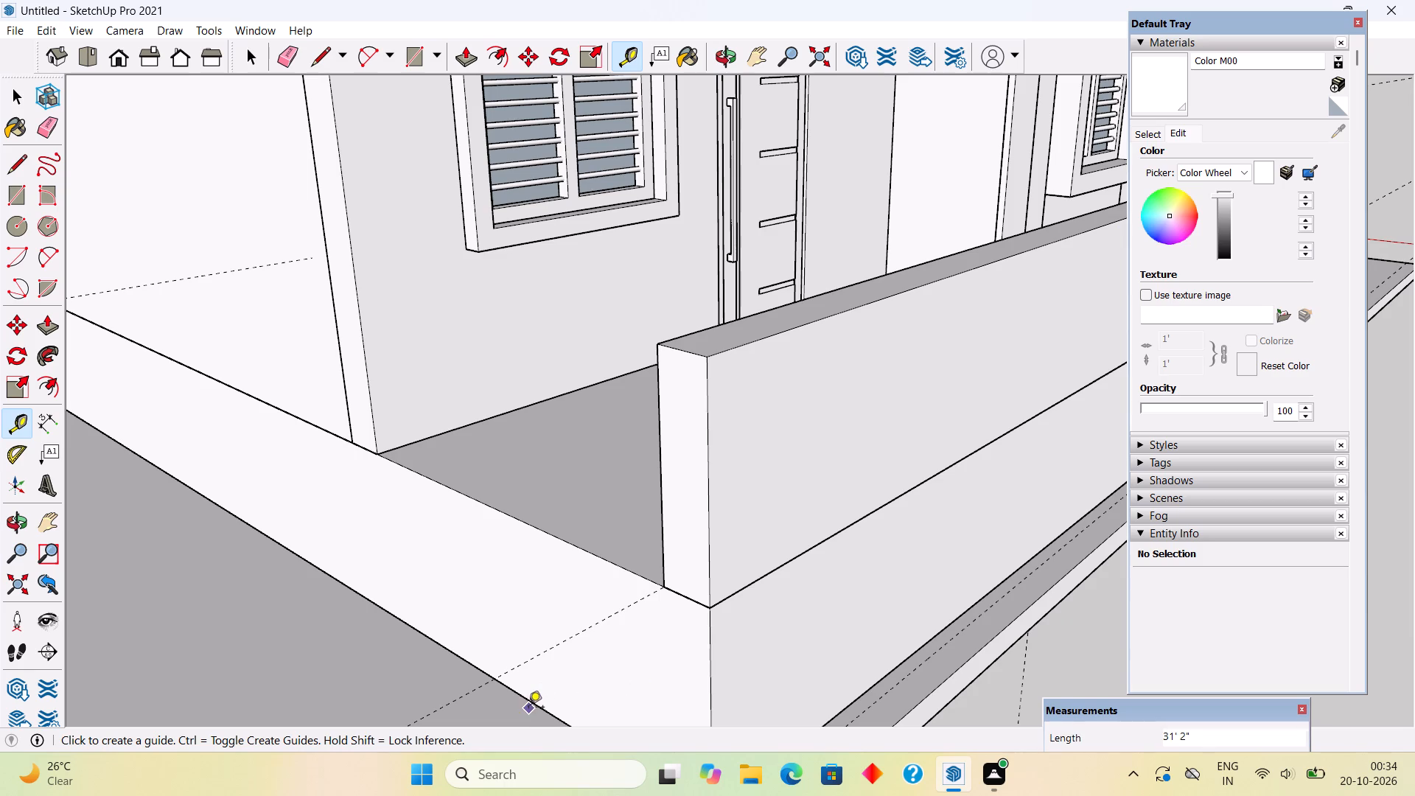
{"action": "double_click", "coordinate": [533, 705]}
{"action": "scroll", "coordinate": [842, 551], "scroll_direction": "down", "scroll_amount": 9}
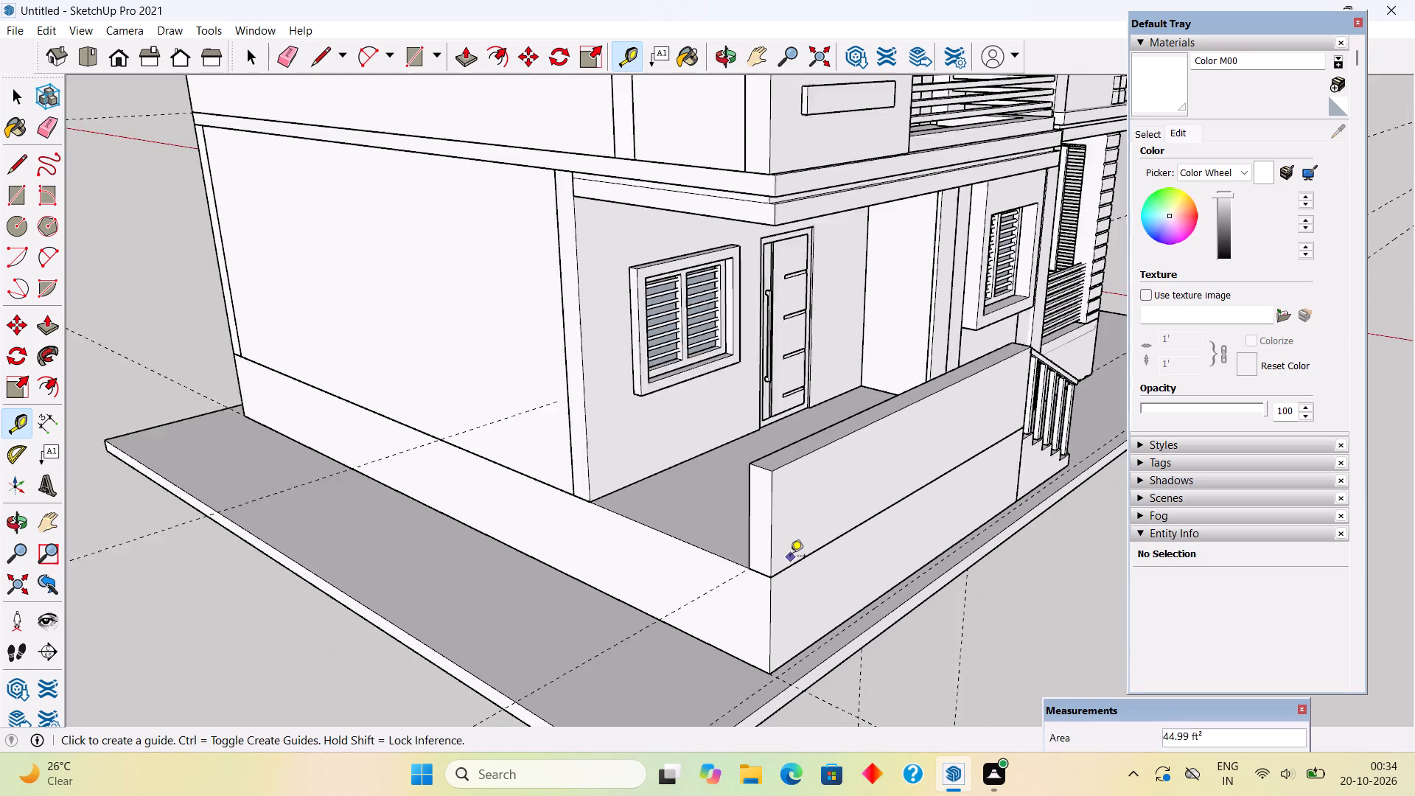
{"action": "middle_click_drag", "start_coordinate": [783, 570], "coordinate": [268, 607]}
{"action": "scroll", "coordinate": [827, 604], "scroll_direction": "up", "scroll_amount": 4}
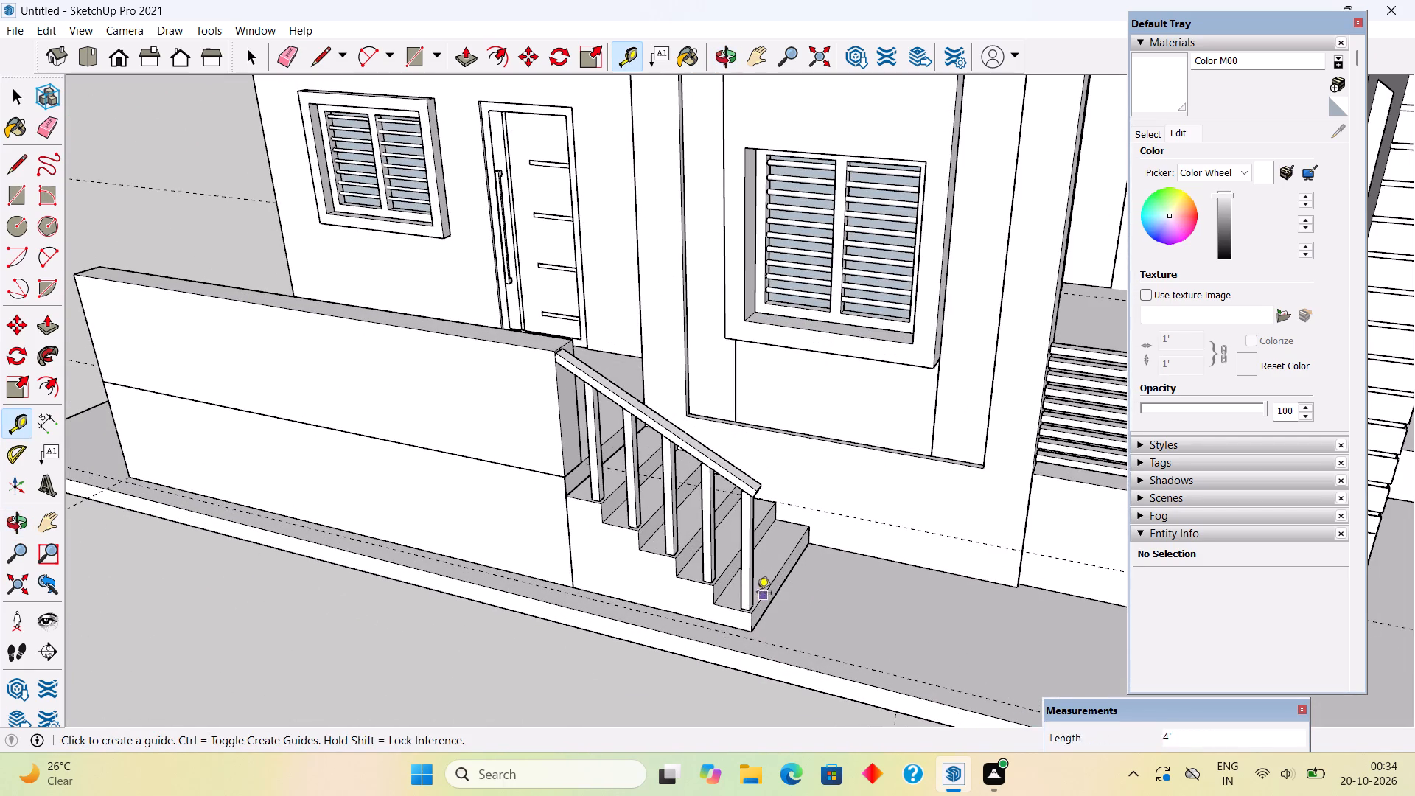
{"action": "double_click", "coordinate": [769, 610]}
{"action": "middle_click_drag", "start_coordinate": [801, 673], "coordinate": [810, 673]}
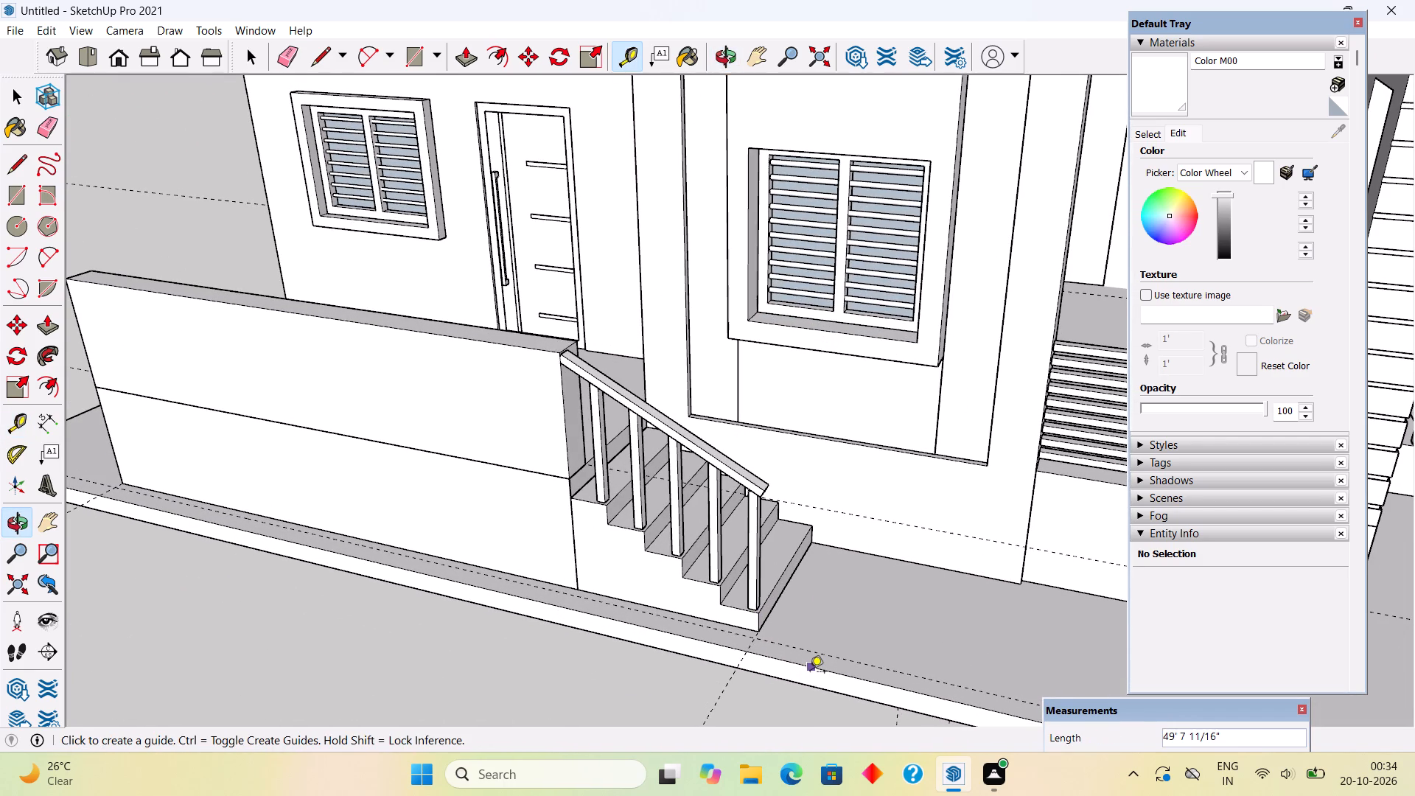
Draw a 19' 3" by 3" rectangle between the guides along the base of the plinth and side steps.
{"action": "key", "text": "r"}
{"action": "scroll", "coordinate": [743, 635], "scroll_direction": "up", "scroll_amount": 2}
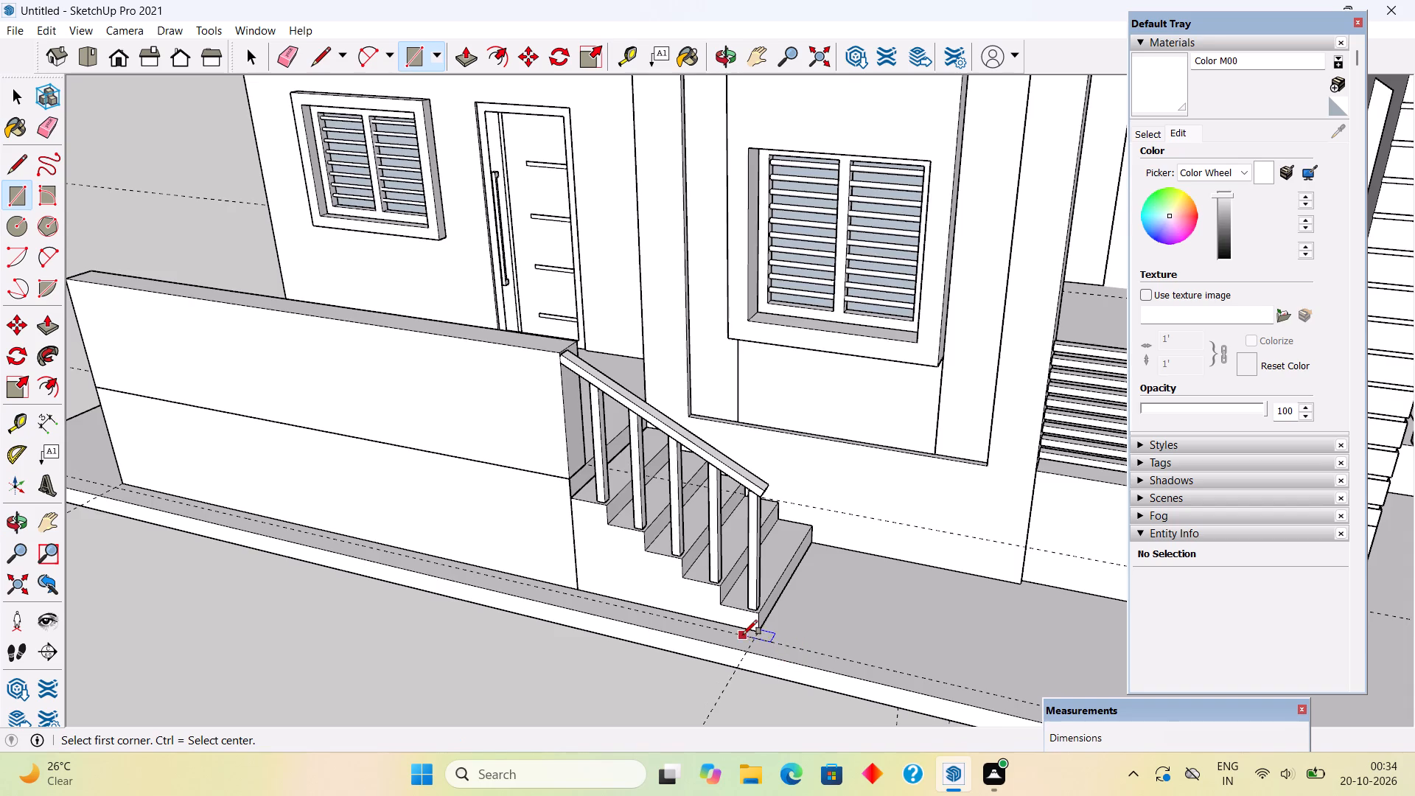
{"action": "scroll", "coordinate": [743, 635], "scroll_direction": "up", "scroll_amount": 3}
{"action": "left_click", "coordinate": [764, 637]}
{"action": "scroll", "coordinate": [531, 545], "scroll_direction": "down", "scroll_amount": 9}
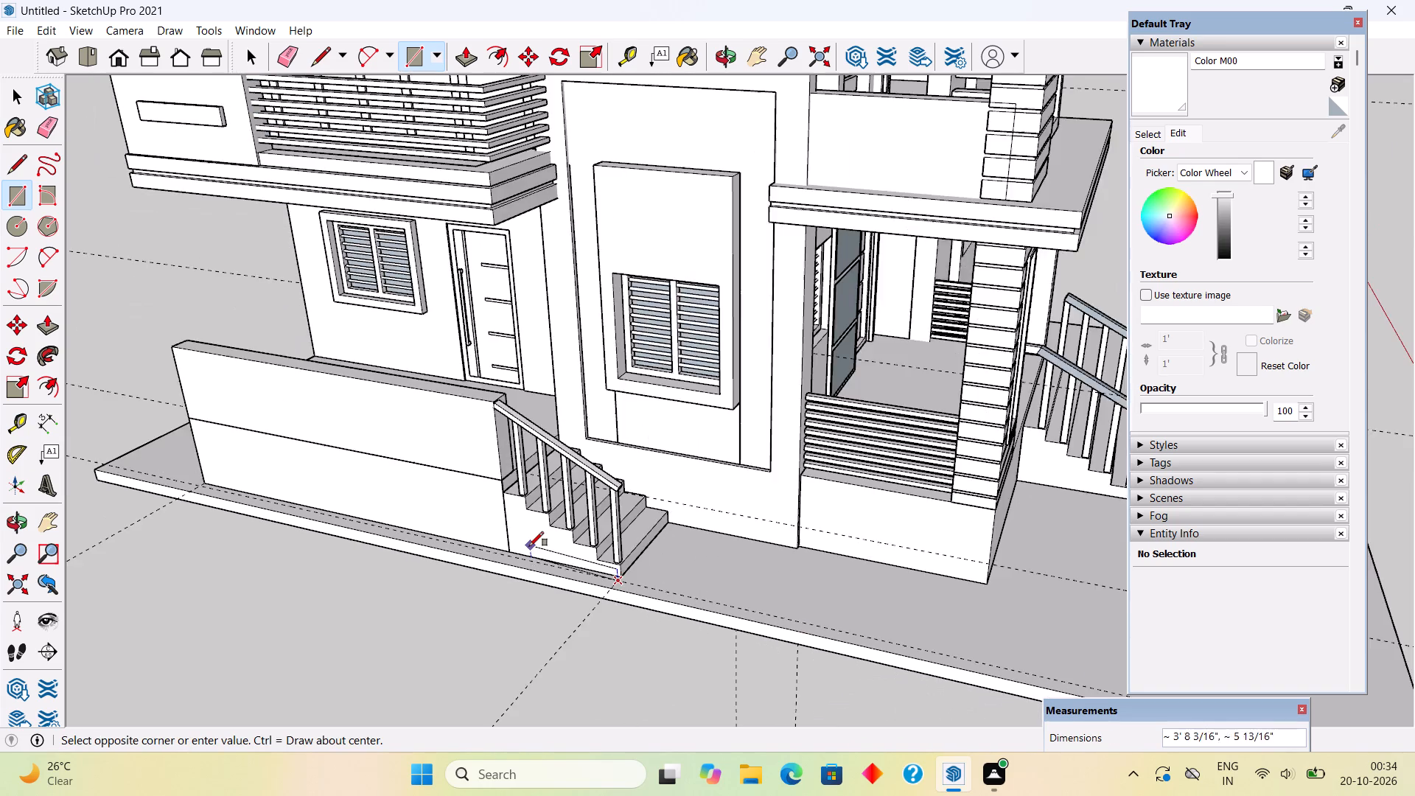
{"action": "scroll", "coordinate": [529, 546], "scroll_direction": "down", "scroll_amount": 5}
{"action": "scroll", "coordinate": [310, 475], "scroll_direction": "up", "scroll_amount": 16}
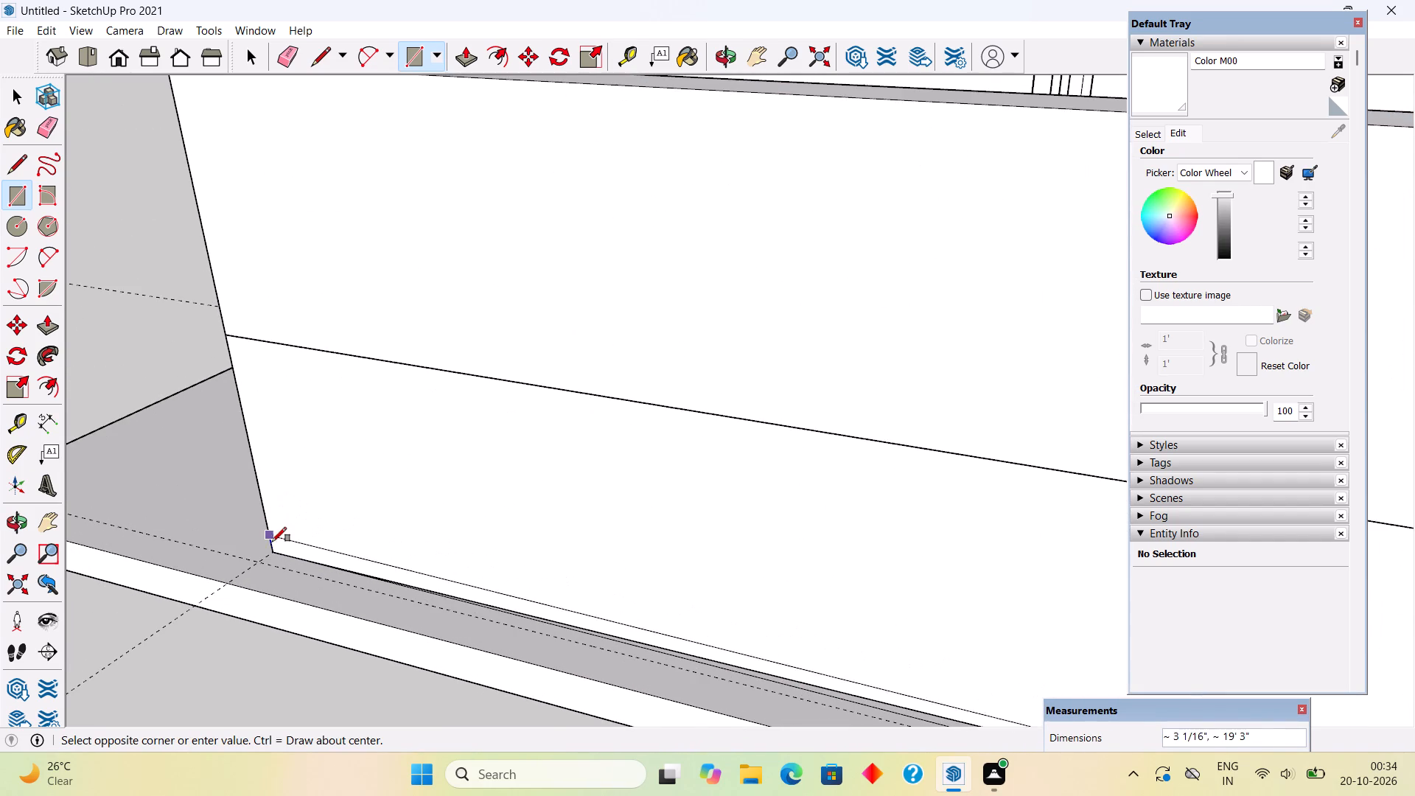
{"action": "scroll", "coordinate": [272, 542], "scroll_direction": "up", "scroll_amount": 4}
{"action": "left_click", "coordinate": [273, 551]}
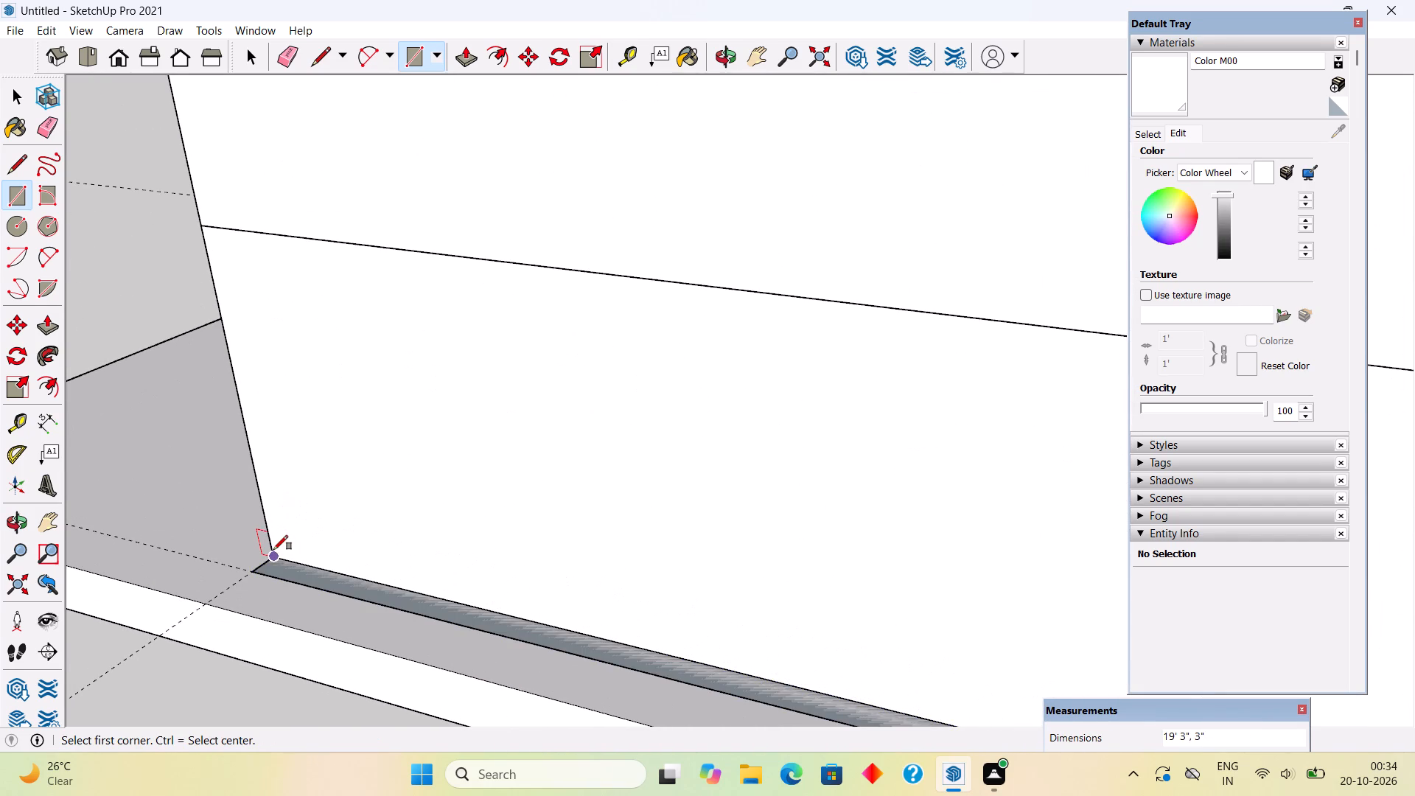
Extrude the 3" plinth strip upward 3' into a cladding panel and make it a group.
{"action": "key", "text": "p"}
{"action": "left_click", "coordinate": [305, 569]}
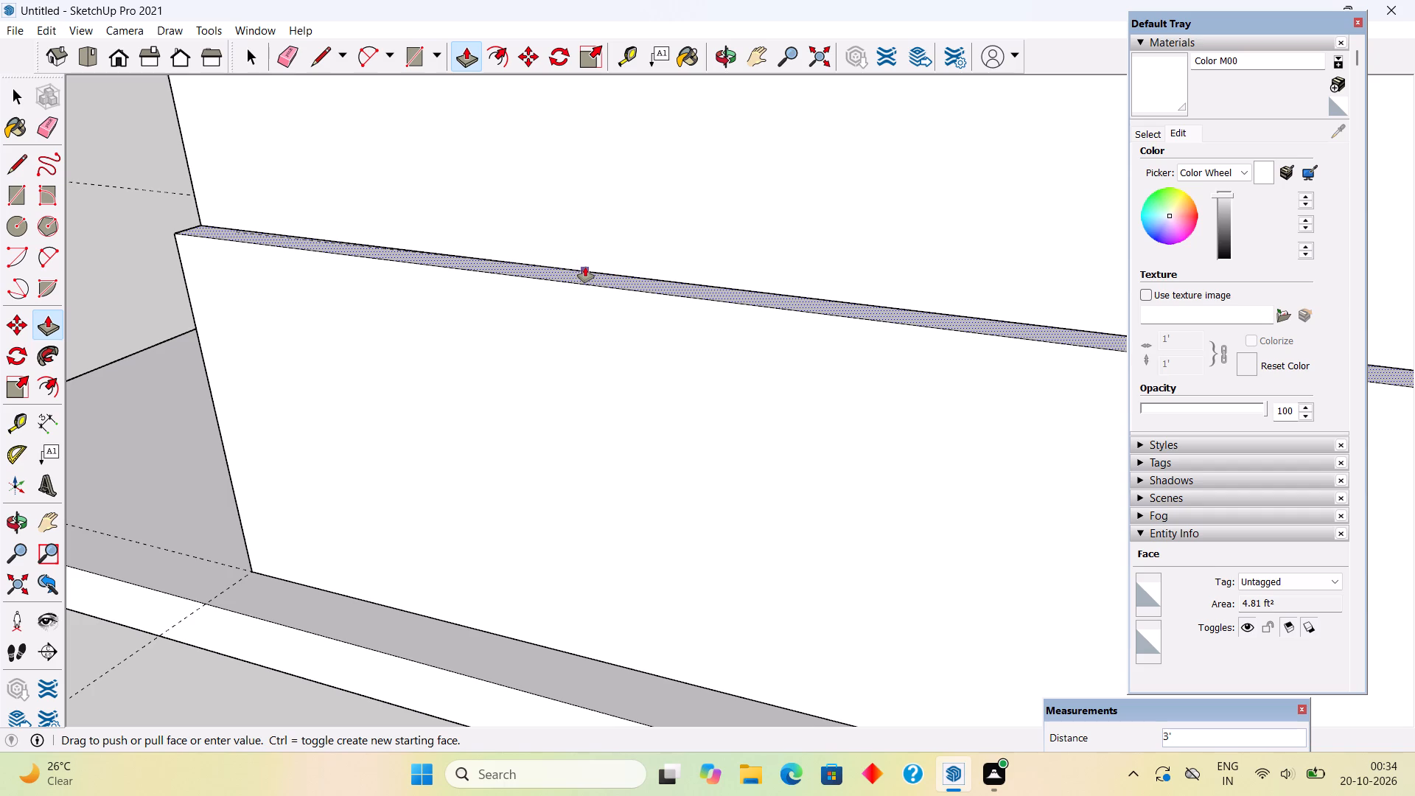
{"action": "left_click", "coordinate": [585, 267]}
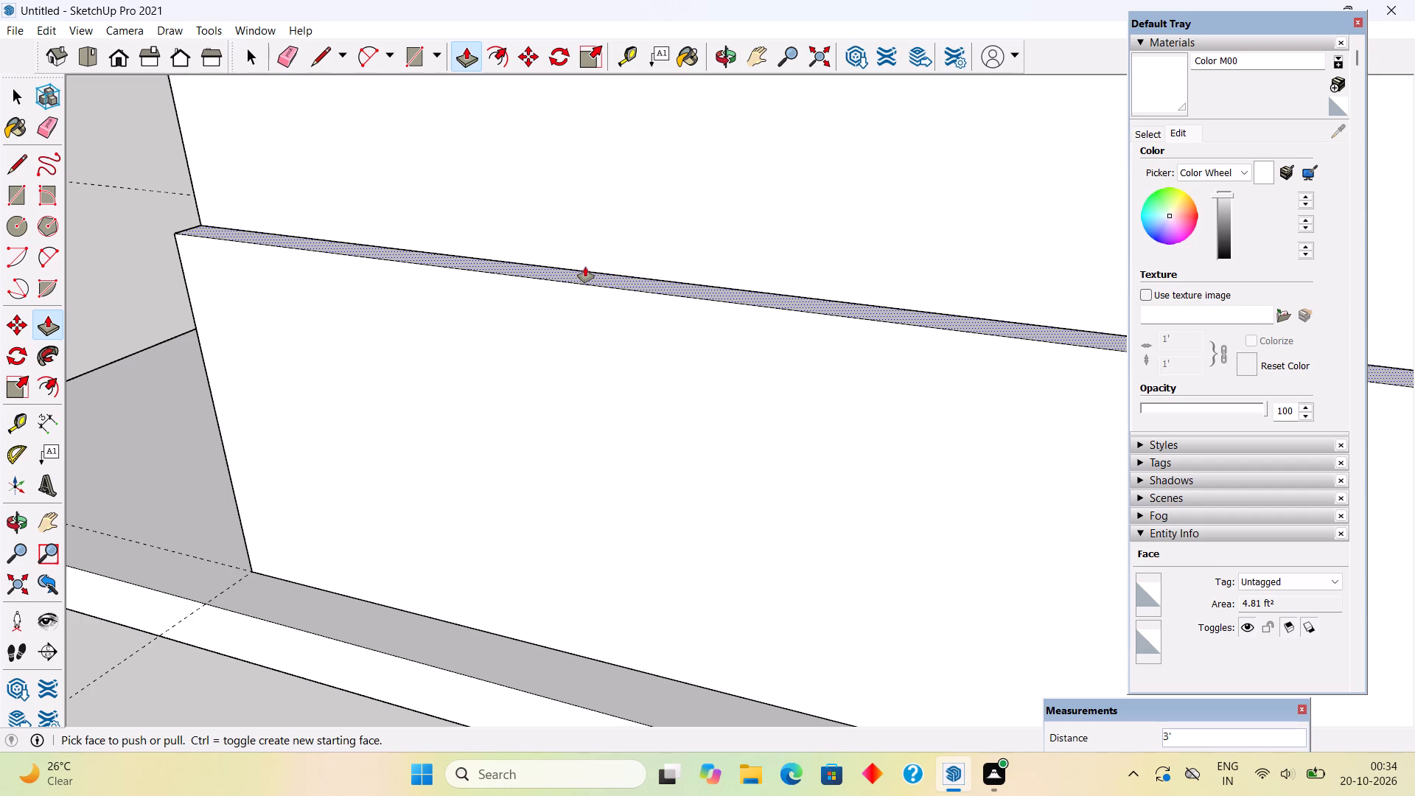
{"action": "key", "text": "space"}
{"action": "type", "text": "r"}
{"action": "key", "text": "space"}
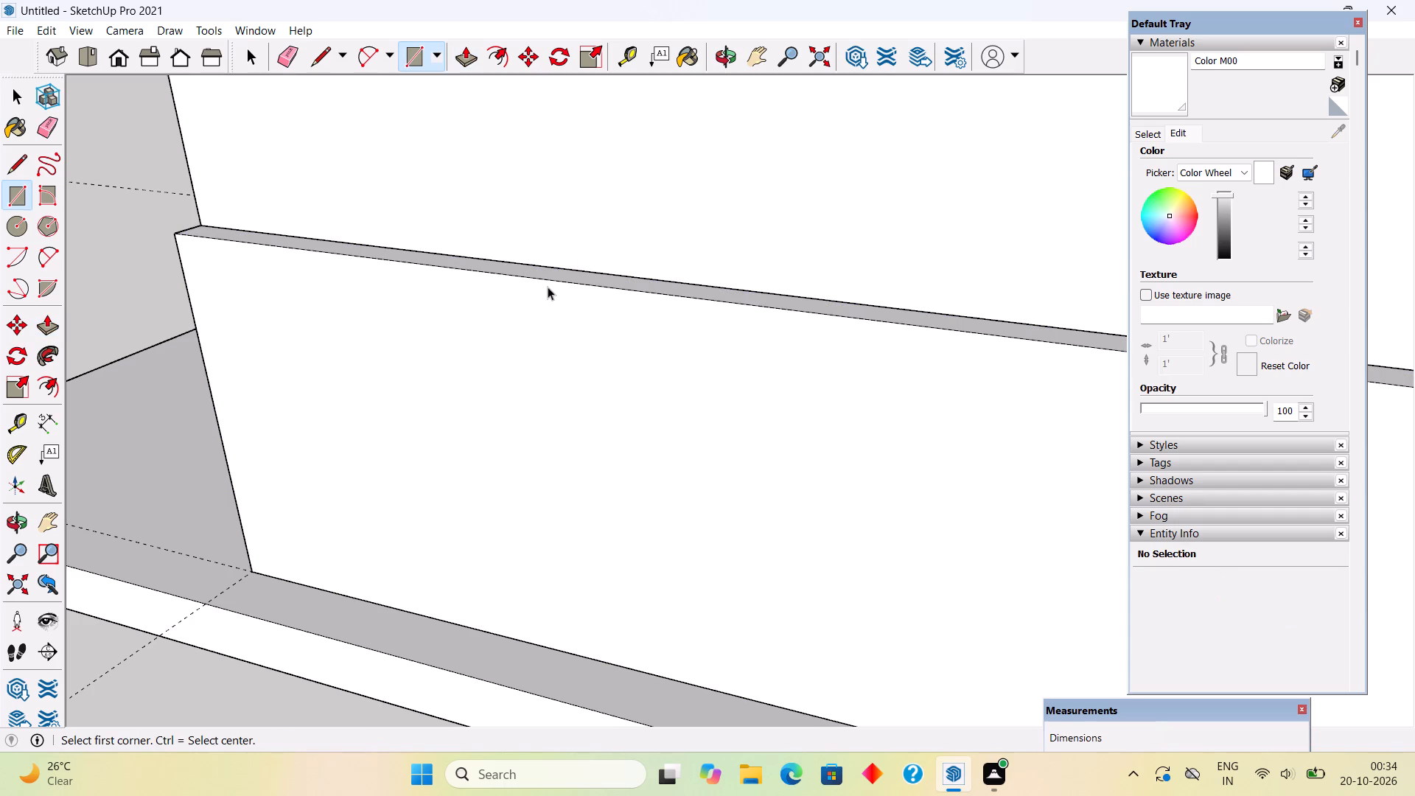
{"action": "triple_click", "coordinate": [548, 287]}
{"action": "right_click", "coordinate": [548, 287]}
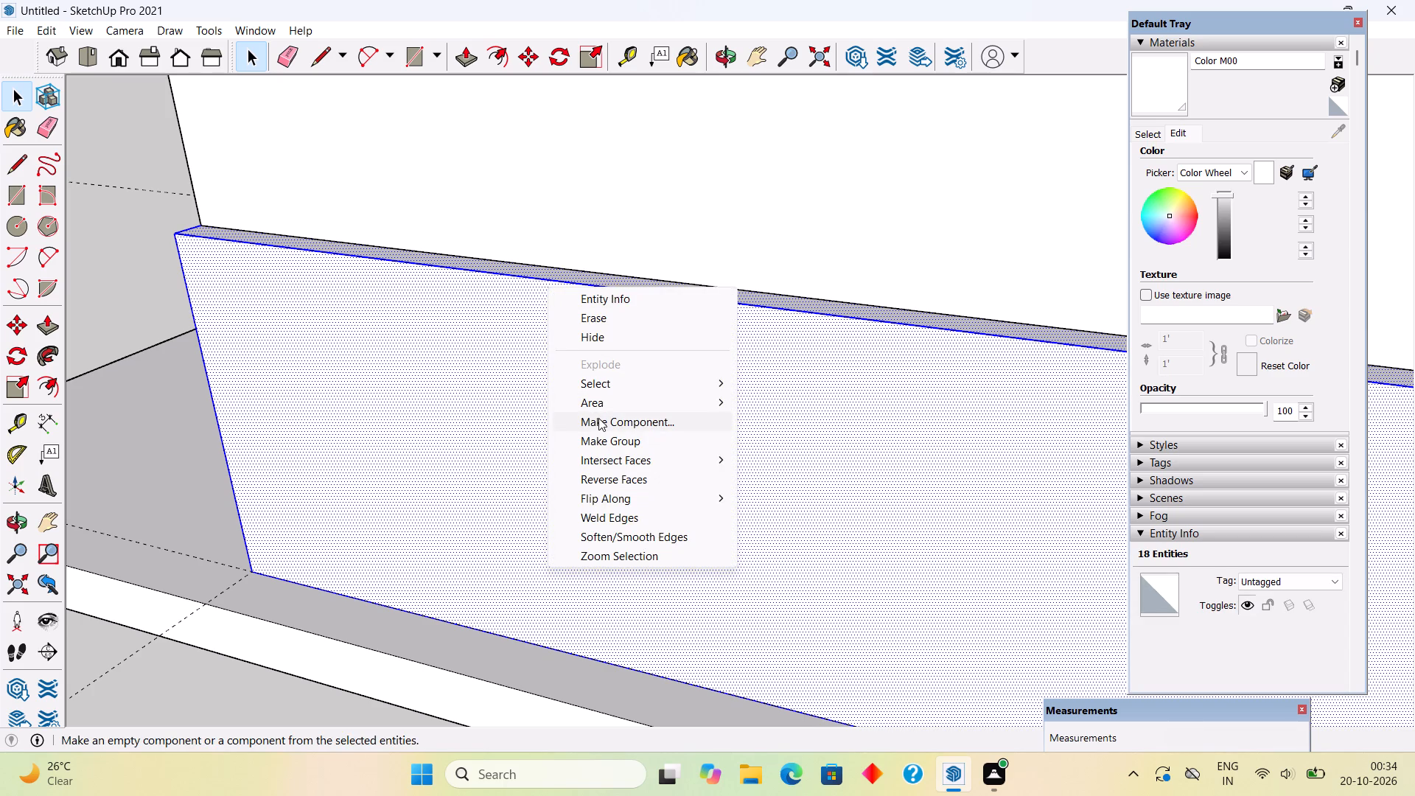
{"action": "left_click", "coordinate": [606, 442]}
Draw a 3" wide rectangle along the cladding panel's top, from its outer rear corner to the parapet wall's step-side end.
{"action": "middle_click_drag", "start_coordinate": [583, 327], "coordinate": [536, 394]}
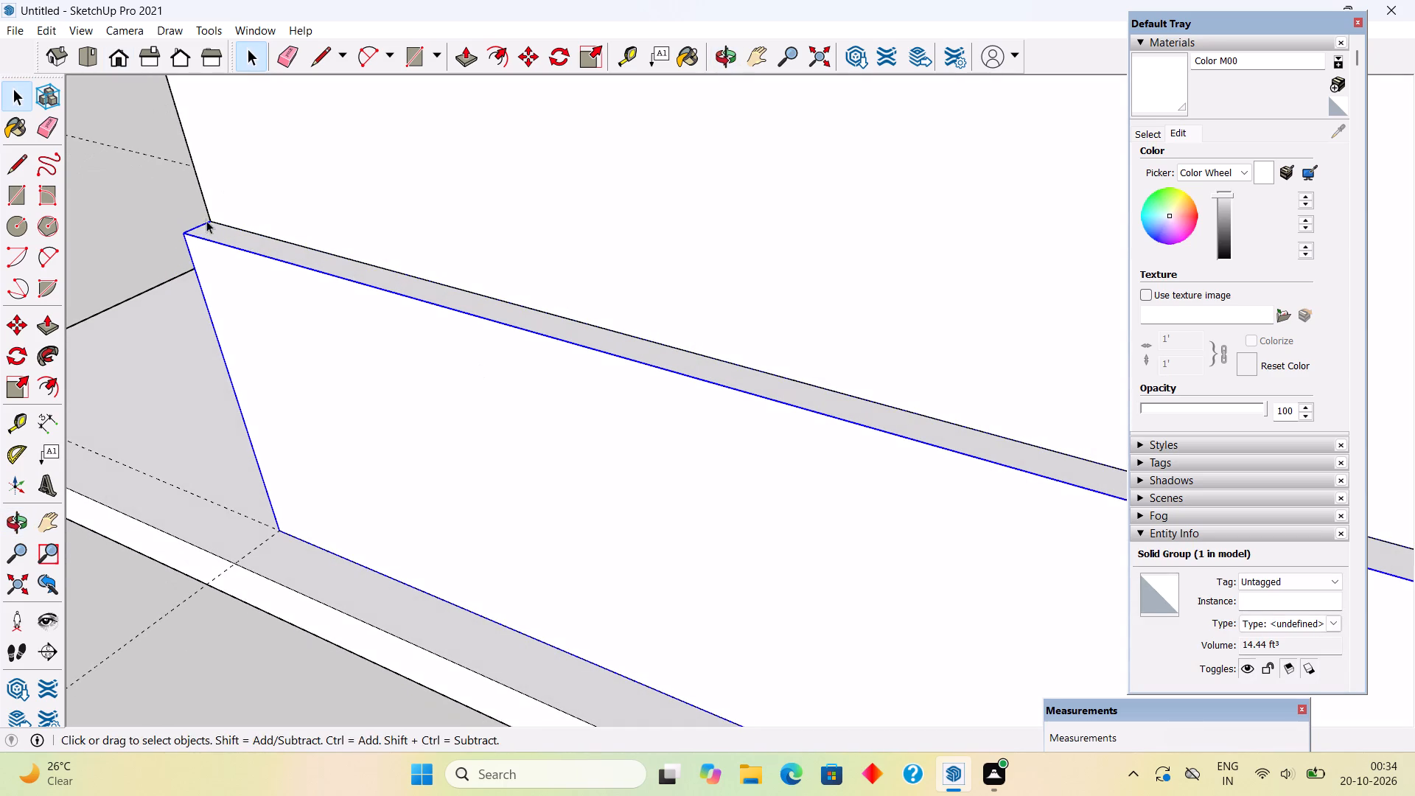
{"action": "left_click", "coordinate": [145, 164]}
{"action": "key", "text": "r"}
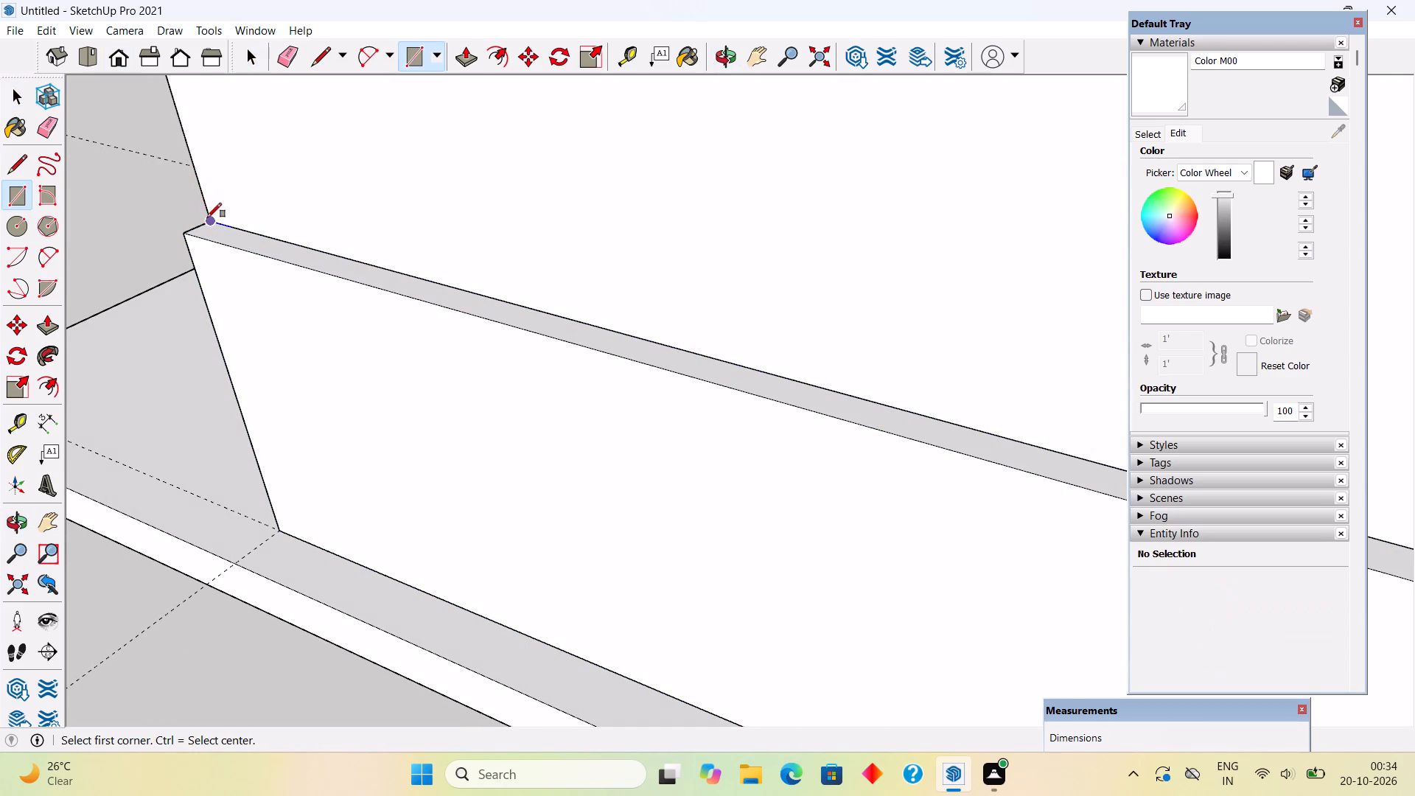
{"action": "left_click", "coordinate": [207, 217]}
{"action": "scroll", "coordinate": [238, 264], "scroll_direction": "down", "scroll_amount": 9}
{"action": "scroll", "coordinate": [238, 264], "scroll_direction": "up", "scroll_amount": 1}
{"action": "scroll", "coordinate": [238, 264], "scroll_direction": "down", "scroll_amount": 8}
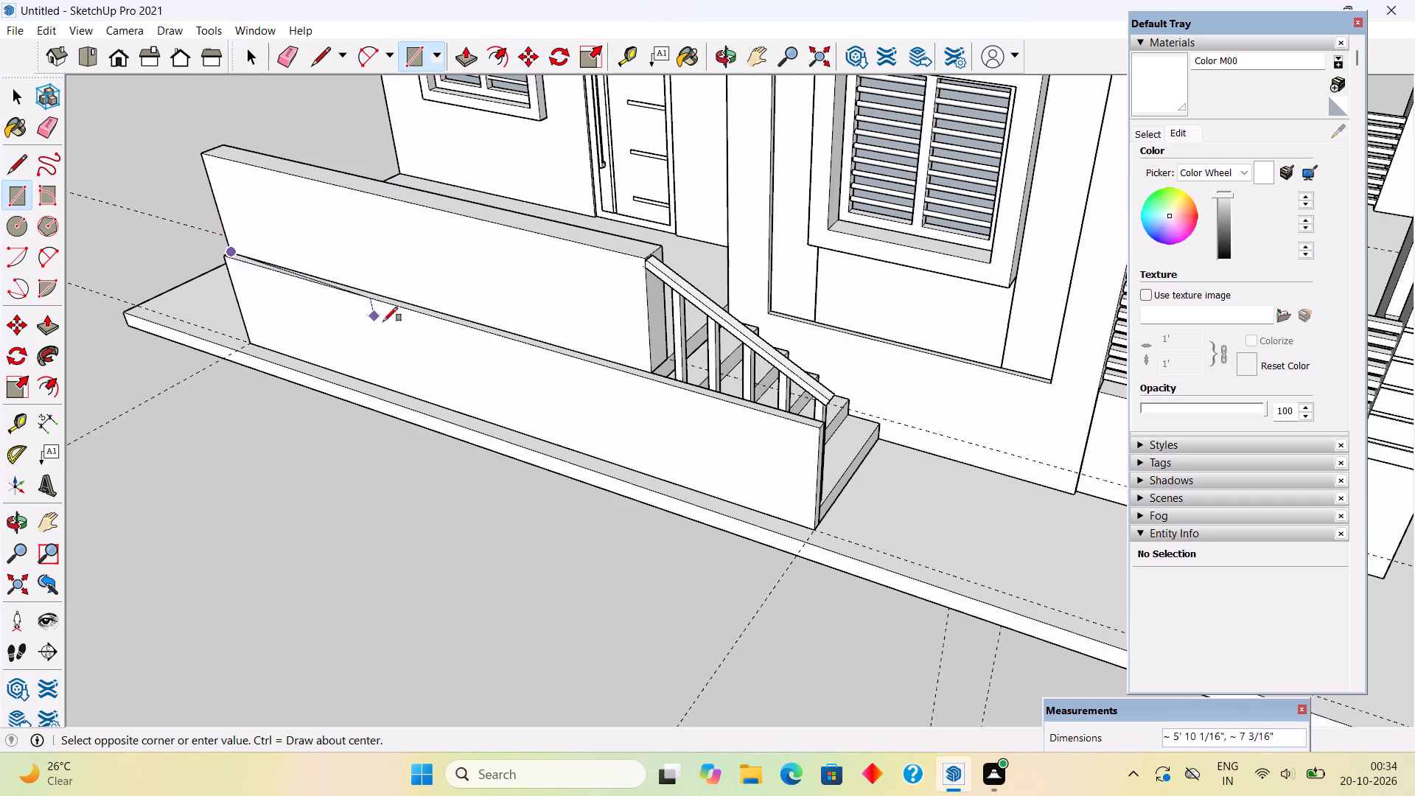
{"action": "scroll", "coordinate": [666, 388], "scroll_direction": "up", "scroll_amount": 8}
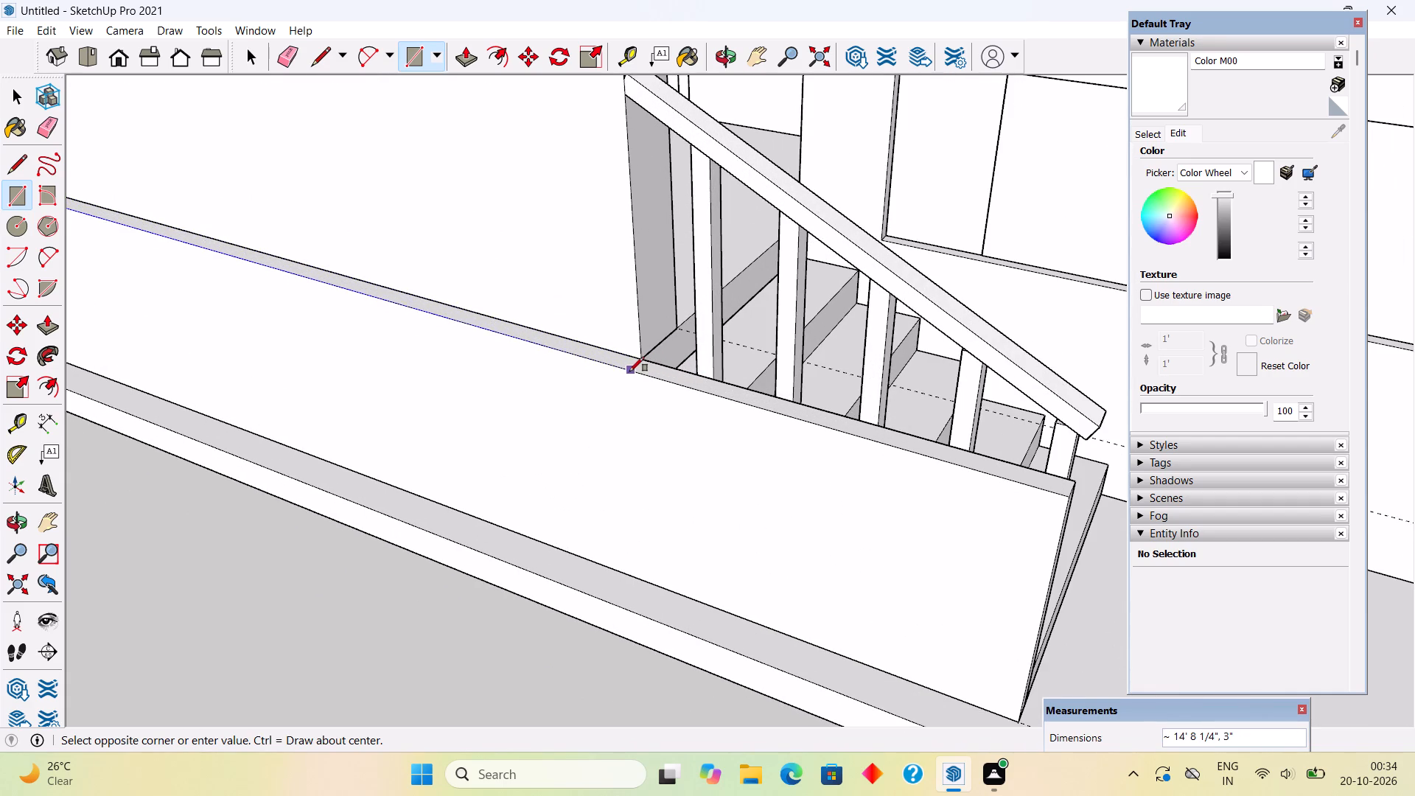
{"action": "left_click", "coordinate": [640, 374]}
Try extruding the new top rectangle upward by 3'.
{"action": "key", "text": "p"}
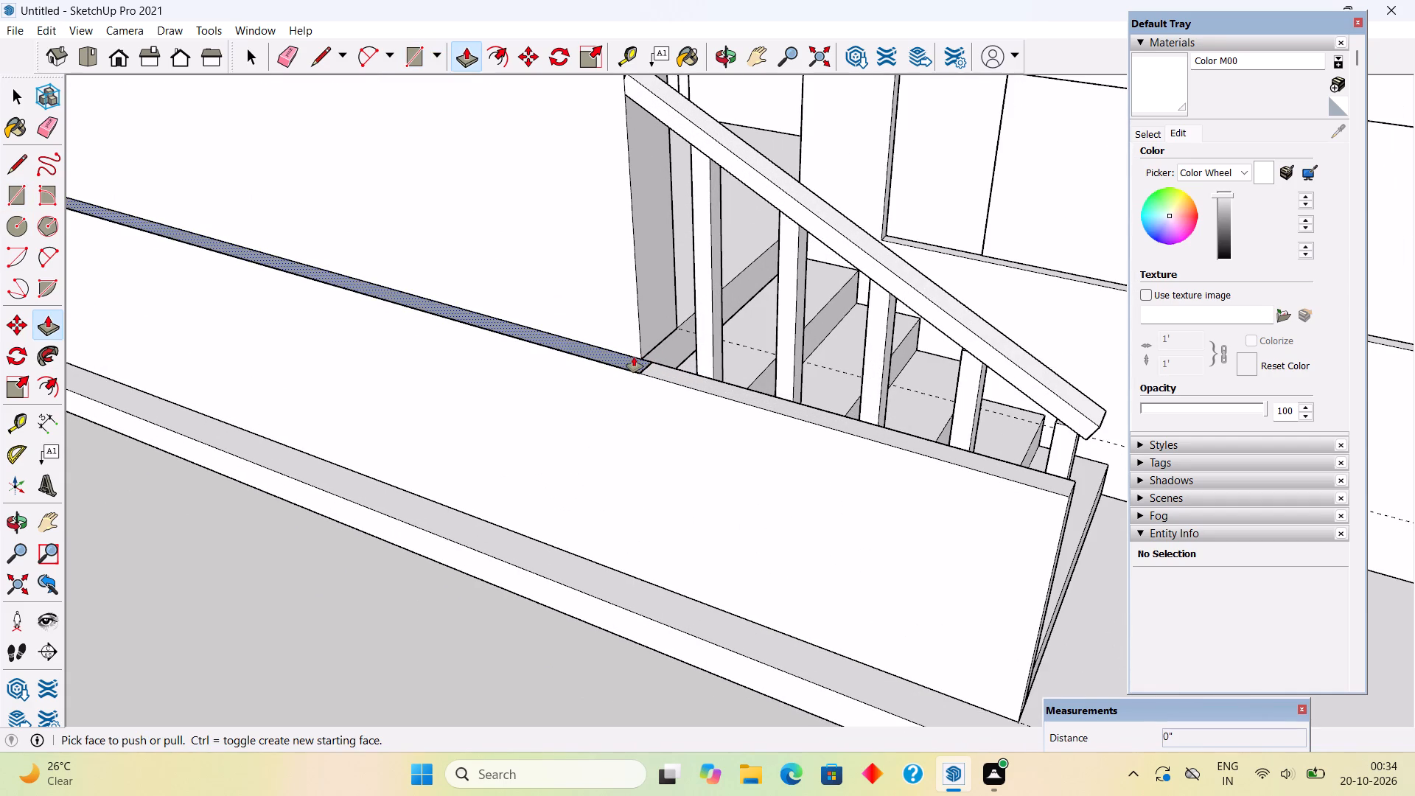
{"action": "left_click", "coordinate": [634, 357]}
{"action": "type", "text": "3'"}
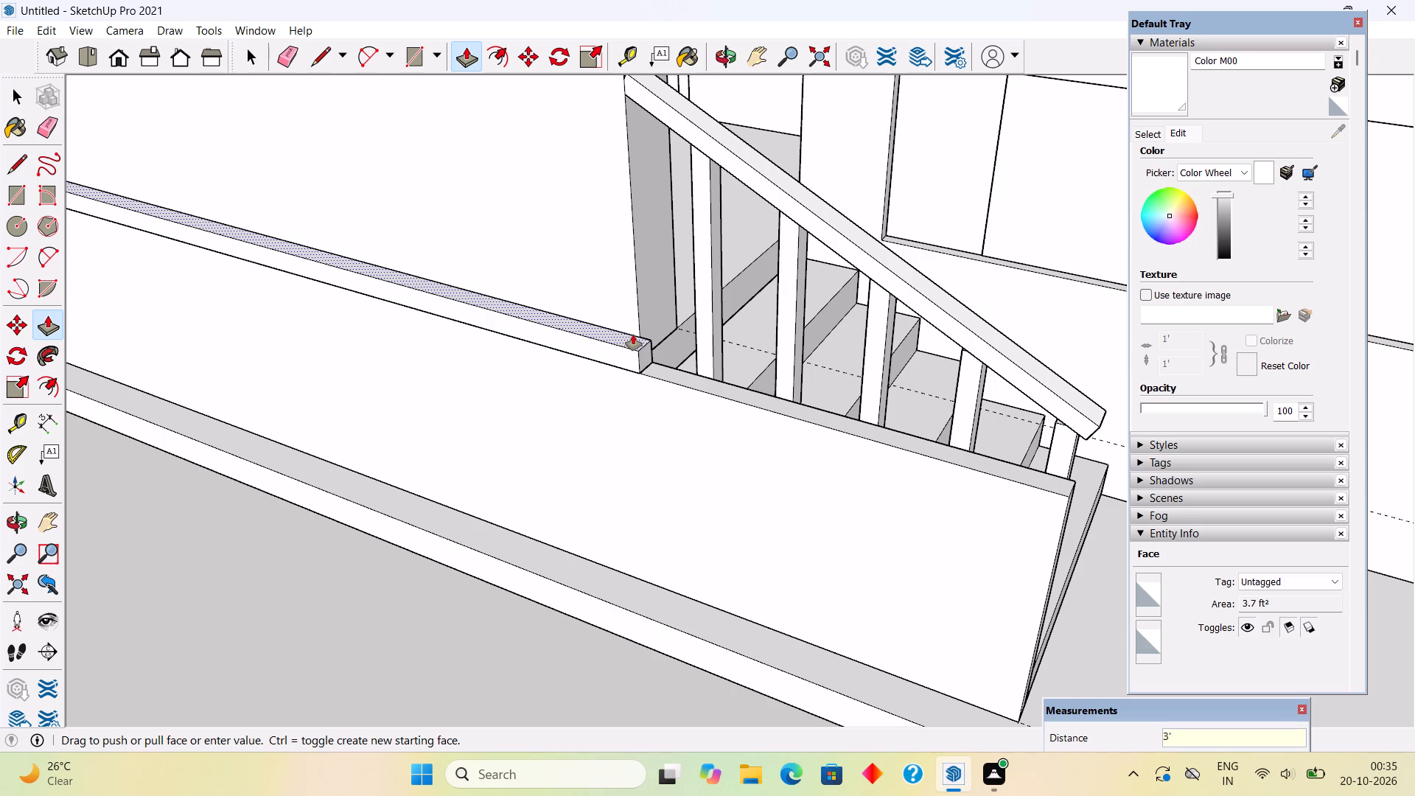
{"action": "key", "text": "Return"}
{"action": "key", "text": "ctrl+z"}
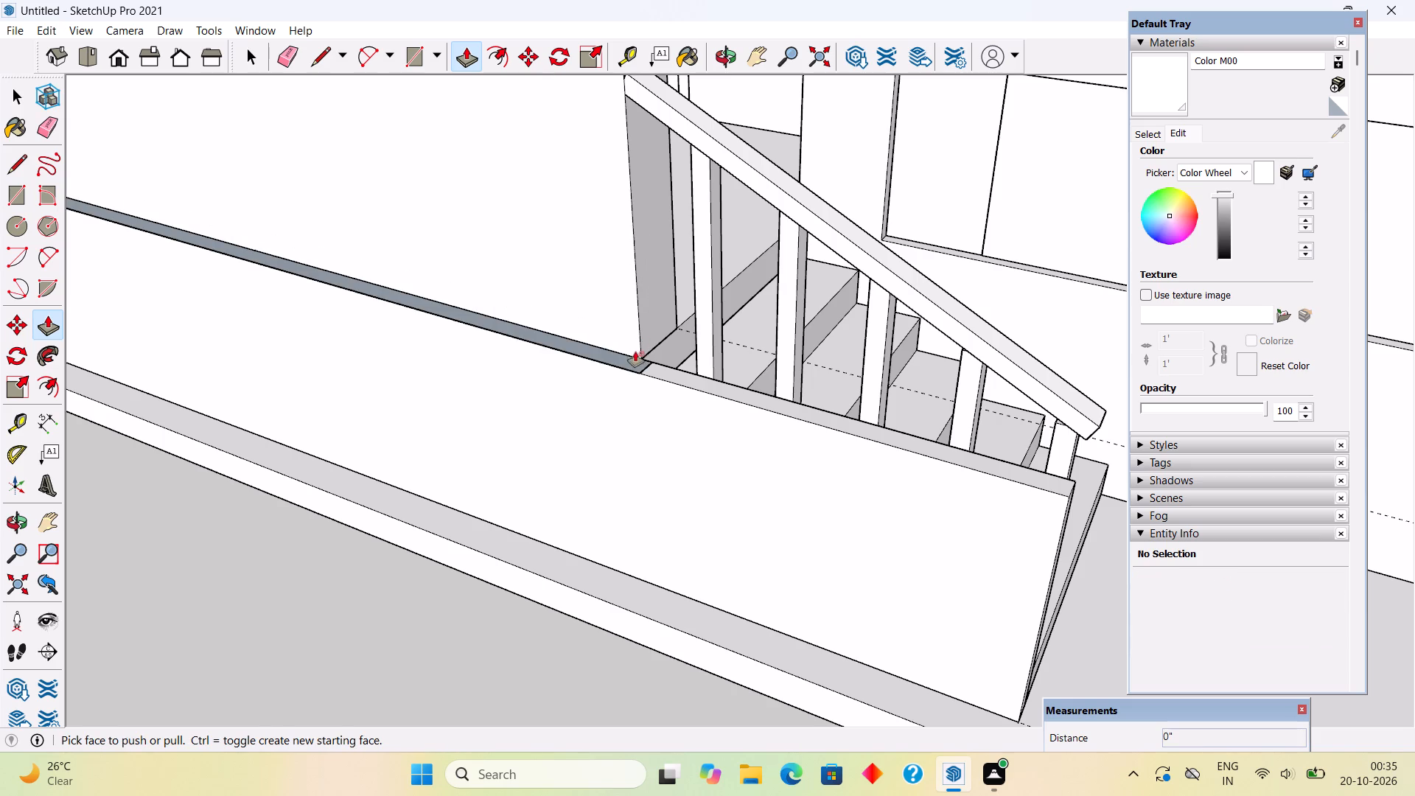
Extrude the rectangle on top of the cladding panel upward 3" to form a cap strip.
{"action": "left_click", "coordinate": [635, 360]}
{"action": "type", "text": "3\""}
{"action": "key", "text": "Return"}
{"action": "key", "text": "space"}
Inside the cladding group, push the panel's step-side end face back to the end of the cap strip.
{"action": "middle_click_drag", "start_coordinate": [805, 429], "coordinate": [669, 251]}
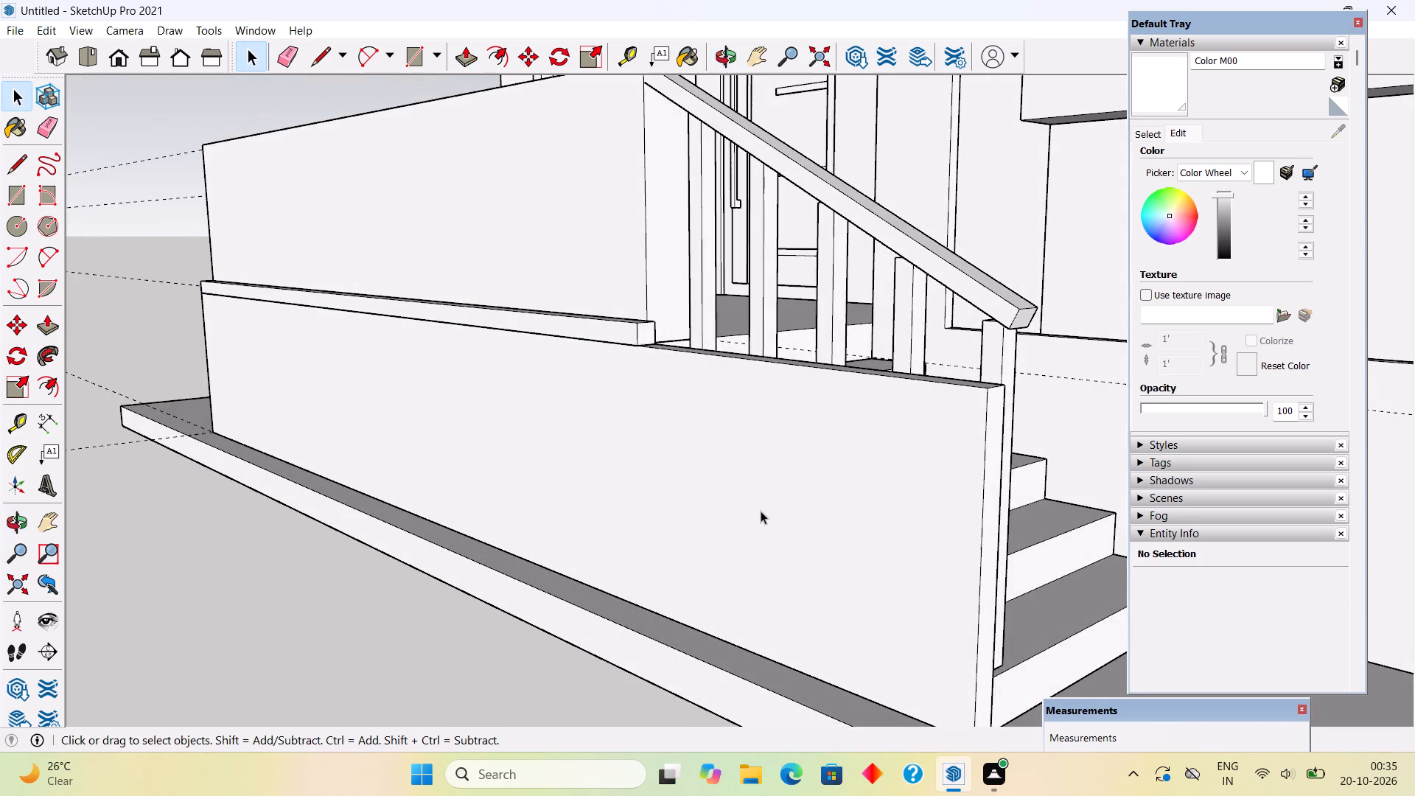
{"action": "triple_click", "coordinate": [767, 515]}
{"action": "key", "text": "p"}
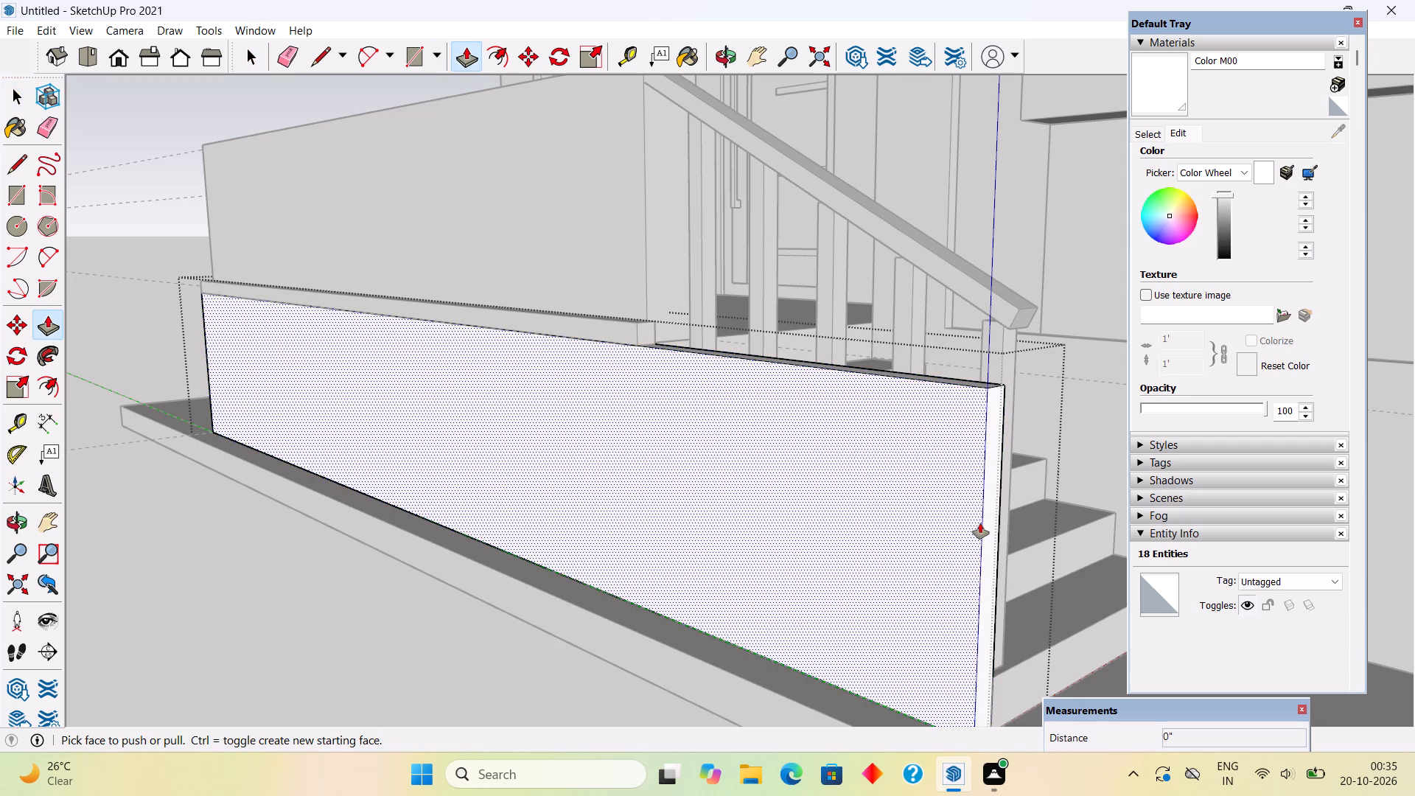
{"action": "left_click", "coordinate": [993, 522]}
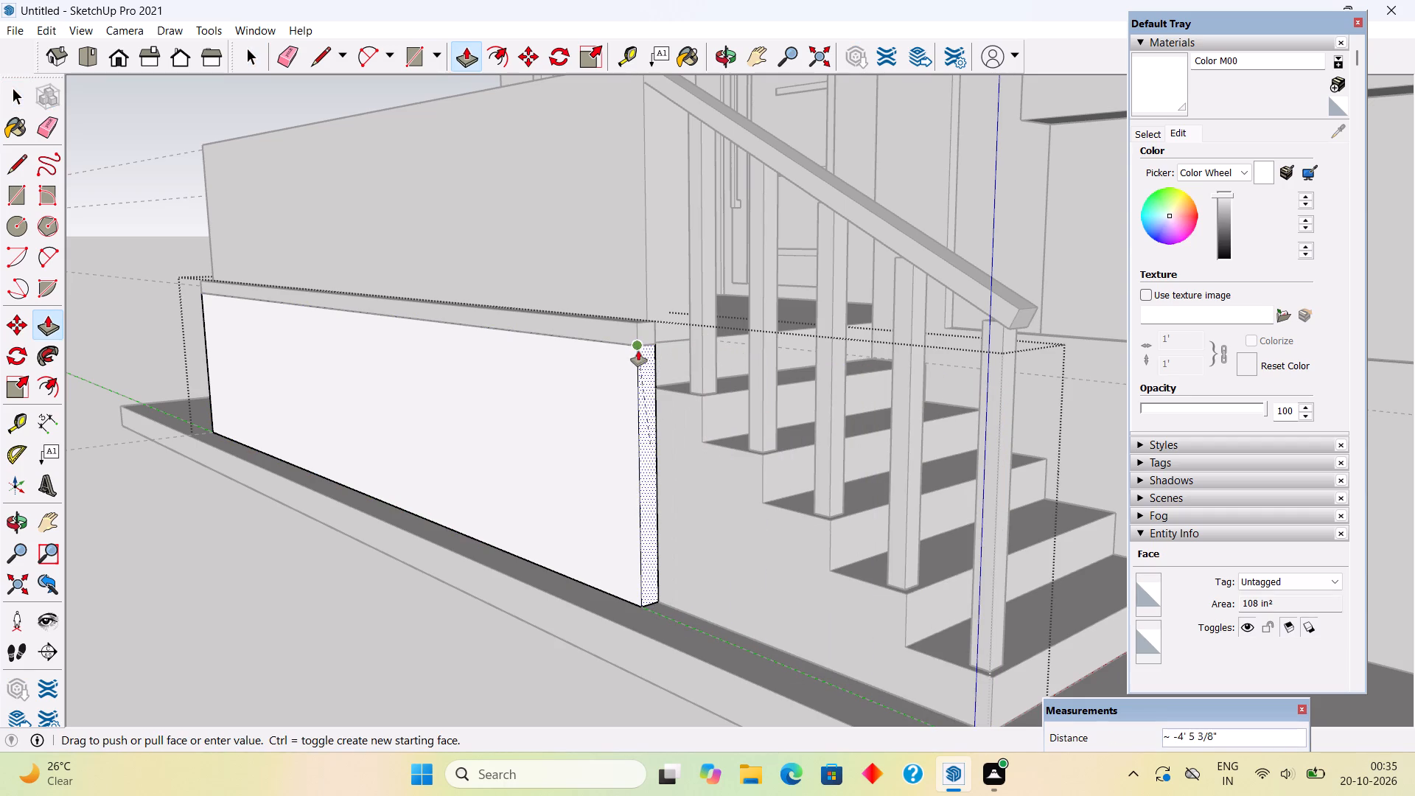
{"action": "left_click", "coordinate": [632, 349]}
Push the cladding panel's step-side end face another 2" inward beneath the cap strip.
{"action": "left_click", "coordinate": [647, 377]}
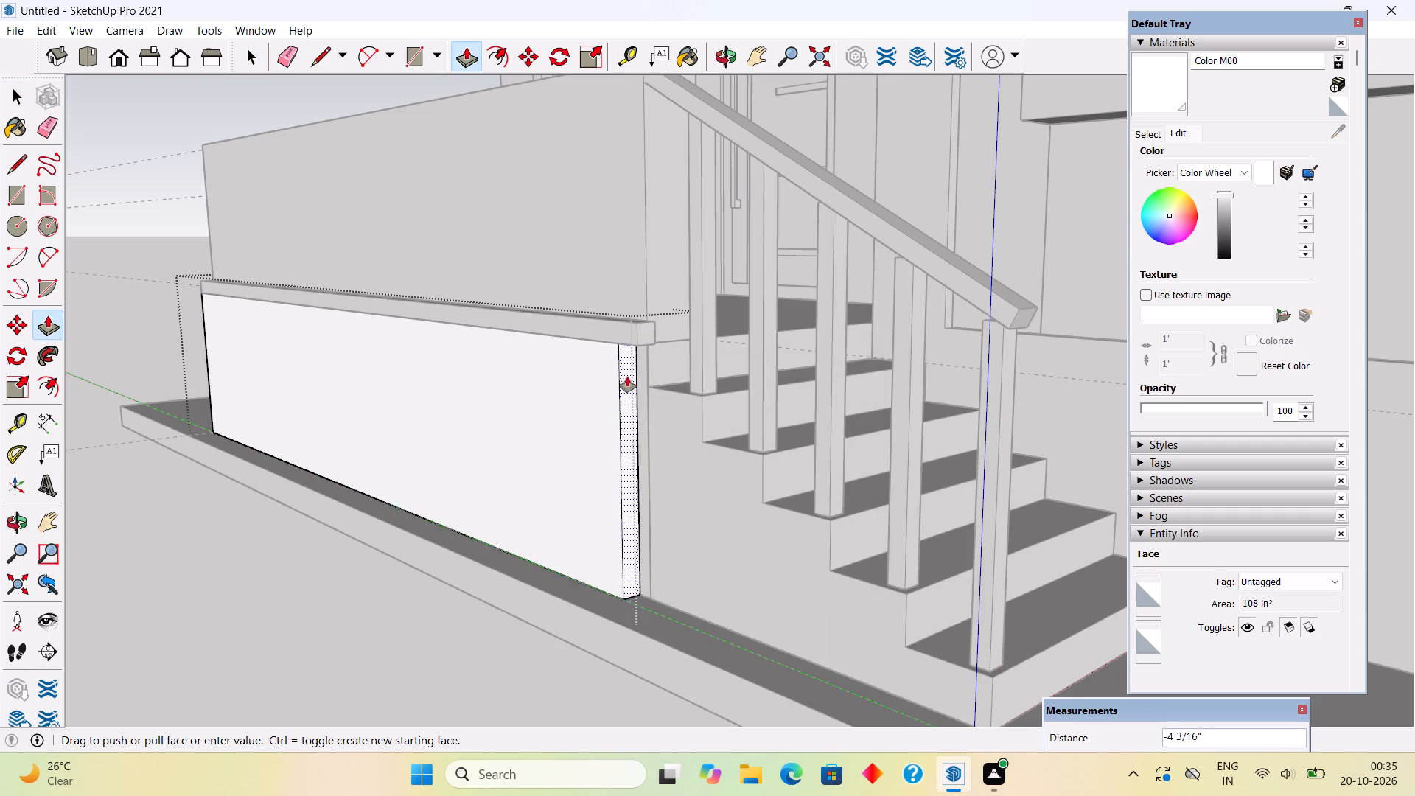
{"action": "type", "text": "2\""}
{"action": "key", "text": "Return"}
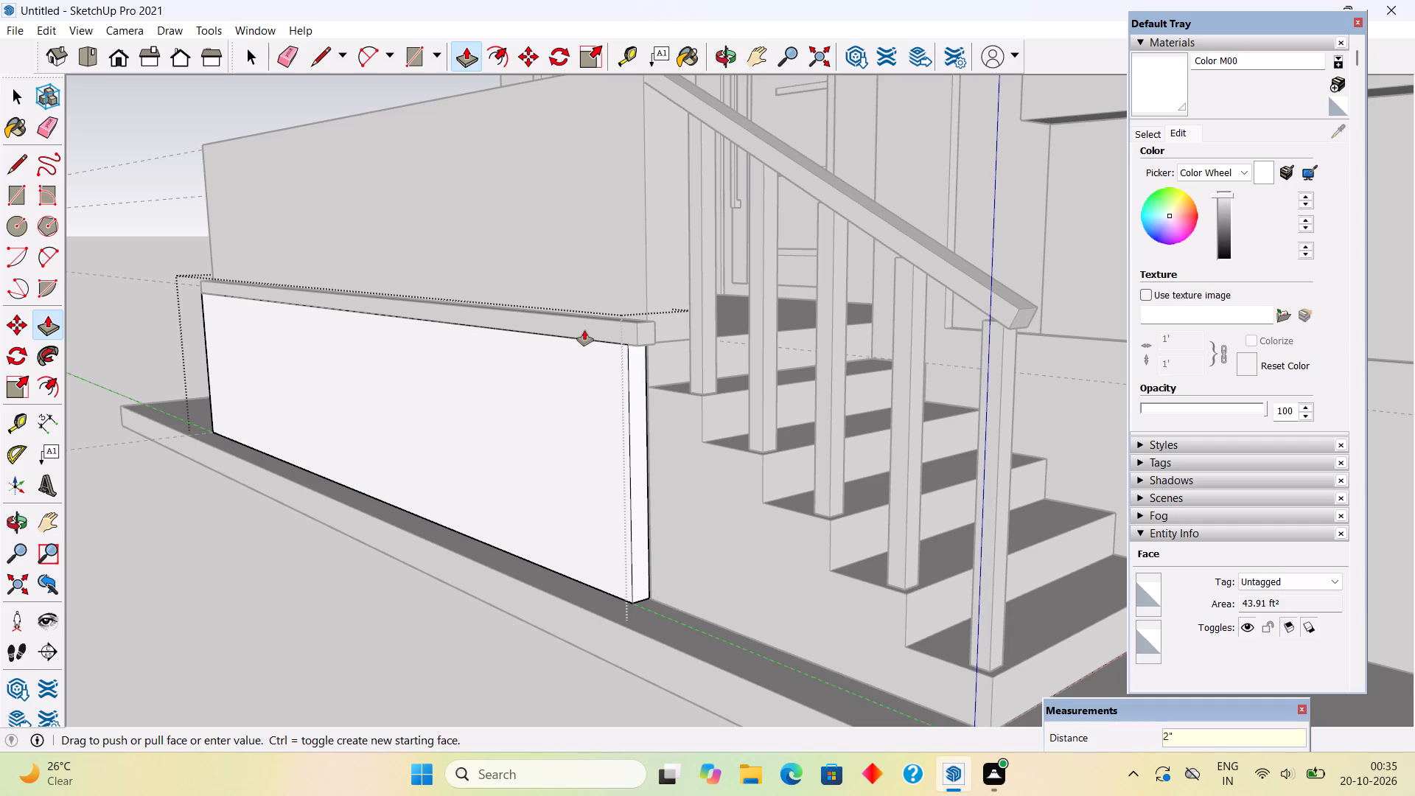
{"action": "key", "text": "space"}
{"action": "left_click", "coordinate": [260, 575]}
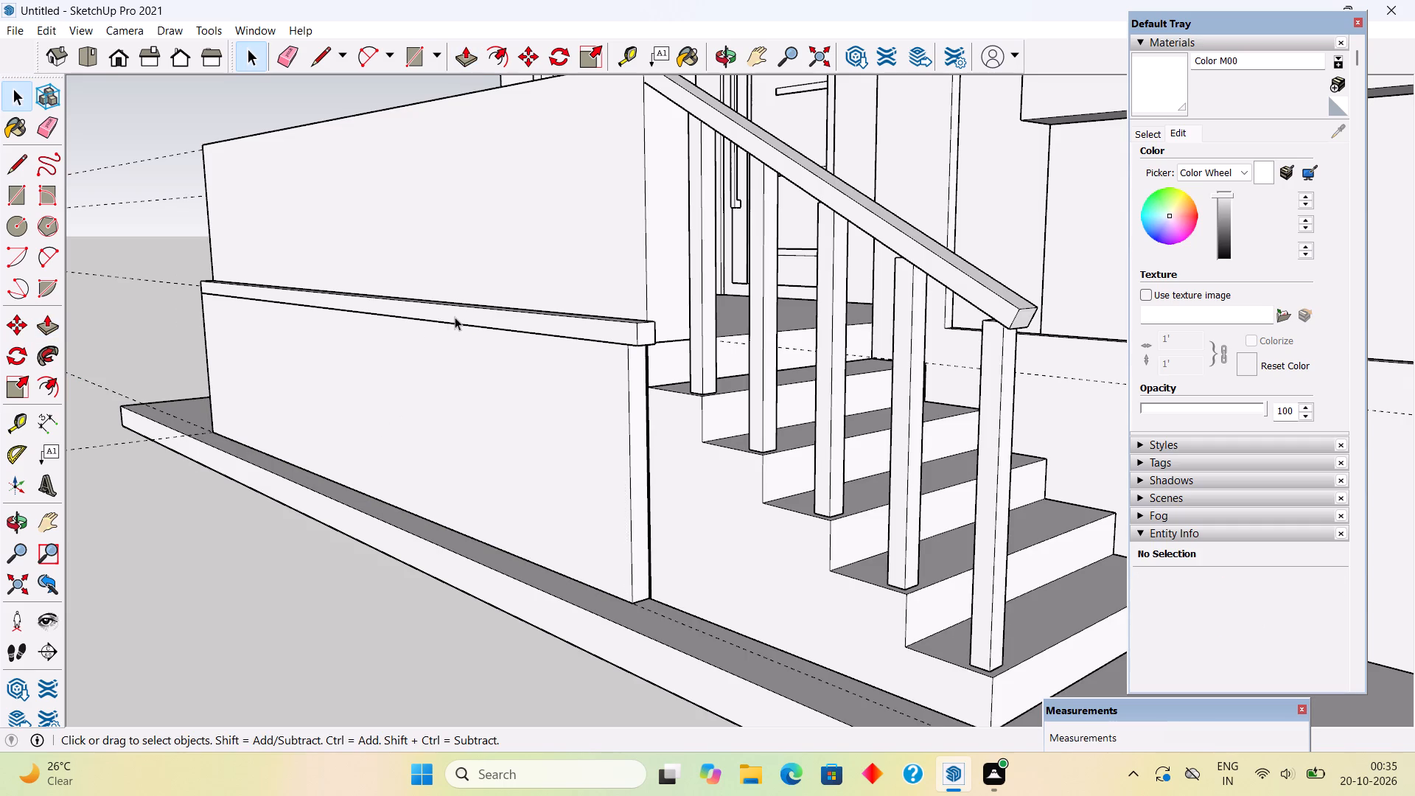
Pull the cap strip's front face outward by 2" and then by a further 1".
{"action": "double_click", "coordinate": [455, 317]}
{"action": "left_click", "coordinate": [455, 317]}
{"action": "triple_click", "coordinate": [455, 317]}
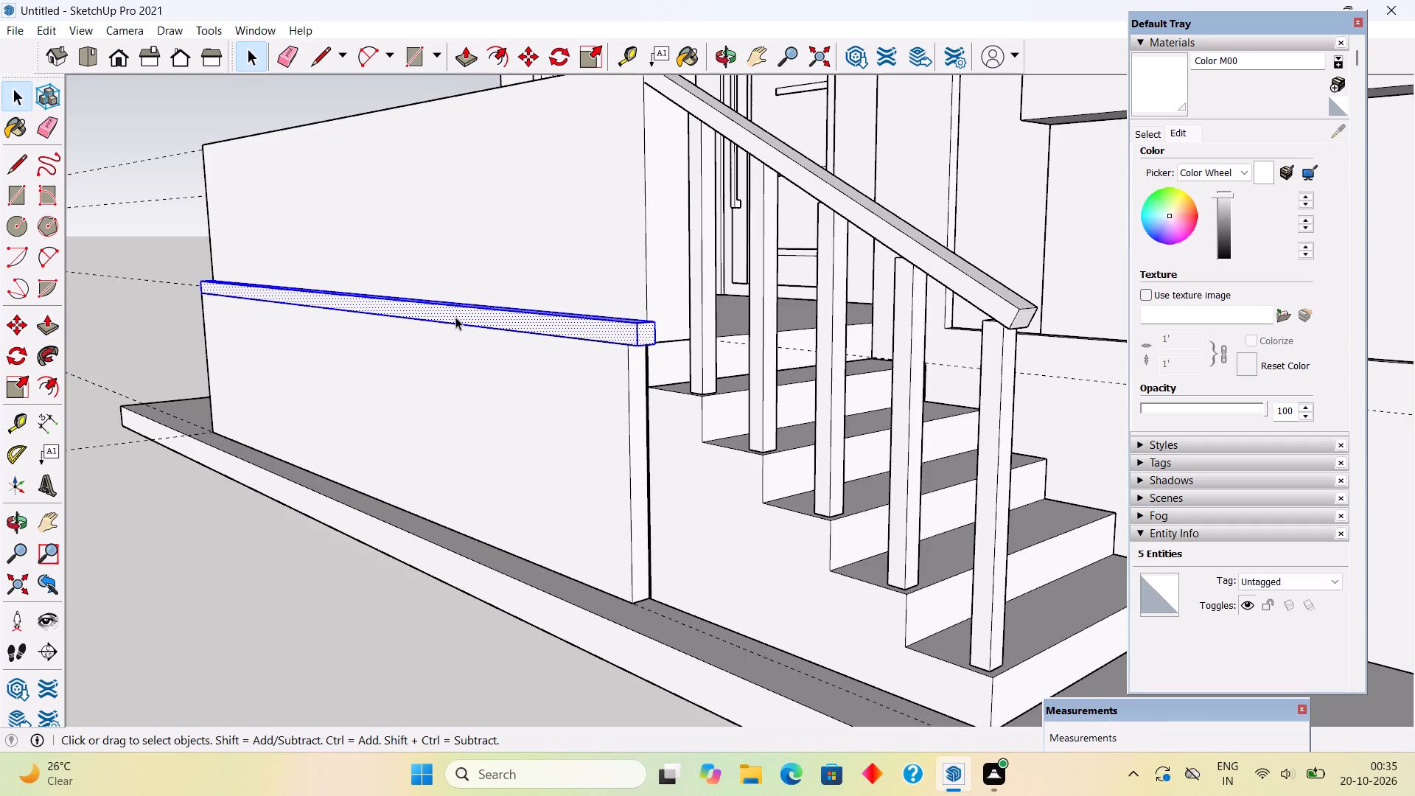
{"action": "key", "text": "p"}
{"action": "left_click", "coordinate": [458, 313]}
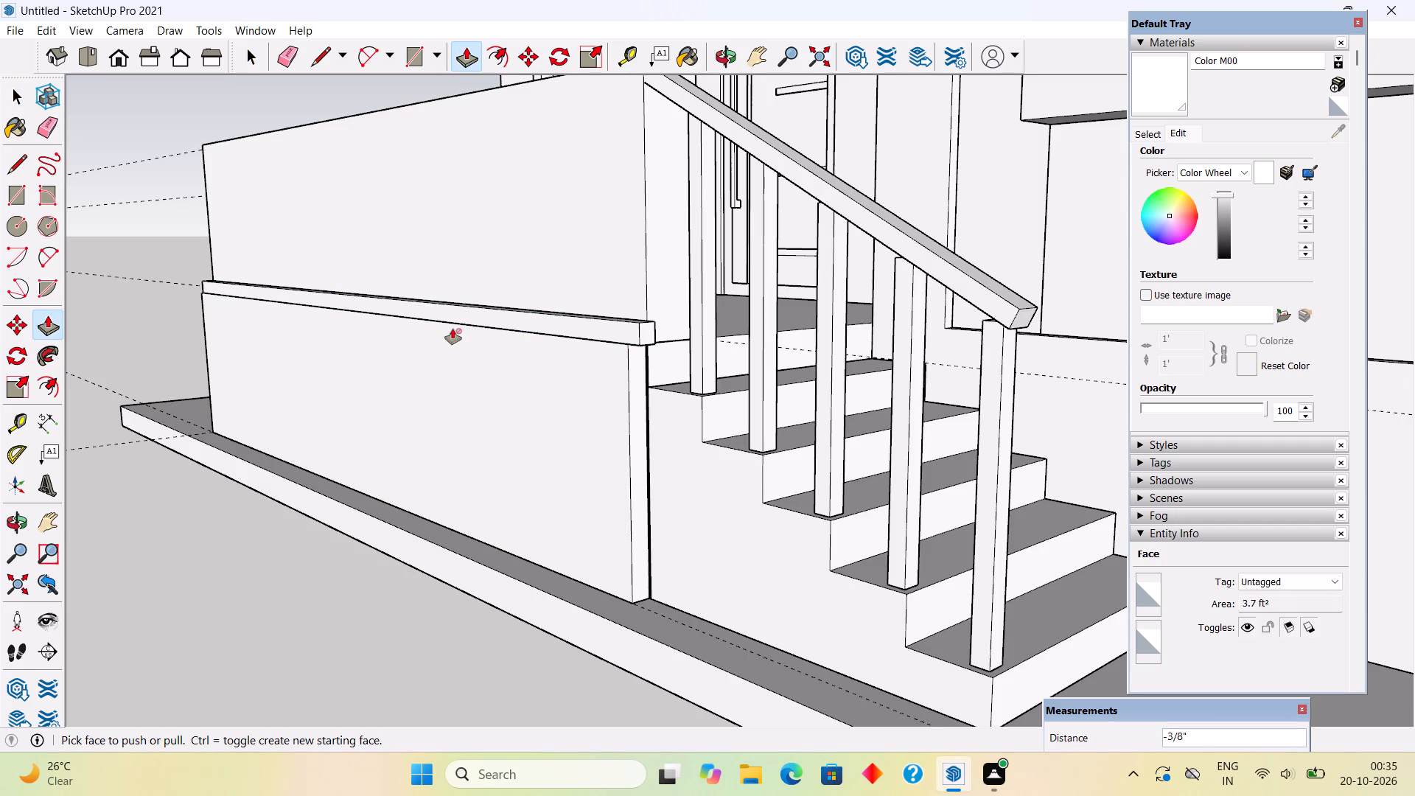
{"action": "left_click", "coordinate": [470, 319]}
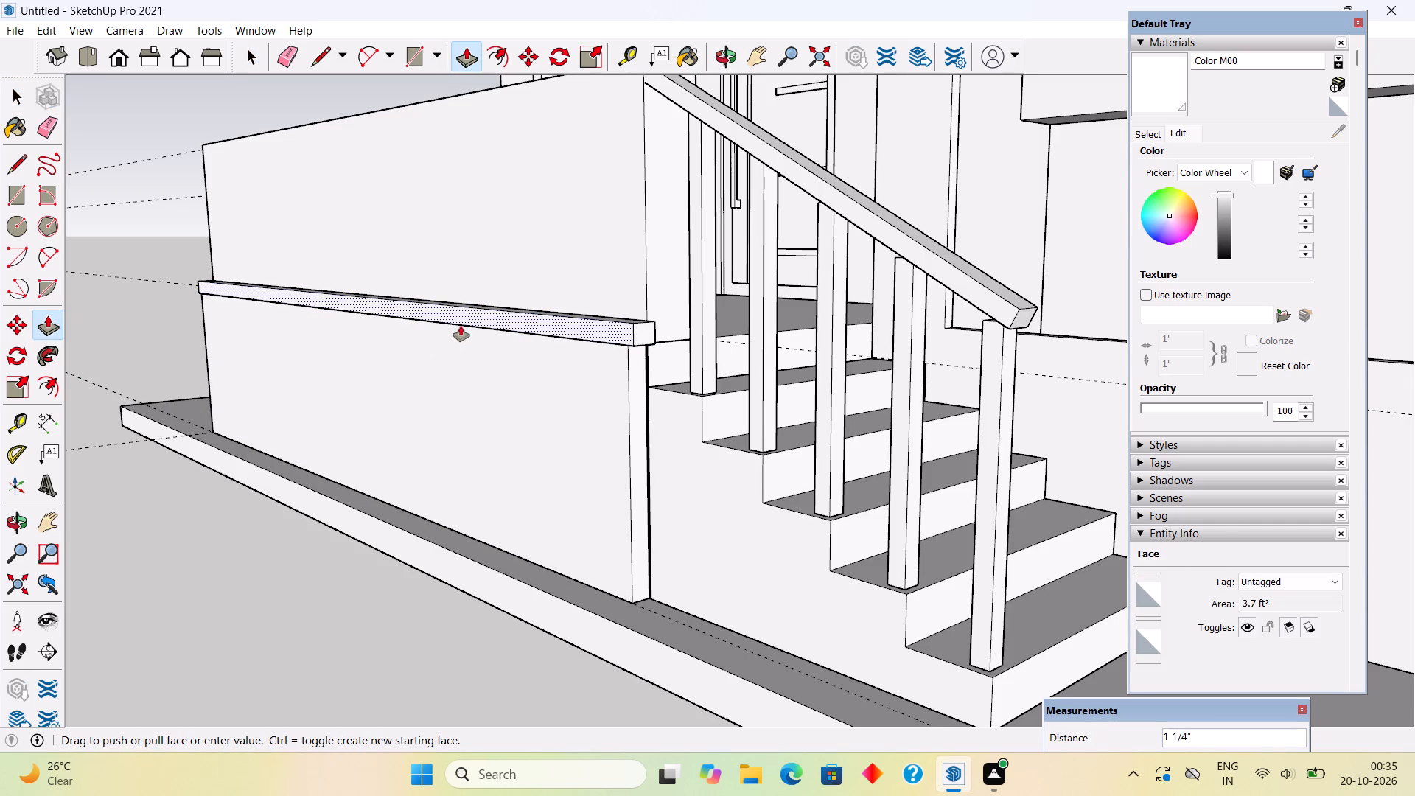
{"action": "type", "text": "2\""}
{"action": "key", "text": "Return"}
{"action": "left_click", "coordinate": [461, 319]}
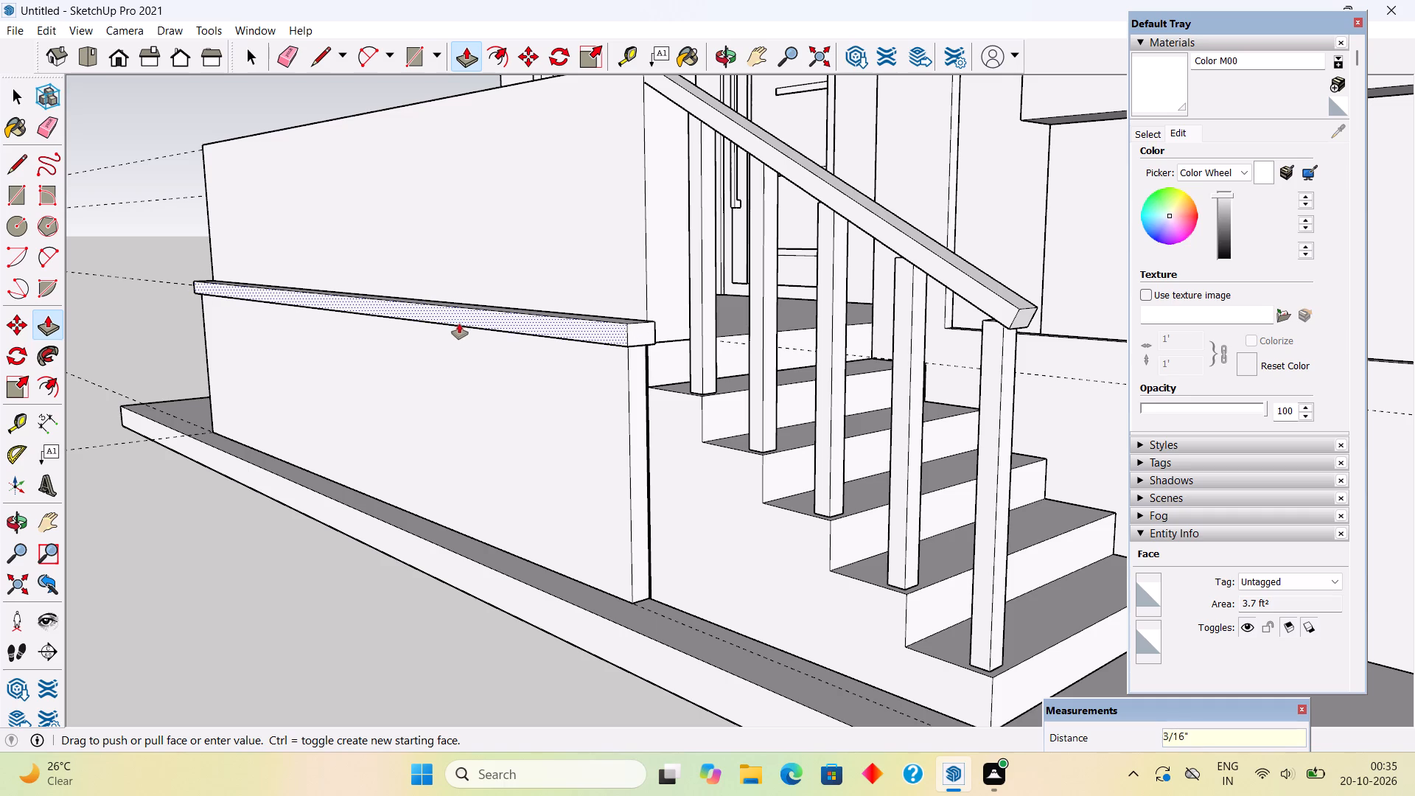
{"action": "type", "text": "1\""}
{"action": "key", "text": "Return"}
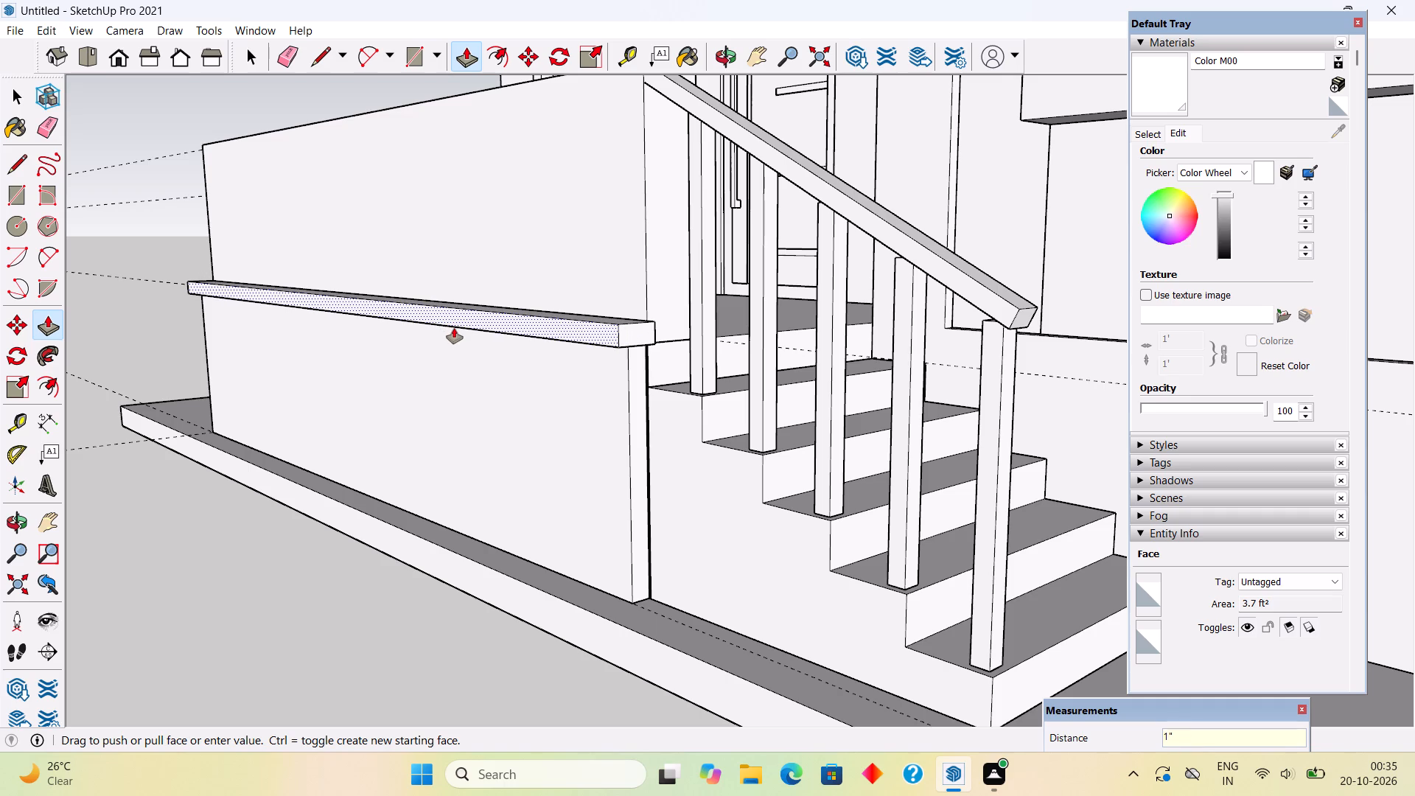
{"action": "key", "text": "space"}
Extend the cap strip 2" beyond the plinth corner at the end opposite the side steps.
{"action": "scroll", "coordinate": [564, 444], "scroll_direction": "down", "scroll_amount": 2}
{"action": "middle_click_drag", "start_coordinate": [553, 447], "coordinate": [635, 419]}
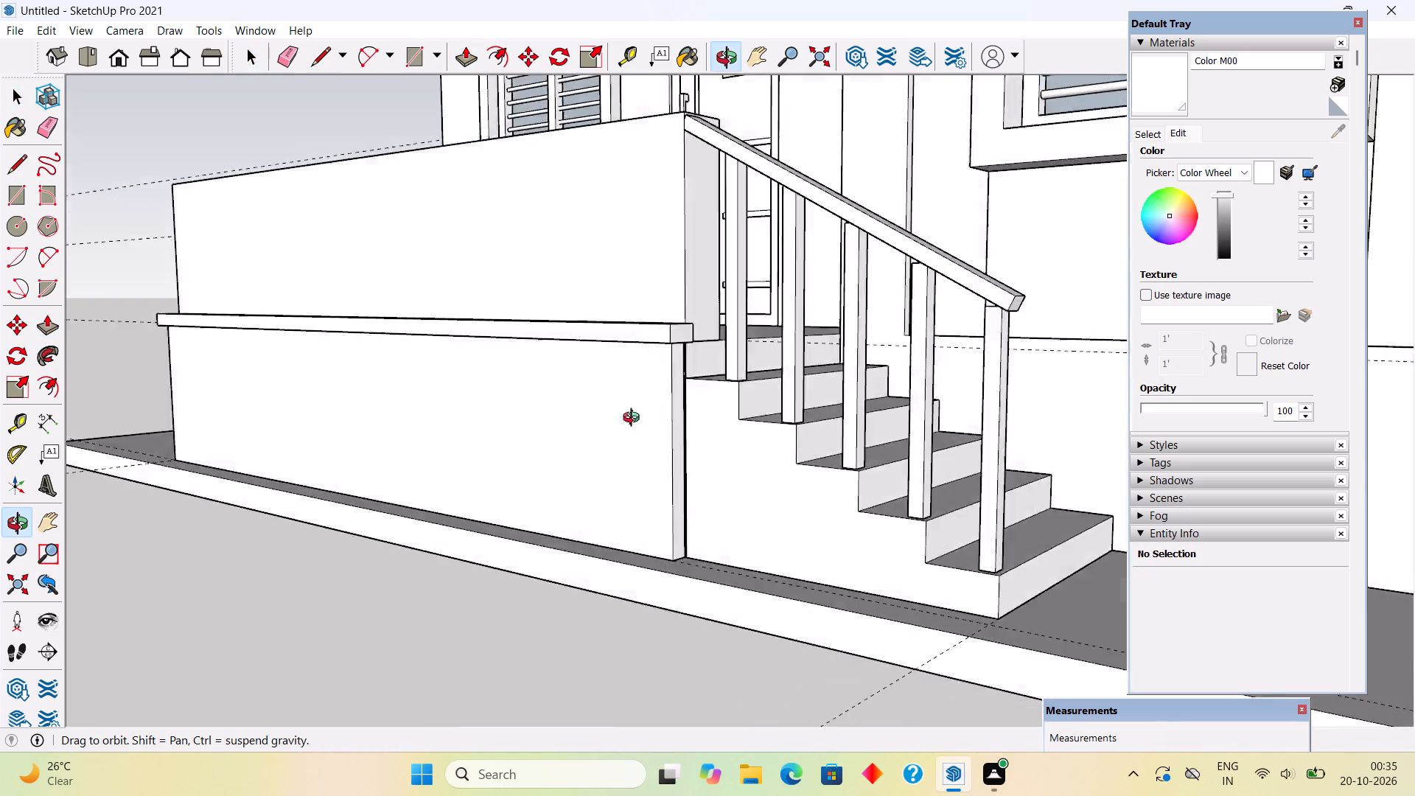
{"action": "middle_click_drag", "start_coordinate": [635, 419], "coordinate": [1047, 381]}
{"action": "scroll", "coordinate": [1047, 380], "scroll_direction": "down", "scroll_amount": 2}
{"action": "middle_click_drag", "start_coordinate": [426, 360], "coordinate": [683, 416]}
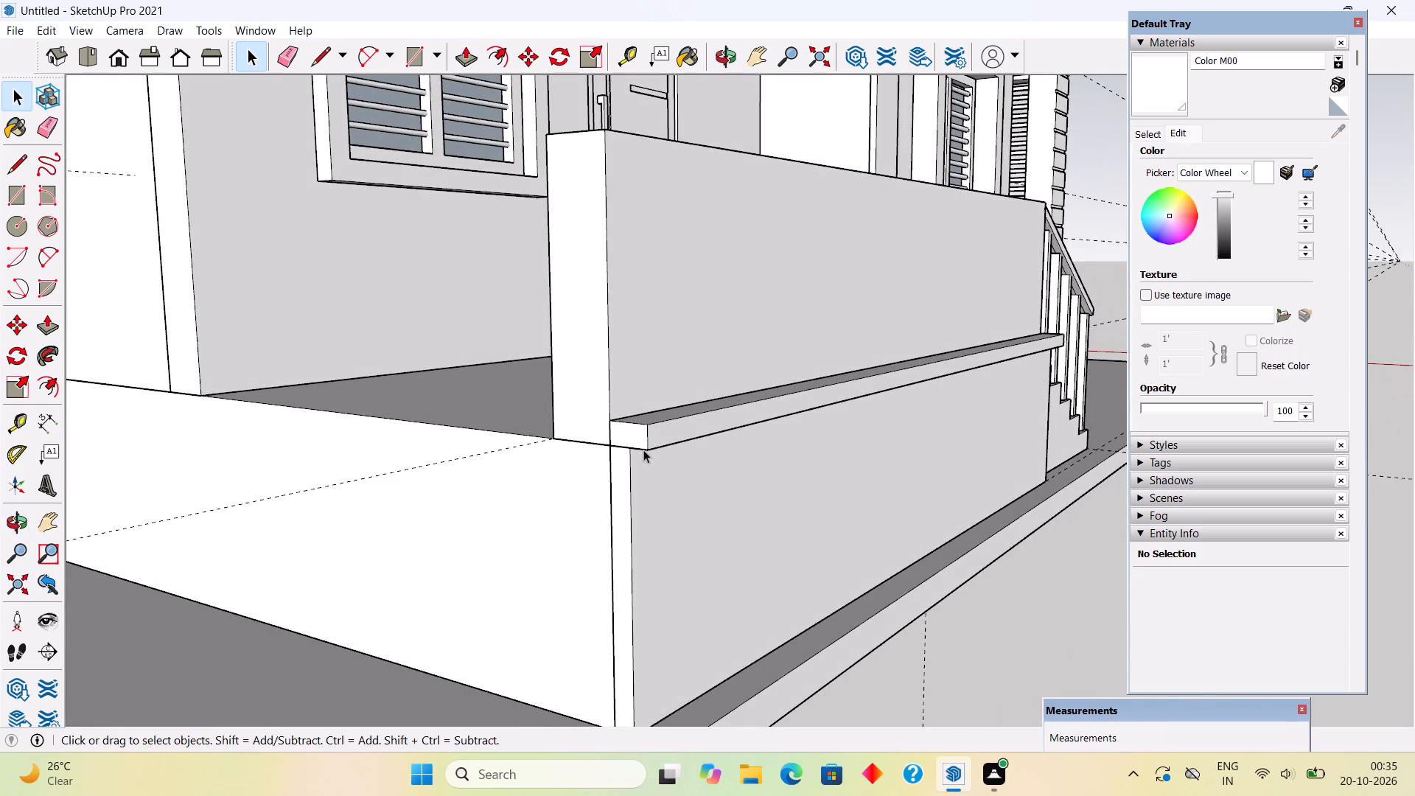
{"action": "scroll", "coordinate": [643, 450], "scroll_direction": "up", "scroll_amount": 2}
{"action": "left_click", "coordinate": [637, 429]}
{"action": "key", "text": "p"}
{"action": "left_click", "coordinate": [637, 429]}
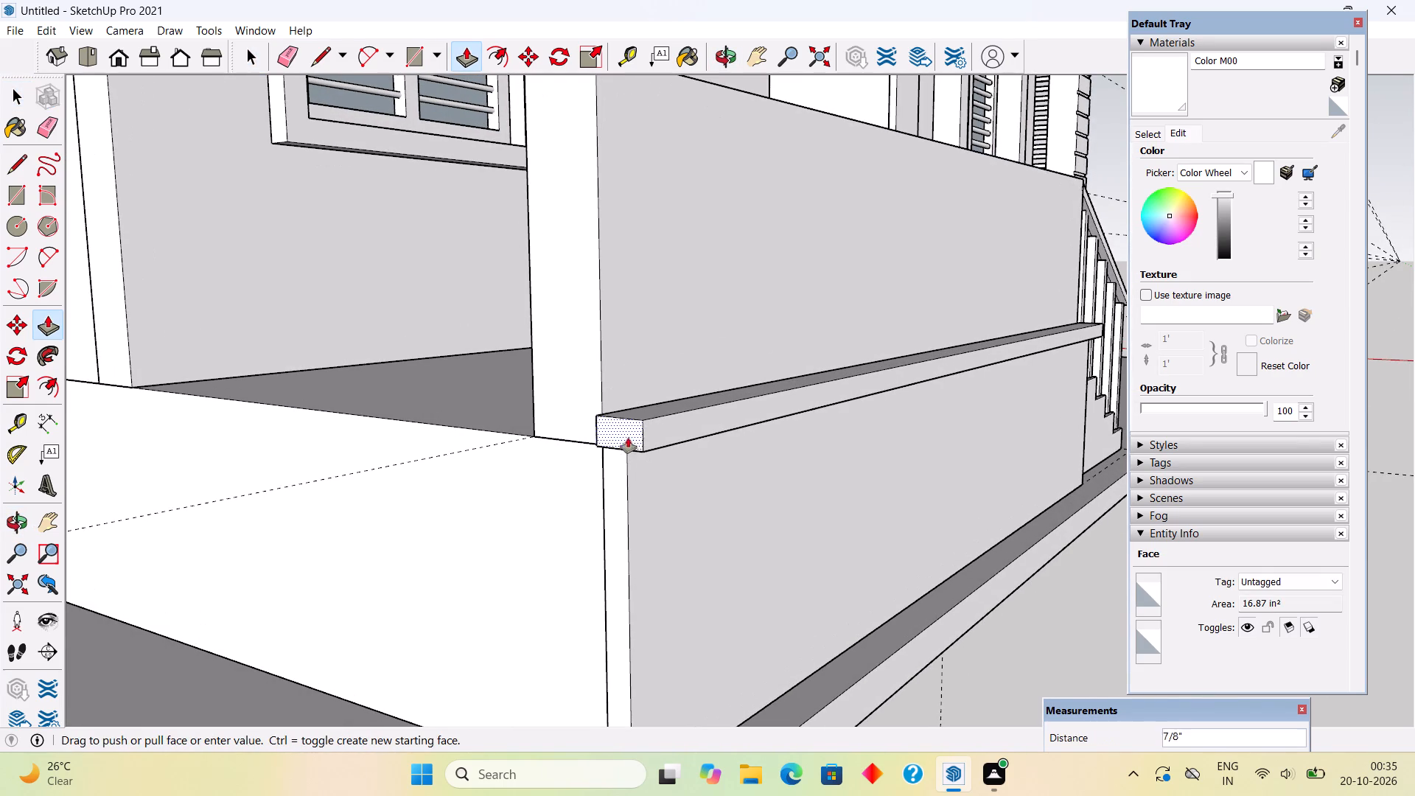
{"action": "type", "text": "2\""}
{"action": "key", "text": "Return"}
{"action": "key", "text": "space"}
{"action": "scroll", "coordinate": [610, 452], "scroll_direction": "up", "scroll_amount": 1}
{"action": "scroll", "coordinate": [610, 466], "scroll_direction": "down", "scroll_amount": 5}
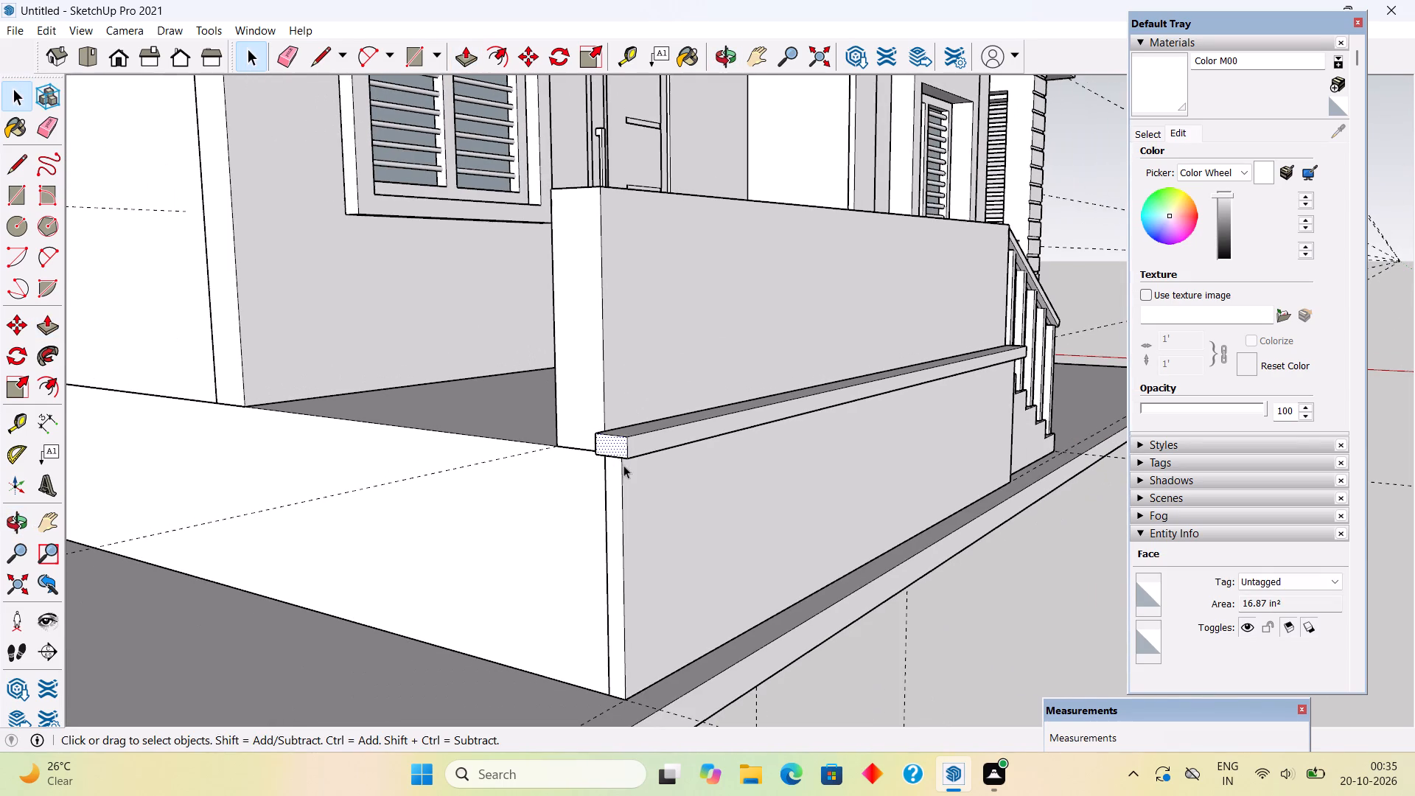
{"action": "left_click", "coordinate": [887, 608]}
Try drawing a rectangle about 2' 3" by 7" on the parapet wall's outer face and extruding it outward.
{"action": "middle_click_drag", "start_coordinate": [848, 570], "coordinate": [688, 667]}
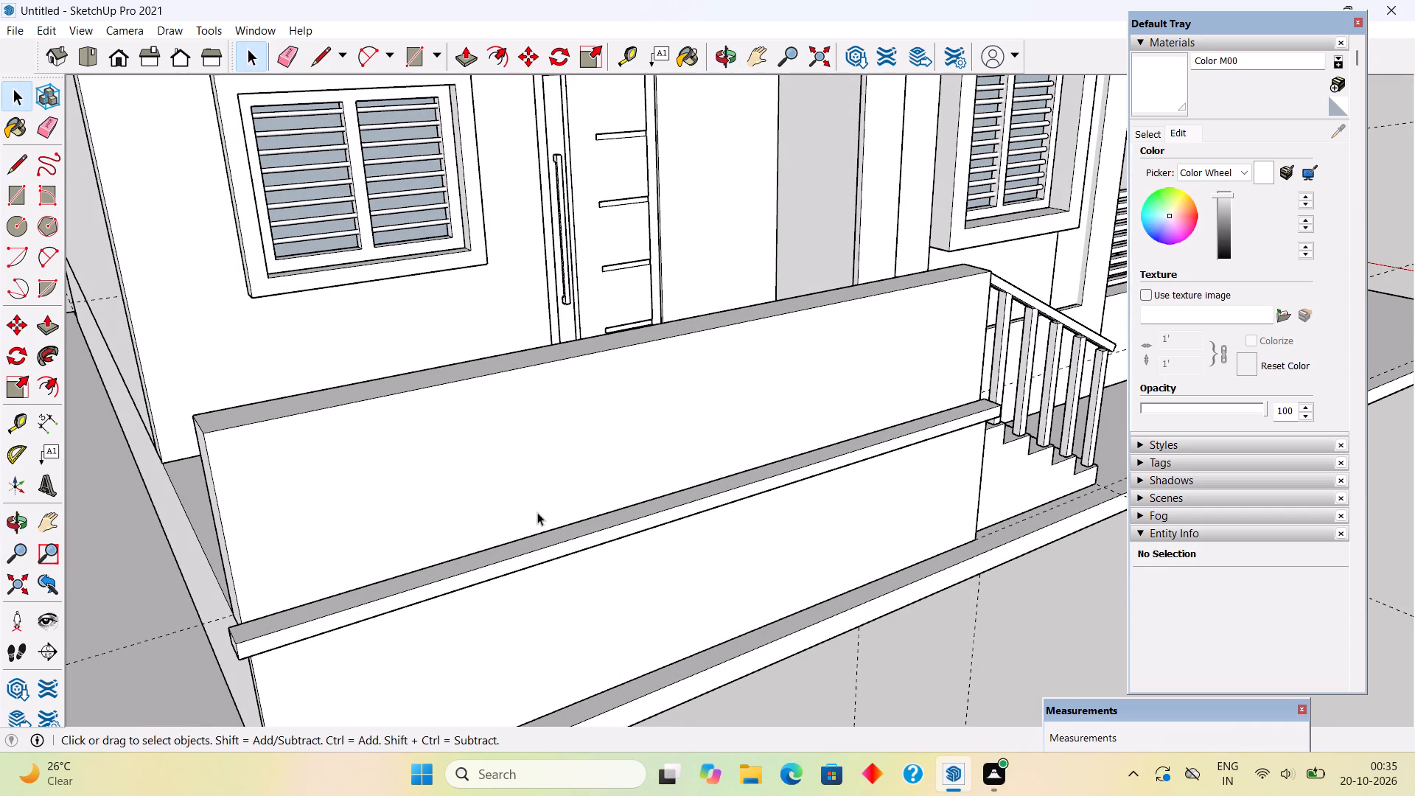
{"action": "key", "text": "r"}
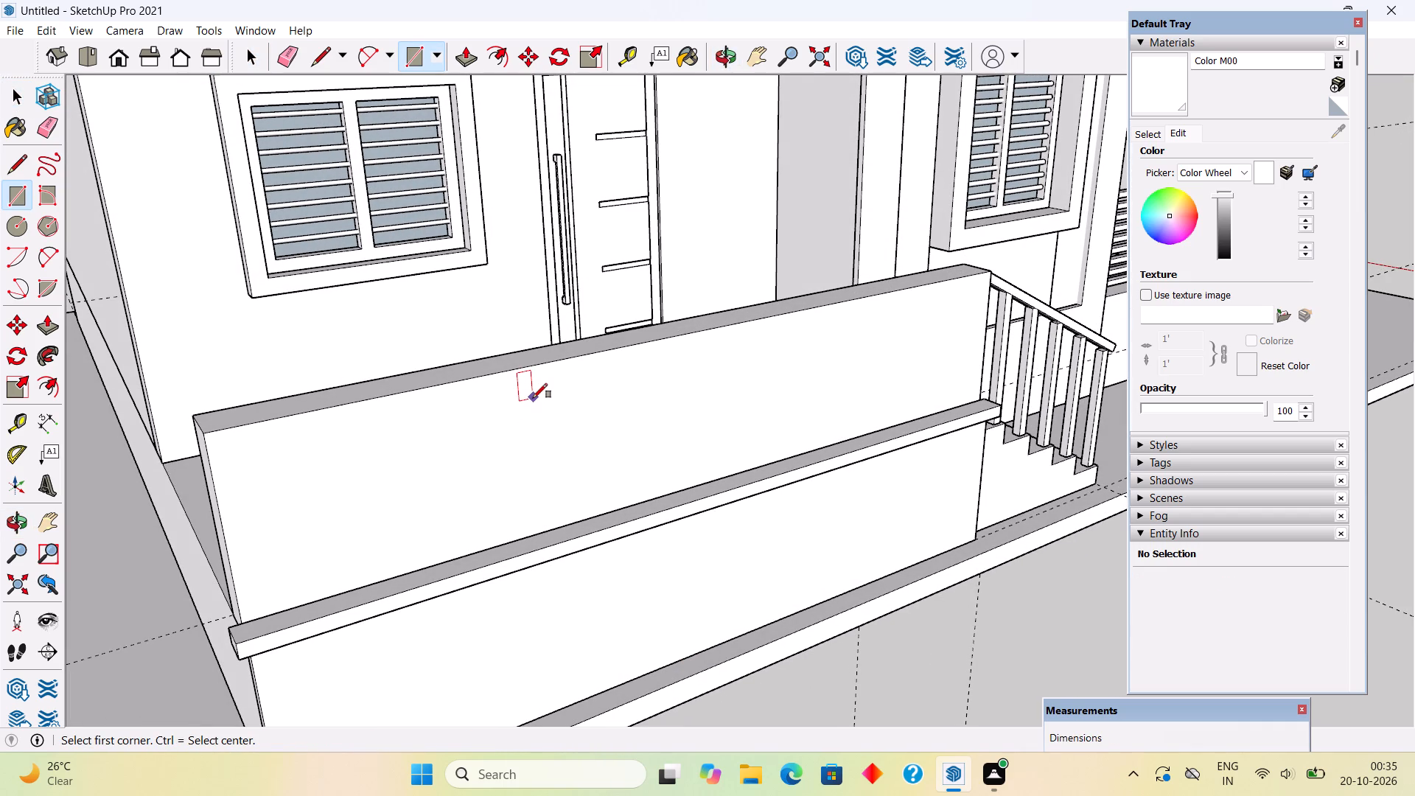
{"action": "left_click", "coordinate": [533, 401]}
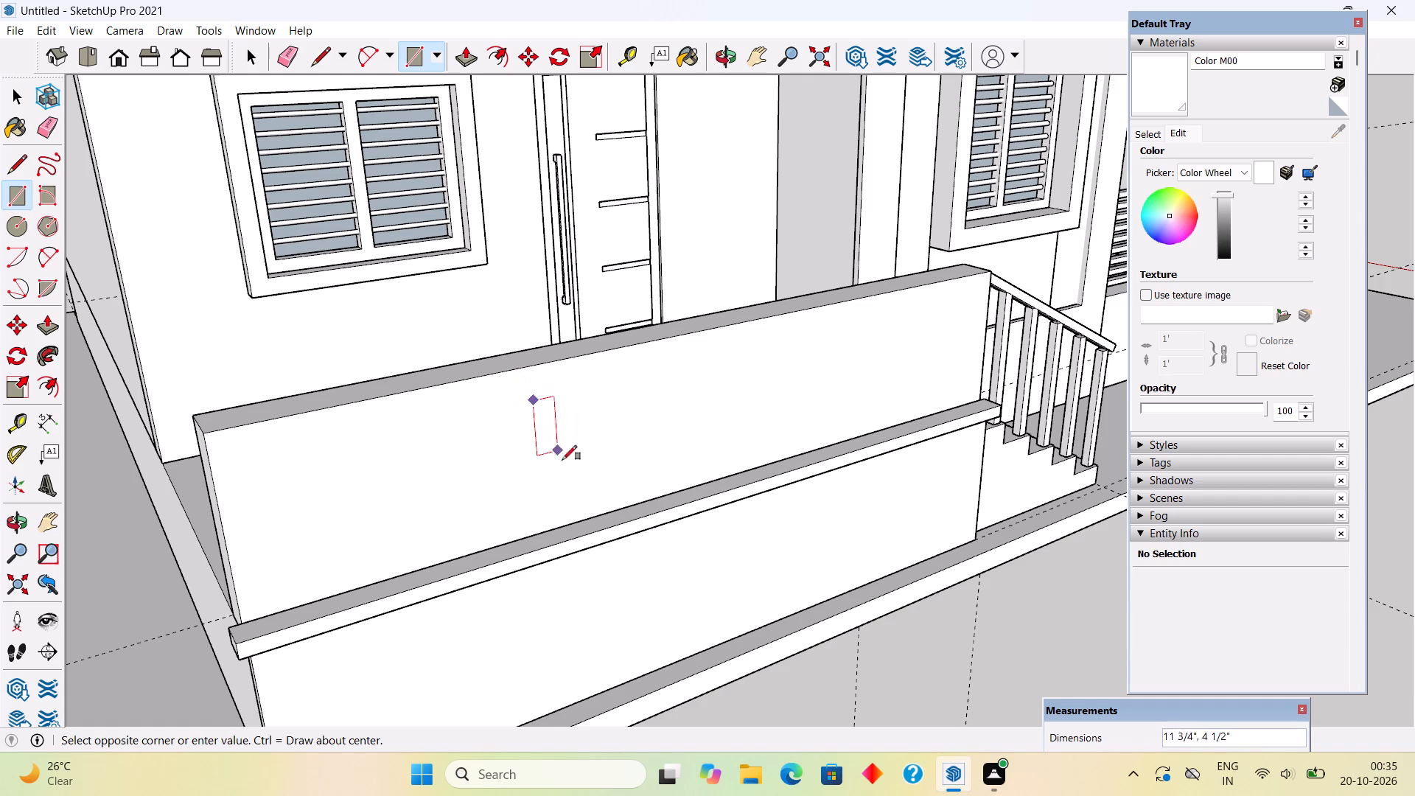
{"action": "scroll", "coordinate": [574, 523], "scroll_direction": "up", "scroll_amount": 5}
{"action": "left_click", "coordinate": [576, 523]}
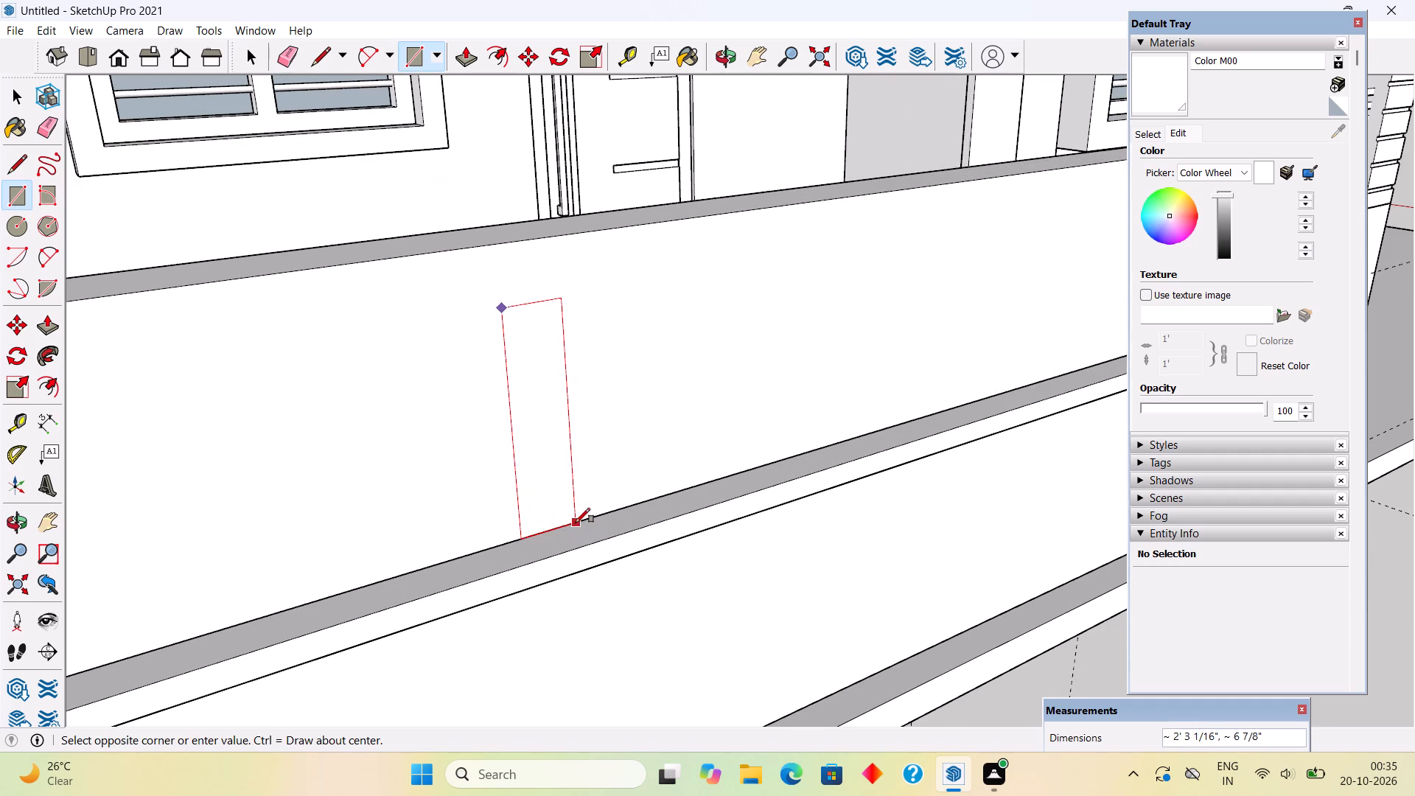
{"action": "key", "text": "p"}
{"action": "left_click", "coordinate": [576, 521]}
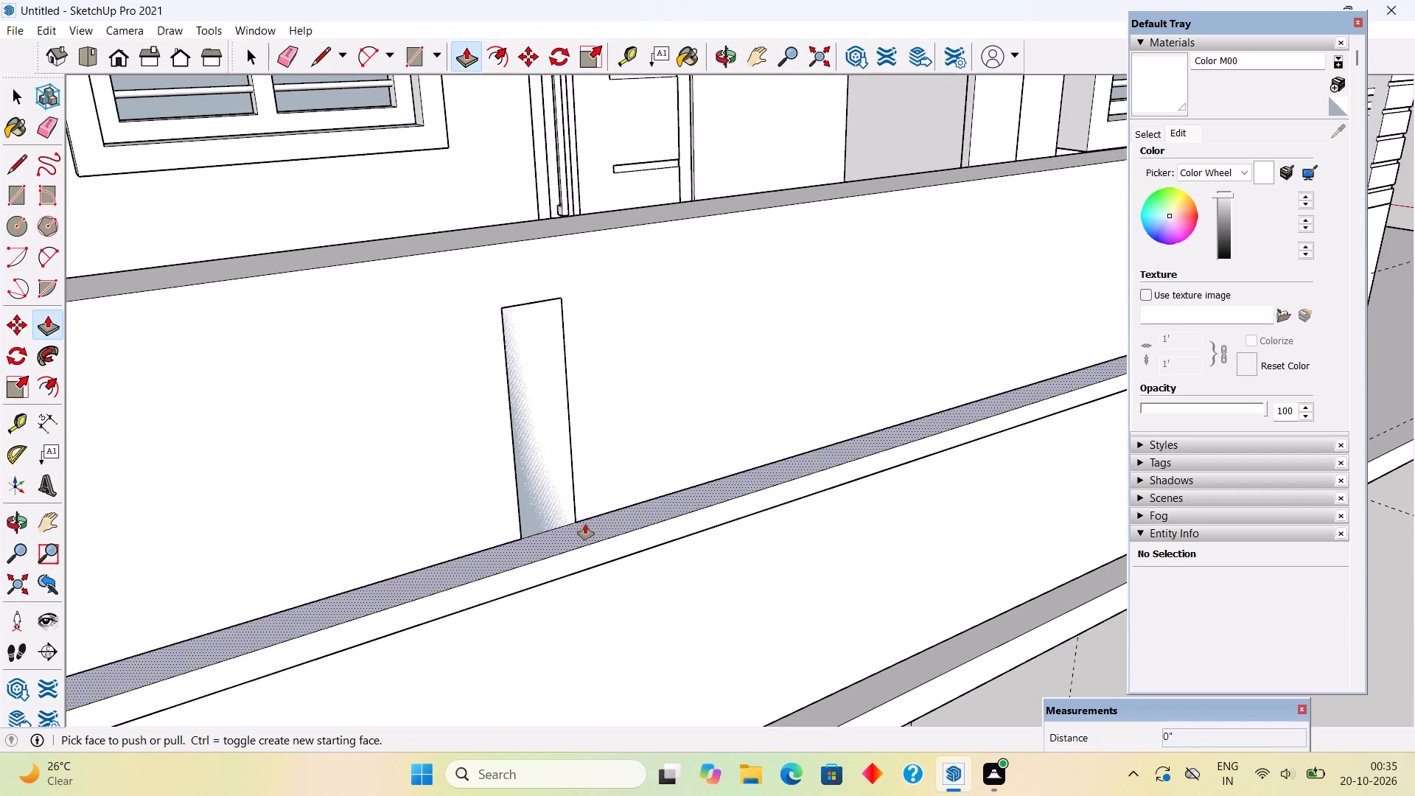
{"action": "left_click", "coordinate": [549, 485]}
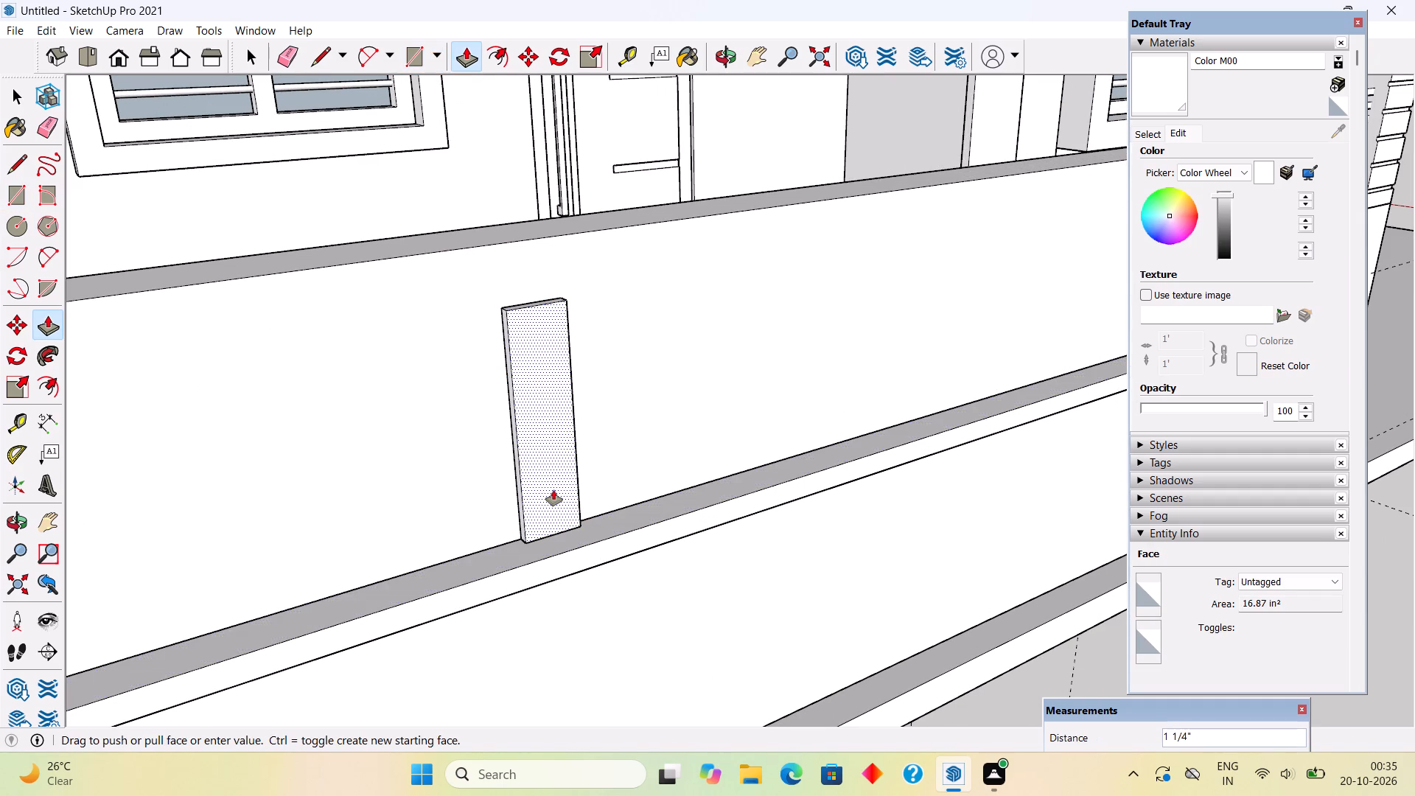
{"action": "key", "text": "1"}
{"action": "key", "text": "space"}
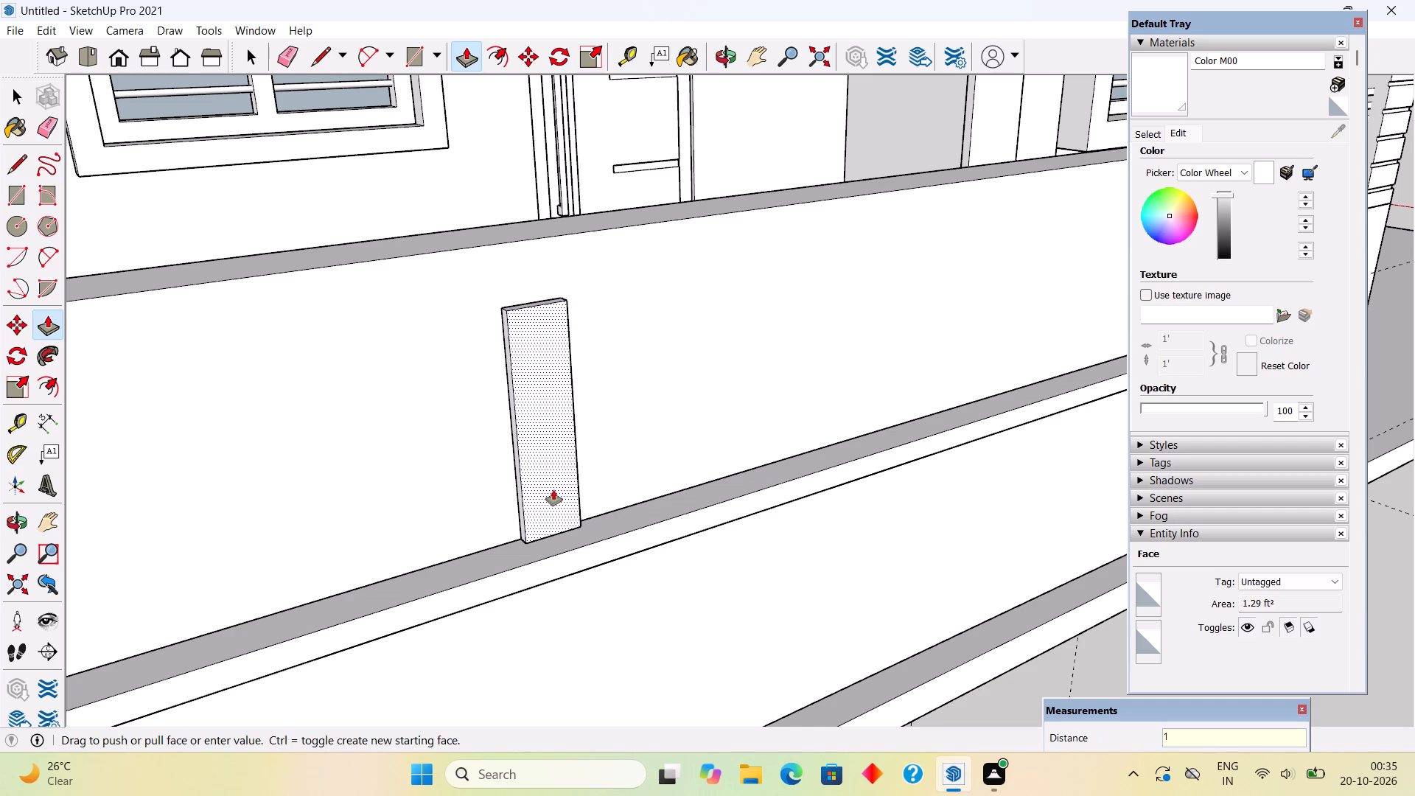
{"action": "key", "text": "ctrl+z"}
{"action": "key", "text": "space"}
Make the whole cap strip a group.
{"action": "triple_click", "coordinate": [567, 553]}
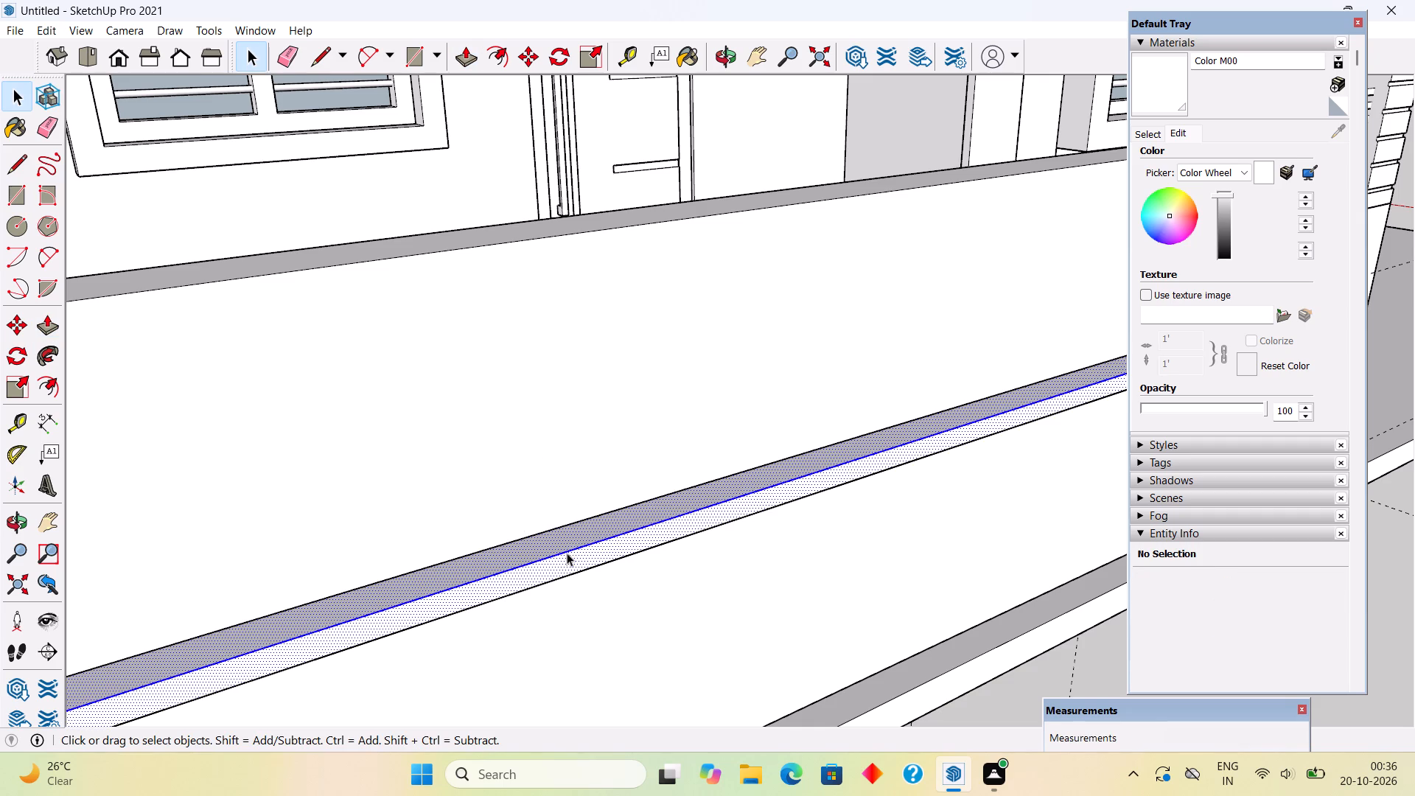
{"action": "right_click", "coordinate": [567, 553]}
{"action": "left_click", "coordinate": [618, 433]}
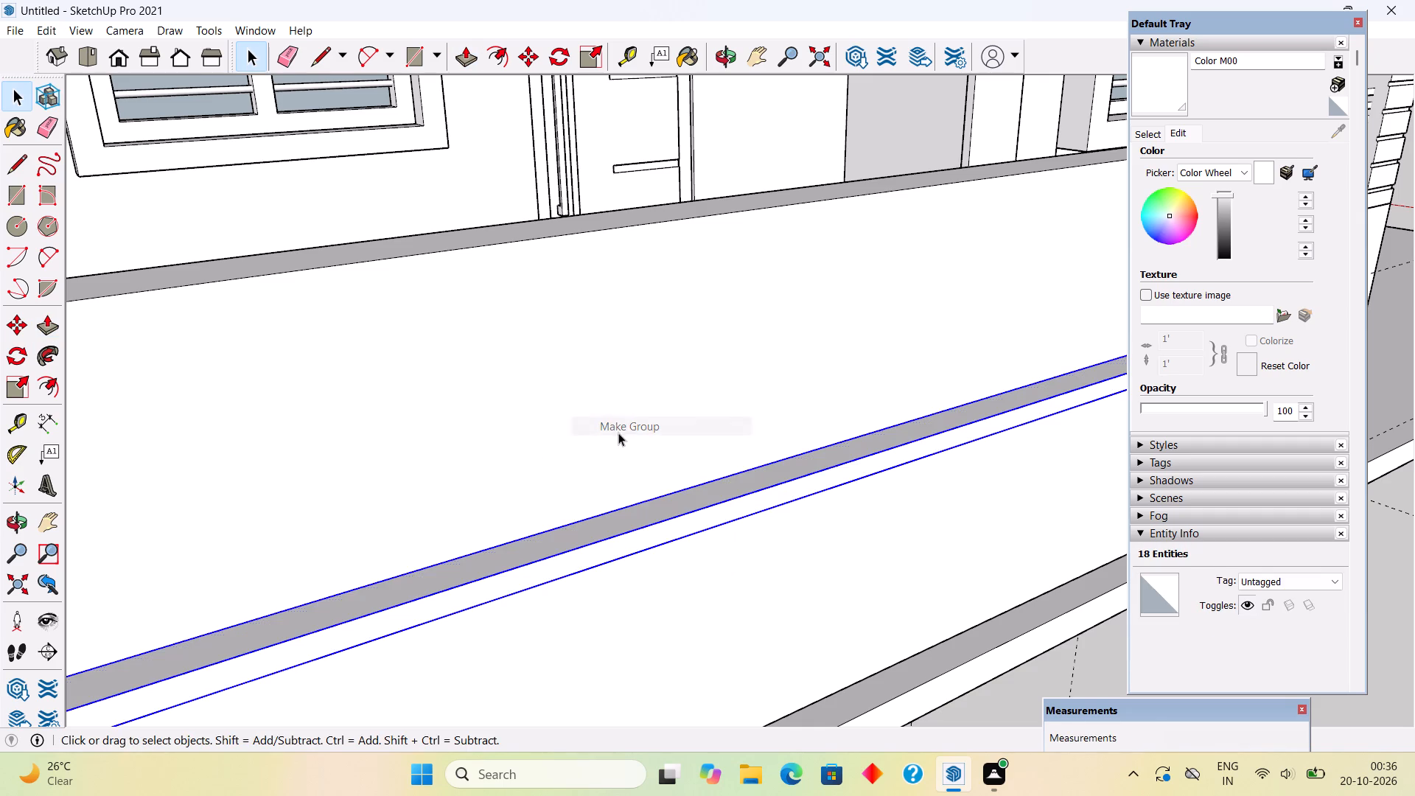
Draw an upright rectangle about 2' 2" by 6 1/2" on the parapet wall's outer face above the cap strip and extrude it 2".
{"action": "left_click", "coordinate": [618, 443]}
{"action": "key", "text": "r"}
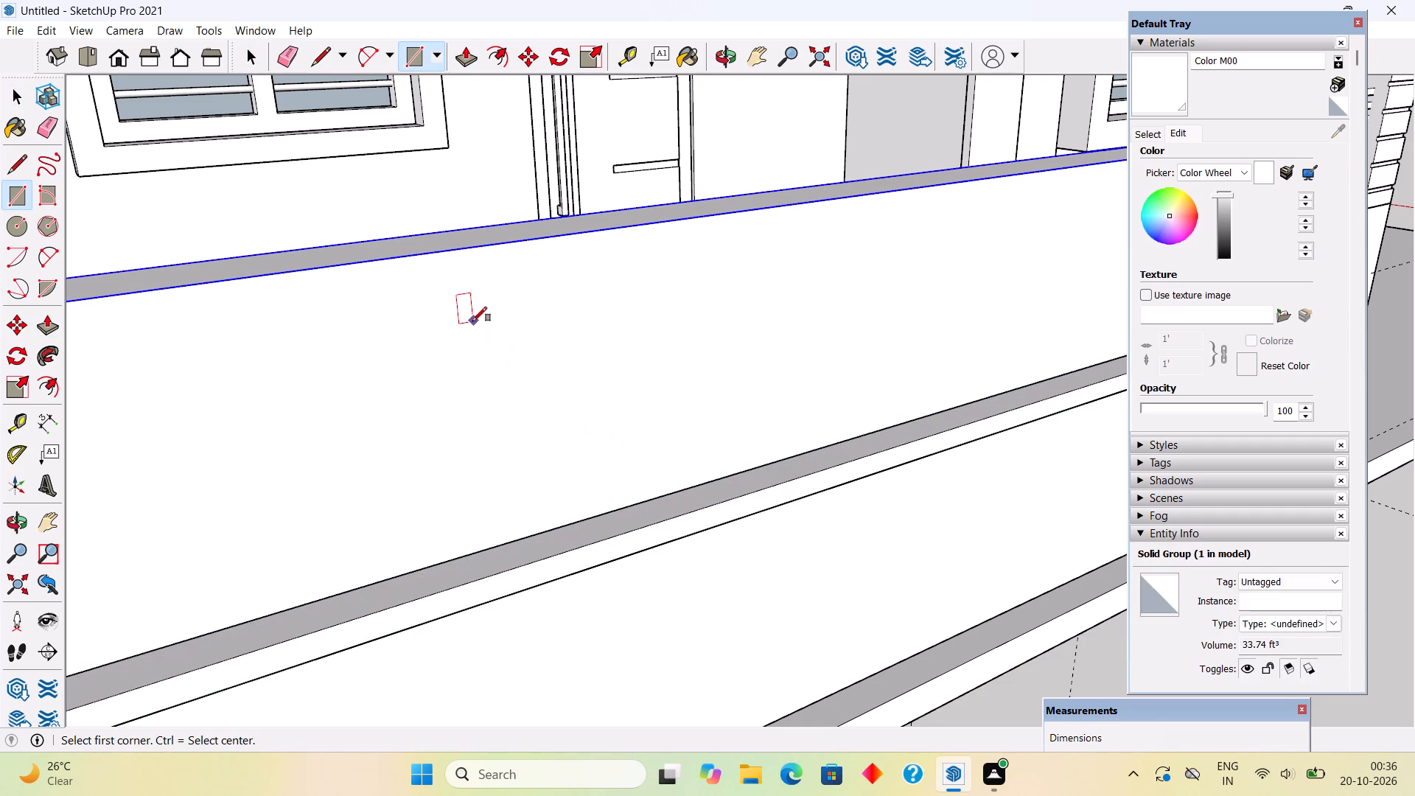
{"action": "left_click", "coordinate": [472, 321]}
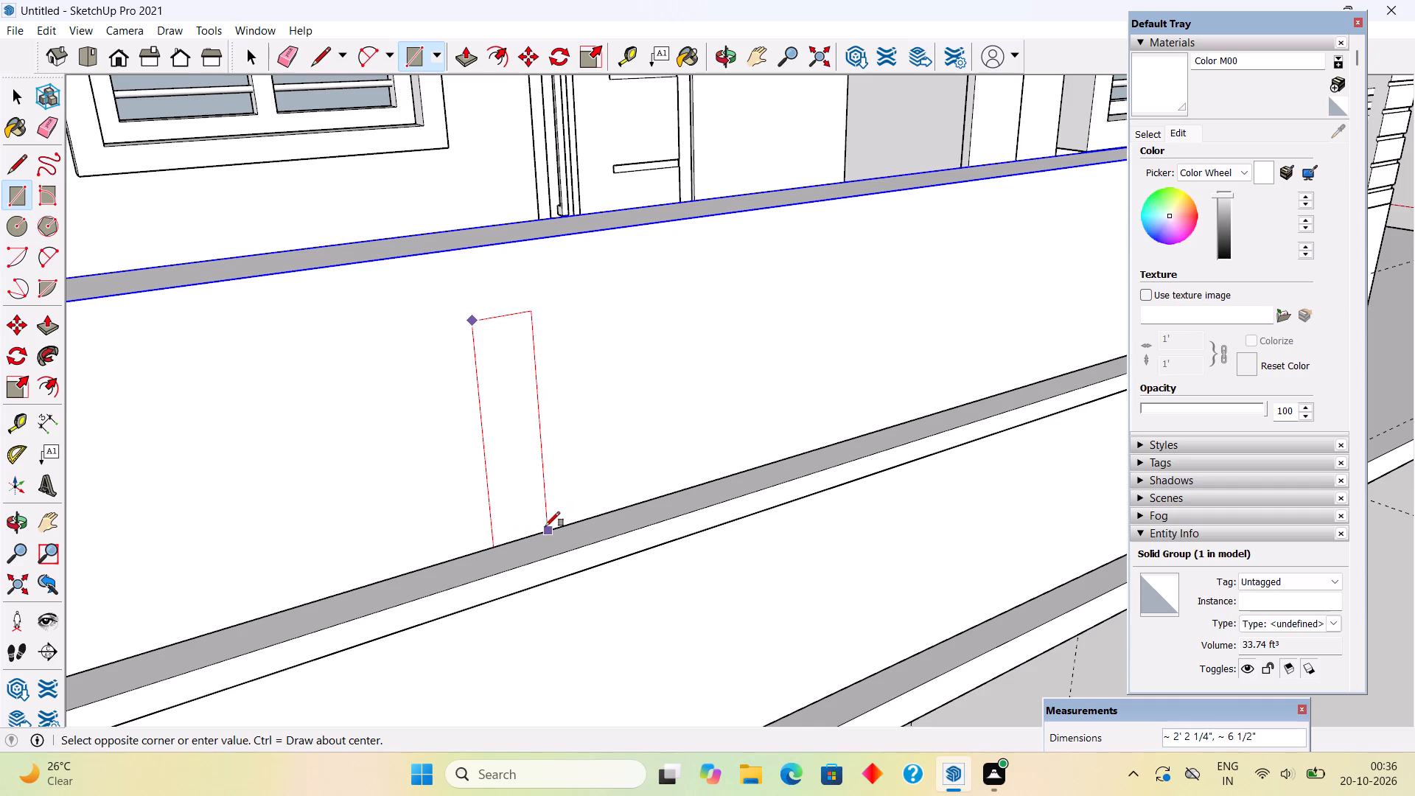
{"action": "left_click", "coordinate": [544, 528]}
{"action": "key", "text": "p"}
{"action": "left_click", "coordinate": [512, 514]}
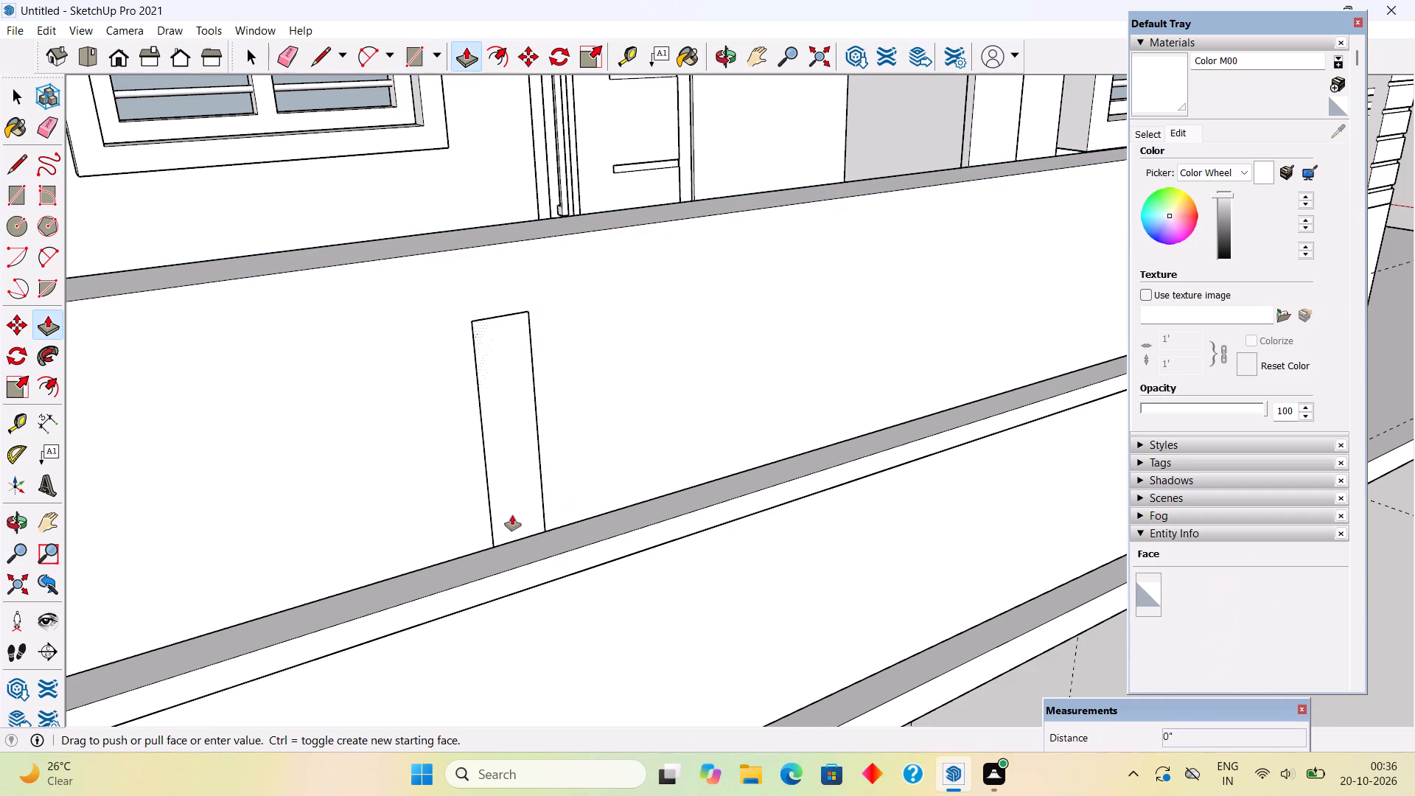
{"action": "type", "text": "2\""}
{"action": "key", "text": "Return"}
Make the whole extruded slat on the parapet wall a group.
{"action": "key", "text": "space"}
{"action": "triple_click", "coordinate": [520, 527]}
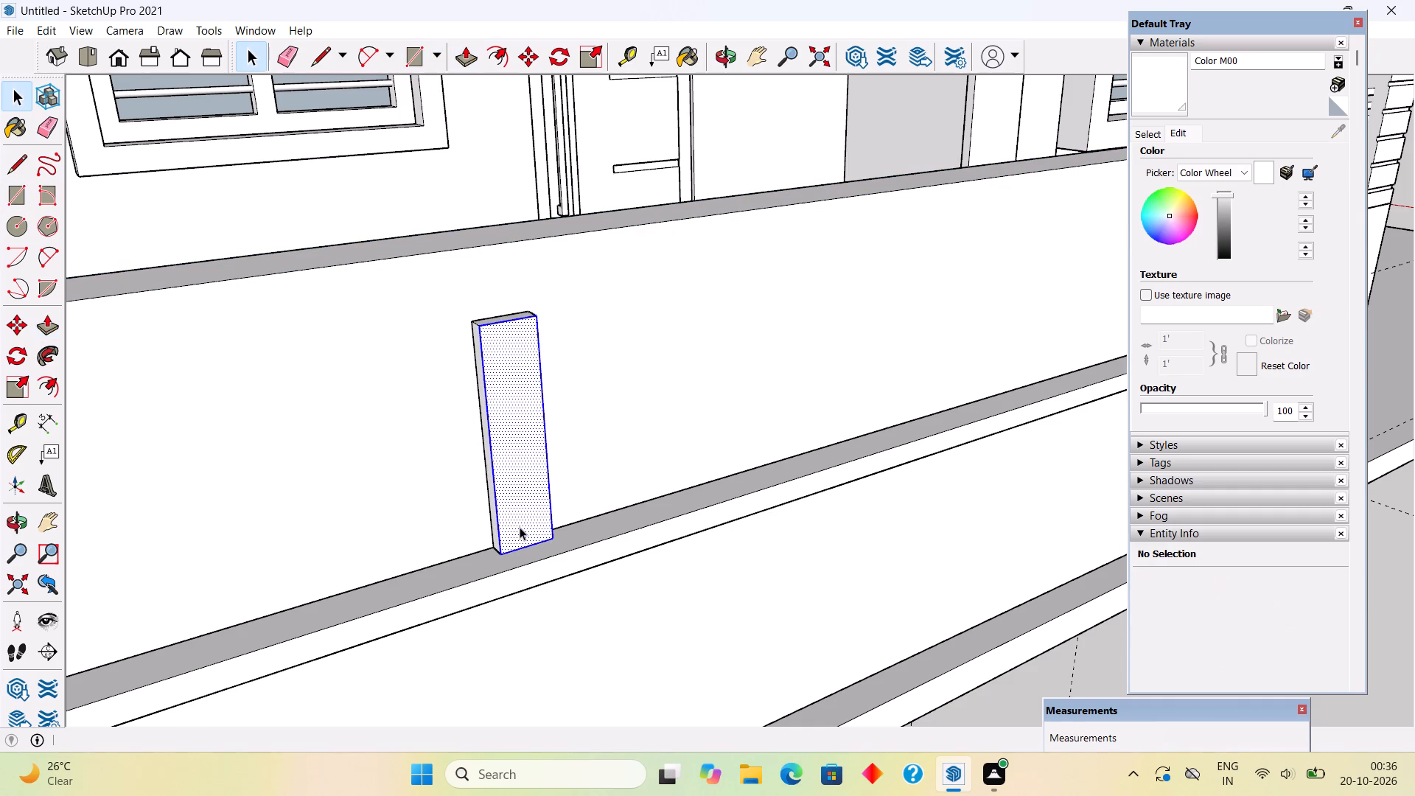
{"action": "right_click", "coordinate": [520, 527]}
{"action": "left_click", "coordinate": [590, 404]}
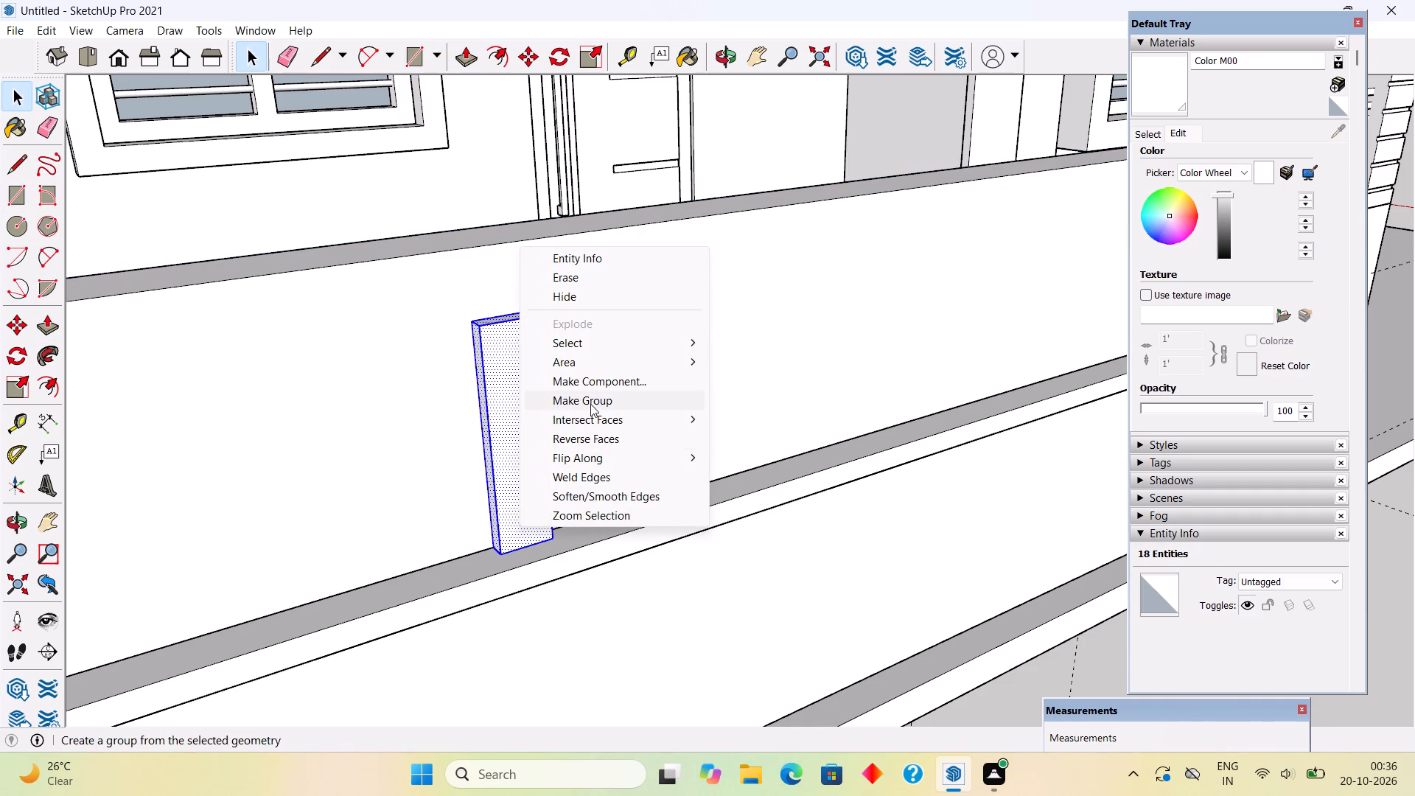
Copy the slat group three times along the parapet wall, roughly 1' apart, to make a row of four slats.
{"action": "key", "text": "m"}
{"action": "left_click", "coordinate": [505, 461]}
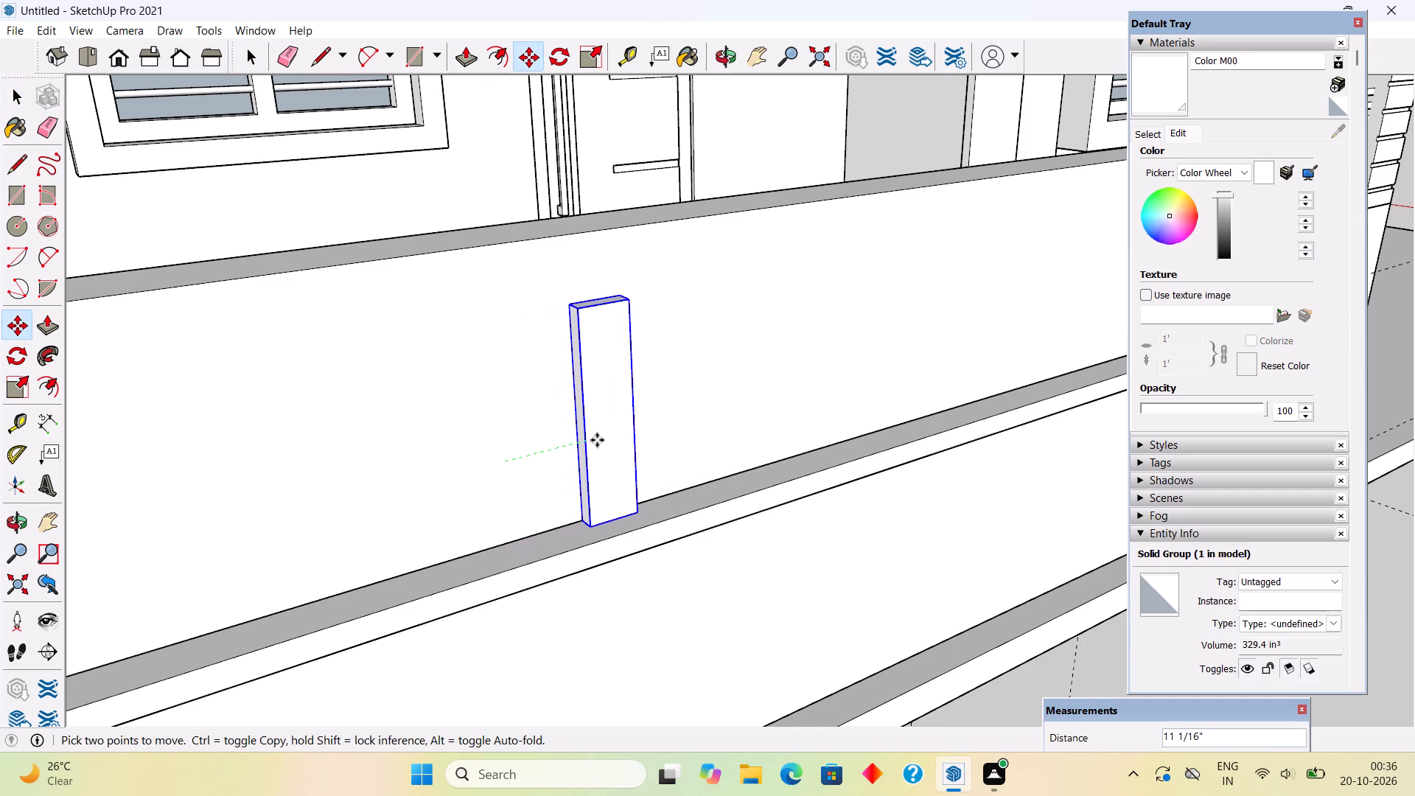
{"action": "left_click", "coordinate": [609, 434]}
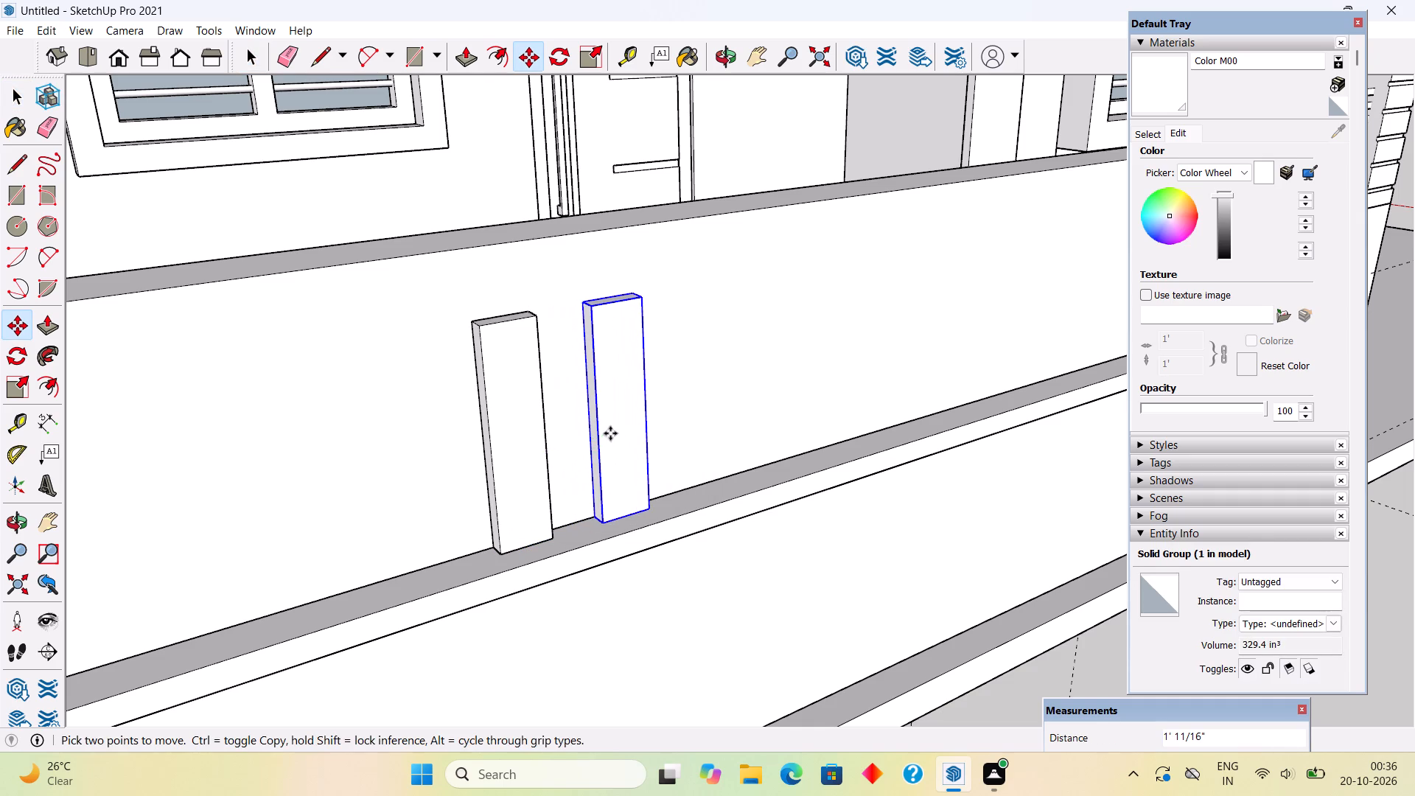
{"action": "left_click", "coordinate": [610, 433], "text": "ctrl"}
{"action": "double_click", "coordinate": [712, 402]}
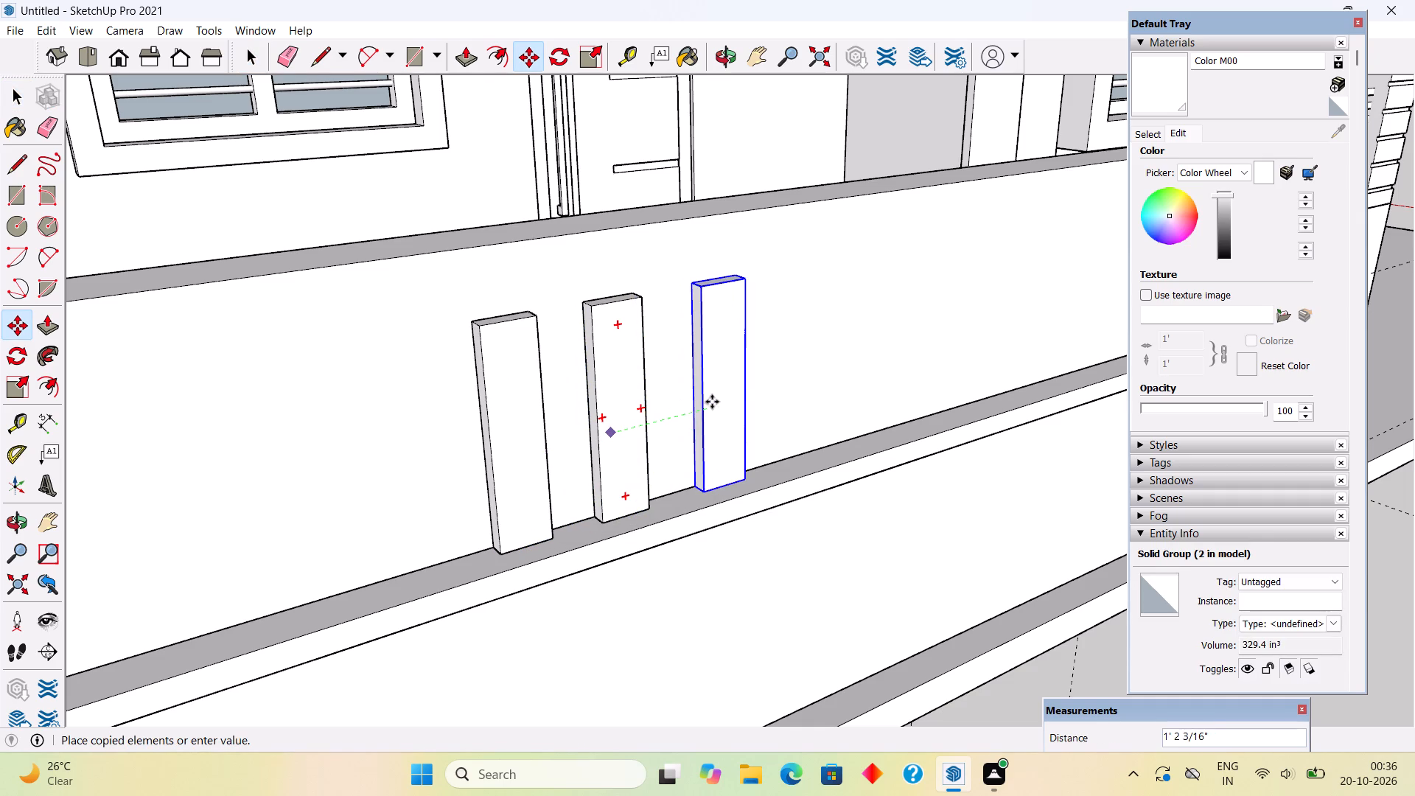
{"action": "left_click", "coordinate": [745, 411]}
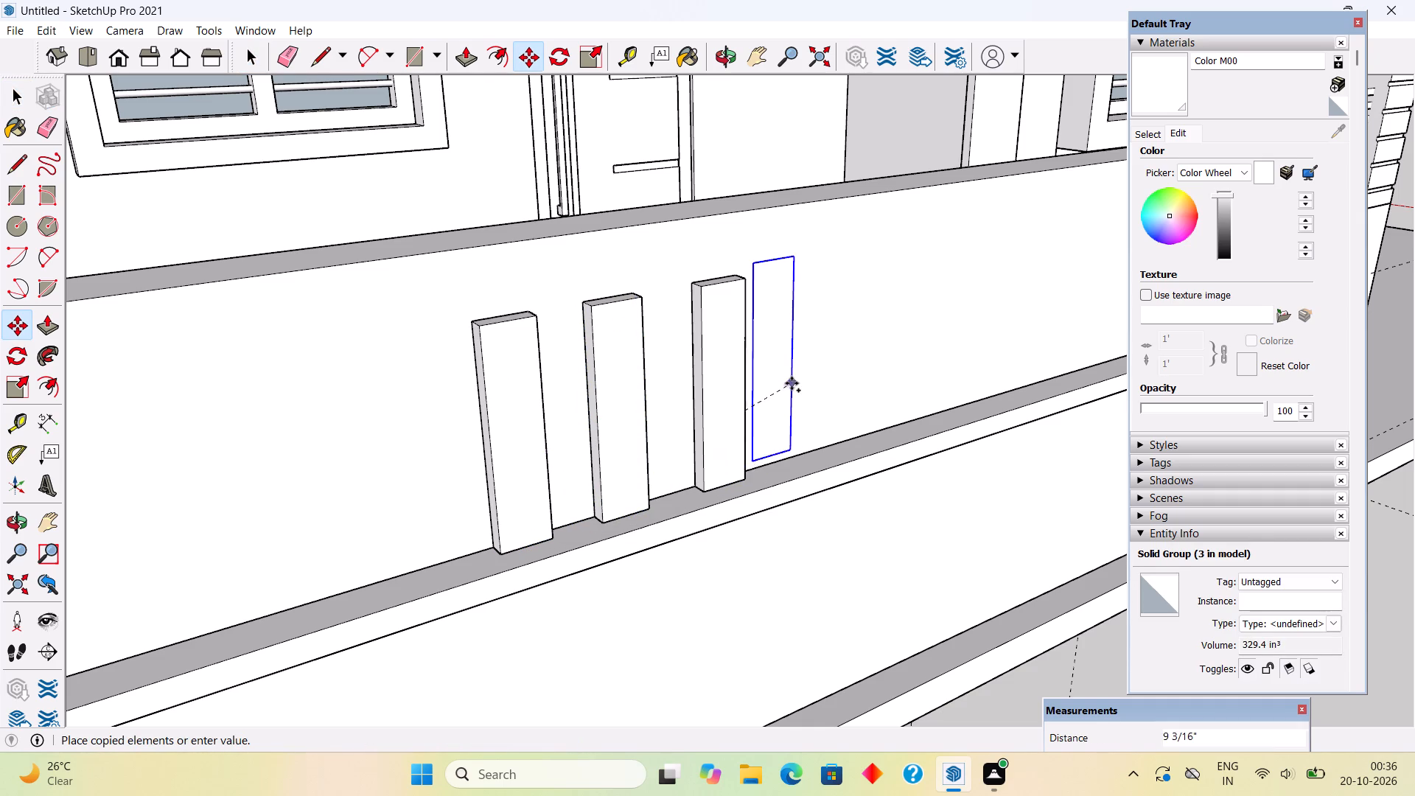
{"action": "left_click", "coordinate": [817, 383]}
{"action": "key", "text": "space"}
Examine the slatted parapet wall, side steps and house facade from several angles.
{"action": "scroll", "coordinate": [813, 408], "scroll_direction": "down", "scroll_amount": 6}
{"action": "middle_click_drag", "start_coordinate": [807, 427], "coordinate": [769, 364]}
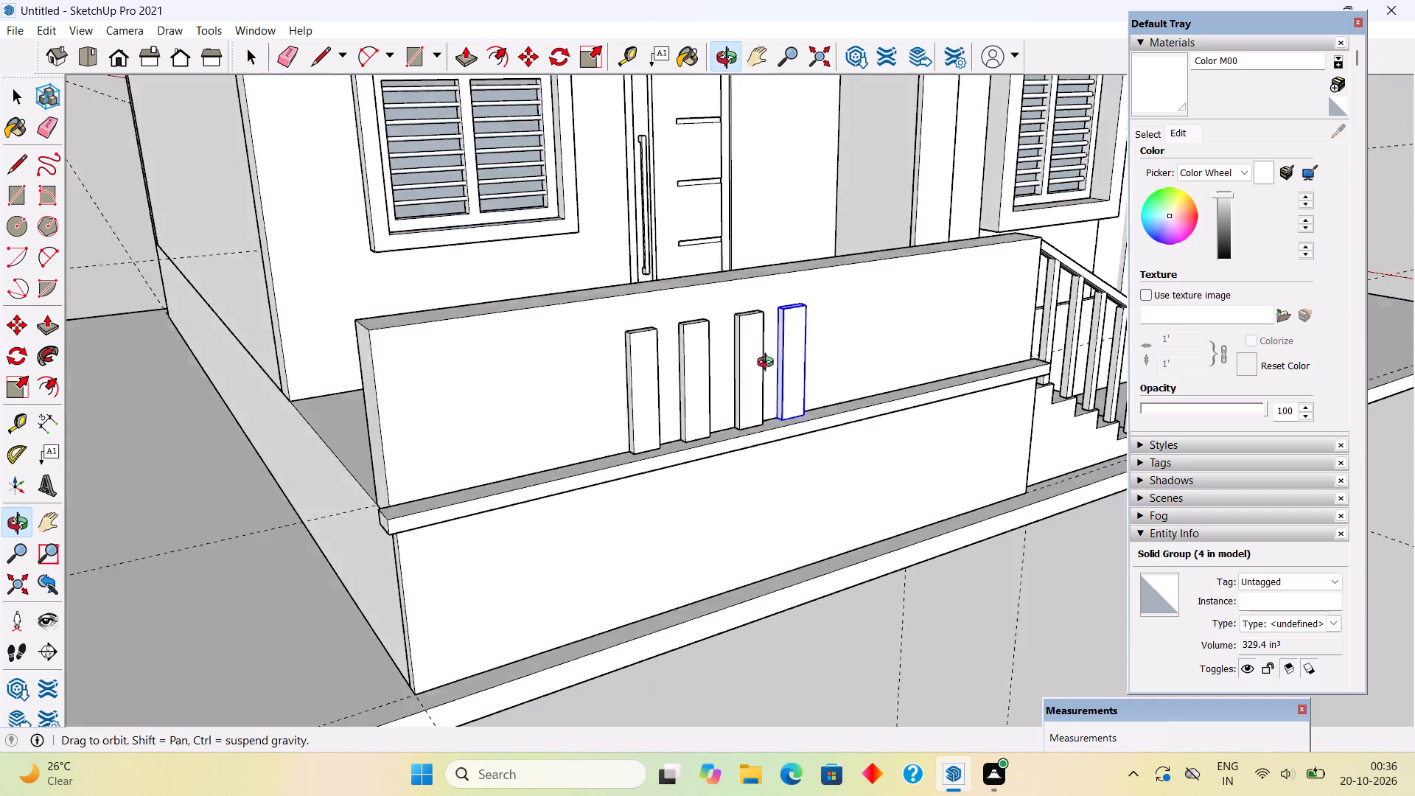
{"action": "middle_click_drag", "start_coordinate": [769, 364], "coordinate": [685, 269]}
{"action": "left_click", "coordinate": [658, 465]}
{"action": "middle_click_drag", "start_coordinate": [573, 461], "coordinate": [227, 543]}
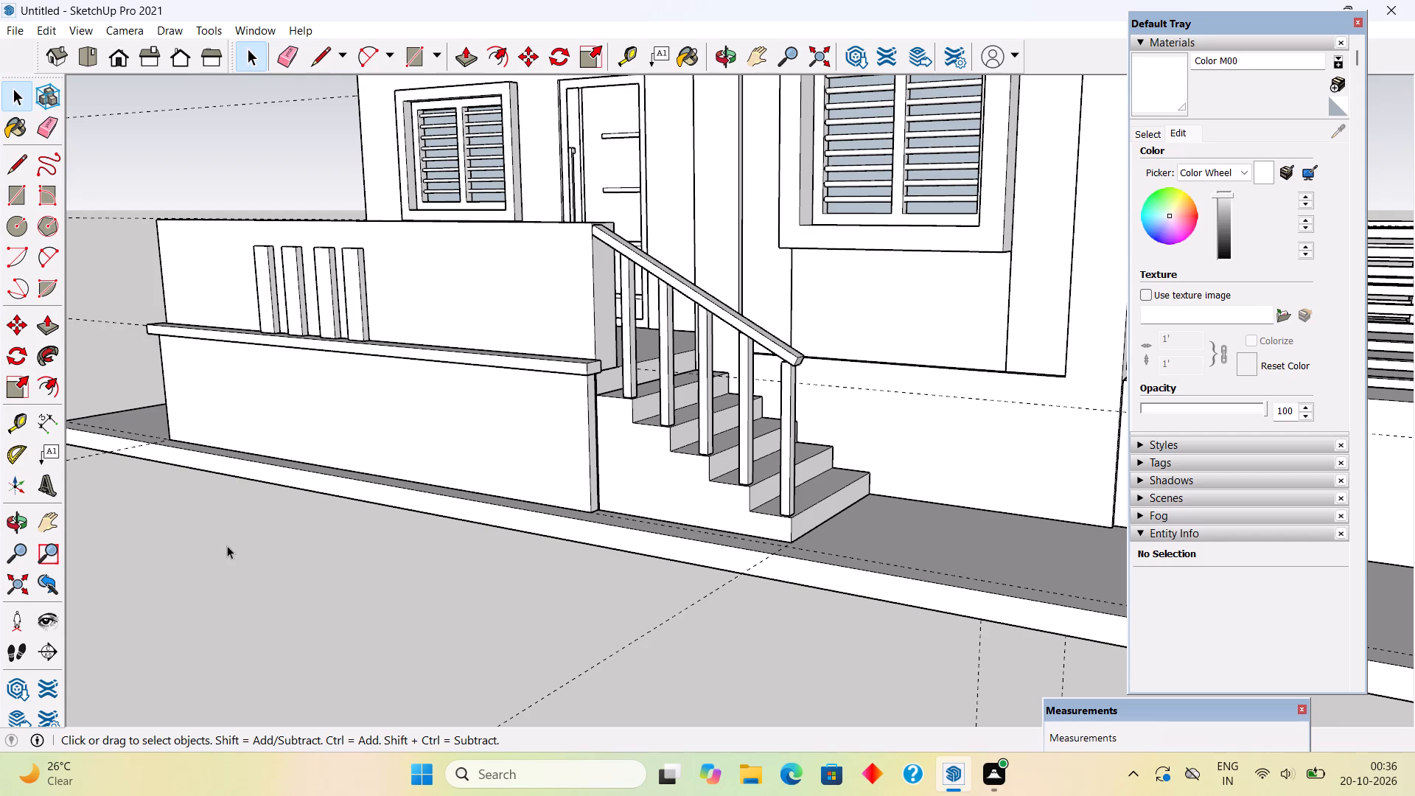
{"action": "scroll", "coordinate": [227, 545], "scroll_direction": "down", "scroll_amount": 7}
{"action": "middle_click_drag", "start_coordinate": [217, 525], "coordinate": [526, 602]}
{"action": "scroll", "coordinate": [526, 602], "scroll_direction": "down", "scroll_amount": 3}
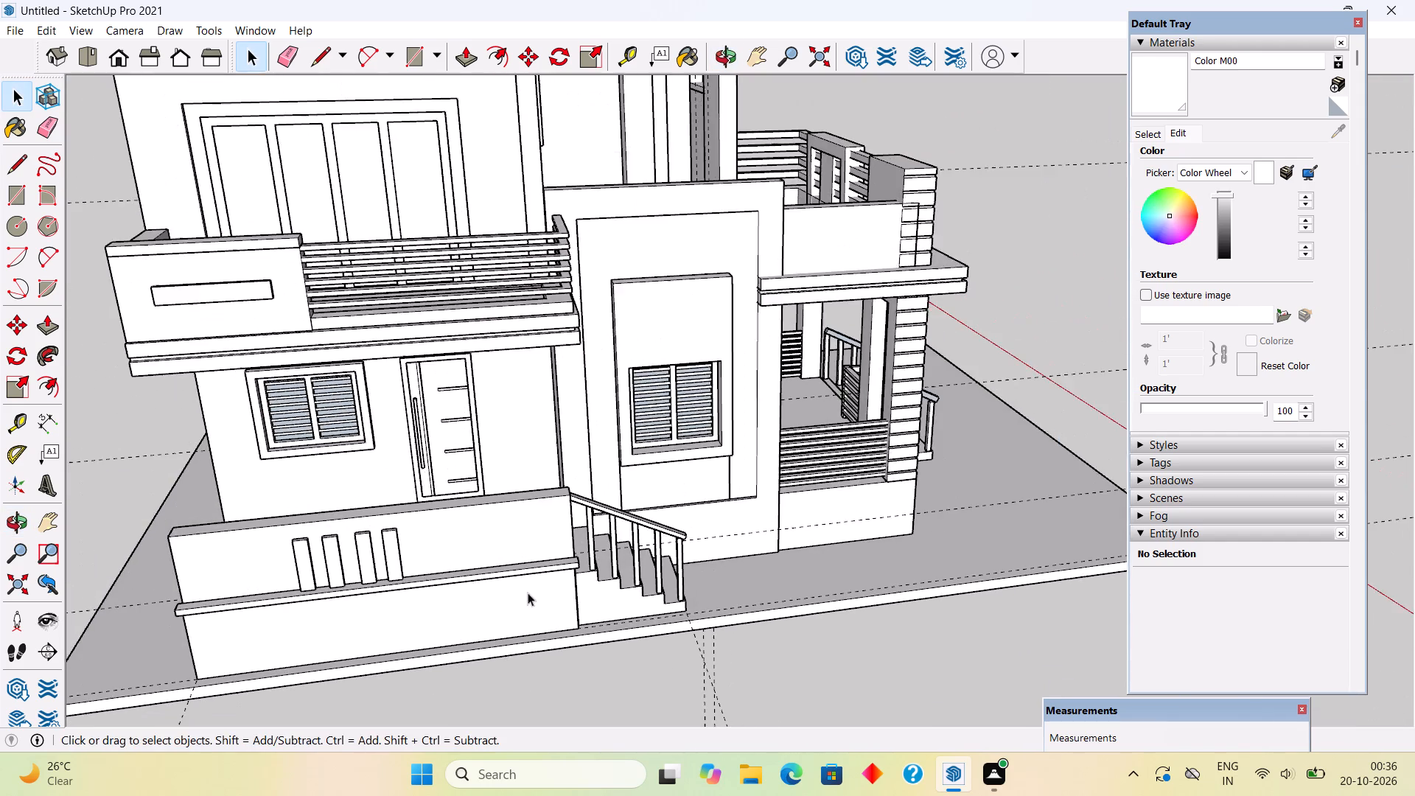
{"action": "scroll", "coordinate": [483, 361], "scroll_direction": "down", "scroll_amount": 4}
Draw a 9" by 14' 8" rectangle over the parapet wall's top and extrude it upward 4" as a cap.
{"action": "middle_click_drag", "start_coordinate": [483, 389], "coordinate": [490, 453]}
{"action": "middle_click_drag", "start_coordinate": [479, 501], "coordinate": [431, 612]}
{"action": "scroll", "coordinate": [312, 542], "scroll_direction": "up", "scroll_amount": 10}
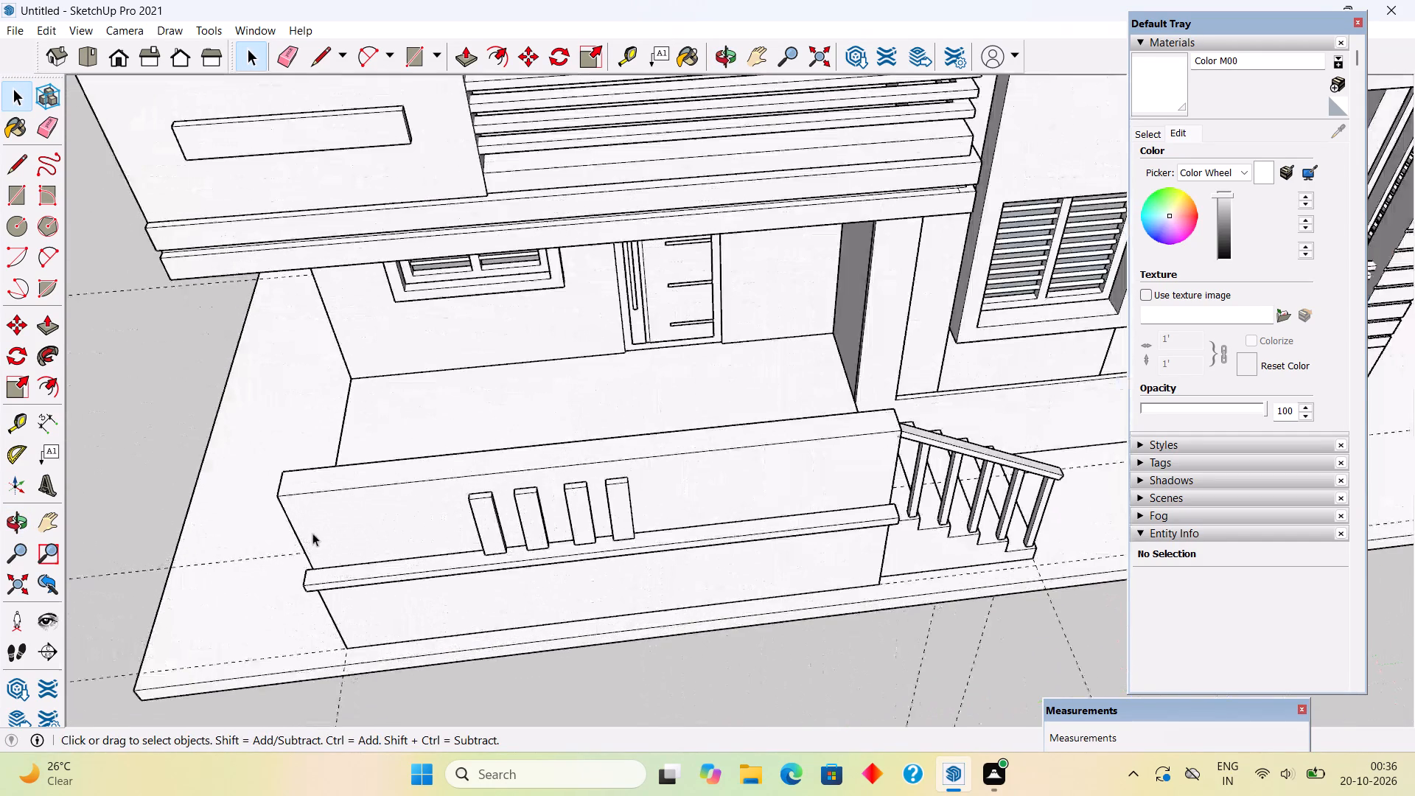
{"action": "scroll", "coordinate": [312, 533], "scroll_direction": "up", "scroll_amount": 1}
{"action": "key", "text": "r"}
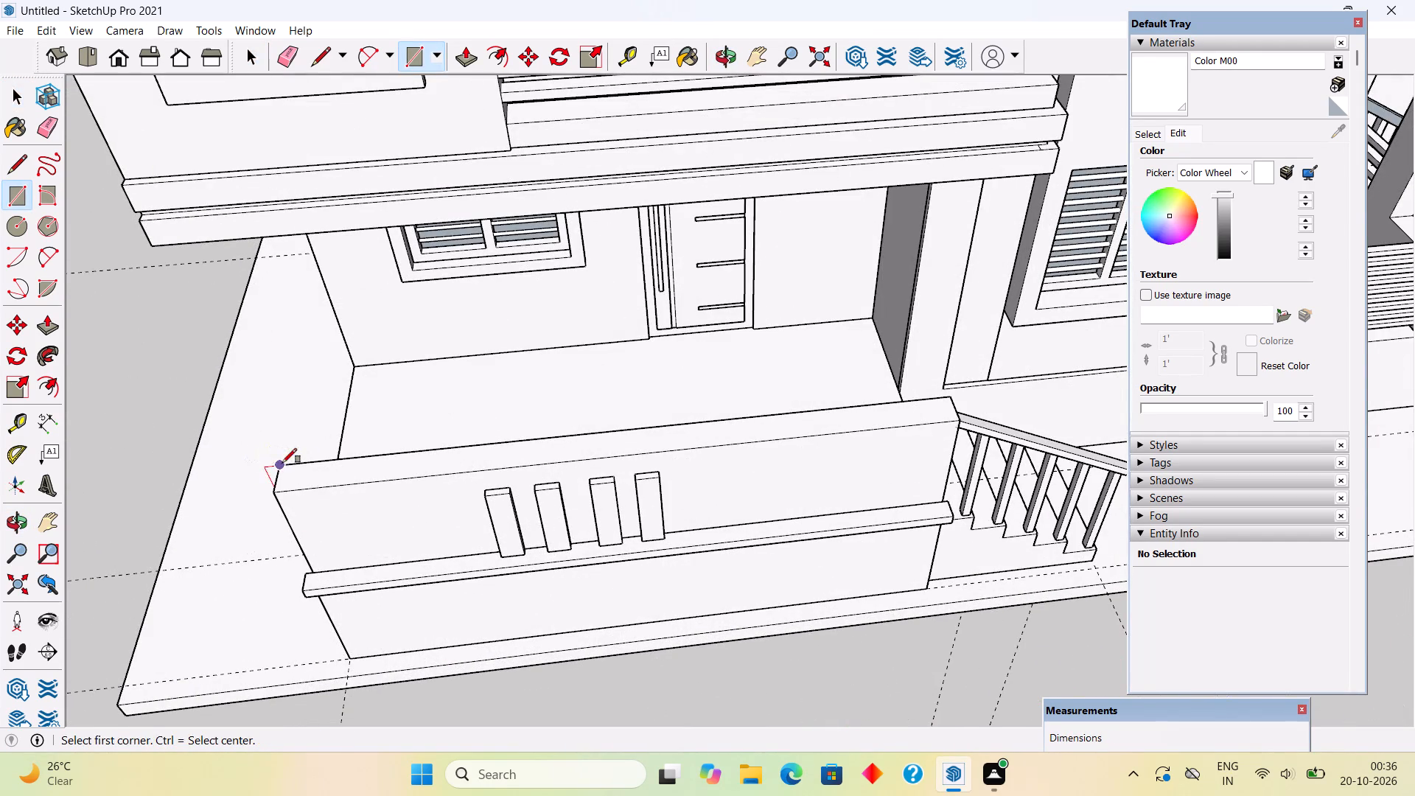
{"action": "left_click", "coordinate": [282, 463]}
{"action": "left_click", "coordinate": [962, 420]}
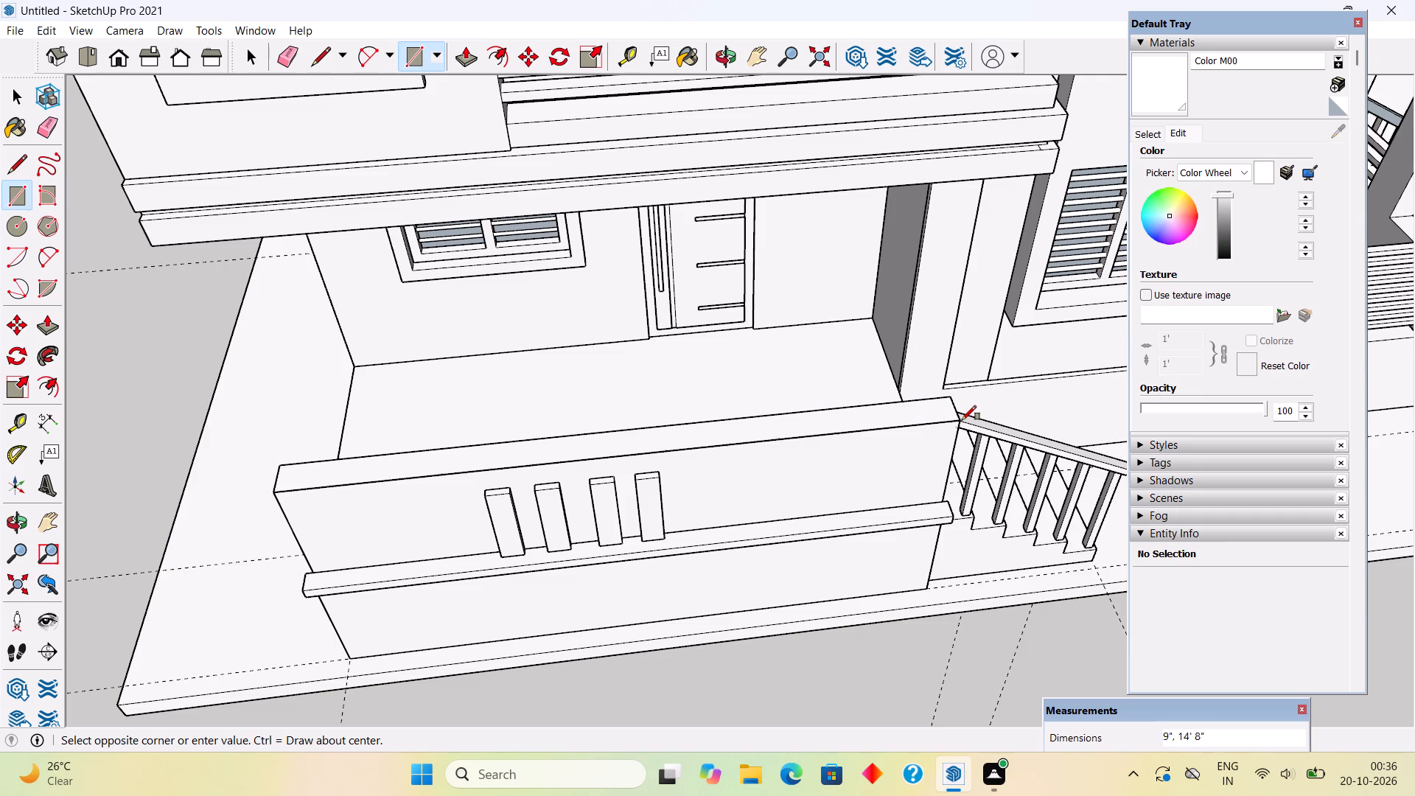
{"action": "key", "text": "p"}
{"action": "left_click", "coordinate": [943, 408]}
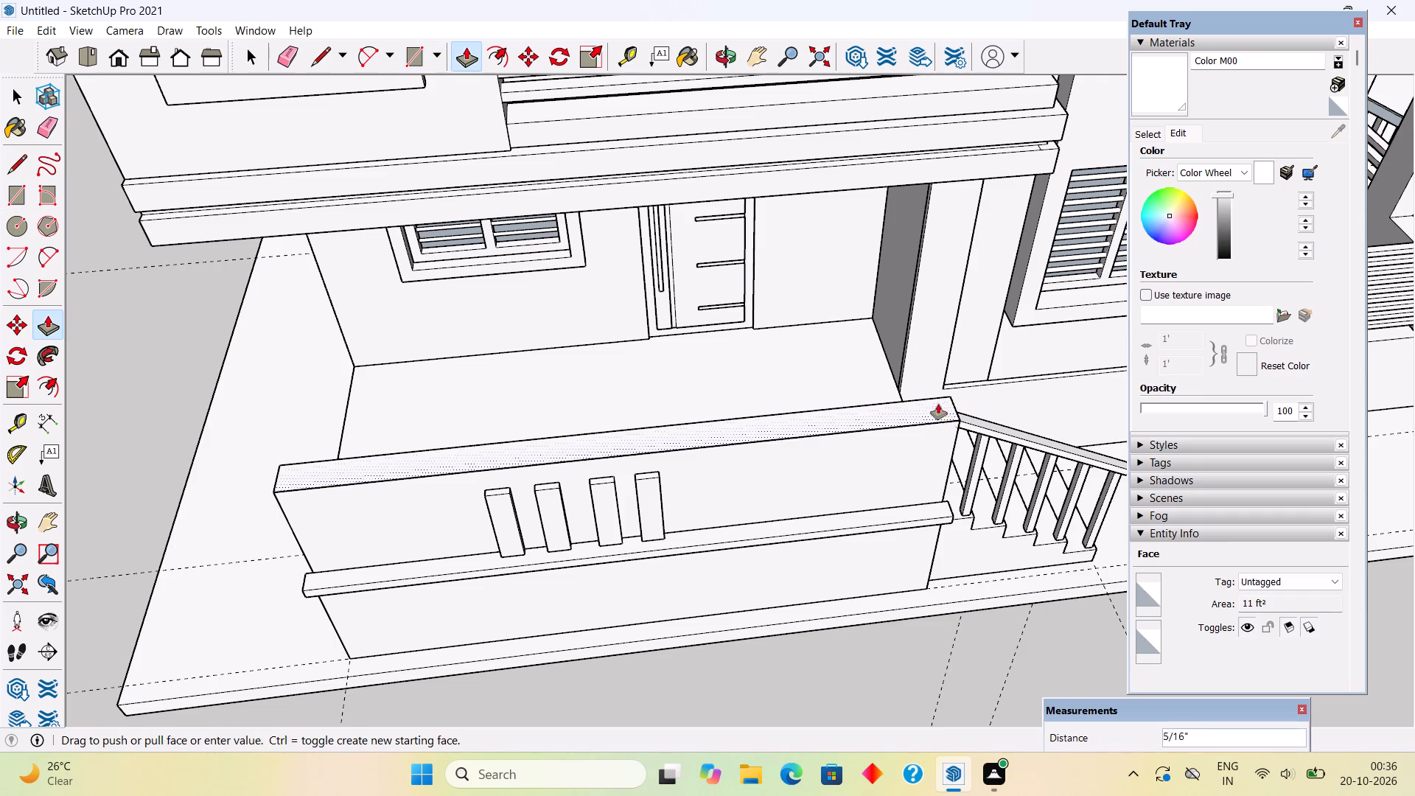
{"action": "type", "text": "4\""}
{"action": "key", "text": "Return"}
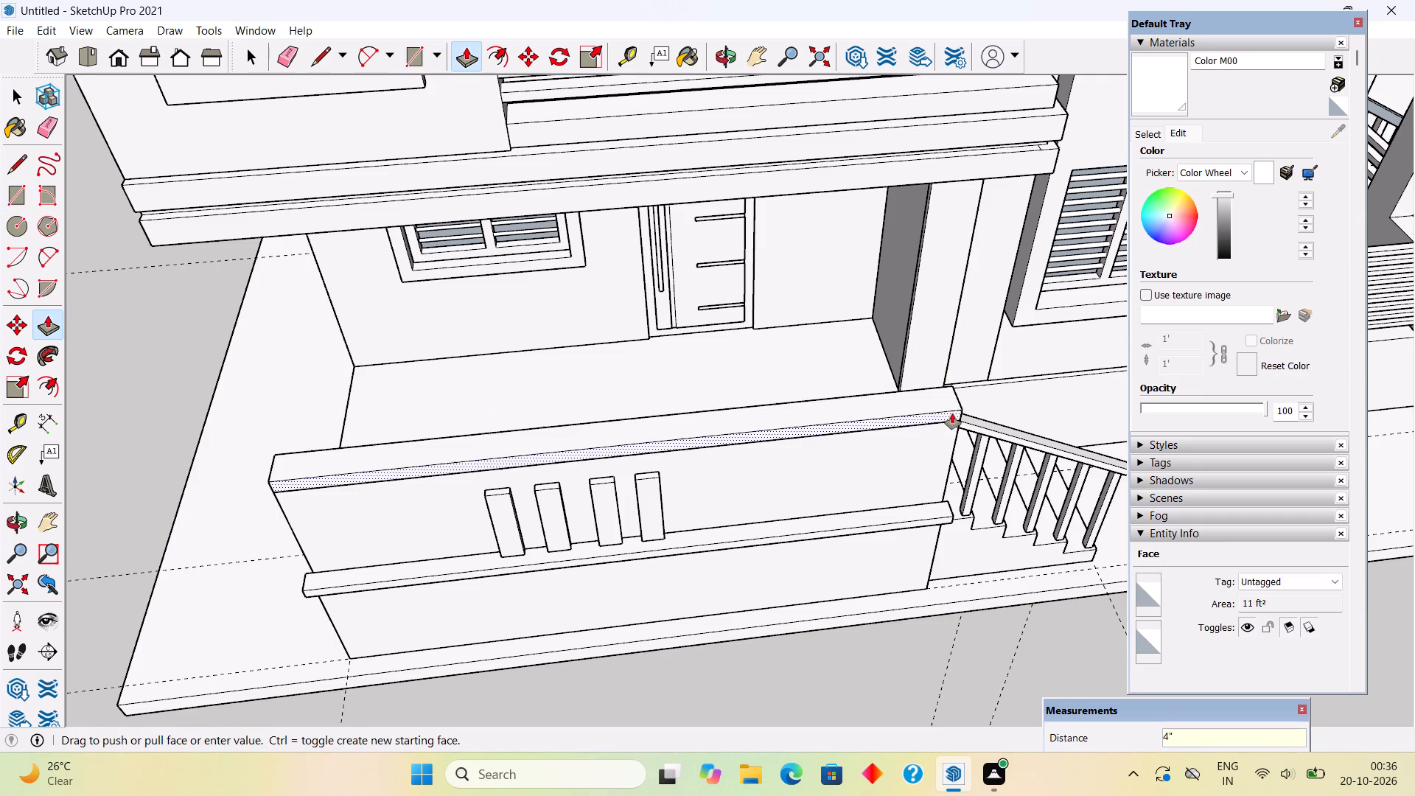
Extend the parapet cap's outer long face and its end face at the plinth corner outward by 2" each.
{"action": "left_click", "coordinate": [952, 413]}
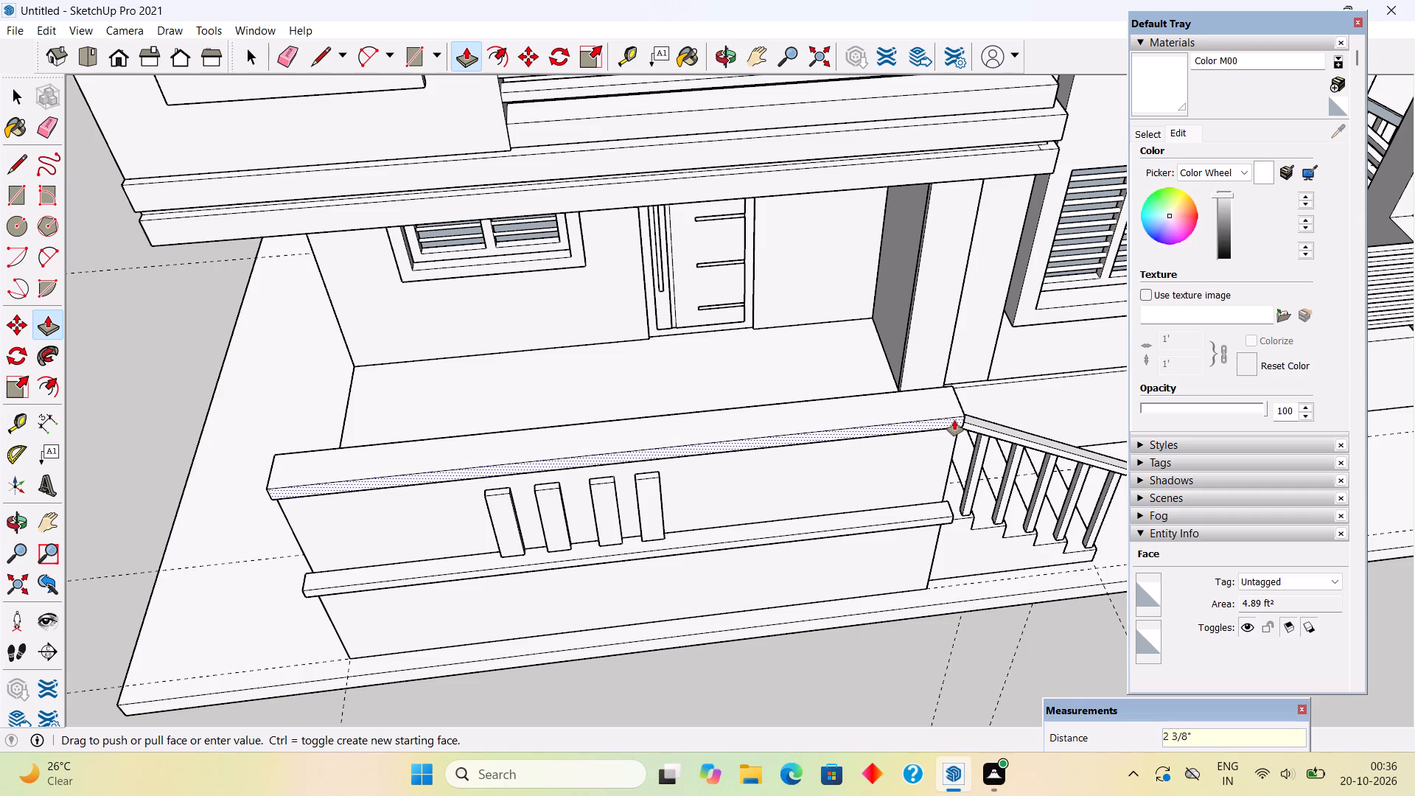
{"action": "type", "text": "2\""}
{"action": "key", "text": "Return"}
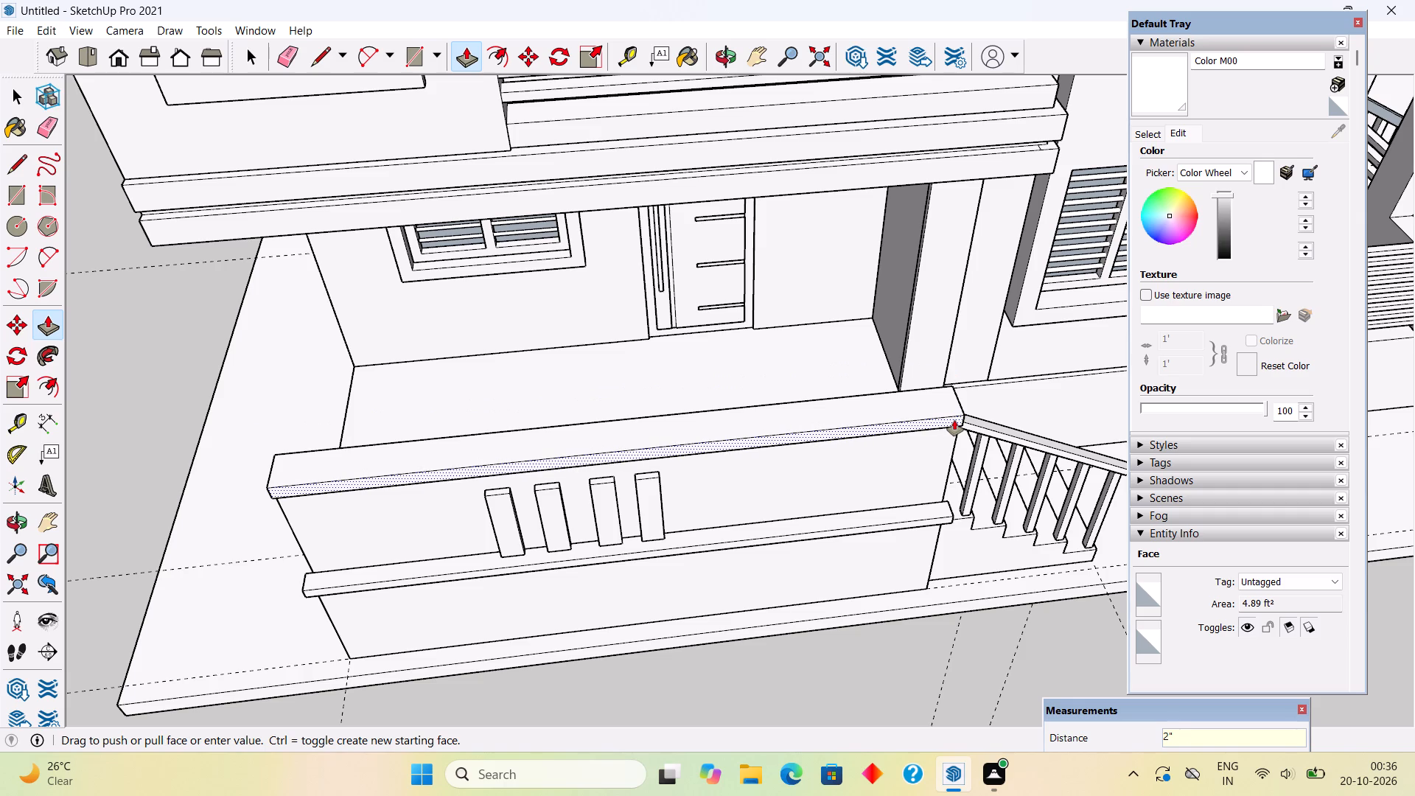
{"action": "middle_click_drag", "start_coordinate": [274, 496], "coordinate": [598, 403]}
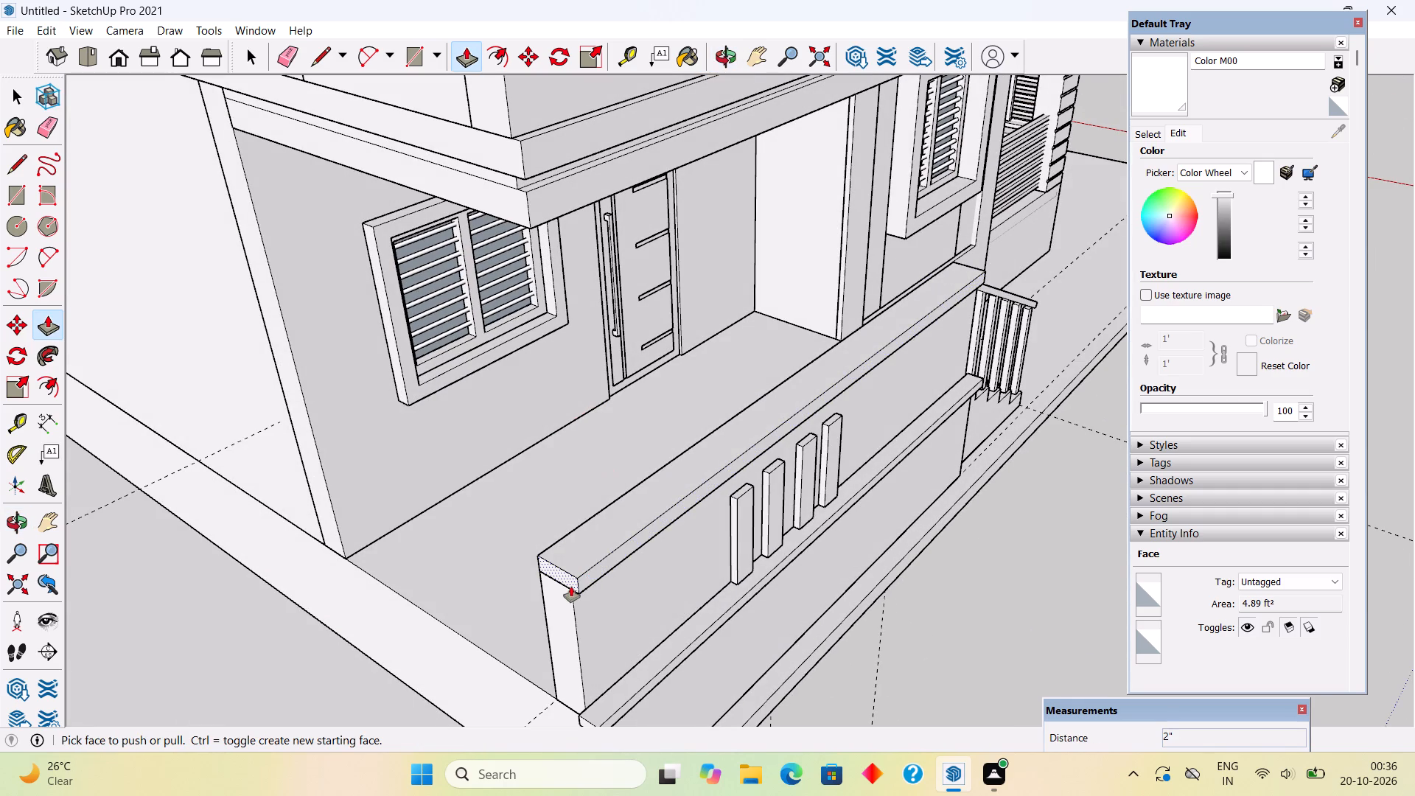
{"action": "double_click", "coordinate": [571, 587]}
Make the whole parapet cap a group.
{"action": "key", "text": "space"}
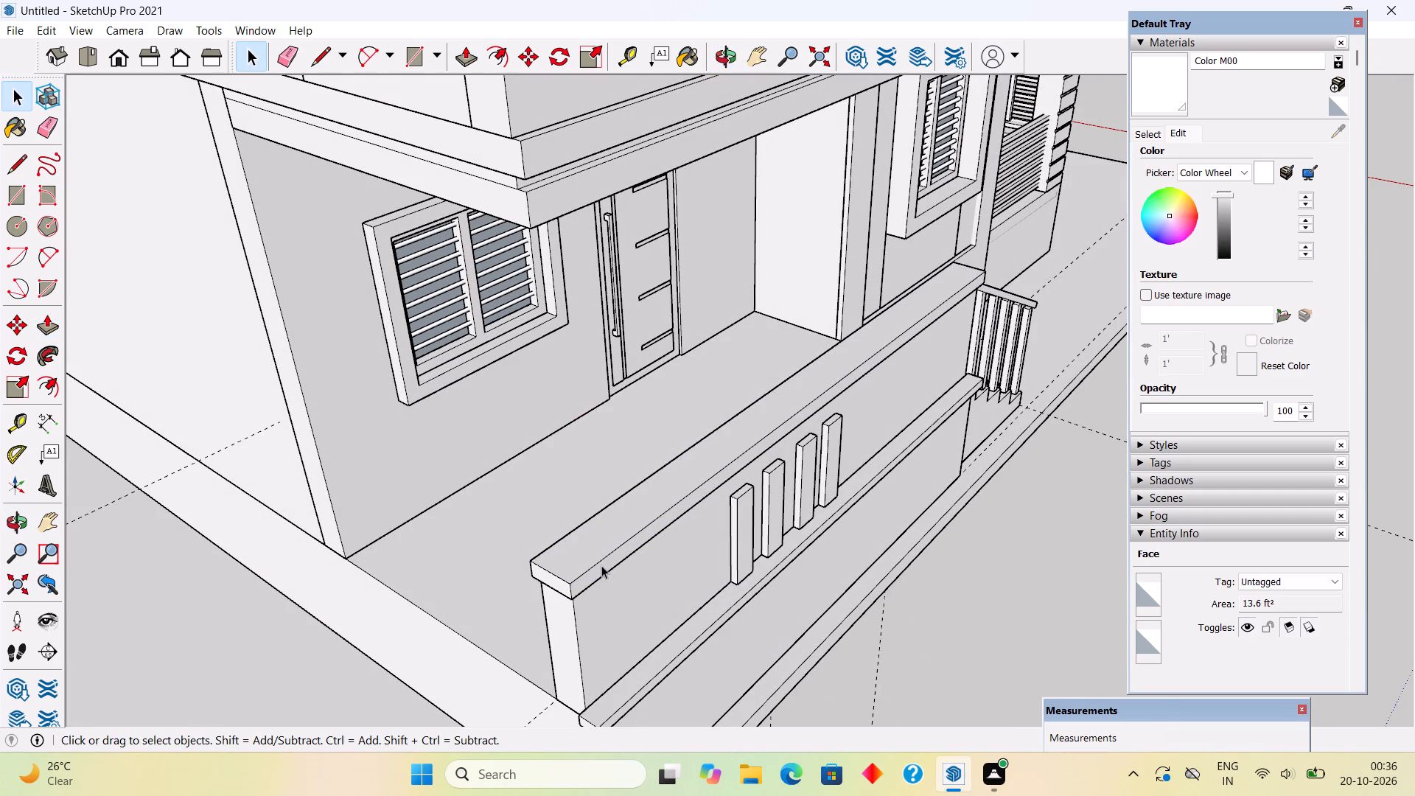
{"action": "triple_click", "coordinate": [601, 565]}
{"action": "right_click", "coordinate": [601, 565]}
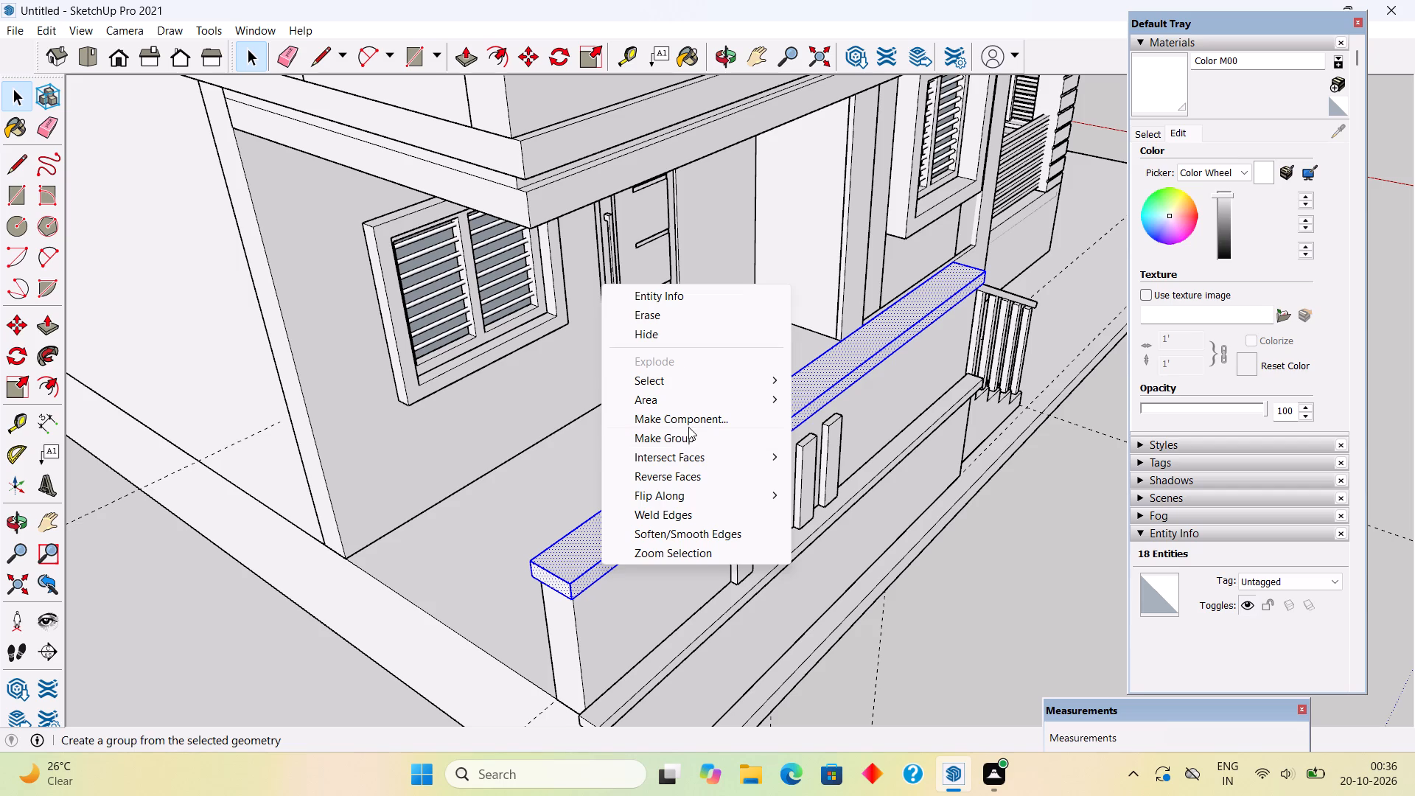
{"action": "left_click", "coordinate": [686, 441]}
{"action": "scroll", "coordinate": [686, 441], "scroll_direction": "down", "scroll_amount": 5}
{"action": "left_click", "coordinate": [817, 582]}
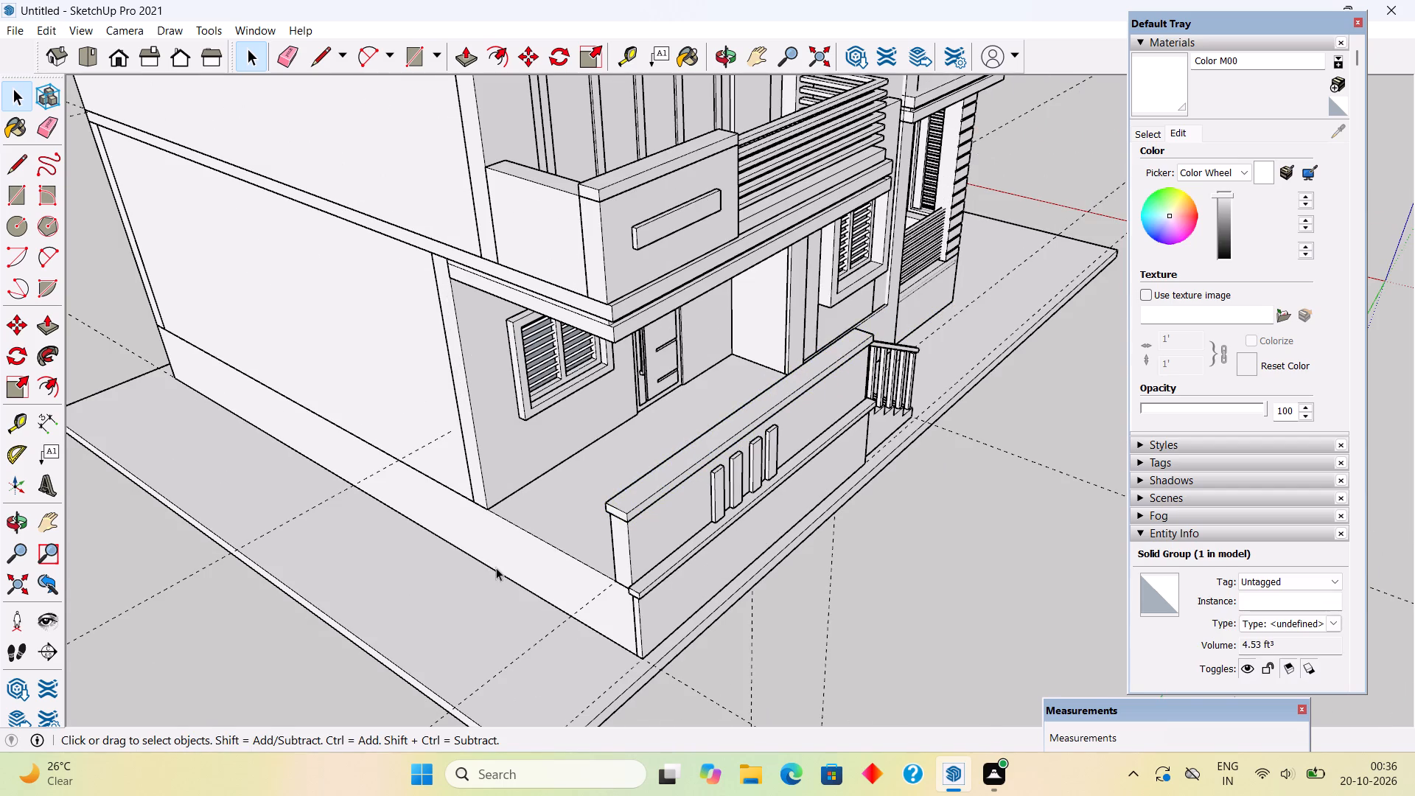
Place a guide line 9" in from the porch floor's open side edge.
{"action": "middle_click_drag", "start_coordinate": [496, 568], "coordinate": [721, 618]}
{"action": "scroll", "coordinate": [721, 618], "scroll_direction": "down", "scroll_amount": 2}
{"action": "scroll", "coordinate": [749, 624], "scroll_direction": "up", "scroll_amount": 8}
{"action": "key", "text": "t"}
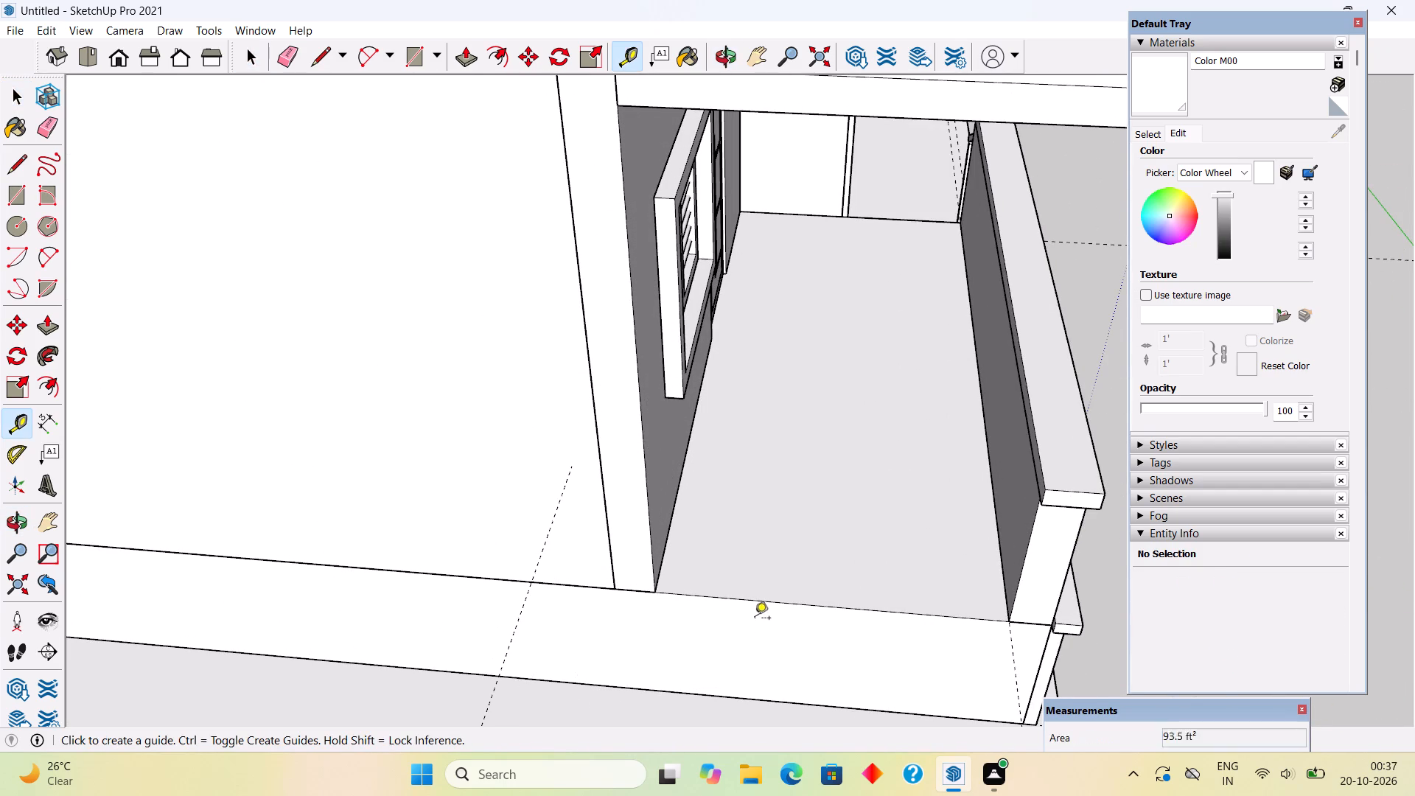
{"action": "left_click", "coordinate": [771, 598]}
{"action": "type", "text": "9\""}
{"action": "key", "text": "Return"}
Draw a 9" deep rectangle between the house wall and parapet along the floor edge and extrude it up about 3' 1" to the cap's underside.
{"action": "key", "text": "r"}
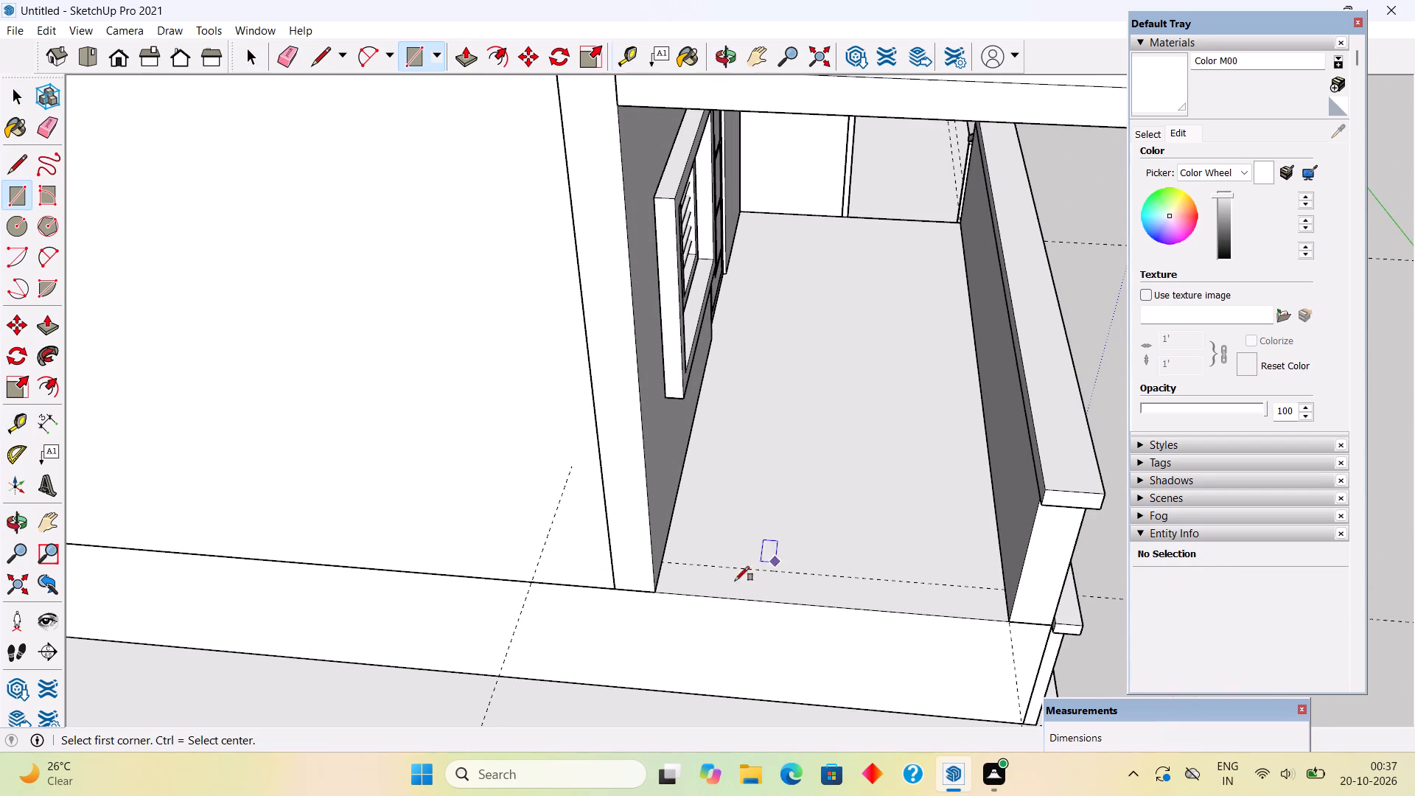
{"action": "left_click", "coordinate": [665, 564]}
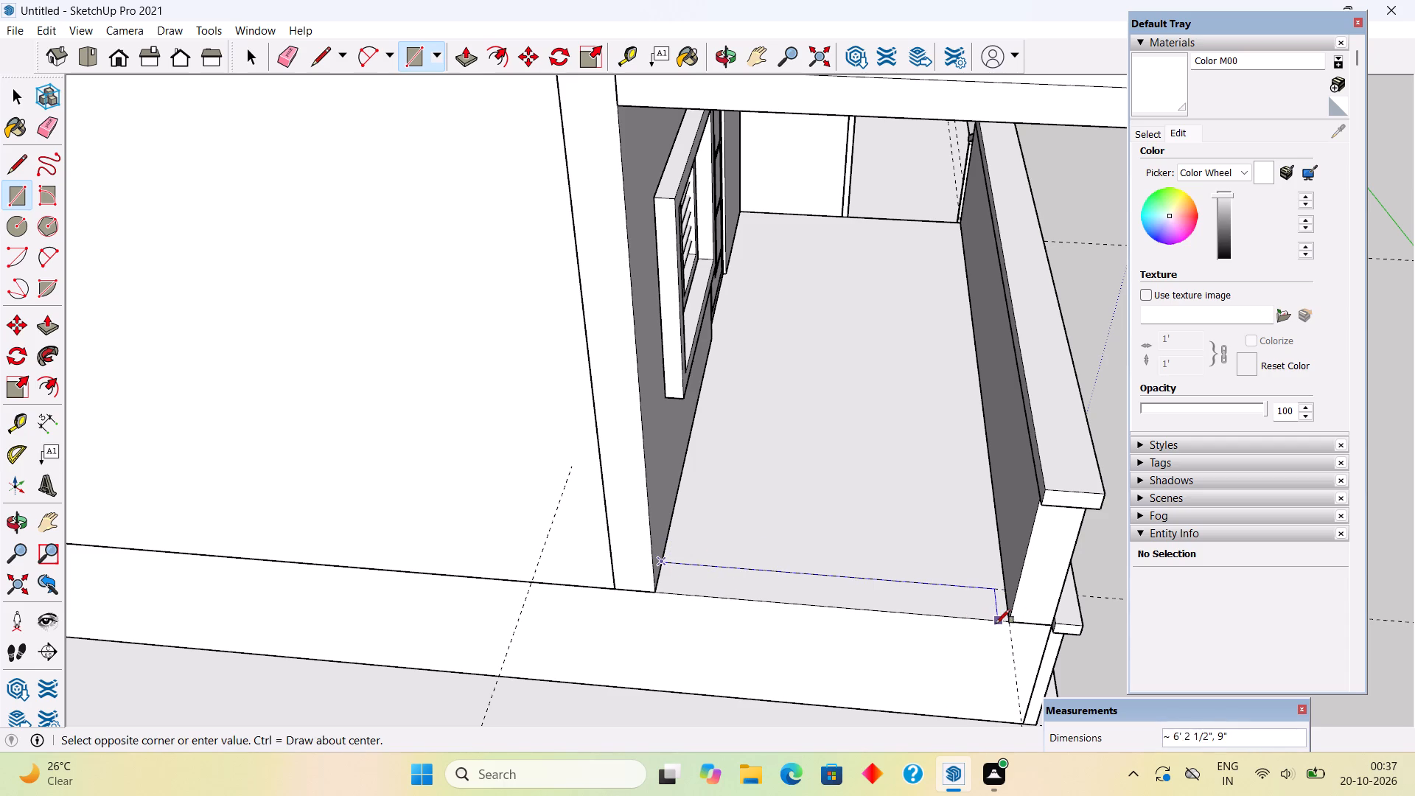
{"action": "left_click", "coordinate": [1010, 621]}
{"action": "key", "text": "p"}
{"action": "left_click", "coordinate": [986, 603]}
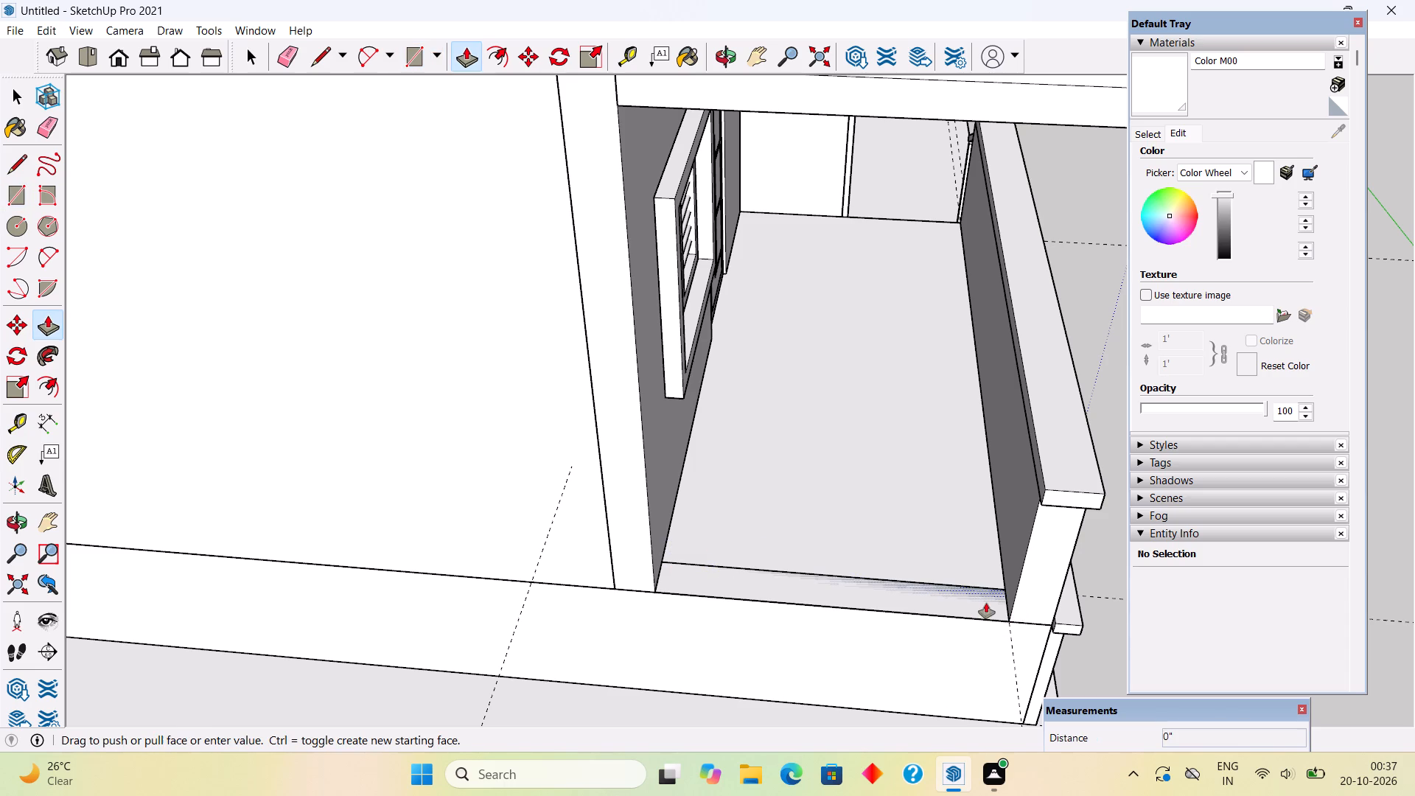
{"action": "left_click", "coordinate": [1077, 503]}
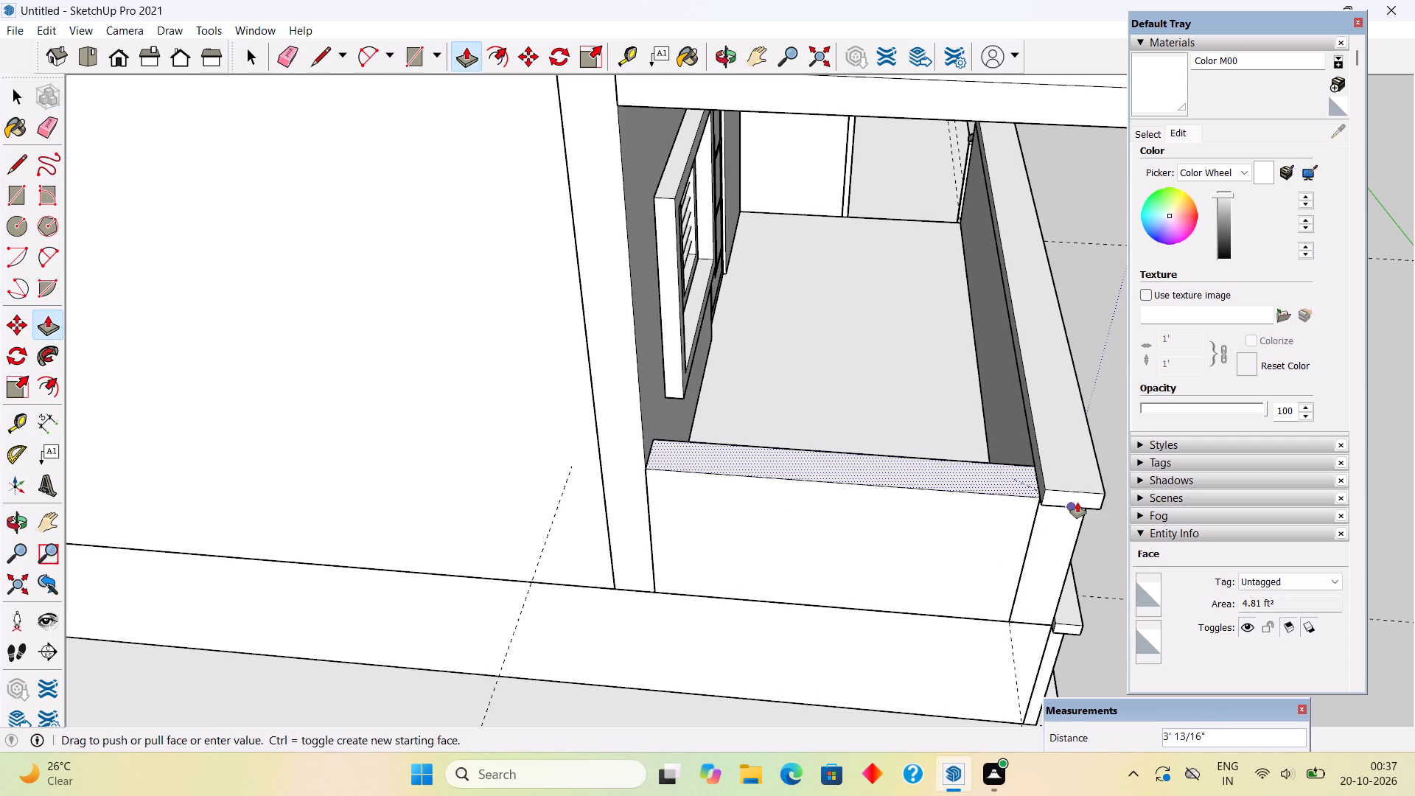
Make the new side parapet wall a group.
{"action": "key", "text": "space"}
{"action": "triple_click", "coordinate": [1010, 517]}
{"action": "right_click", "coordinate": [1009, 517]}
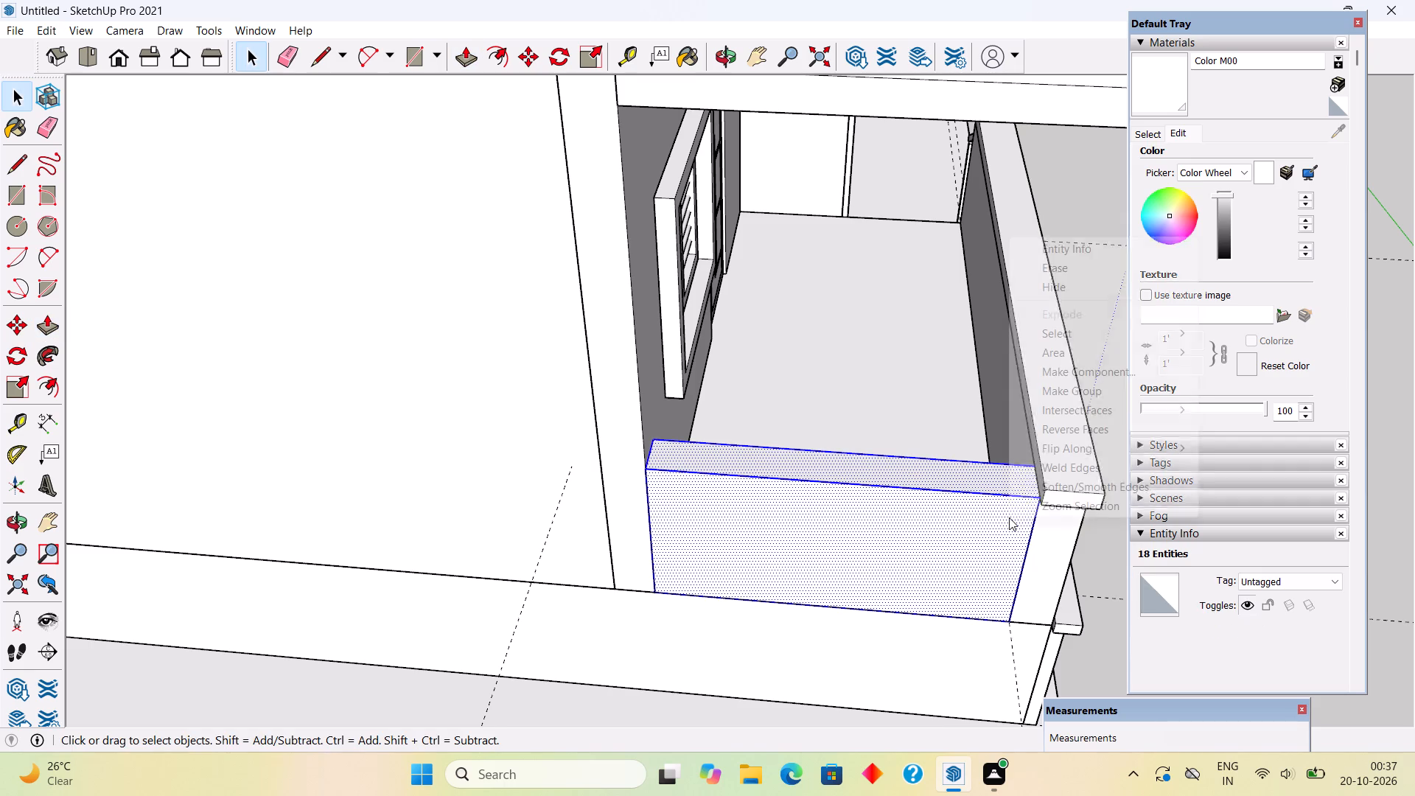
{"action": "left_click", "coordinate": [1075, 397]}
{"action": "left_click", "coordinate": [1089, 365]}
Open the base slab group for editing and push its side face inward about 5' 4" toward the plinth.
{"action": "middle_click_drag", "start_coordinate": [1047, 452], "coordinate": [913, 523]}
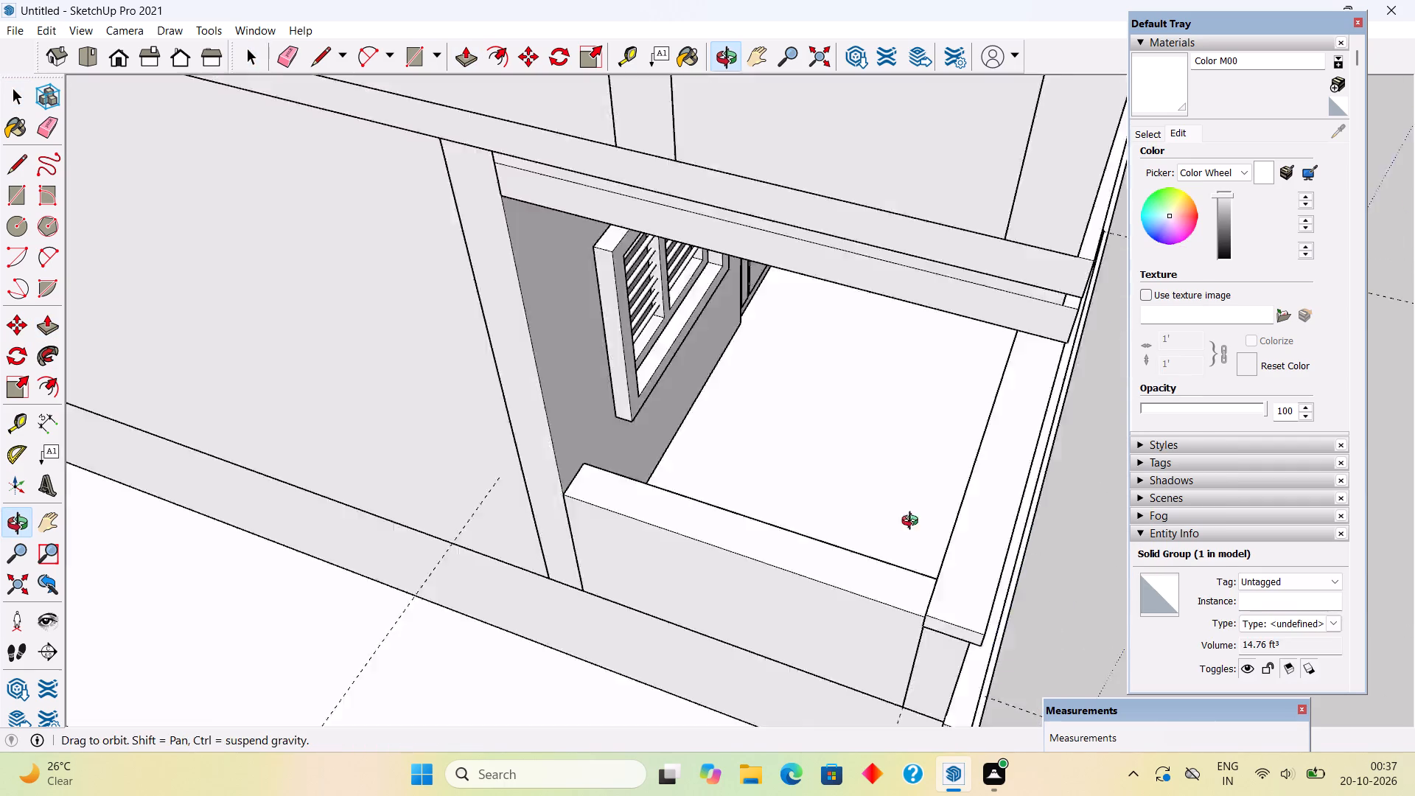
{"action": "middle_click_drag", "start_coordinate": [913, 523], "coordinate": [618, 501]}
{"action": "scroll", "coordinate": [621, 503], "scroll_direction": "down", "scroll_amount": 9}
{"action": "middle_click_drag", "start_coordinate": [613, 545], "coordinate": [671, 278]}
{"action": "scroll", "coordinate": [534, 482], "scroll_direction": "up", "scroll_amount": 4}
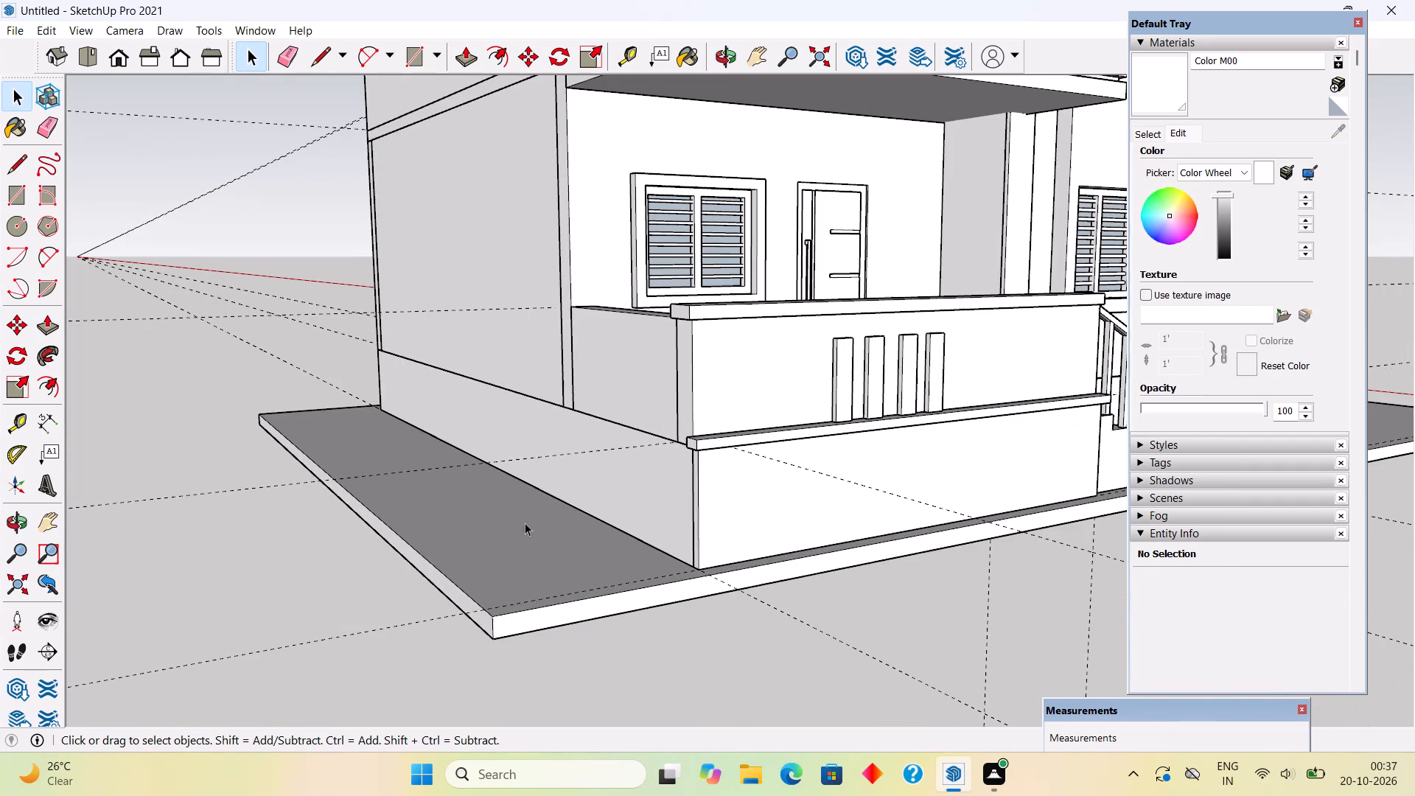
{"action": "triple_click", "coordinate": [455, 596]}
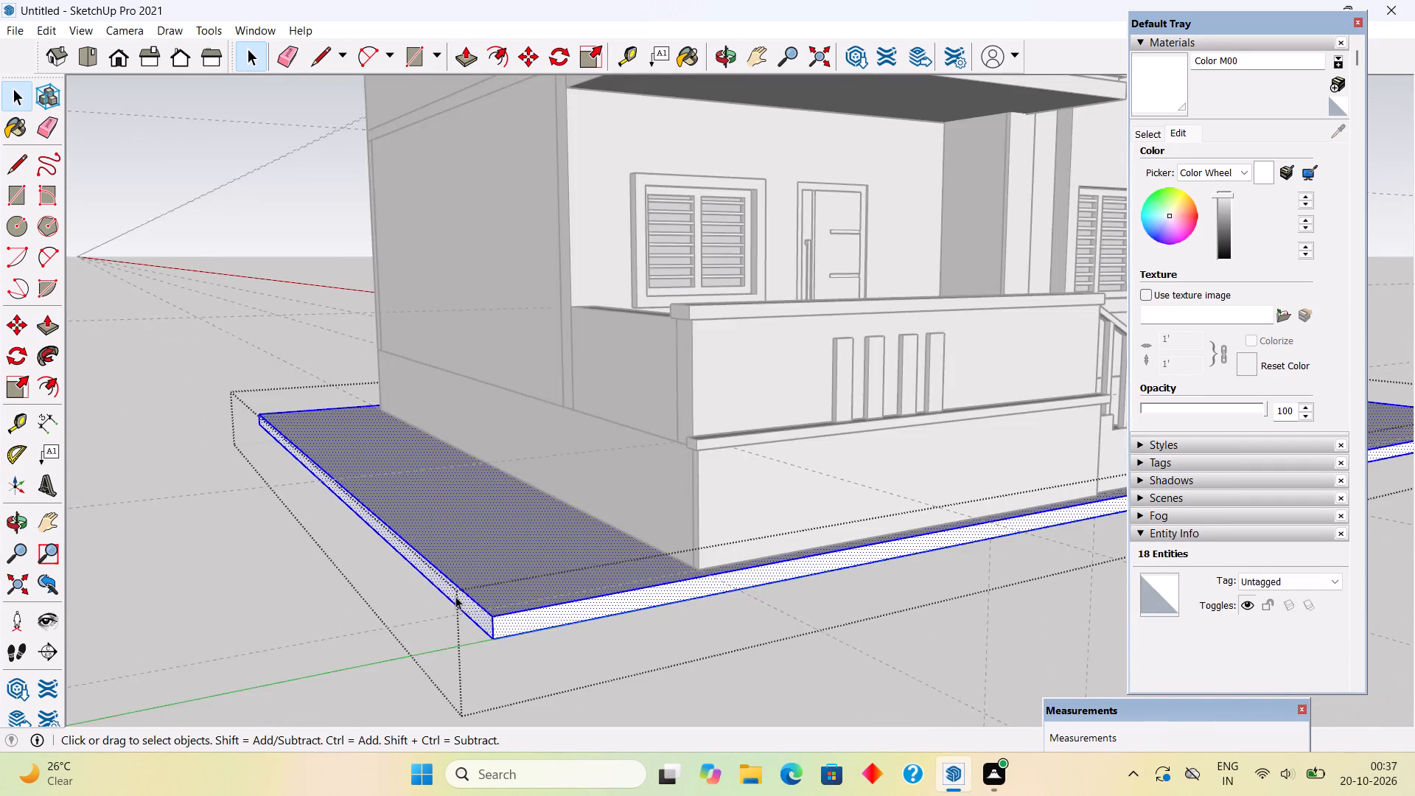
{"action": "key", "text": "p"}
{"action": "left_click", "coordinate": [455, 596]}
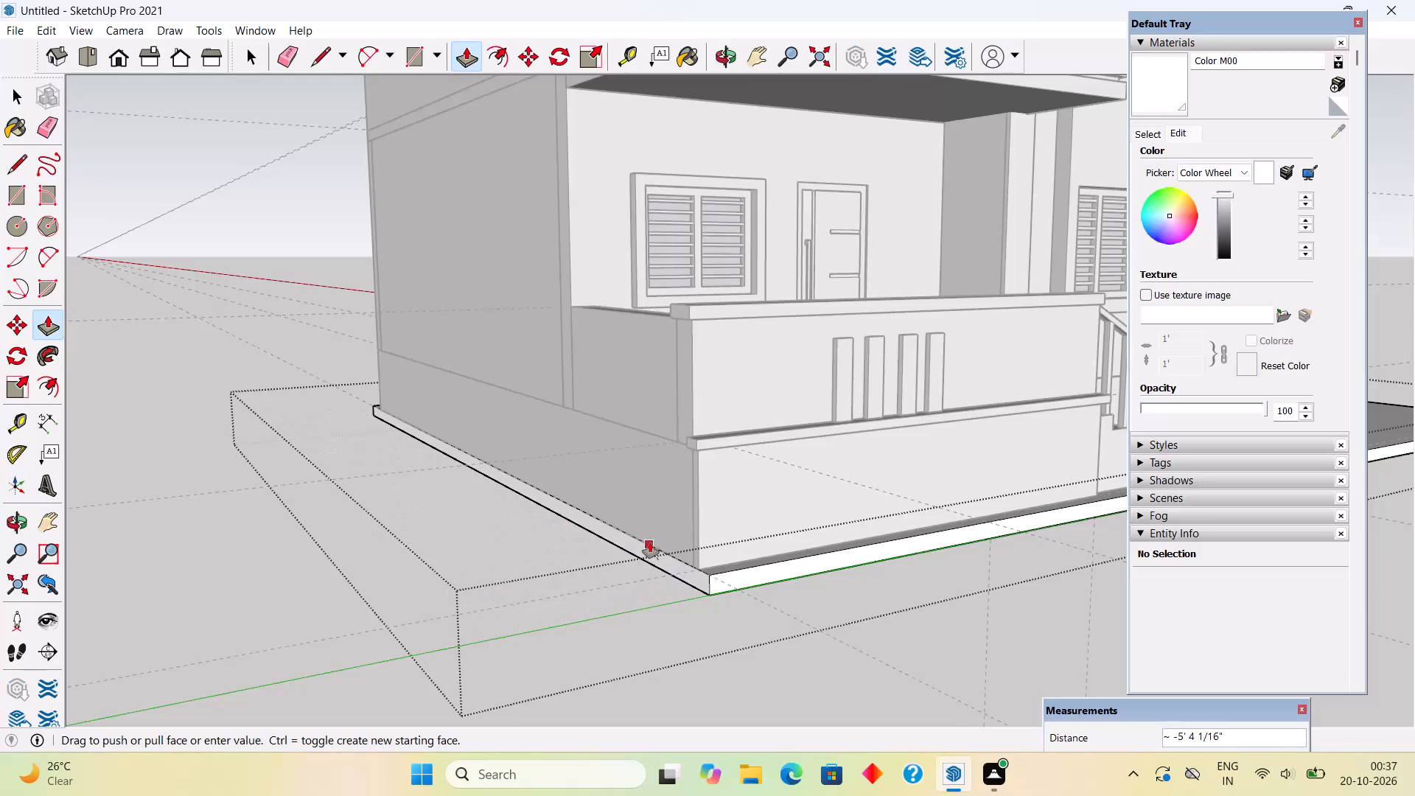
{"action": "left_click", "coordinate": [651, 542]}
{"action": "key", "text": "space"}
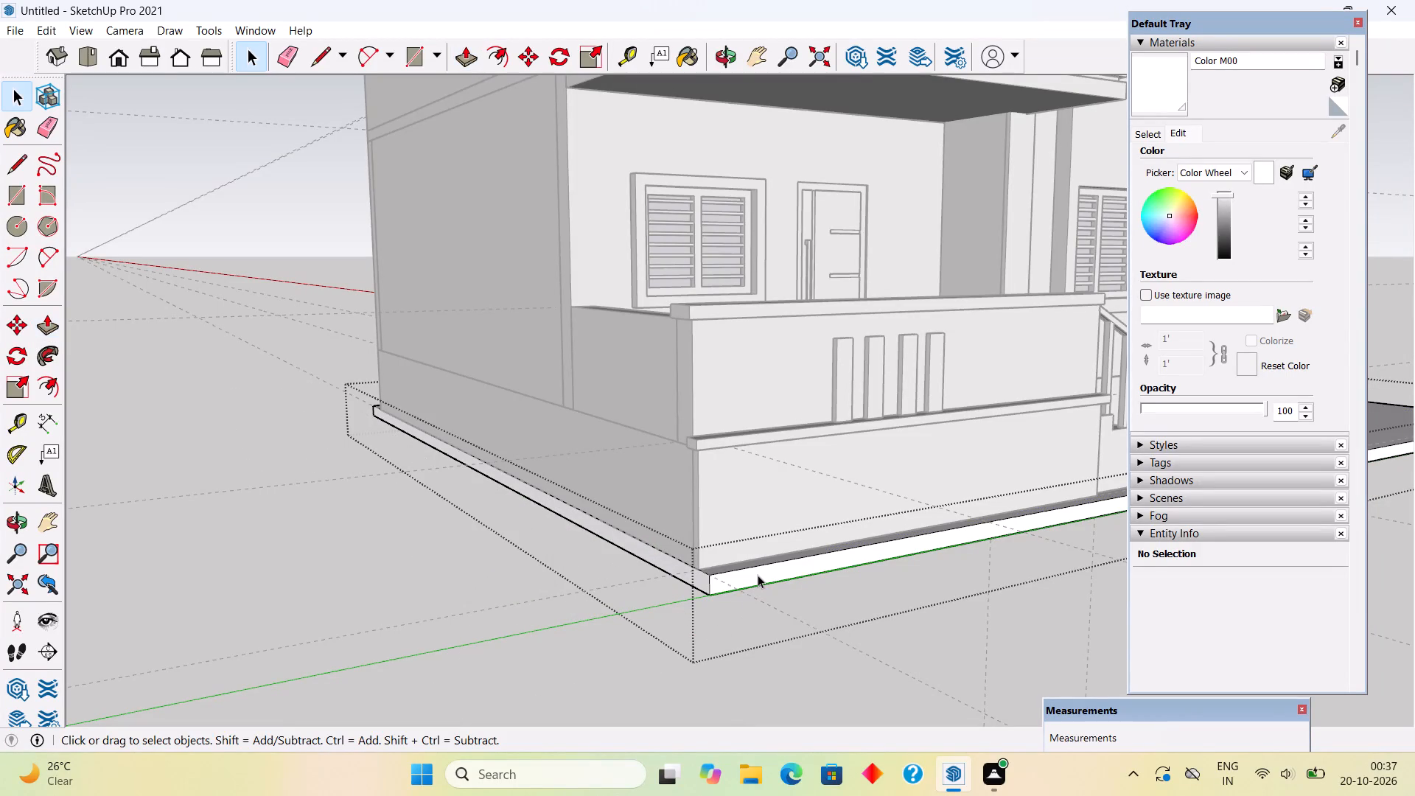
Push the base slab's front face inward about 6" toward the plinth.
{"action": "left_click", "coordinate": [758, 575]}
{"action": "key", "text": "p"}
{"action": "left_click", "coordinate": [758, 575]}
{"action": "left_click", "coordinate": [742, 549]}
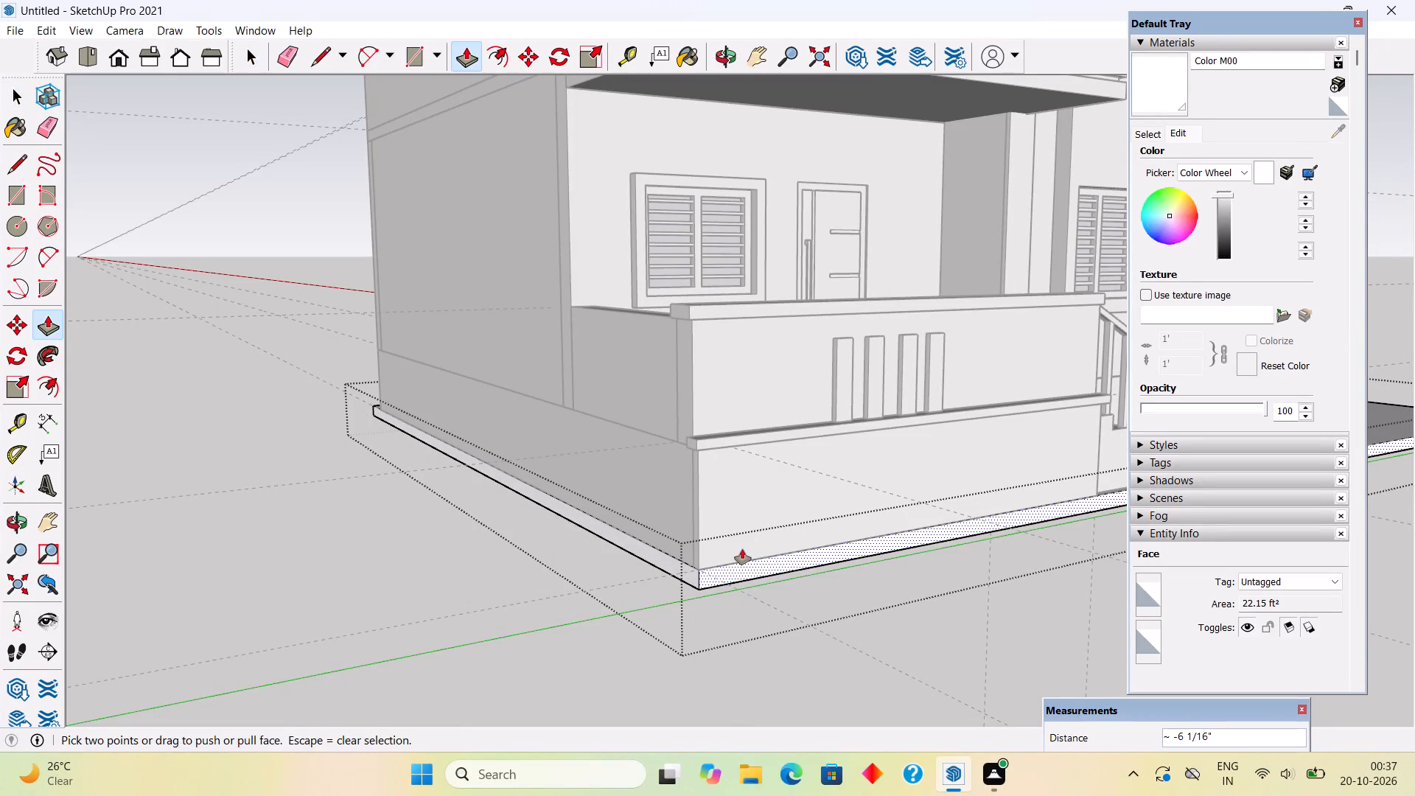
Open the base slab group and push its edge face before the main entrance steps inward about 7' 5".
{"action": "key", "text": "space"}
{"action": "left_click", "coordinate": [756, 686]}
{"action": "scroll", "coordinate": [762, 579], "scroll_direction": "down", "scroll_amount": 14}
{"action": "middle_click_drag", "start_coordinate": [830, 593], "coordinate": [521, 570]}
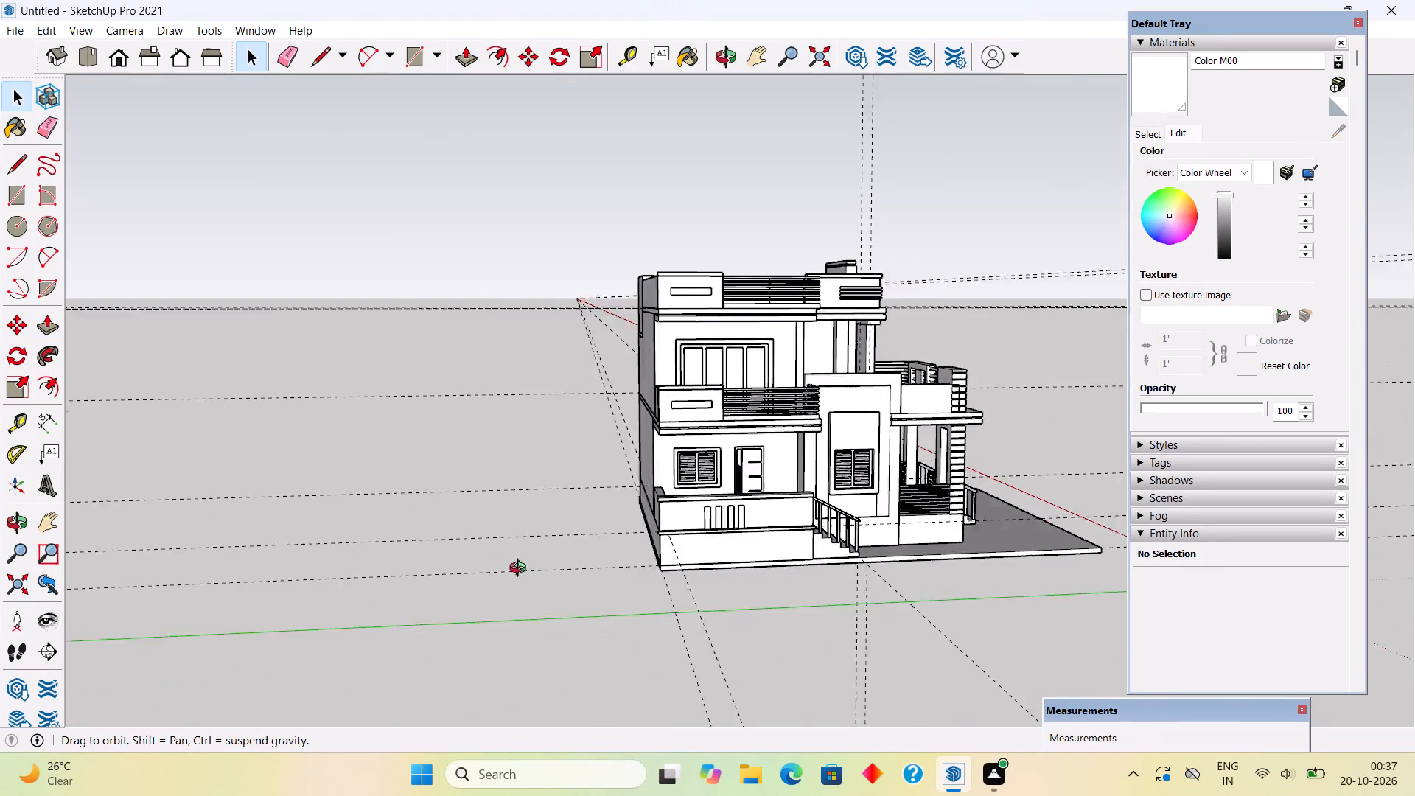
{"action": "middle_click_drag", "start_coordinate": [521, 570], "coordinate": [211, 555]}
{"action": "middle_click_drag", "start_coordinate": [752, 607], "coordinate": [505, 679]}
{"action": "scroll", "coordinate": [844, 665], "scroll_direction": "up", "scroll_amount": 3}
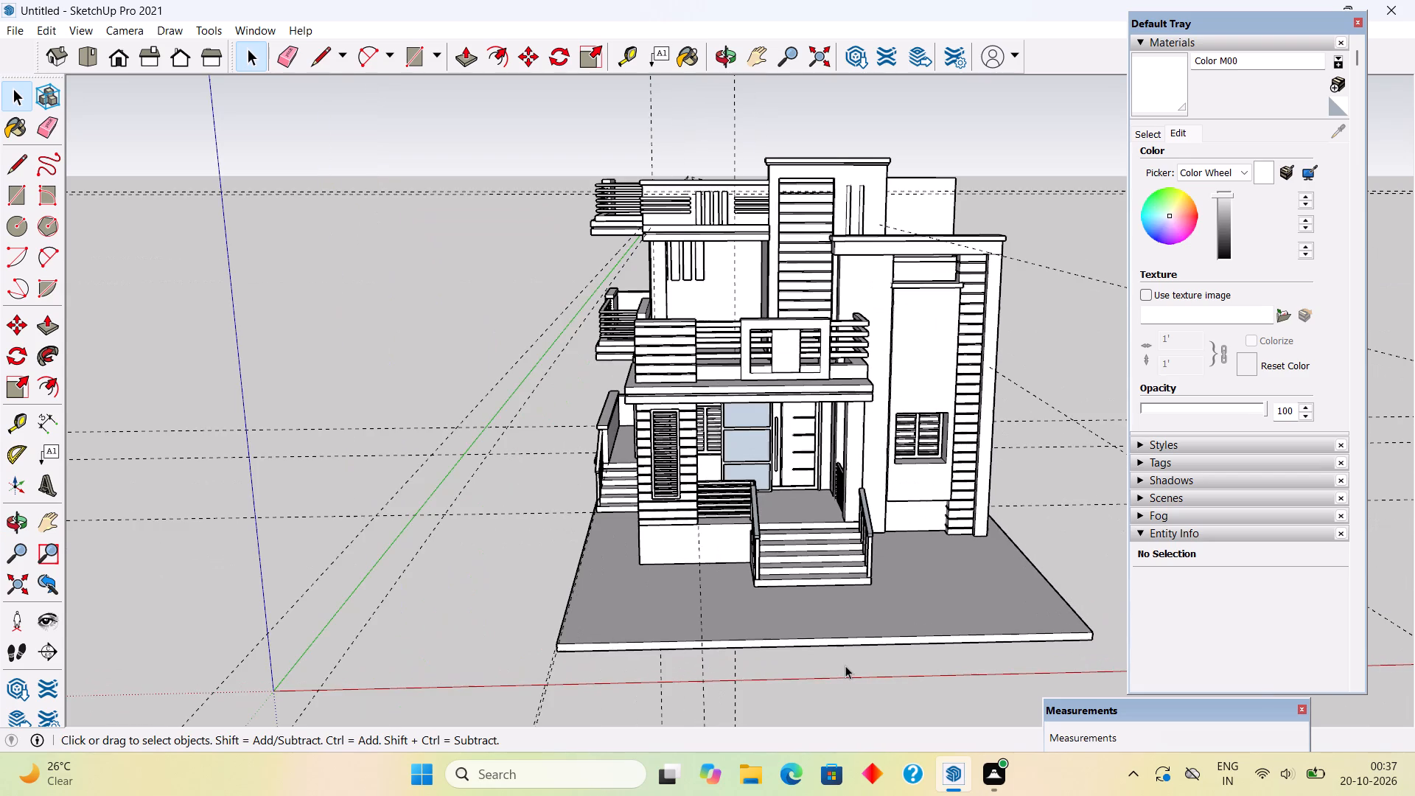
{"action": "triple_click", "coordinate": [840, 644]}
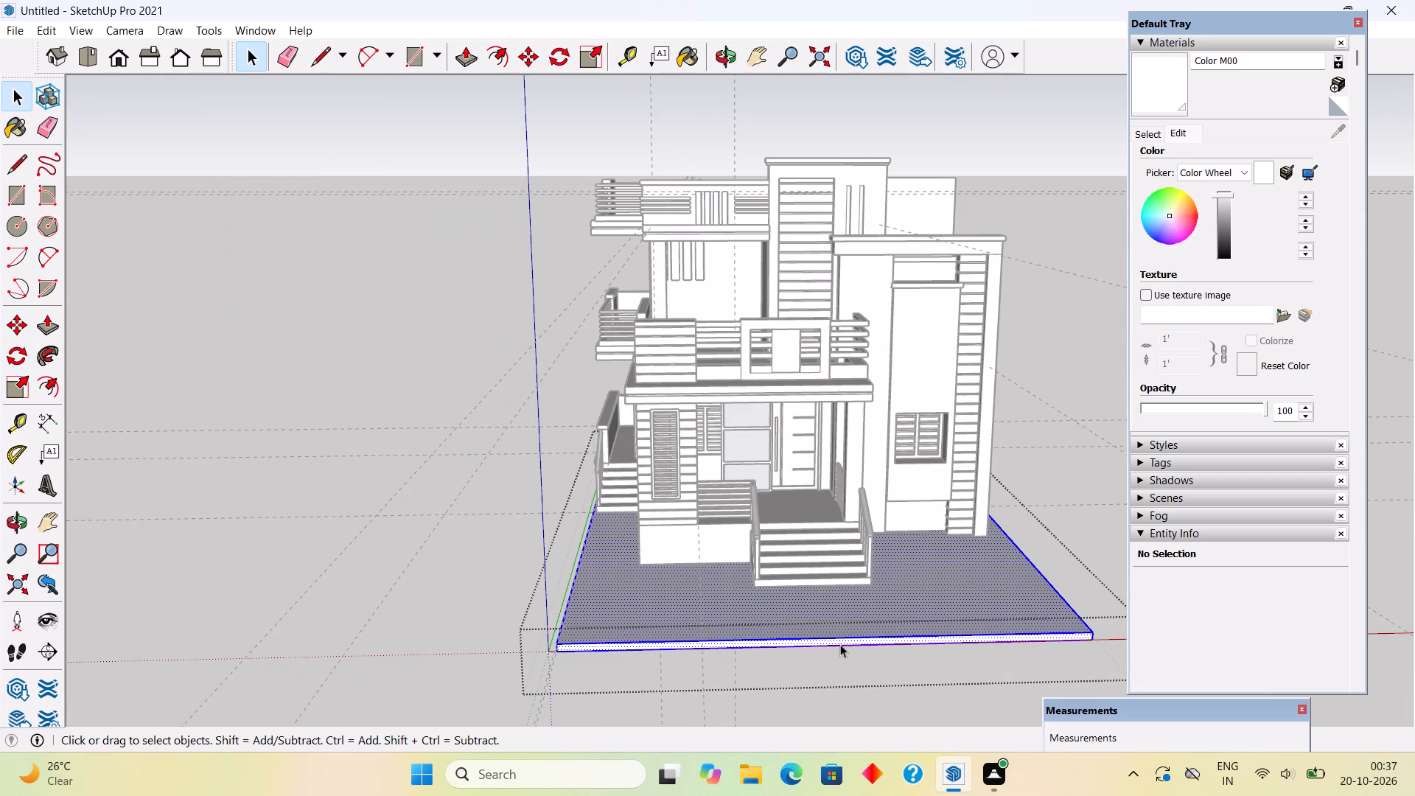
{"action": "key", "text": "p"}
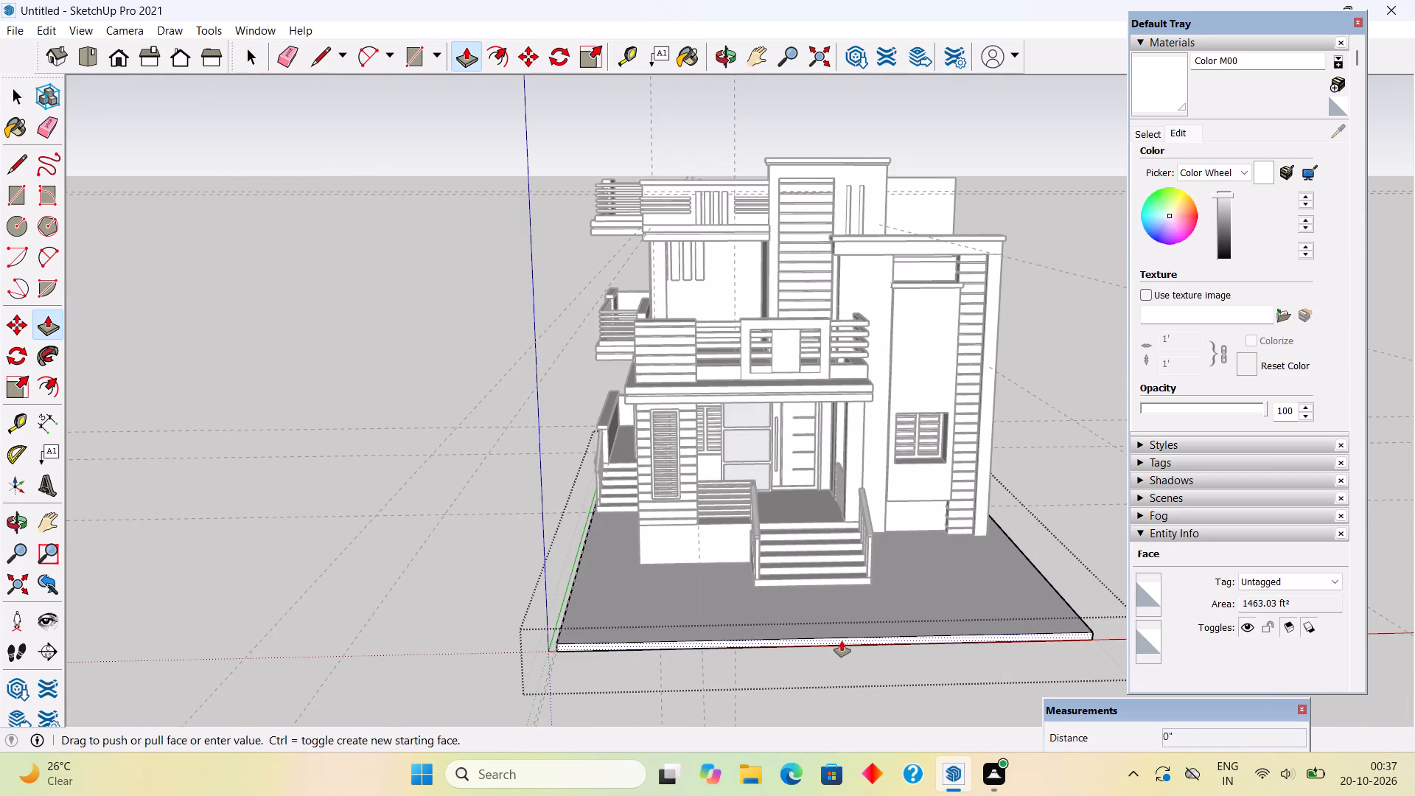
{"action": "left_click", "coordinate": [842, 641]}
{"action": "left_click", "coordinate": [846, 586]}
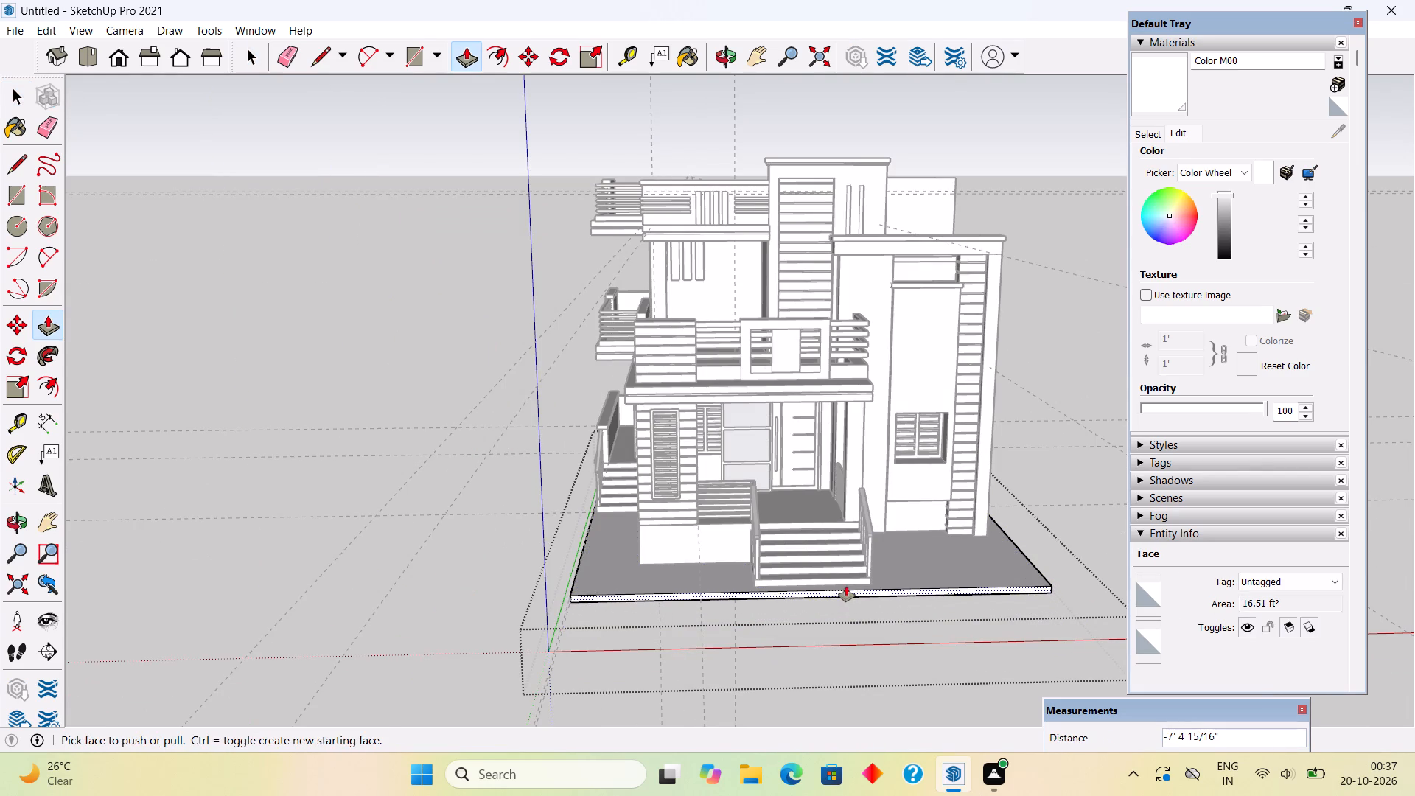
{"action": "key", "text": "space"}
{"action": "left_click", "coordinate": [872, 677]}
Delete all construction guides from the model.
{"action": "scroll", "coordinate": [870, 662], "scroll_direction": "down", "scroll_amount": 5}
{"action": "middle_click_drag", "start_coordinate": [750, 641], "coordinate": [759, 641]}
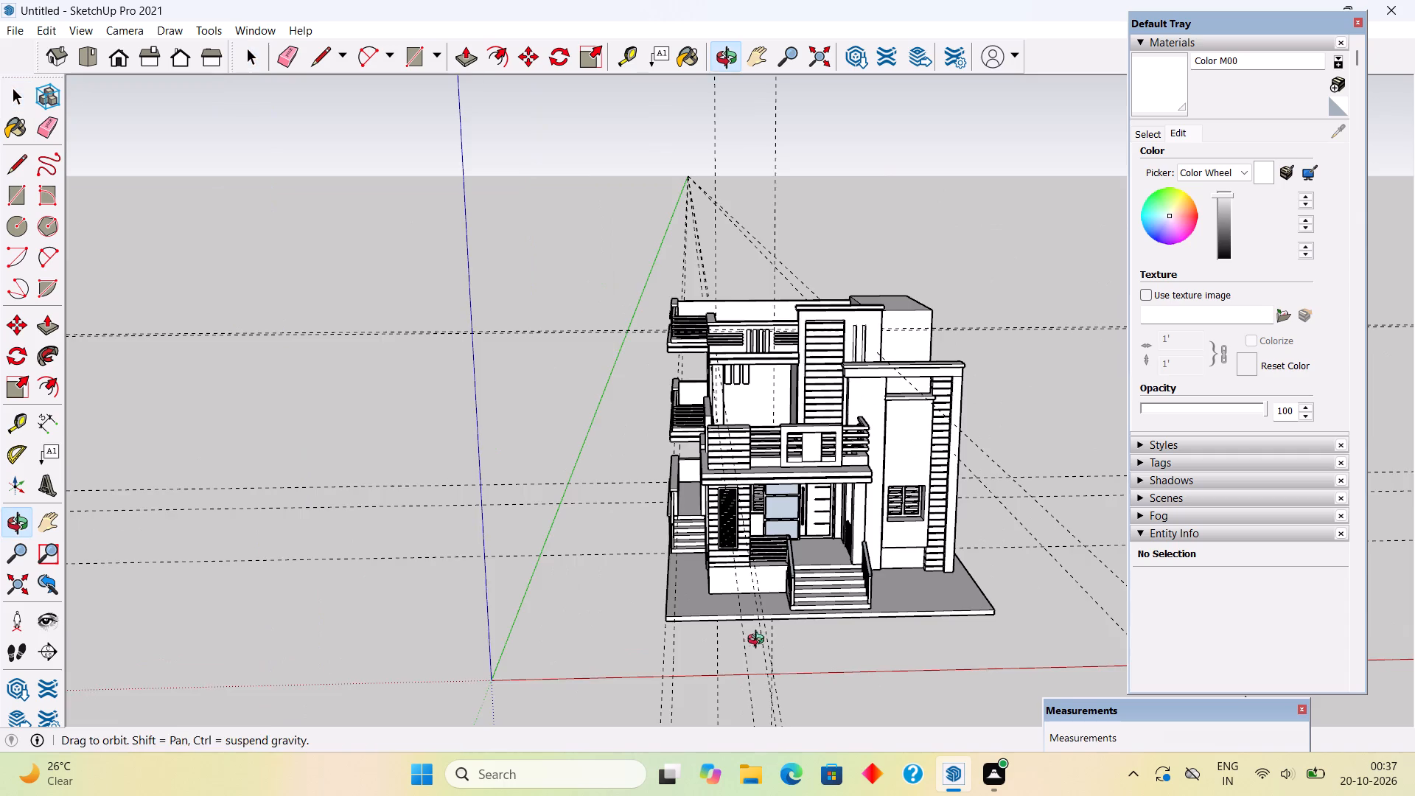
{"action": "middle_click_drag", "start_coordinate": [759, 641], "coordinate": [897, 605]}
{"action": "left_click", "coordinate": [43, 28]}
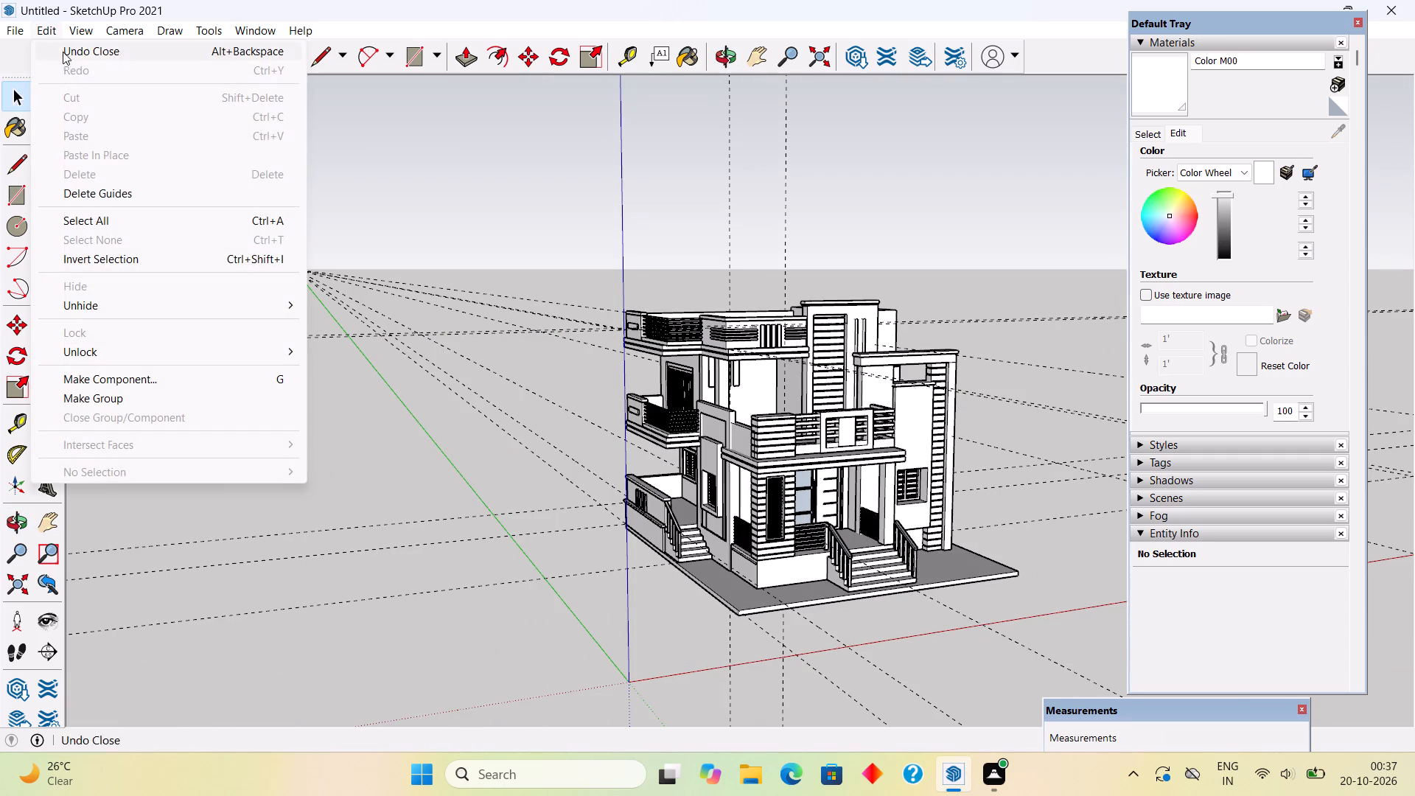
{"action": "left_click", "coordinate": [150, 189]}
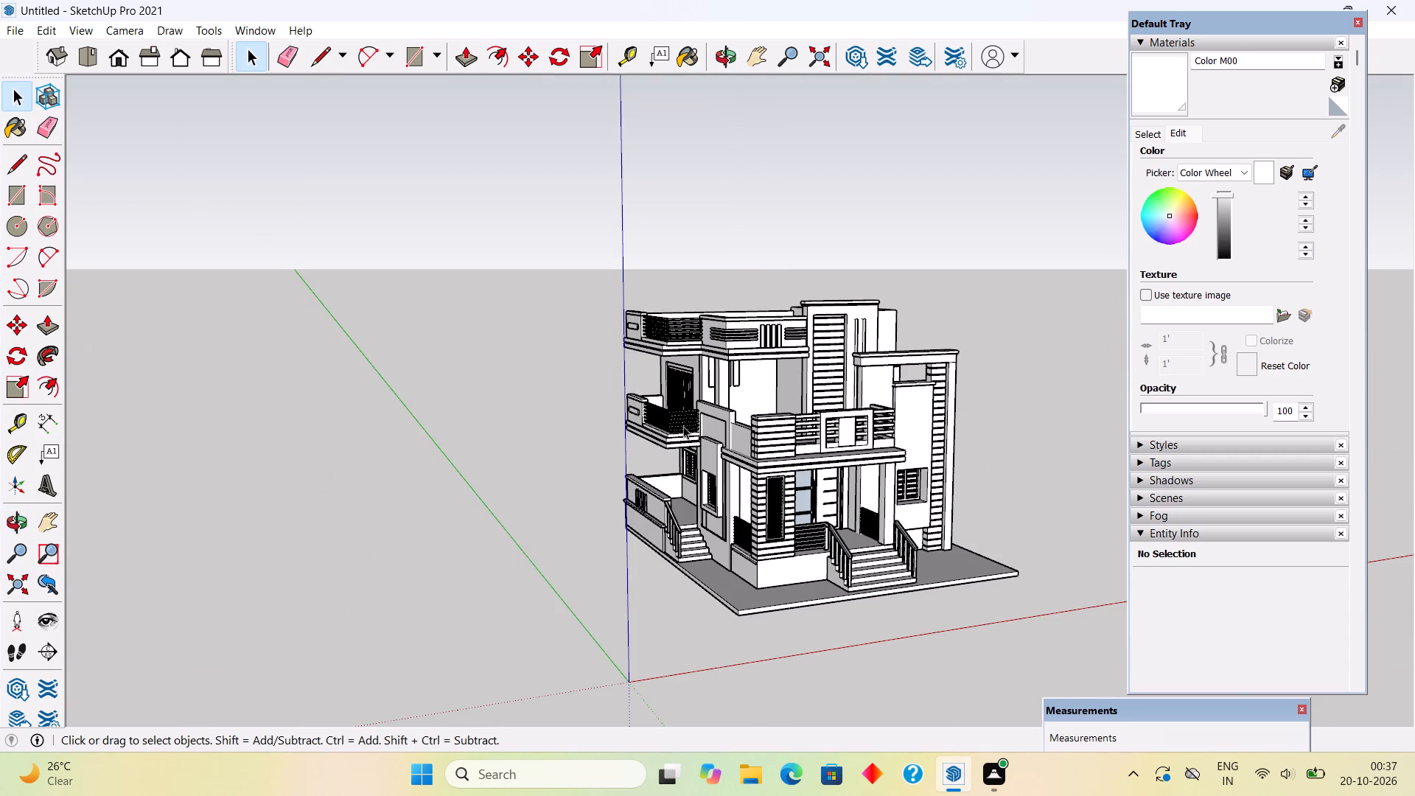
Examine the house's side and main entrance facades, including the balconies and porch, from several angles.
{"action": "scroll", "coordinate": [777, 475], "scroll_direction": "up", "scroll_amount": 4}
{"action": "middle_click_drag", "start_coordinate": [783, 504], "coordinate": [895, 468]}
{"action": "scroll", "coordinate": [896, 468], "scroll_direction": "up", "scroll_amount": 2}
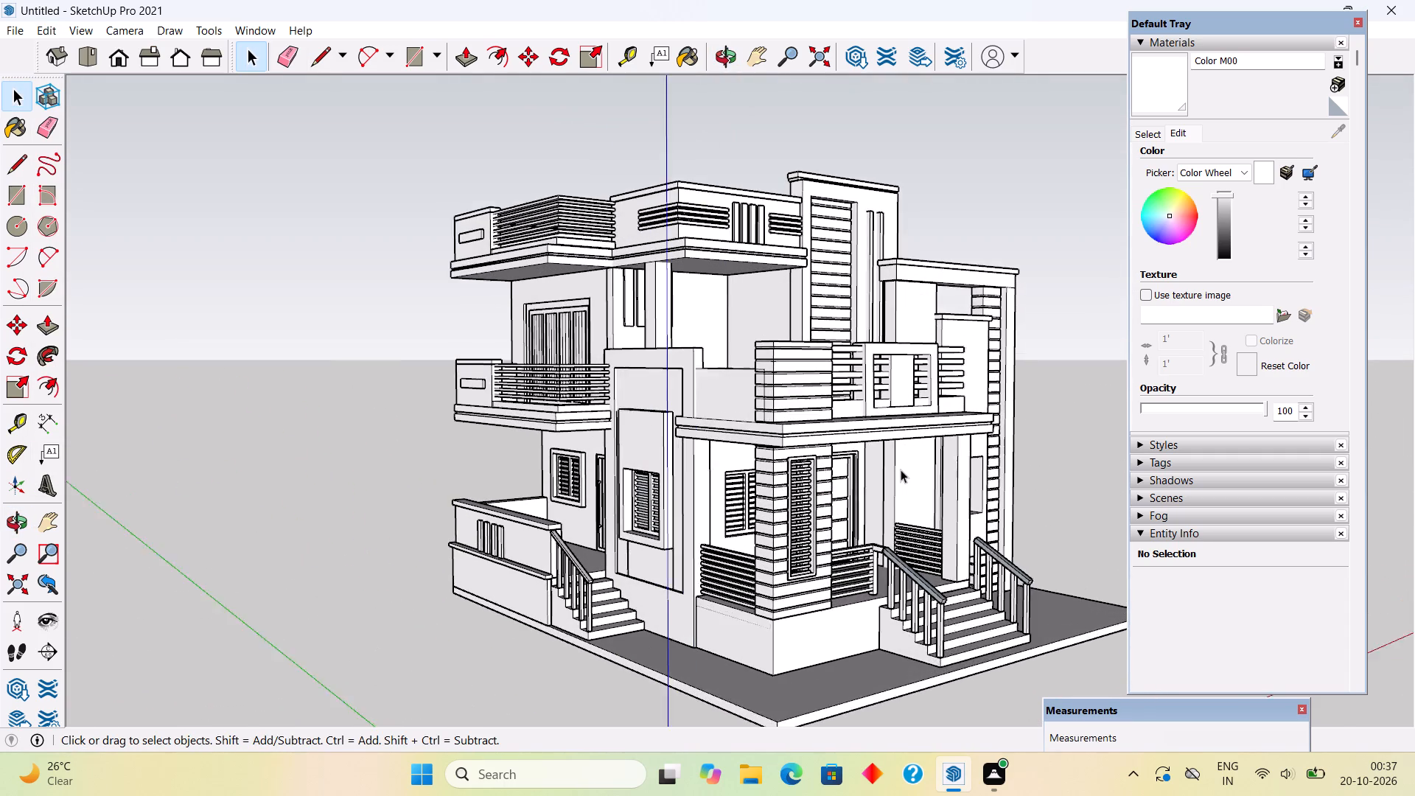
{"action": "scroll", "coordinate": [901, 469], "scroll_direction": "up", "scroll_amount": 1}
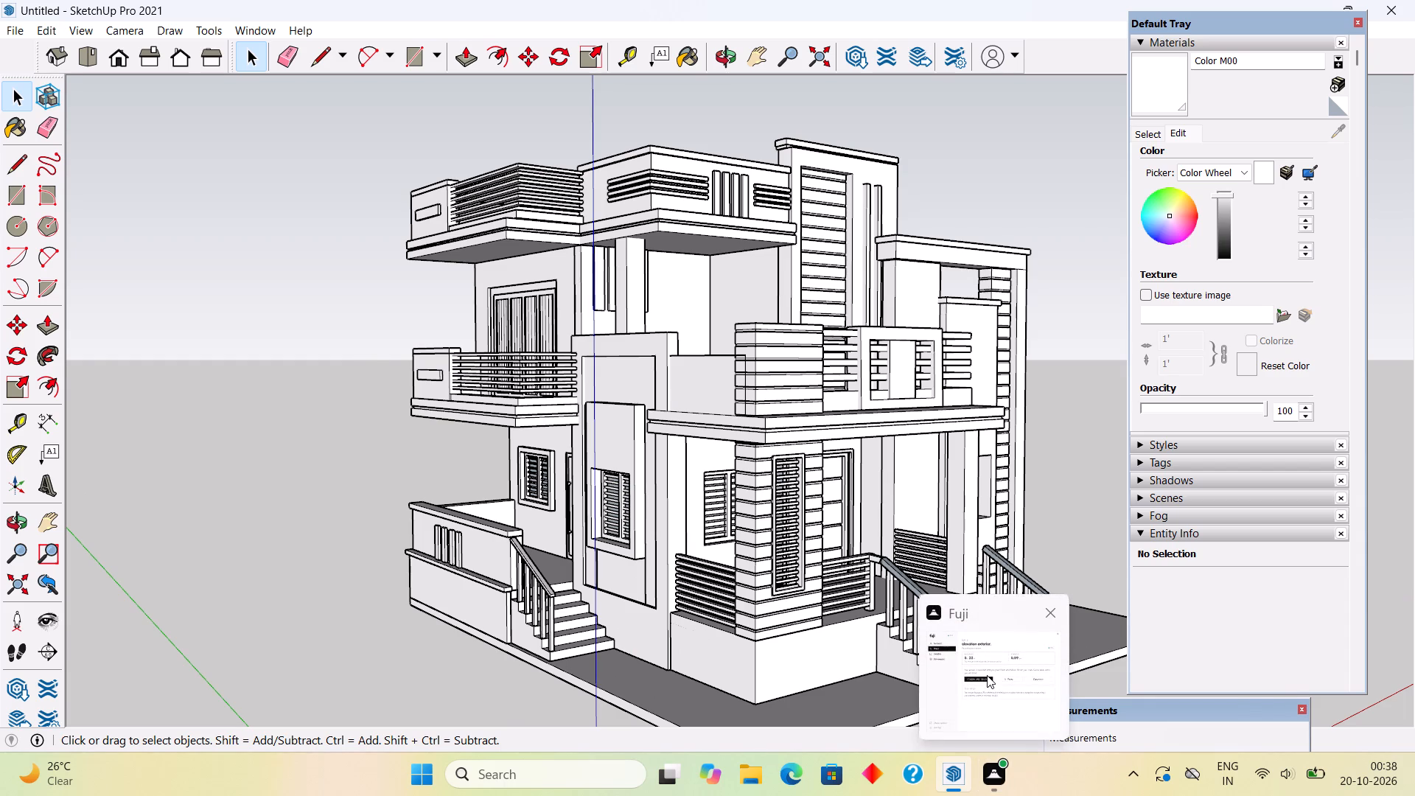
{"action": "scroll", "coordinate": [620, 509], "scroll_direction": "up", "scroll_amount": 5}
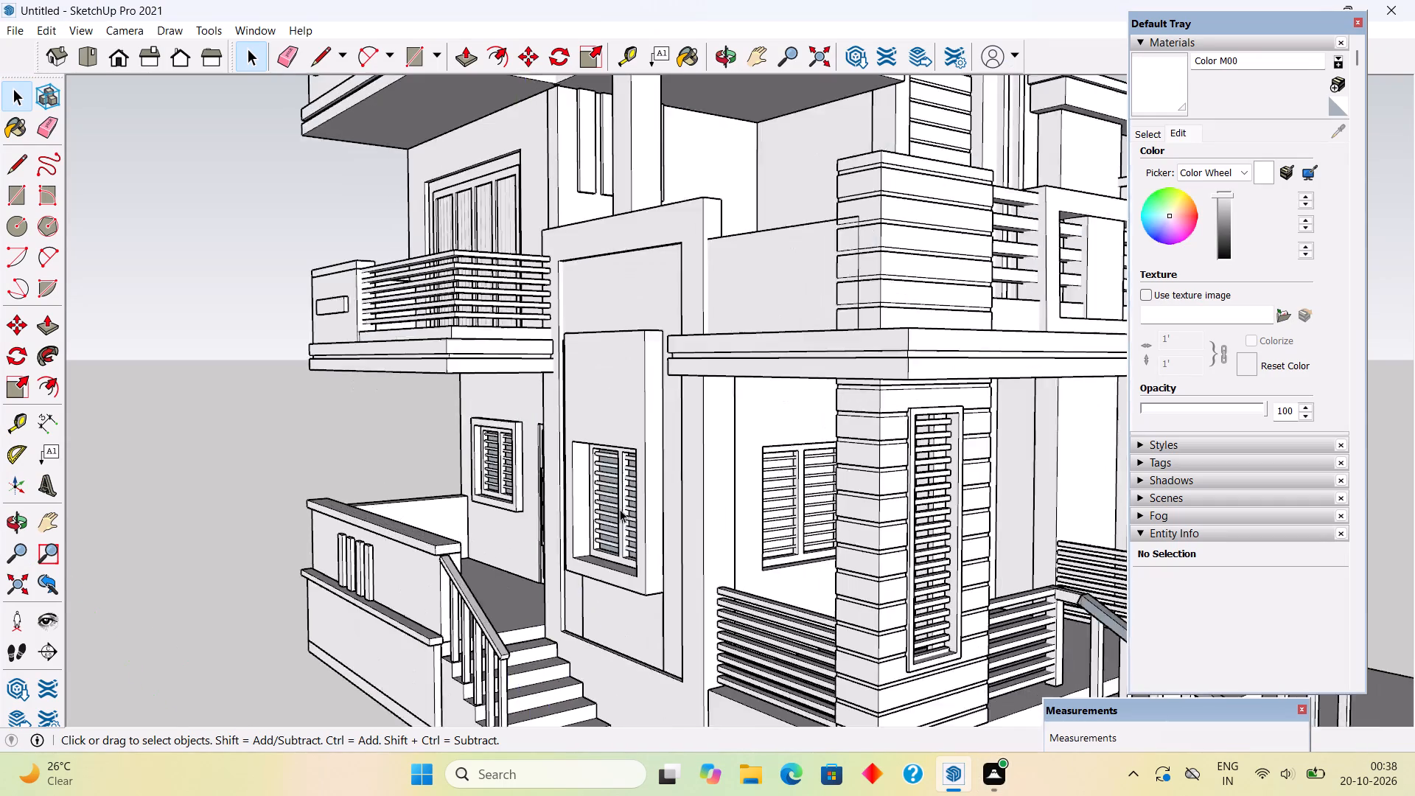
{"action": "scroll", "coordinate": [620, 513], "scroll_direction": "down", "scroll_amount": 7}
{"action": "middle_click_drag", "start_coordinate": [593, 427], "coordinate": [806, 469]}
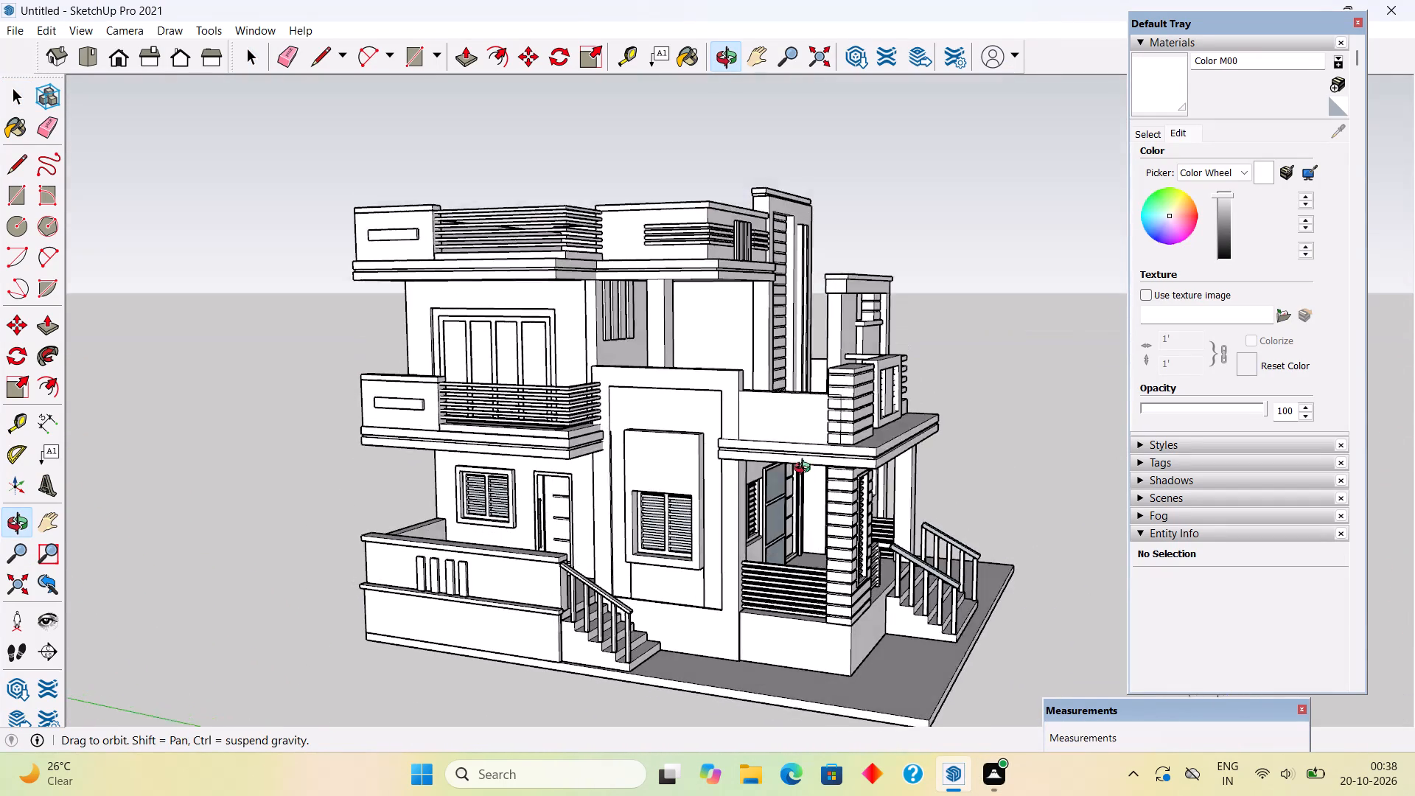
{"action": "middle_click_drag", "start_coordinate": [806, 469], "coordinate": [811, 485]}
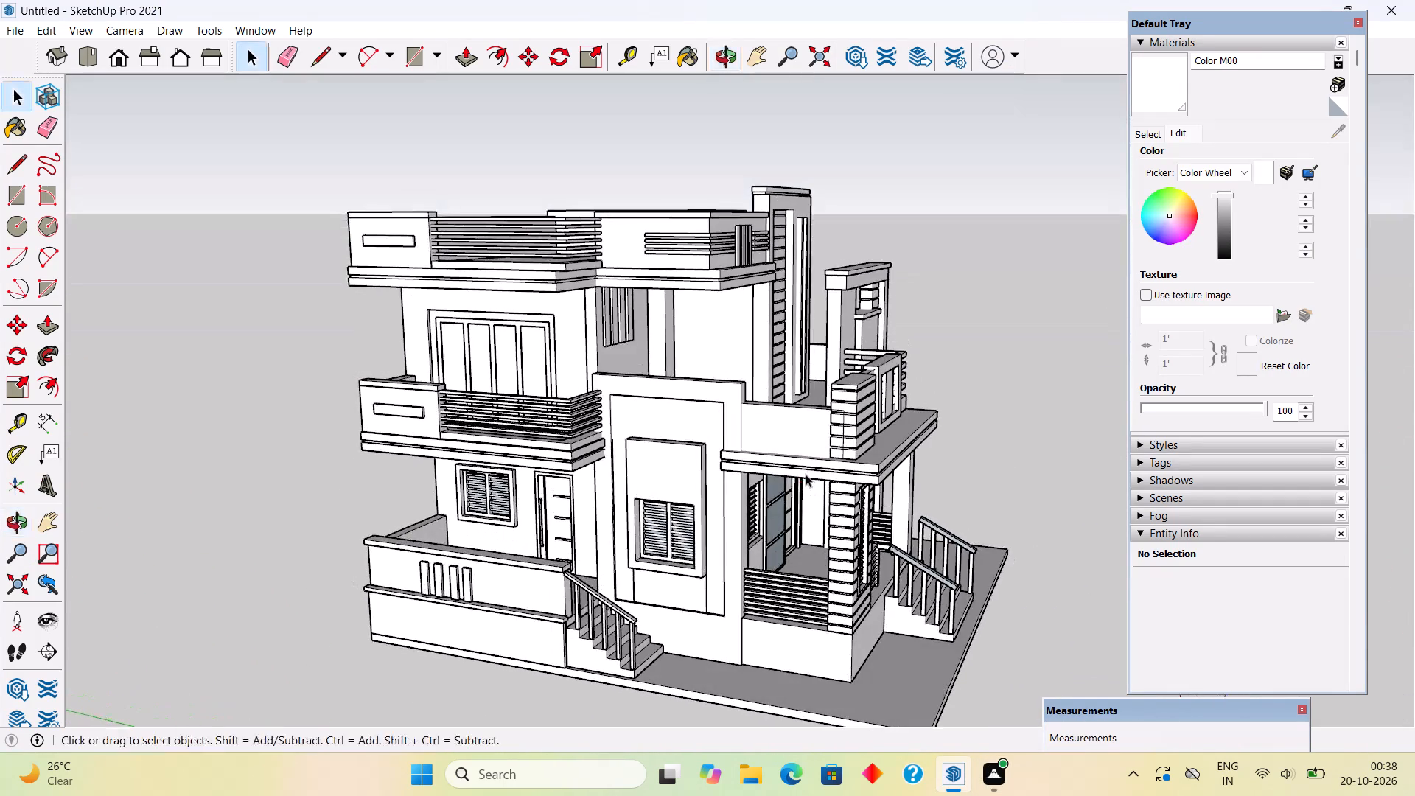
{"action": "middle_click_drag", "start_coordinate": [806, 474], "coordinate": [663, 432]}
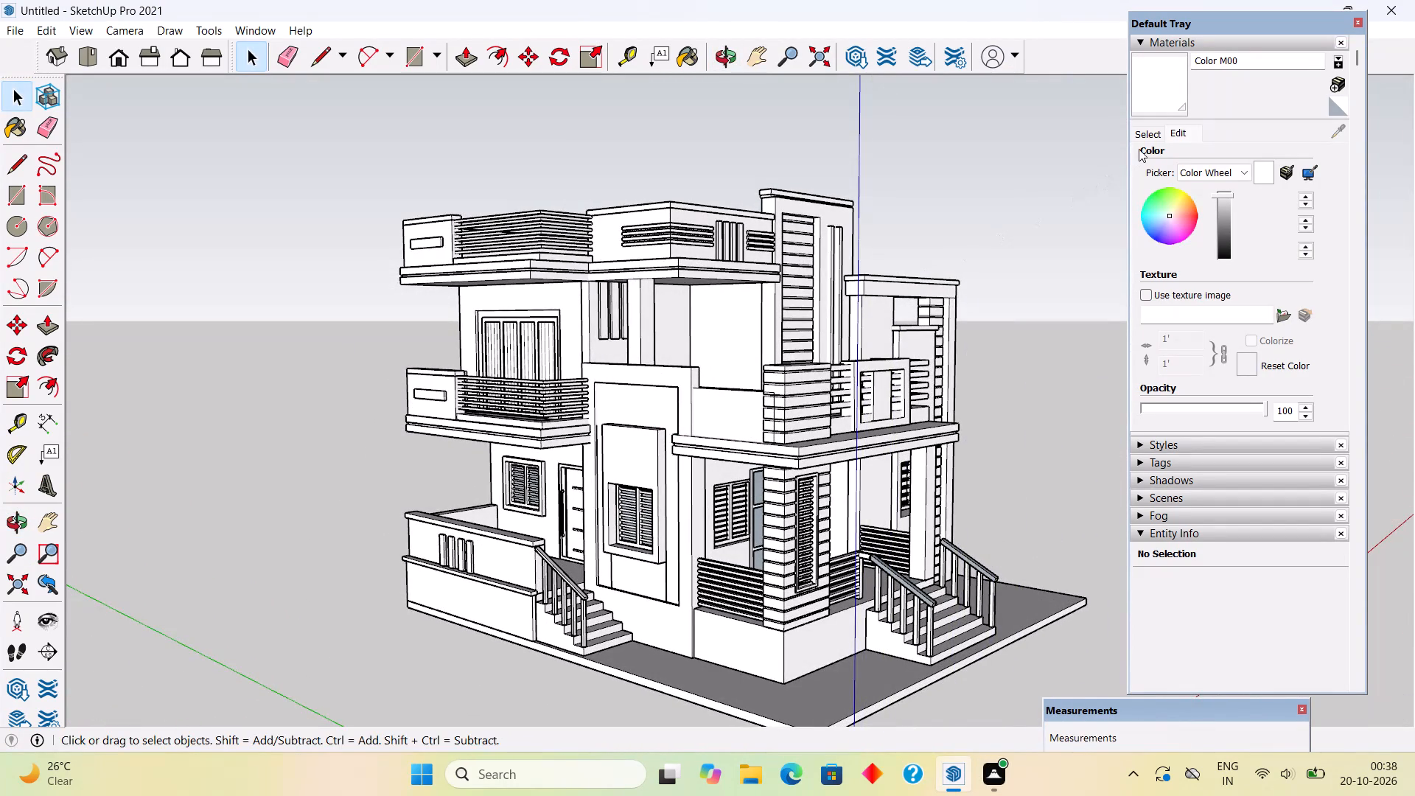
{"action": "scroll", "coordinate": [723, 459], "scroll_direction": "up", "scroll_amount": 5}
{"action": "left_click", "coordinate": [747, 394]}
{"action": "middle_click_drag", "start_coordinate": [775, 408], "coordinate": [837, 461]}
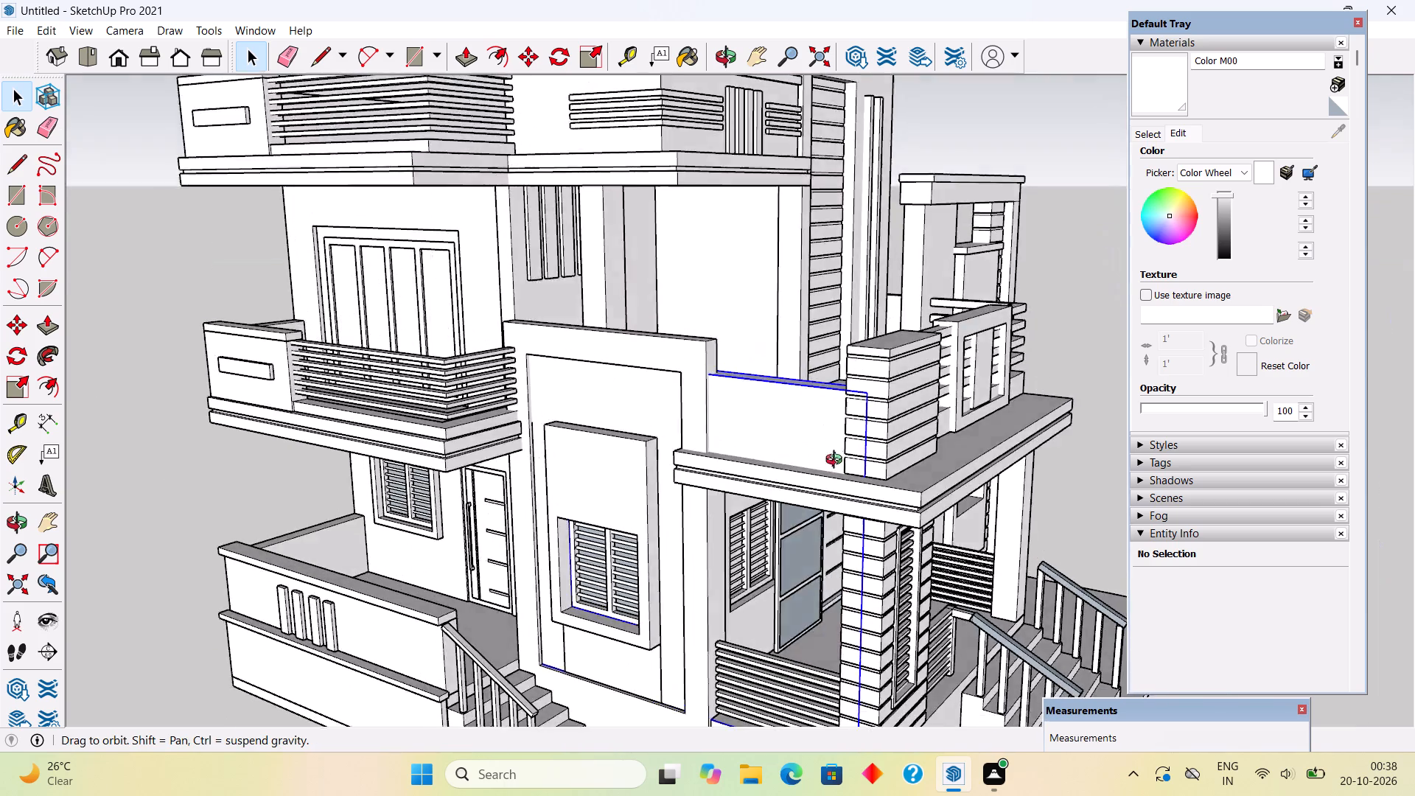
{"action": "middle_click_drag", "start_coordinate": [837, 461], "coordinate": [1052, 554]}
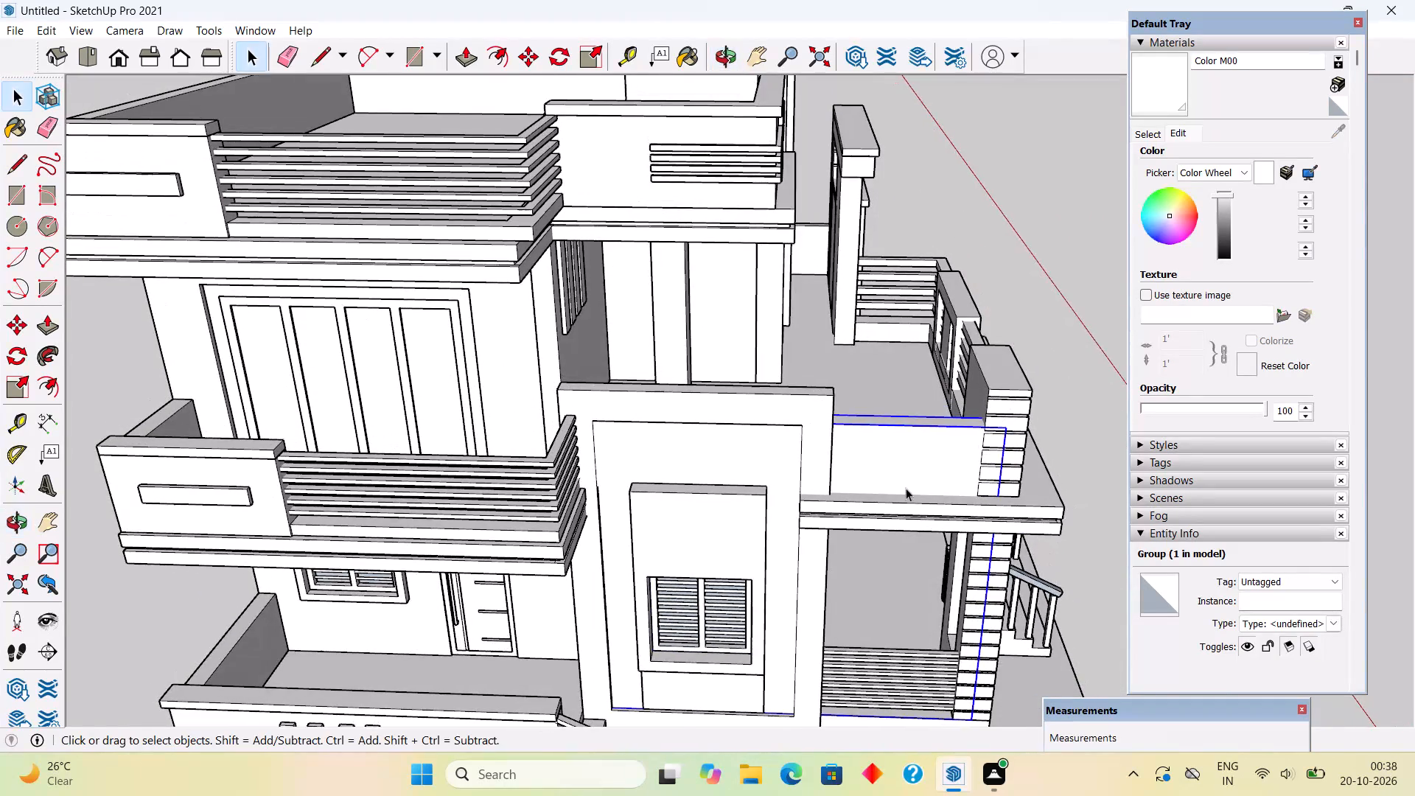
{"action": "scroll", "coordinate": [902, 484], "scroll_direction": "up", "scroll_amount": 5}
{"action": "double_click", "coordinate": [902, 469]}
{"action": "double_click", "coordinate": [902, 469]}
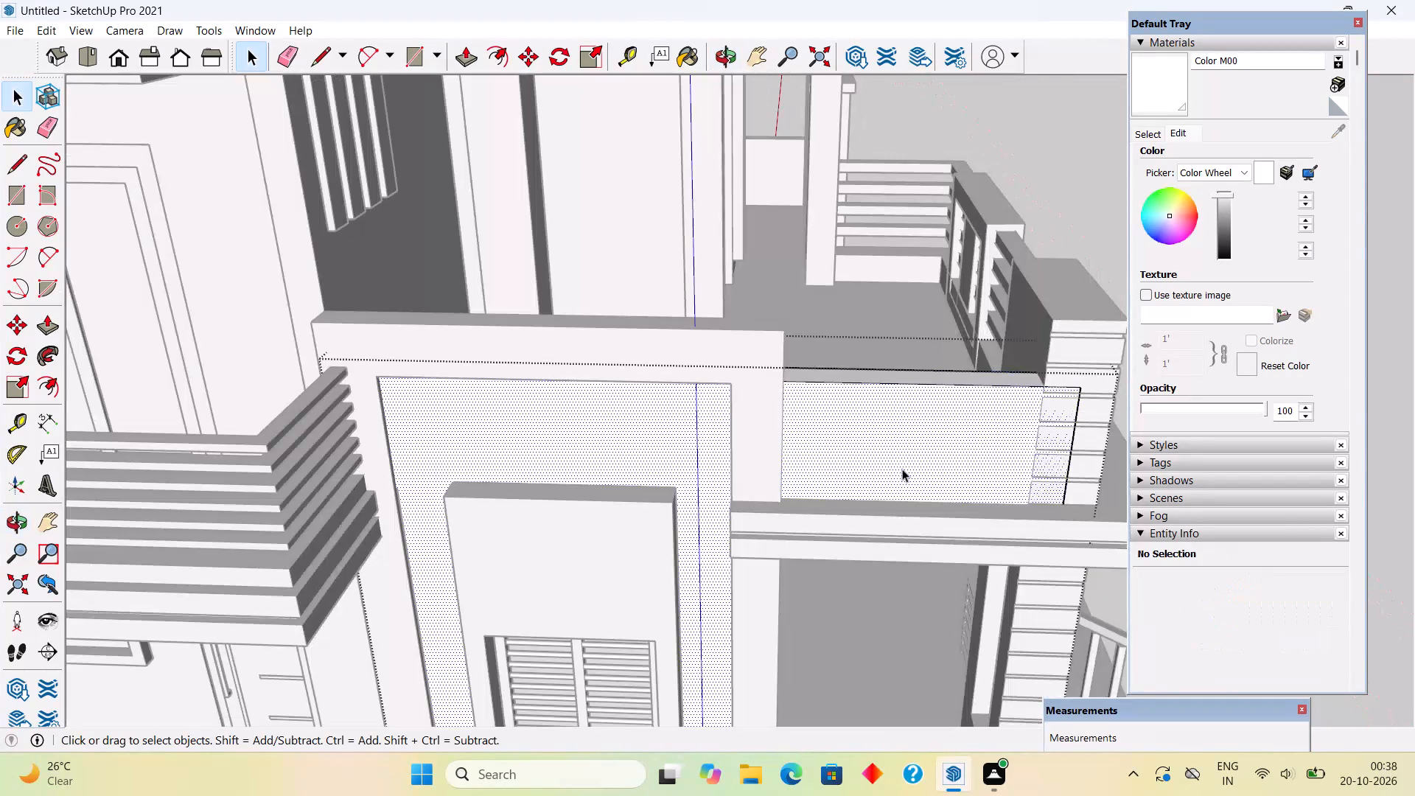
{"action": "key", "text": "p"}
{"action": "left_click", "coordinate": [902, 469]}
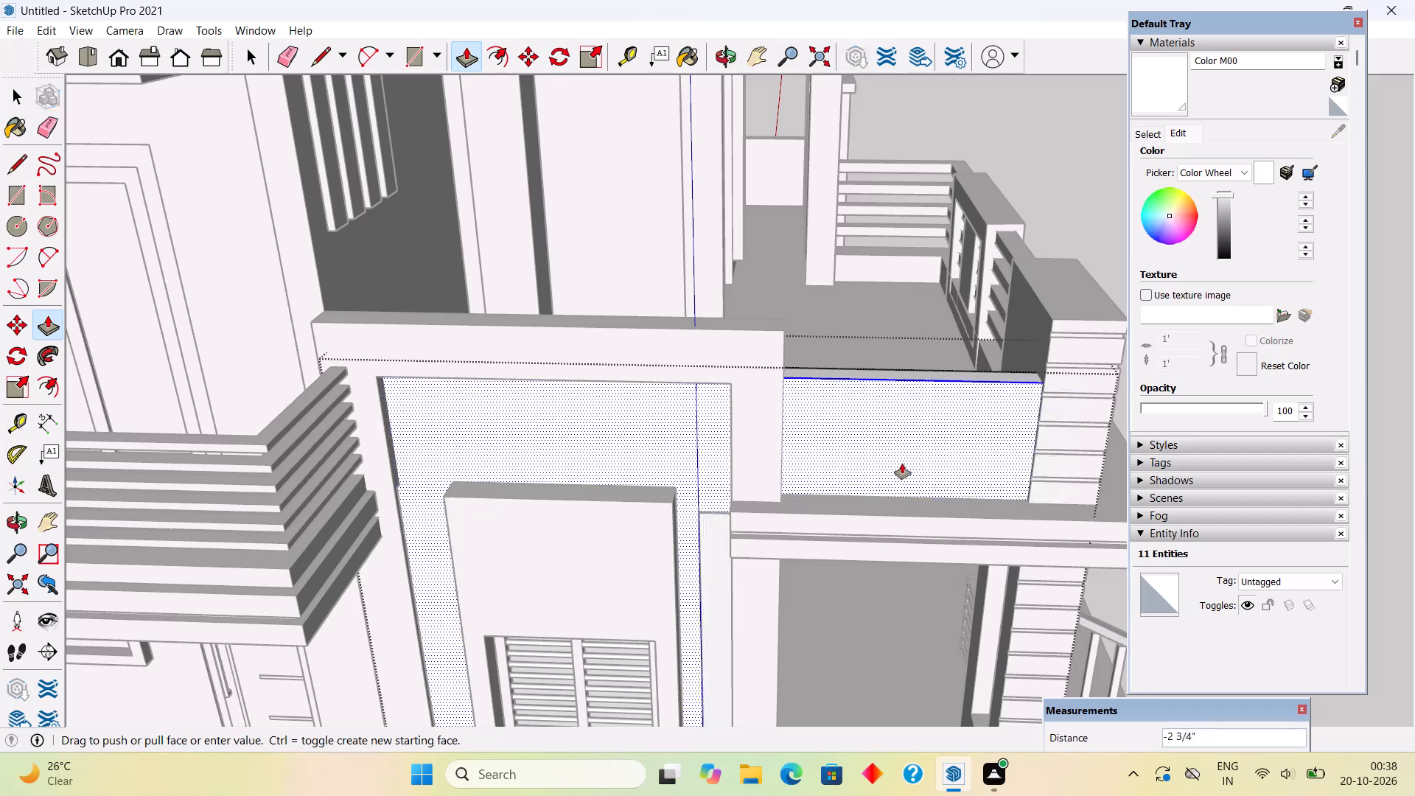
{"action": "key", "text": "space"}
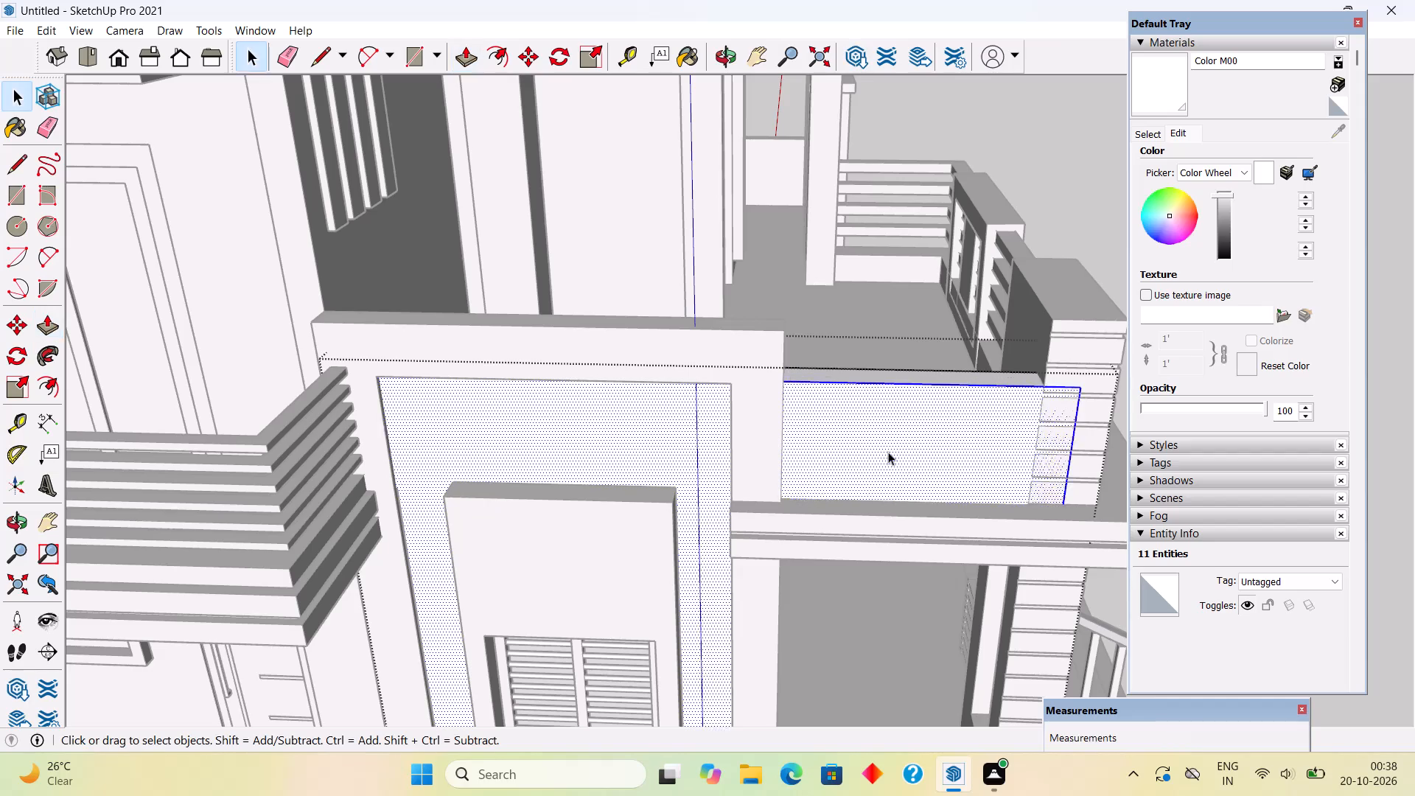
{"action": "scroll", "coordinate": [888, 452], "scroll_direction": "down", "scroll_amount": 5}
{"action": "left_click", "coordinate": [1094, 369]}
Inside the side wall group, draw lines down beside the projecting frame and about 6' 2" along the porch slab to separate the parapet face.
{"action": "middle_click_drag", "start_coordinate": [1000, 414], "coordinate": [864, 345]}
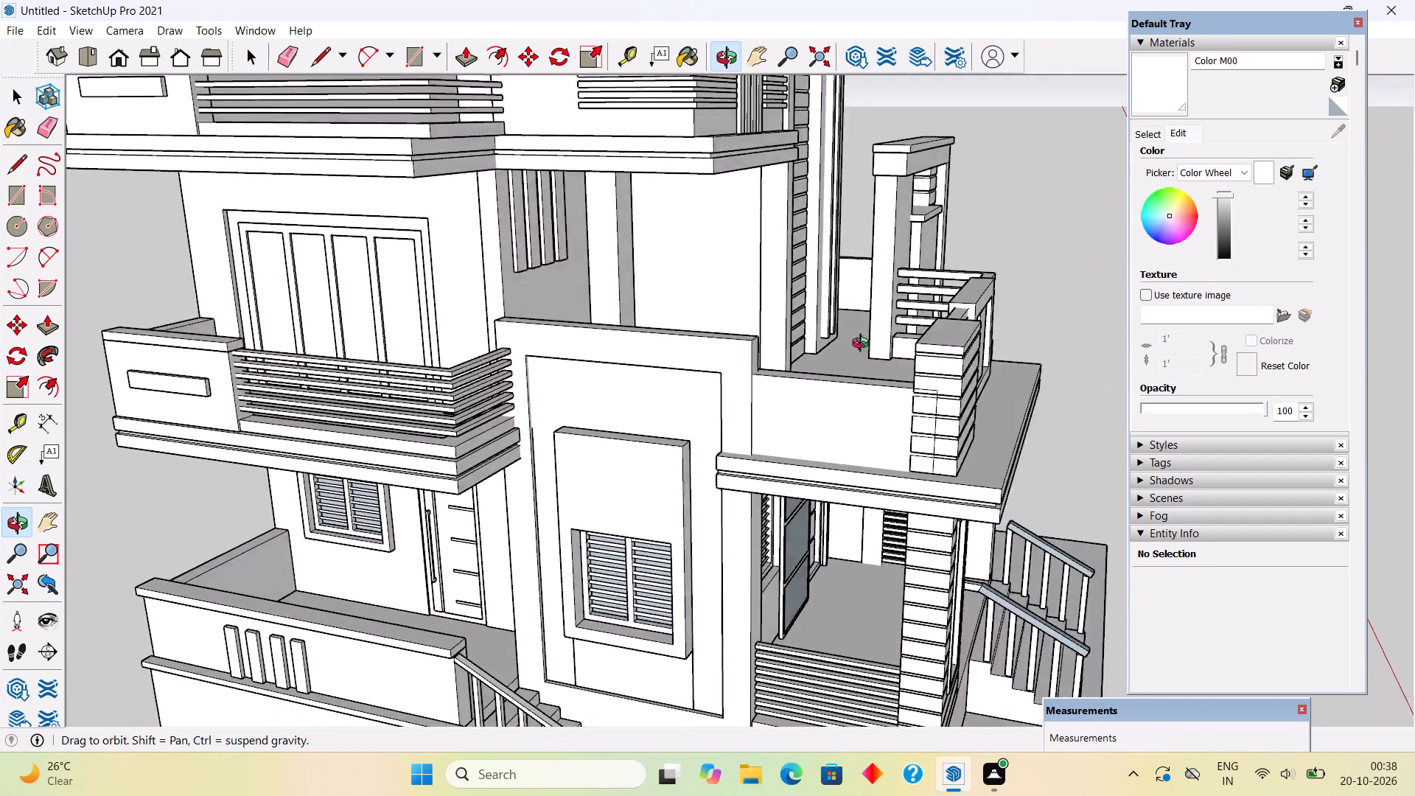
{"action": "middle_click_drag", "start_coordinate": [864, 345], "coordinate": [683, 310]}
{"action": "scroll", "coordinate": [787, 464], "scroll_direction": "up", "scroll_amount": 3}
{"action": "middle_click_drag", "start_coordinate": [789, 424], "coordinate": [755, 425]}
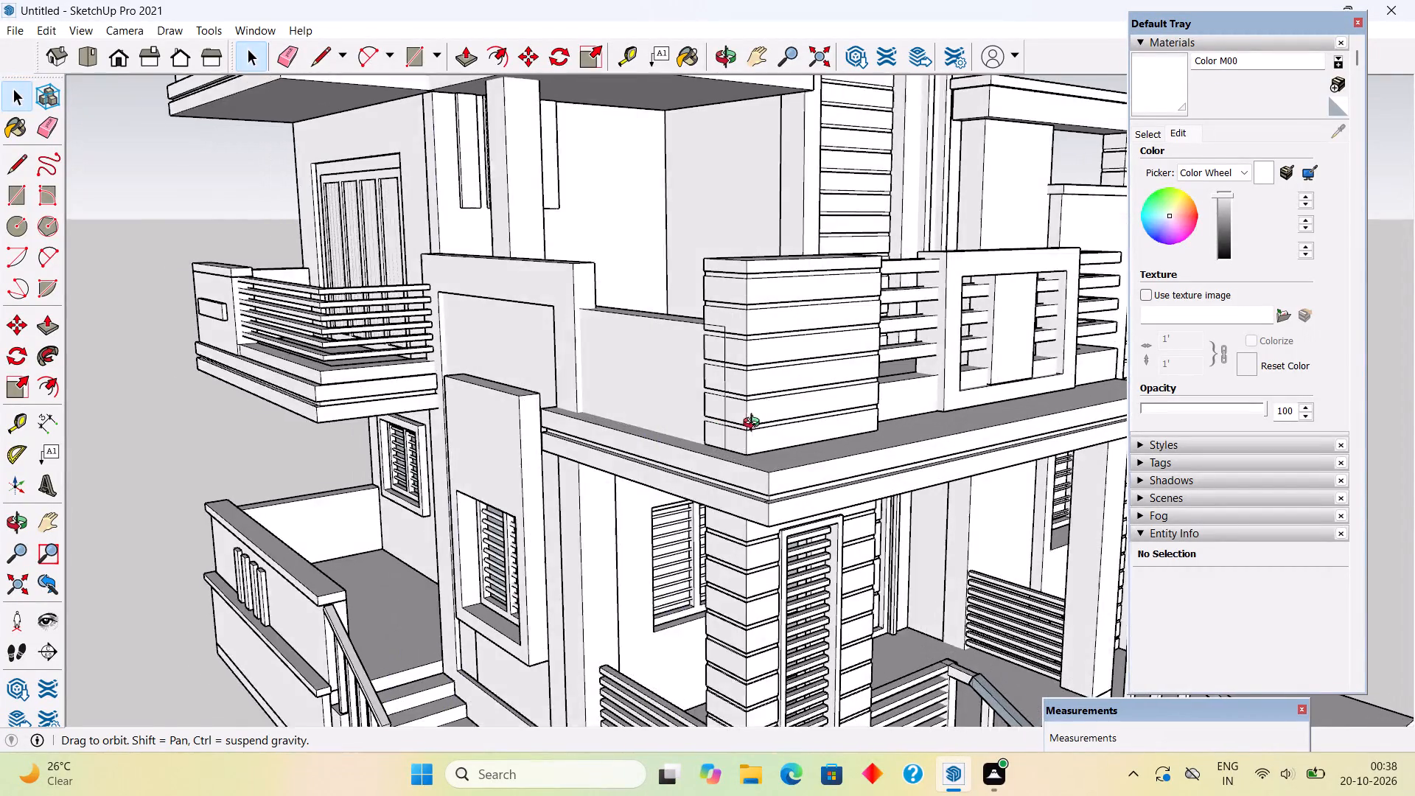
{"action": "middle_click_drag", "start_coordinate": [755, 425], "coordinate": [548, 459]}
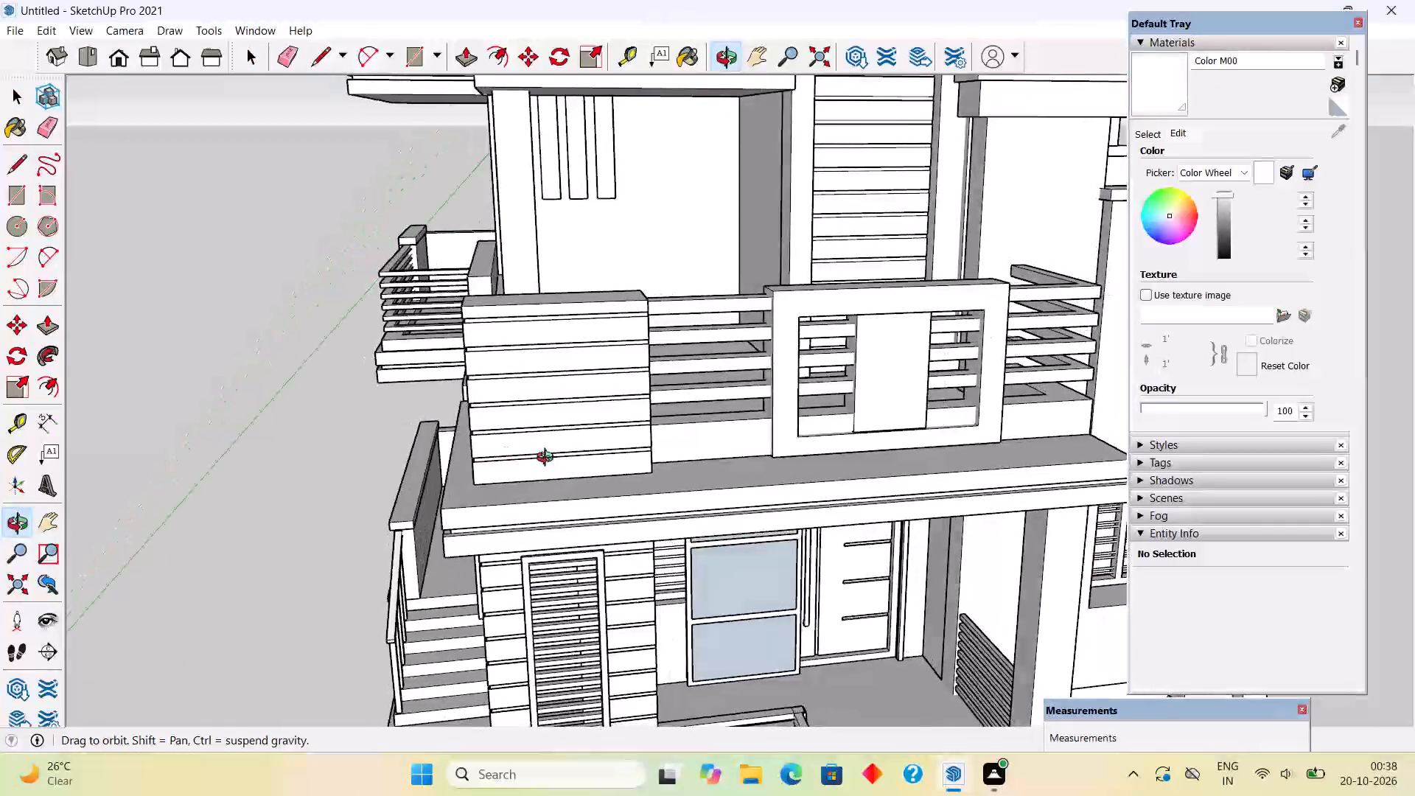
{"action": "middle_click_drag", "start_coordinate": [548, 459], "coordinate": [840, 443]}
{"action": "scroll", "coordinate": [758, 406], "scroll_direction": "up", "scroll_amount": 5}
{"action": "triple_click", "coordinate": [758, 399]}
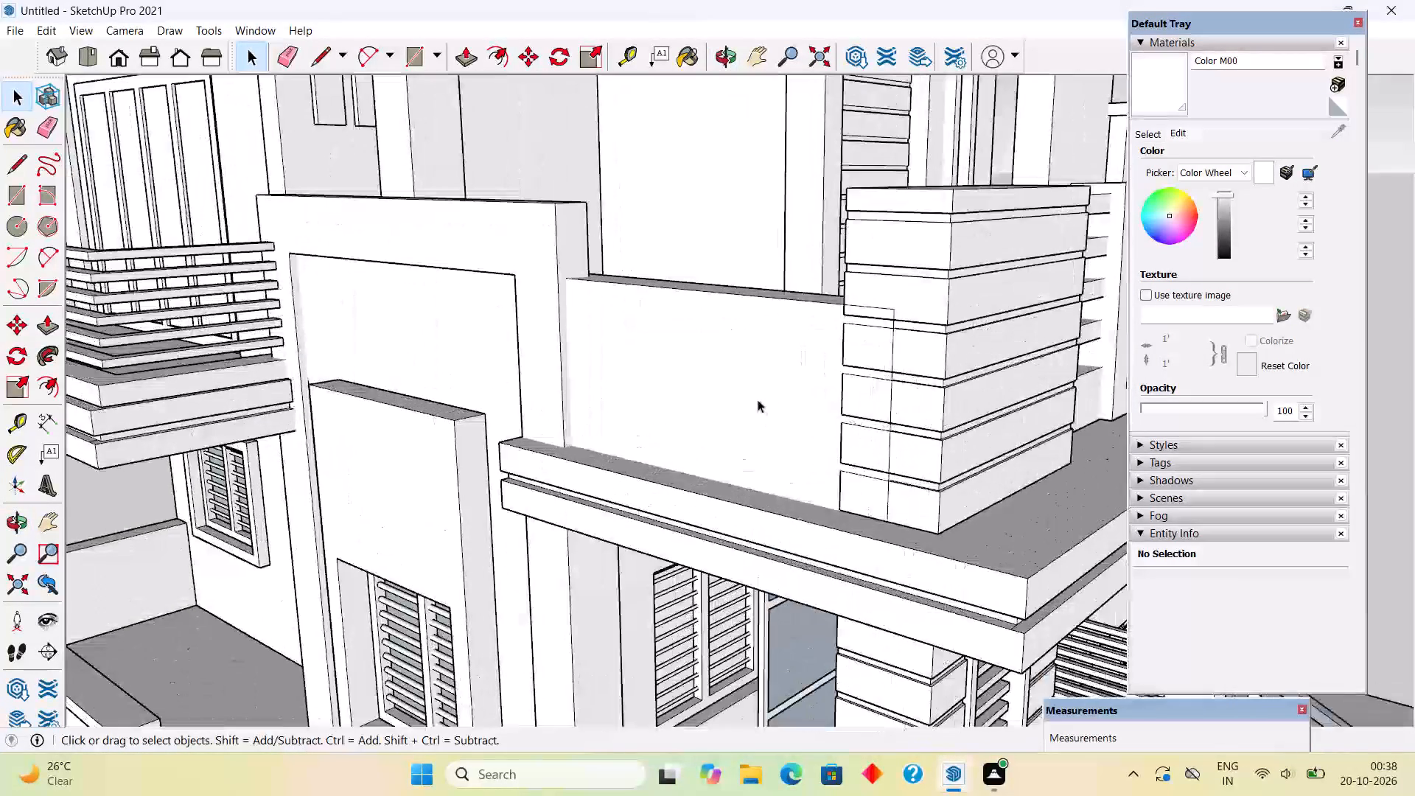
{"action": "key", "text": "l"}
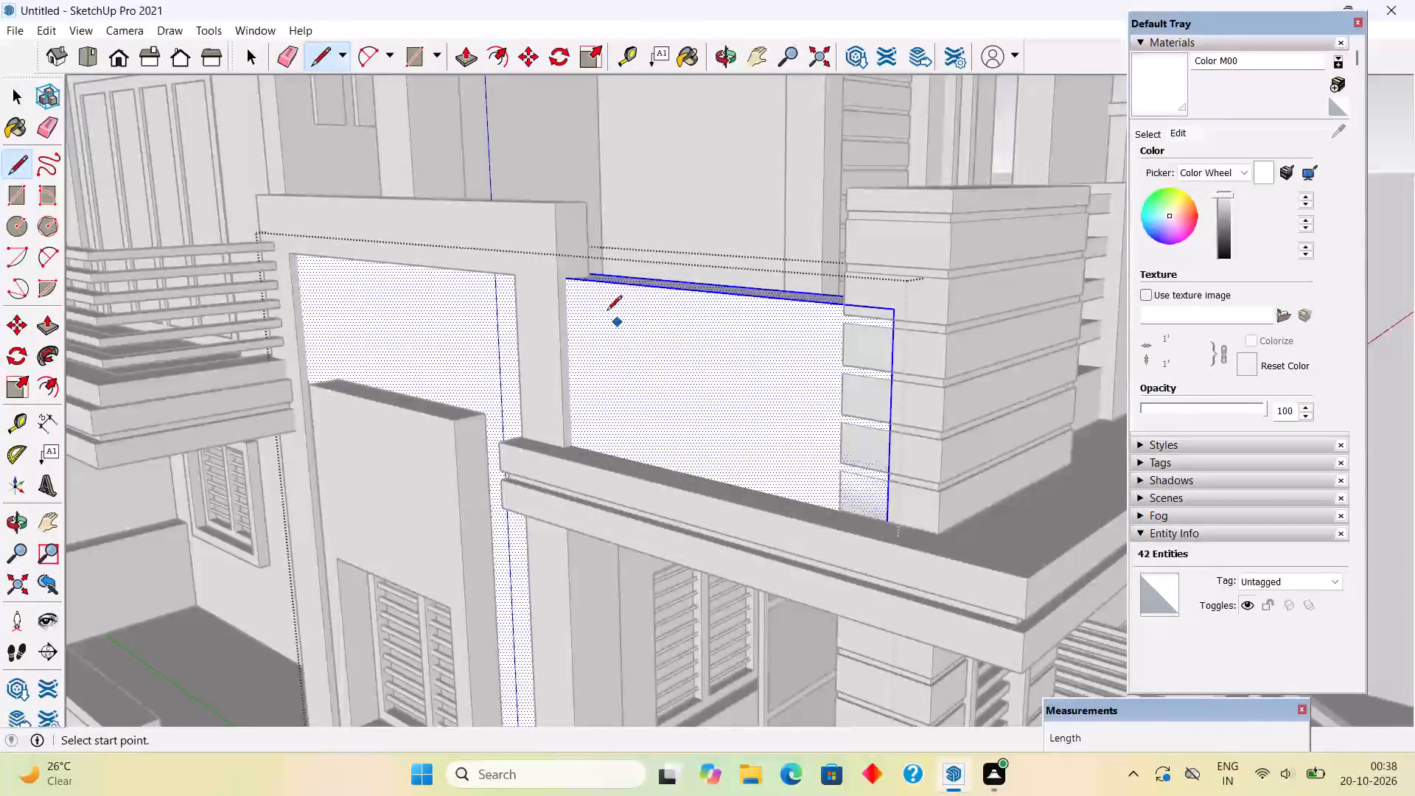
{"action": "left_click", "coordinate": [566, 282]}
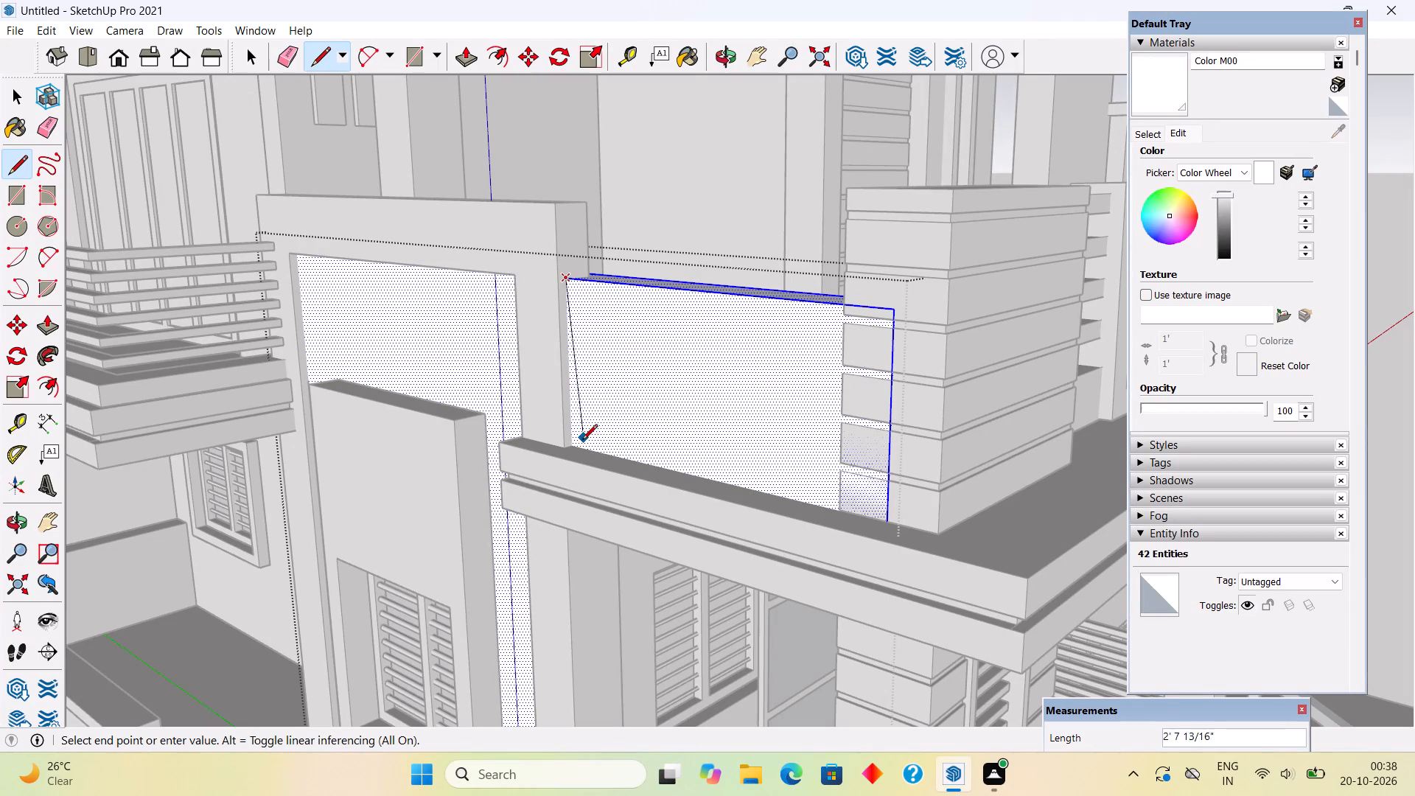
{"action": "left_click", "coordinate": [574, 444]}
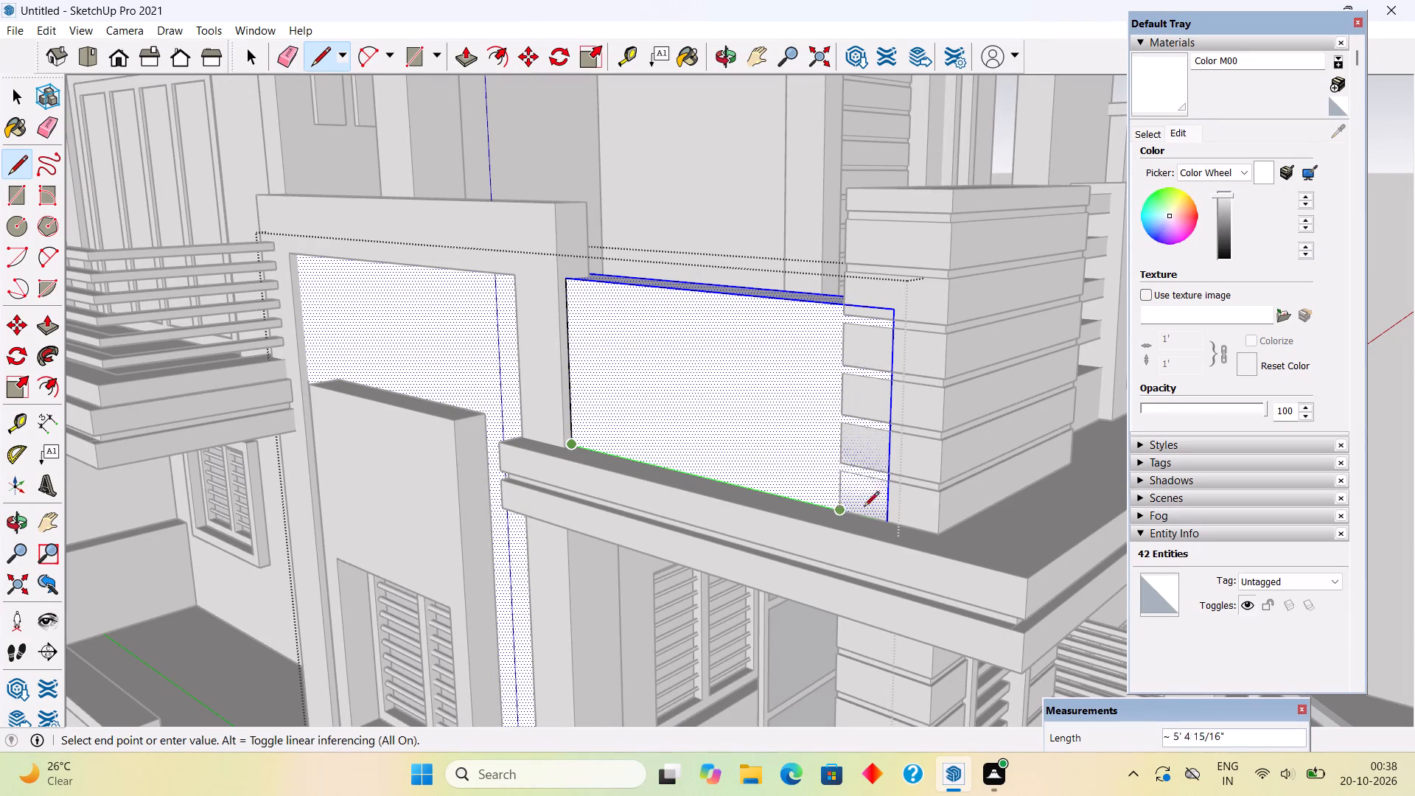
{"action": "left_click", "coordinate": [891, 519]}
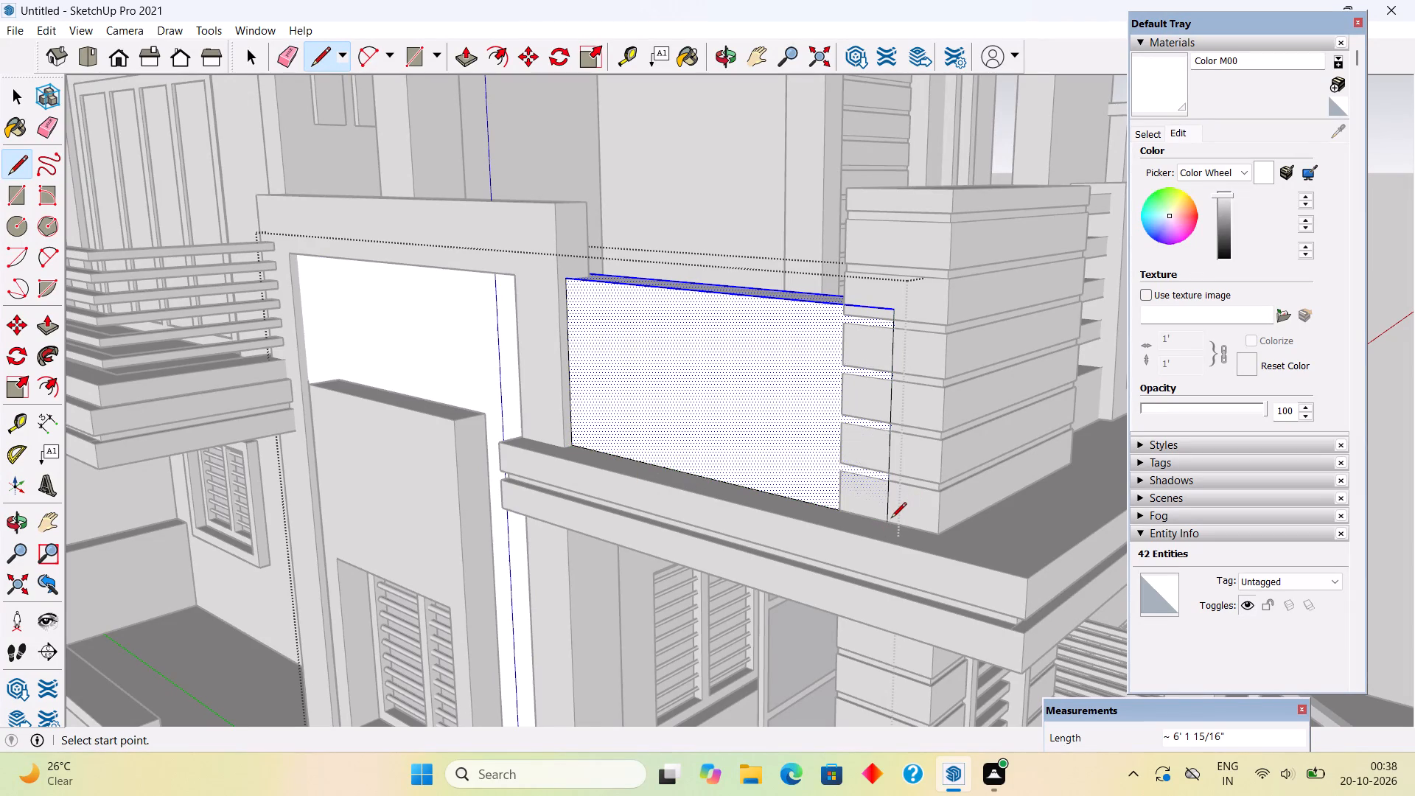
Push the separated parapet face inward 0.5" behind the banded corner pier, plus a further 0.1", and close the group.
{"action": "key", "text": "p"}
{"action": "left_click", "coordinate": [831, 482]}
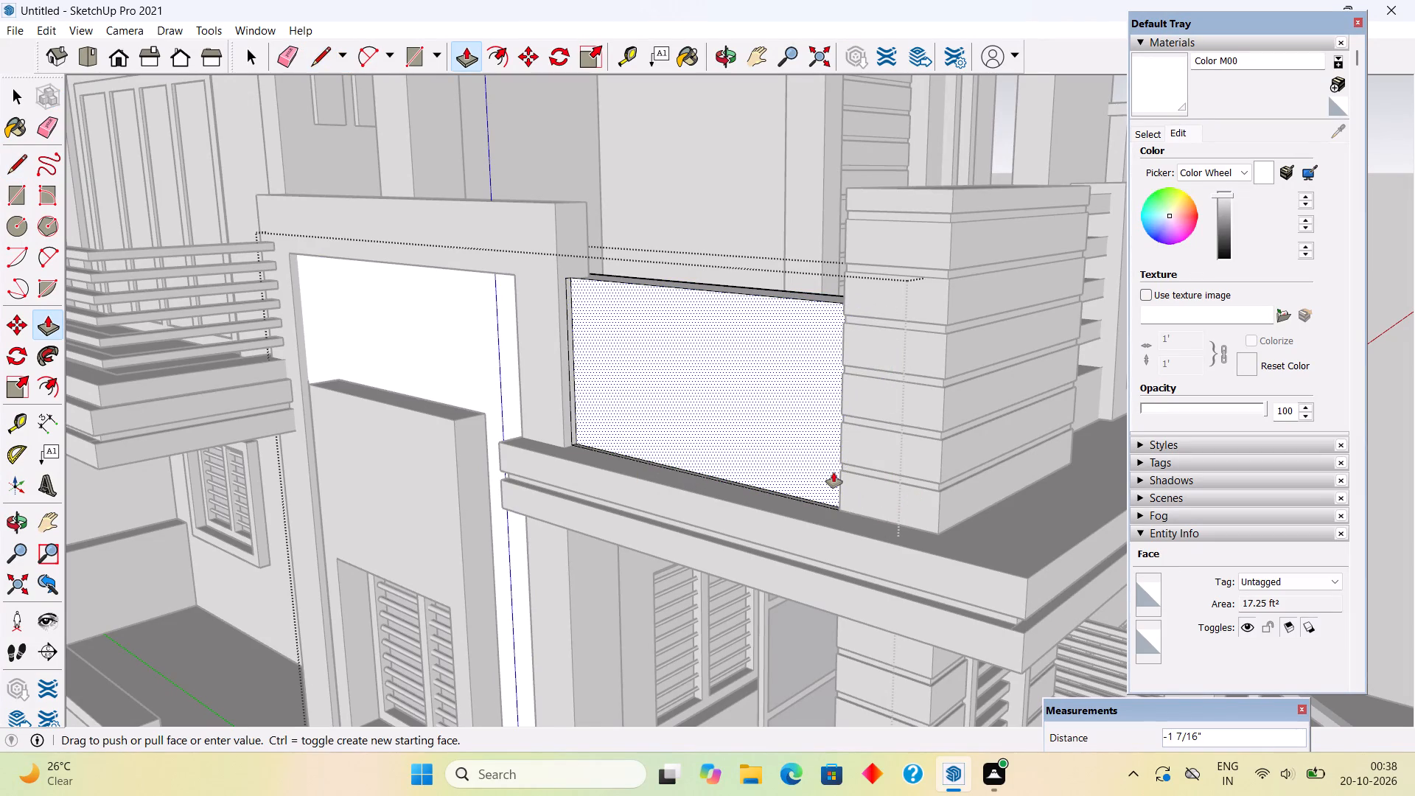
{"action": "type", "text": ".5\""}
{"action": "key", "text": "Return"}
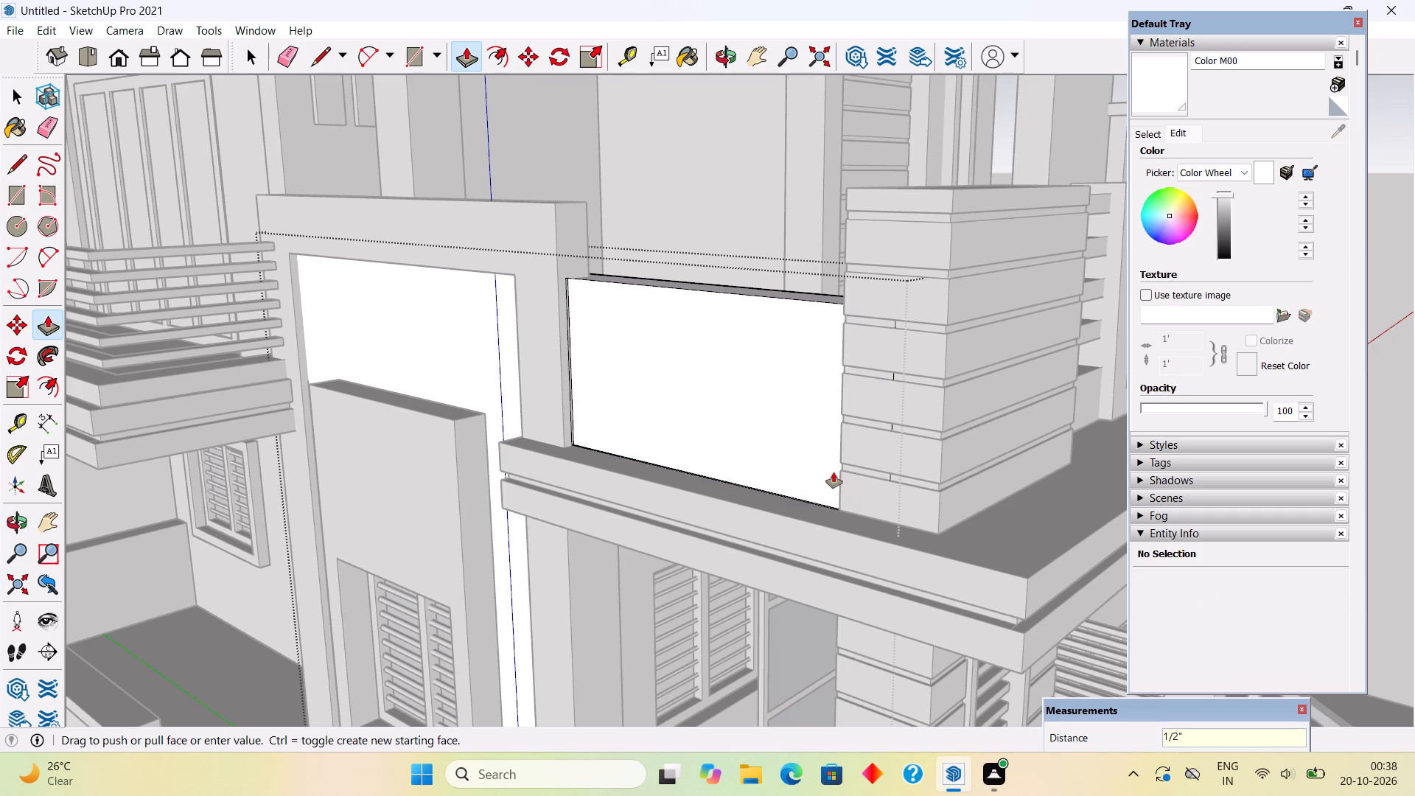
{"action": "left_click", "coordinate": [811, 471]}
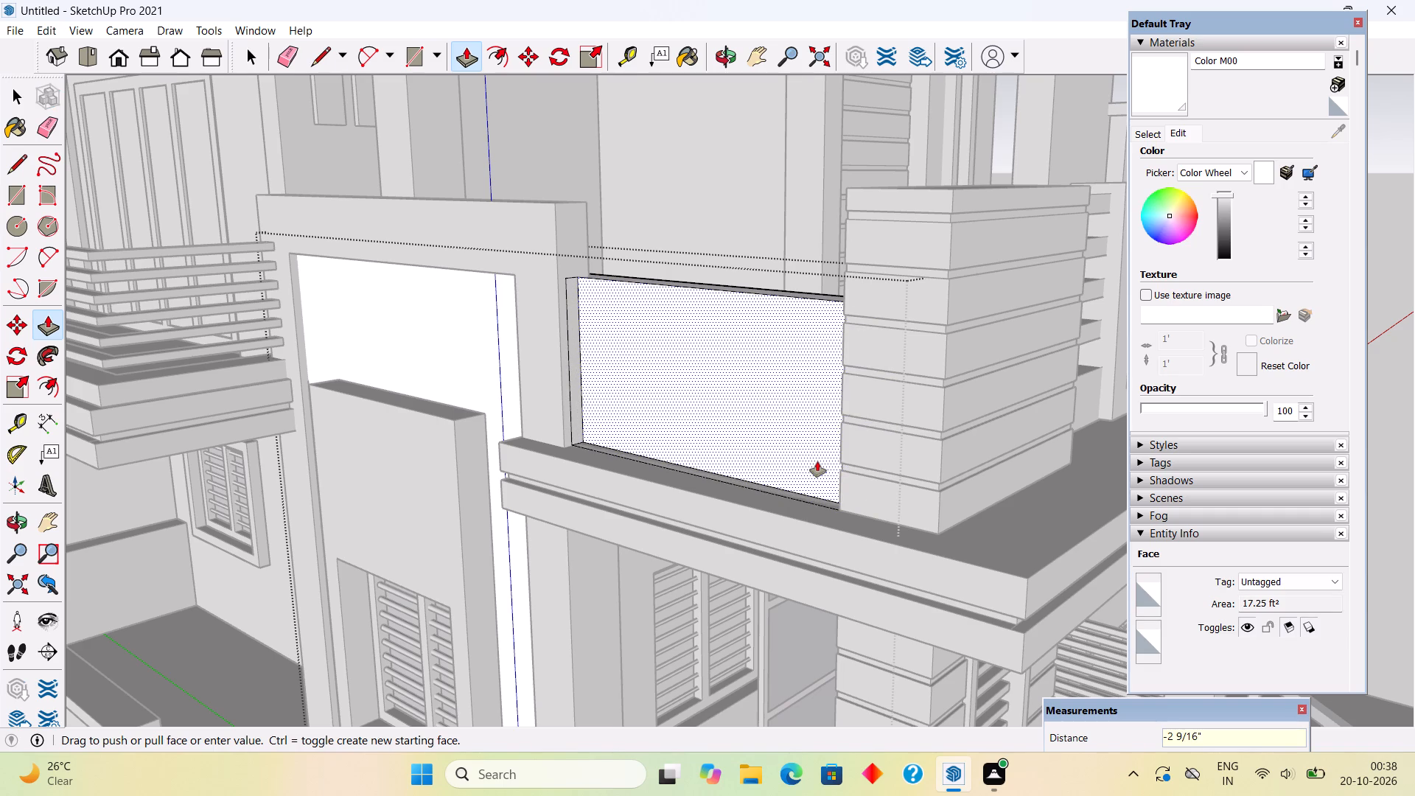
{"action": "type", "text": ".1\""}
{"action": "key", "text": "Return"}
{"action": "key", "text": "space"}
{"action": "scroll", "coordinate": [817, 461], "scroll_direction": "down", "scroll_amount": 16}
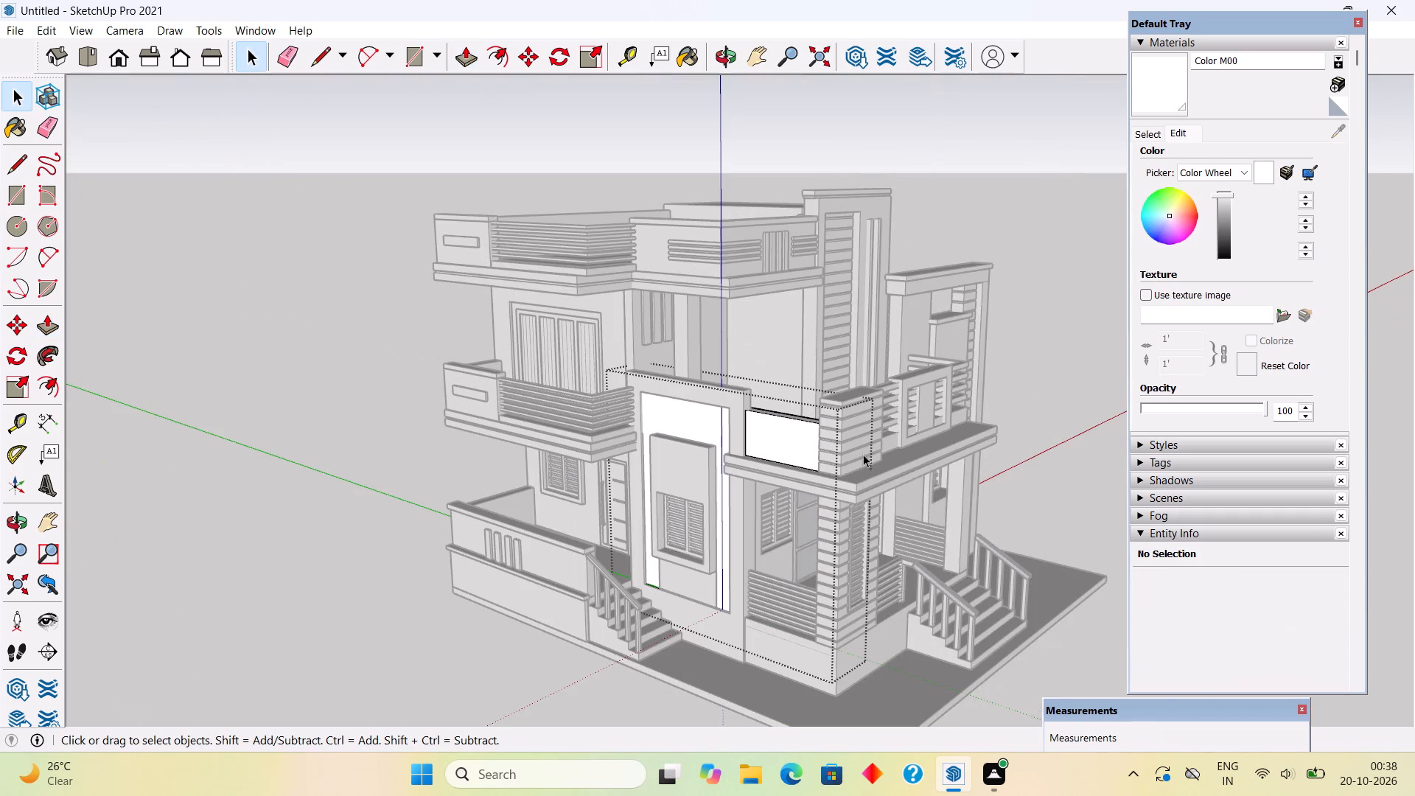
{"action": "left_click", "coordinate": [1038, 407]}
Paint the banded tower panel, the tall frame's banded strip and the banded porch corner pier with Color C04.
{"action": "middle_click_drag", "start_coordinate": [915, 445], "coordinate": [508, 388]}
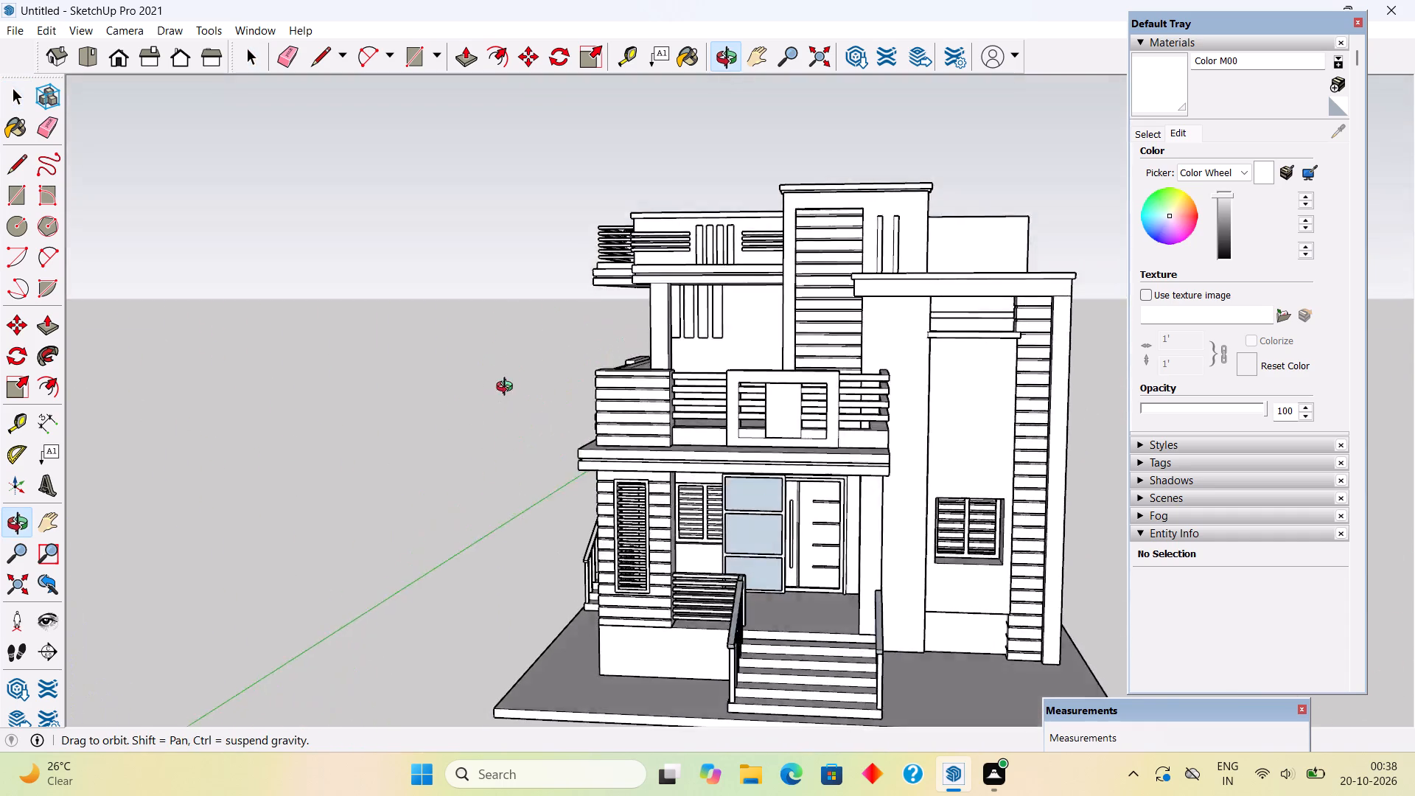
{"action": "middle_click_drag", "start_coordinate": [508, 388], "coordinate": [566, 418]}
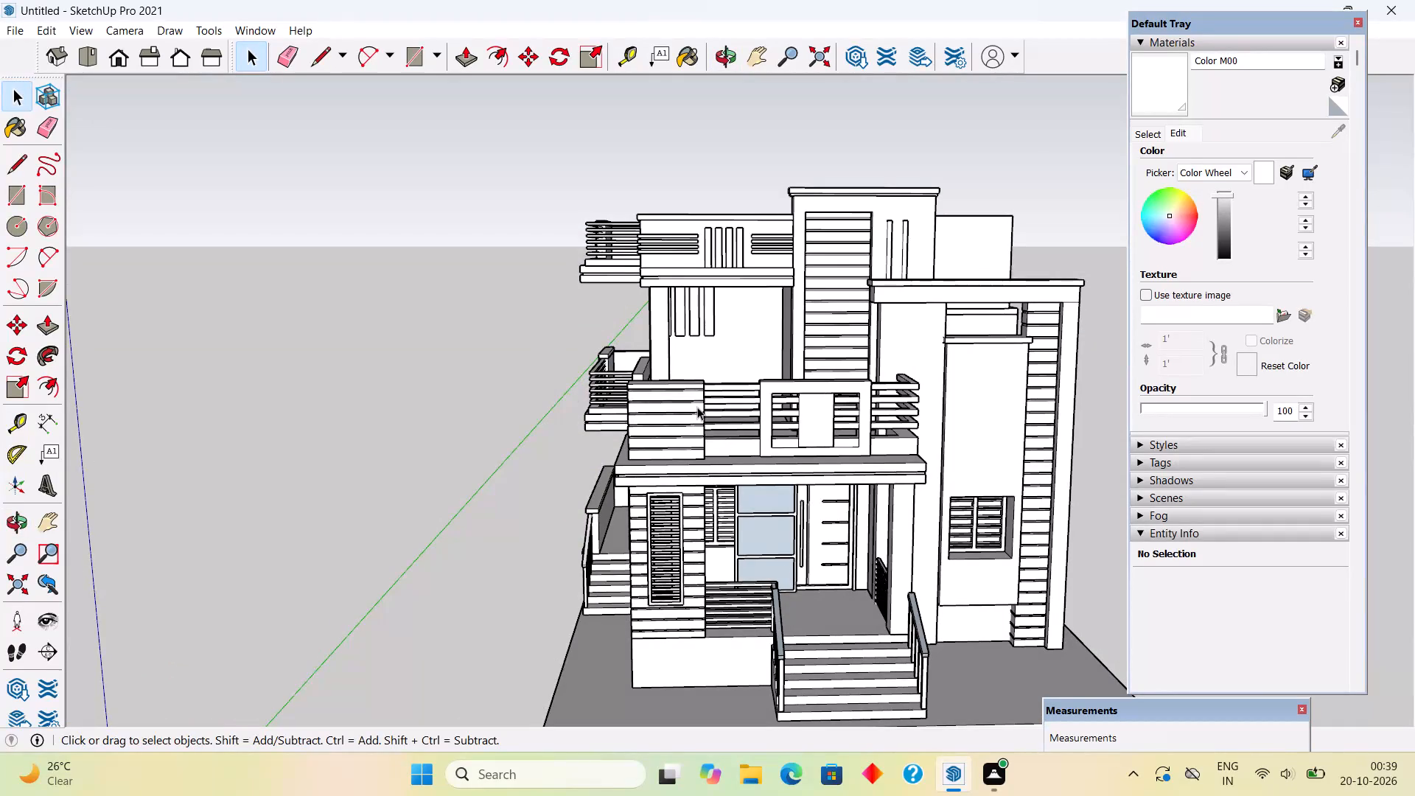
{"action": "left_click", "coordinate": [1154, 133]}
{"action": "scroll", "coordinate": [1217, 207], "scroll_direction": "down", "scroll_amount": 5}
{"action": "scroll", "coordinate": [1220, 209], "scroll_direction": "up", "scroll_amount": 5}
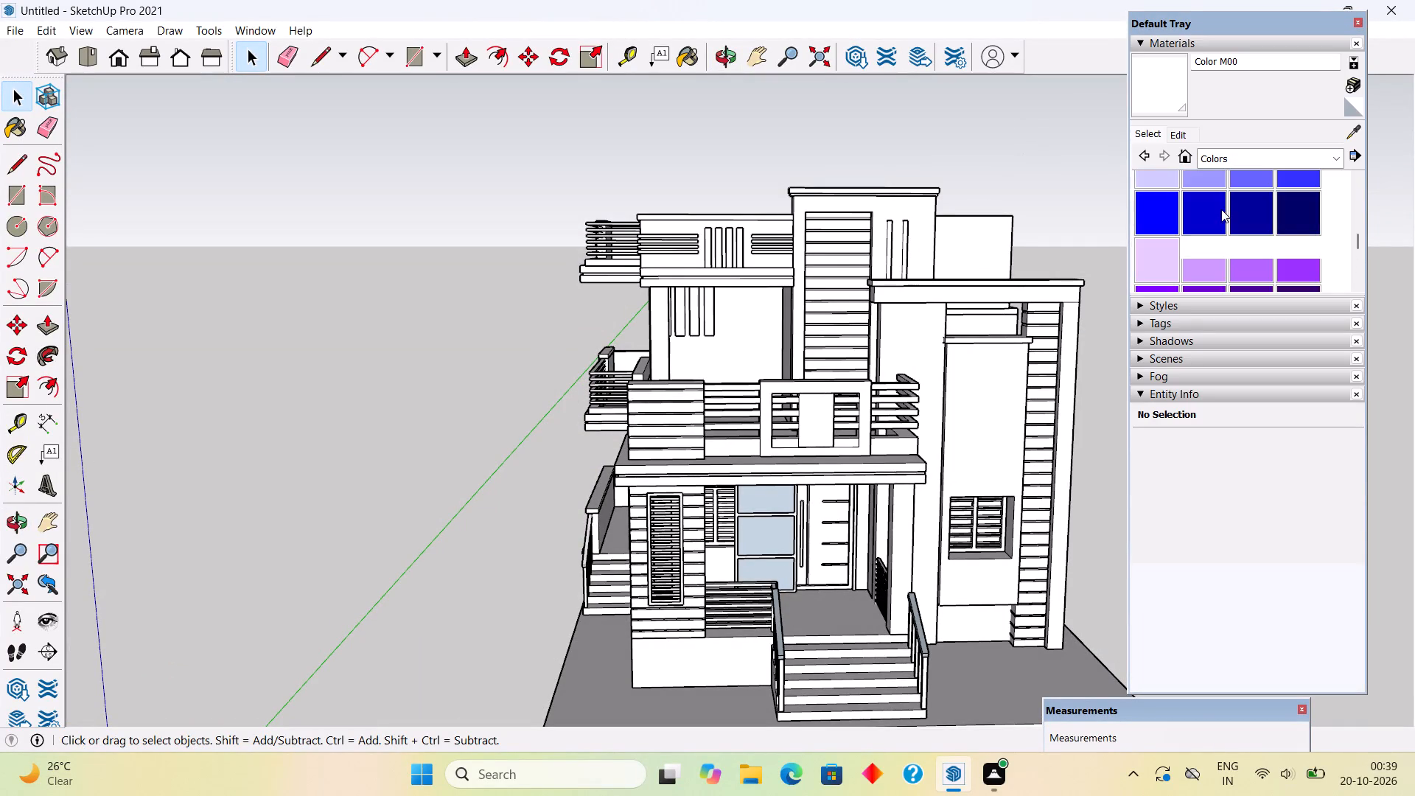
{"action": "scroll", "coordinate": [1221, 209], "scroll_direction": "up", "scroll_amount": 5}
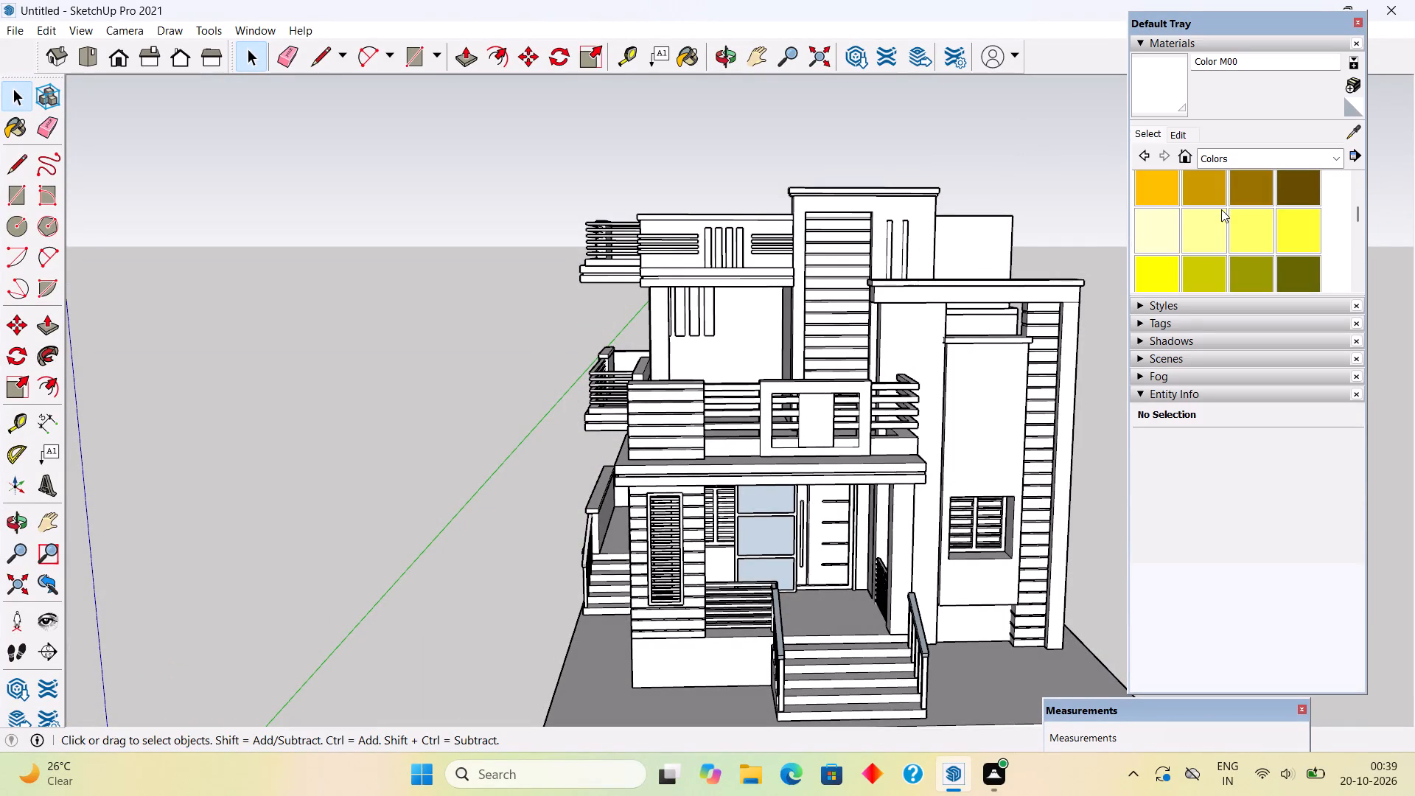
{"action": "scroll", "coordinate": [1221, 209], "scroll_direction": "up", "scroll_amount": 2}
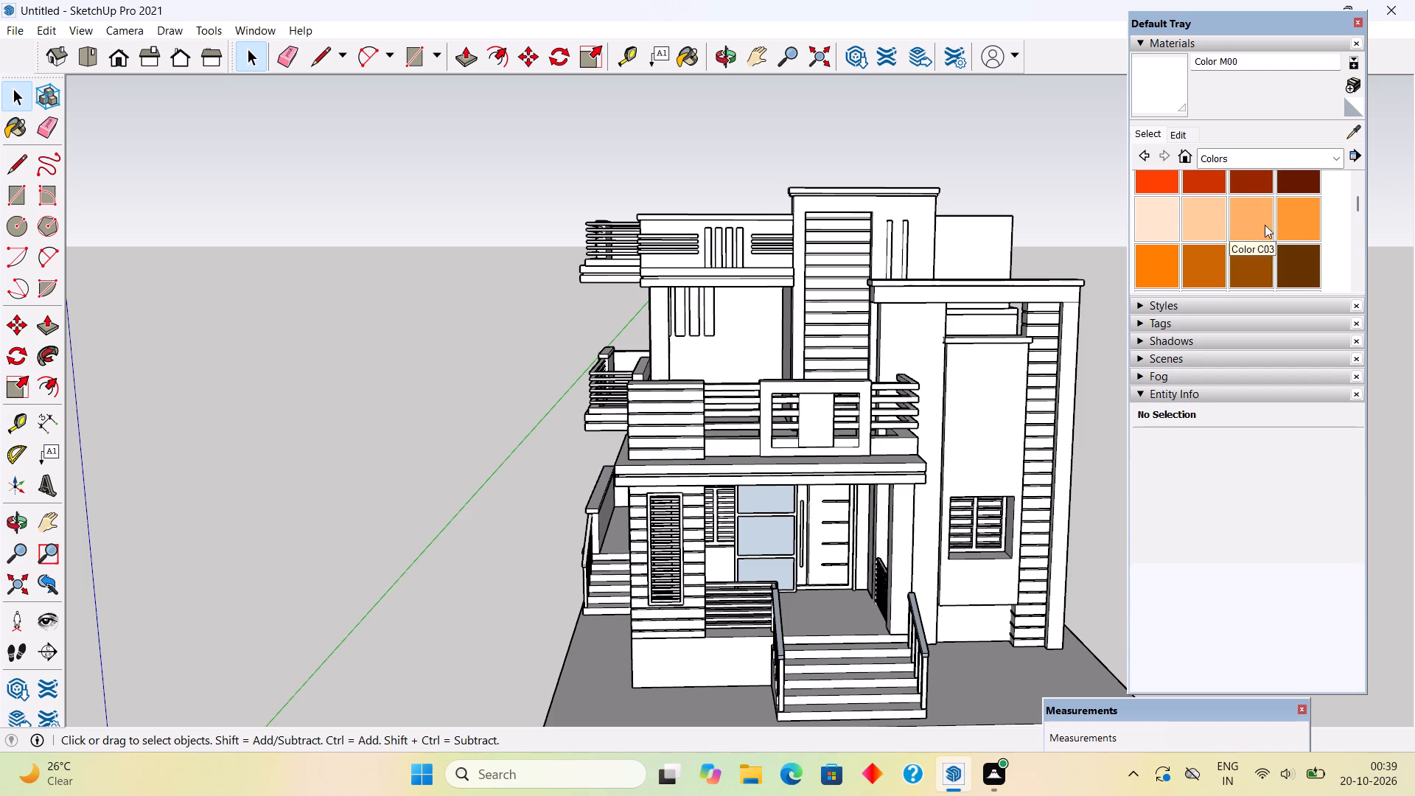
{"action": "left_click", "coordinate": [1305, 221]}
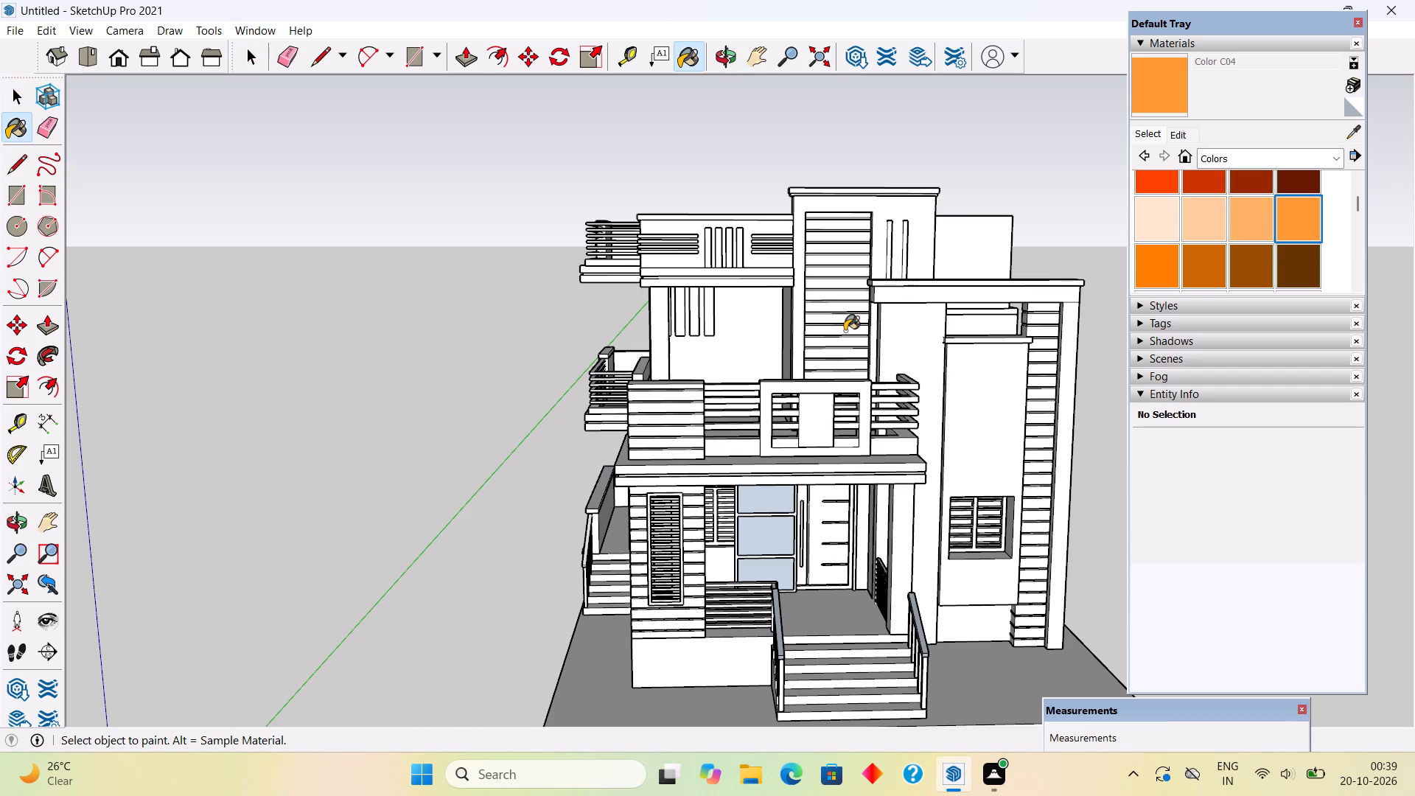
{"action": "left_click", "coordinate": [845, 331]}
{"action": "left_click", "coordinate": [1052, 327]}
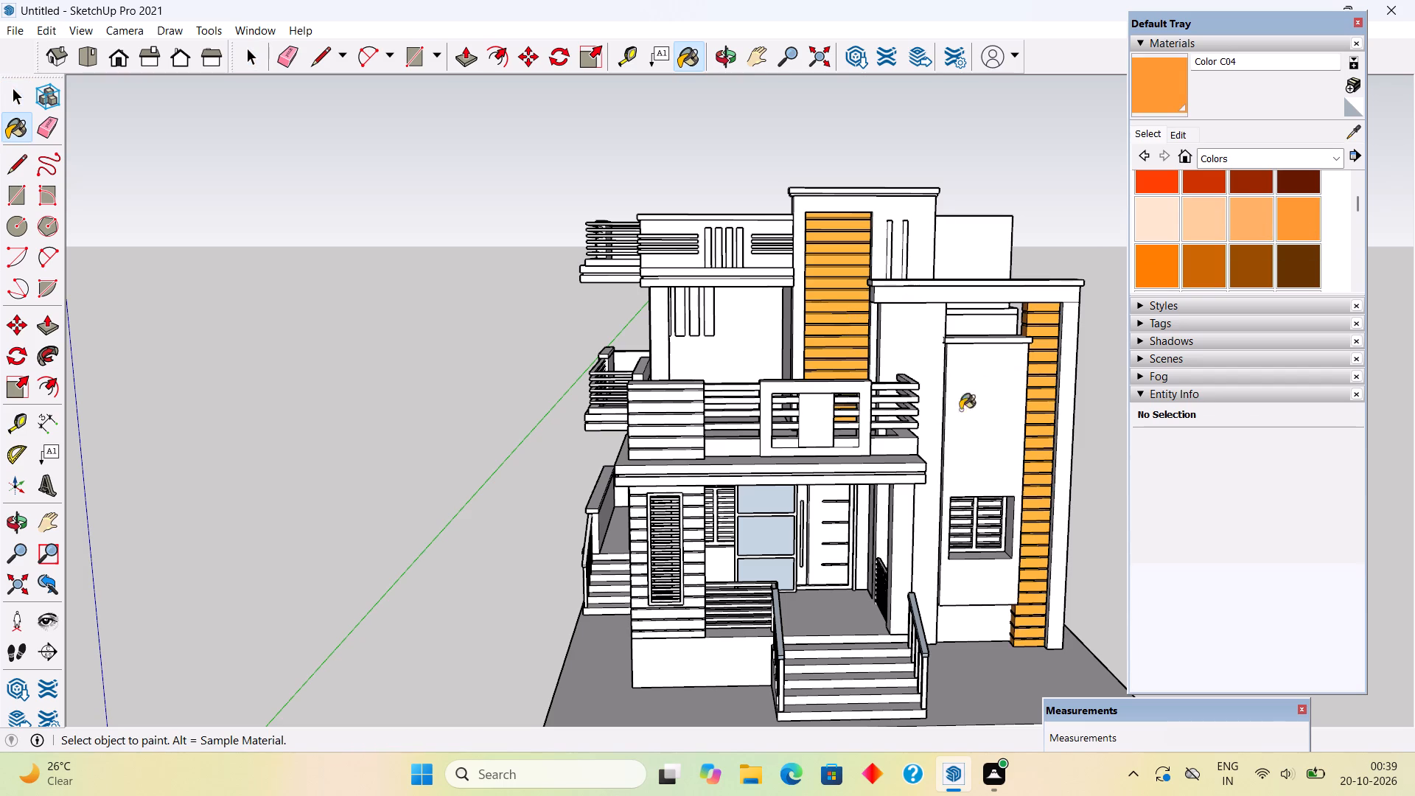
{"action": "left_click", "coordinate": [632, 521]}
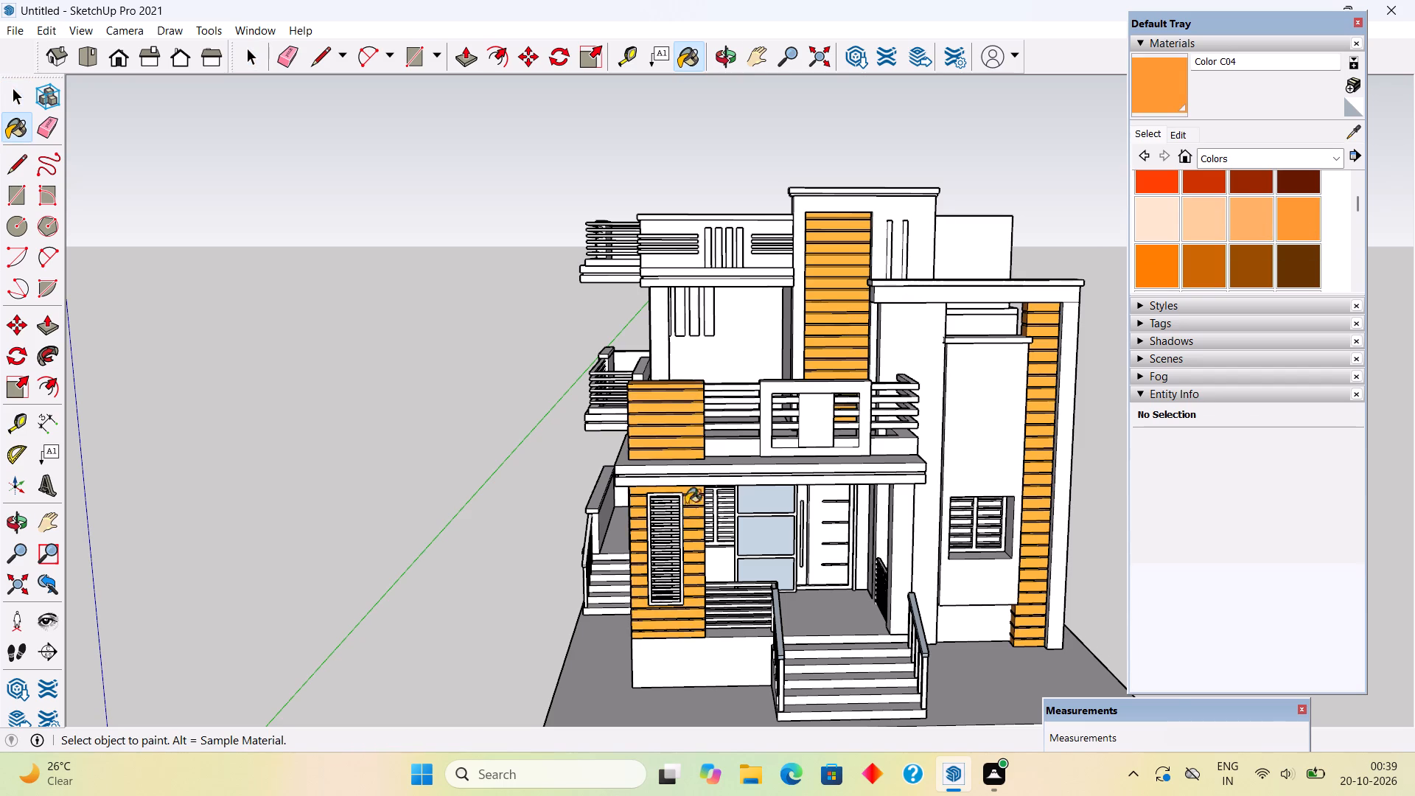
Paint the banded tower panel, the tall frame's banded strip and the banded porch corner pier with Color C05.
{"action": "middle_click_drag", "start_coordinate": [688, 502], "coordinate": [884, 481]}
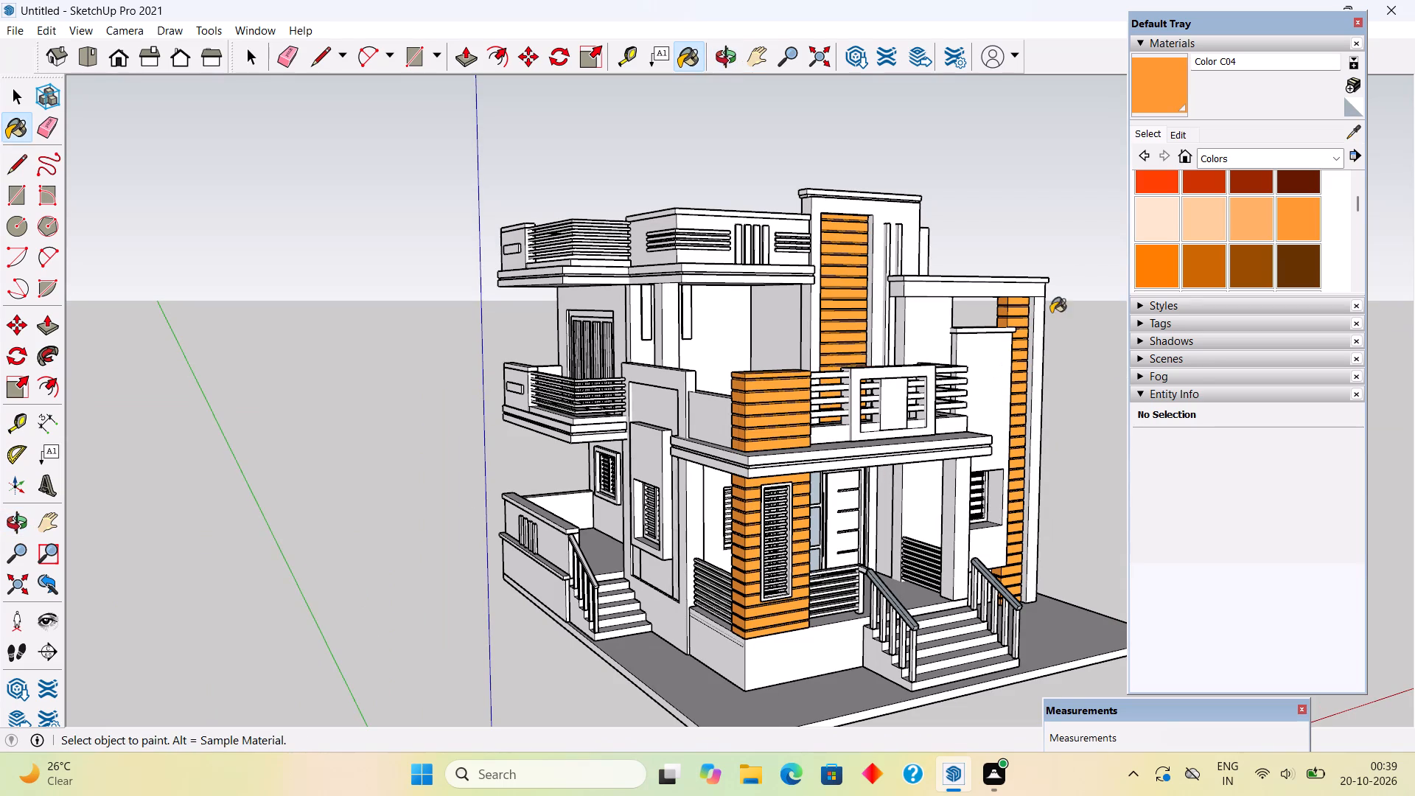
{"action": "left_click", "coordinate": [1143, 273]}
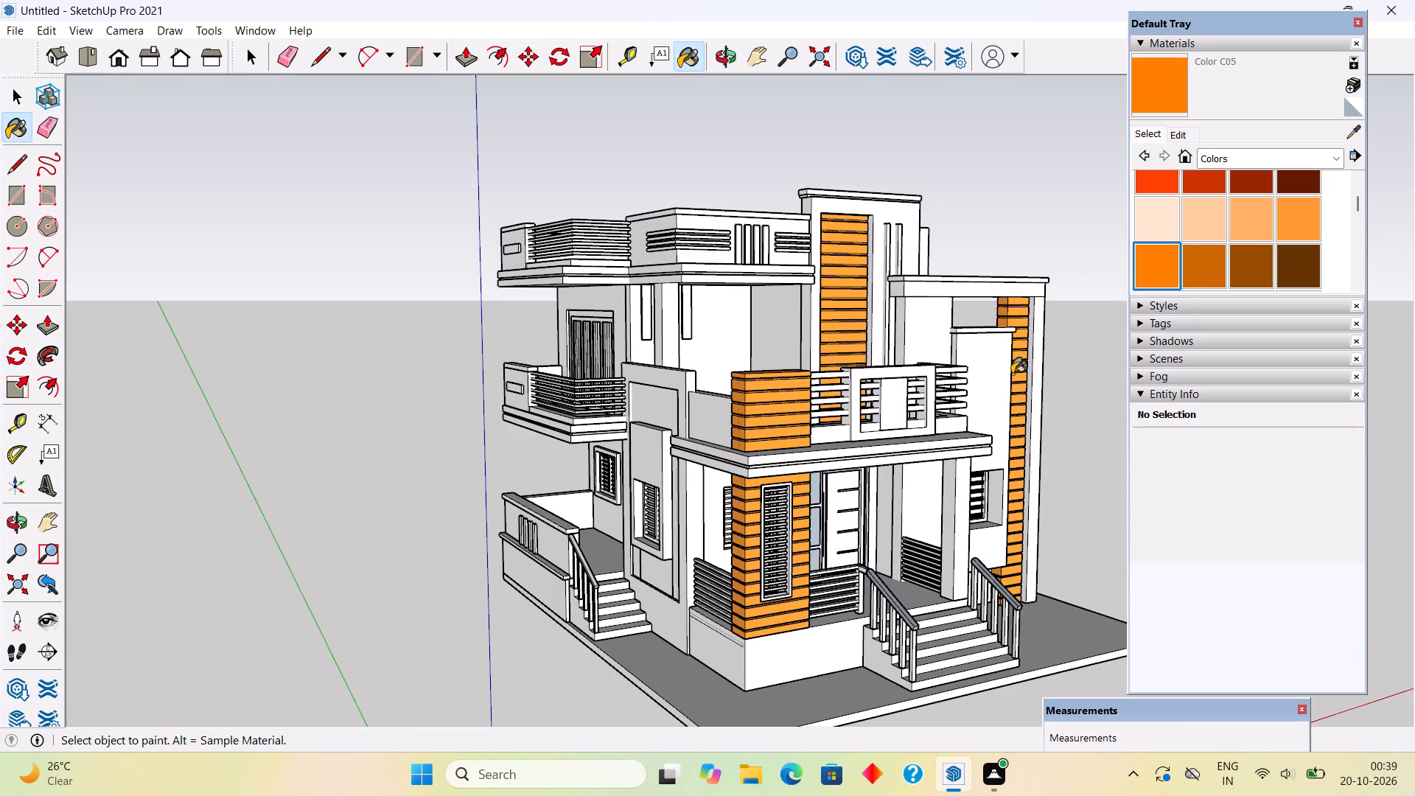
{"action": "left_click", "coordinate": [1023, 380]}
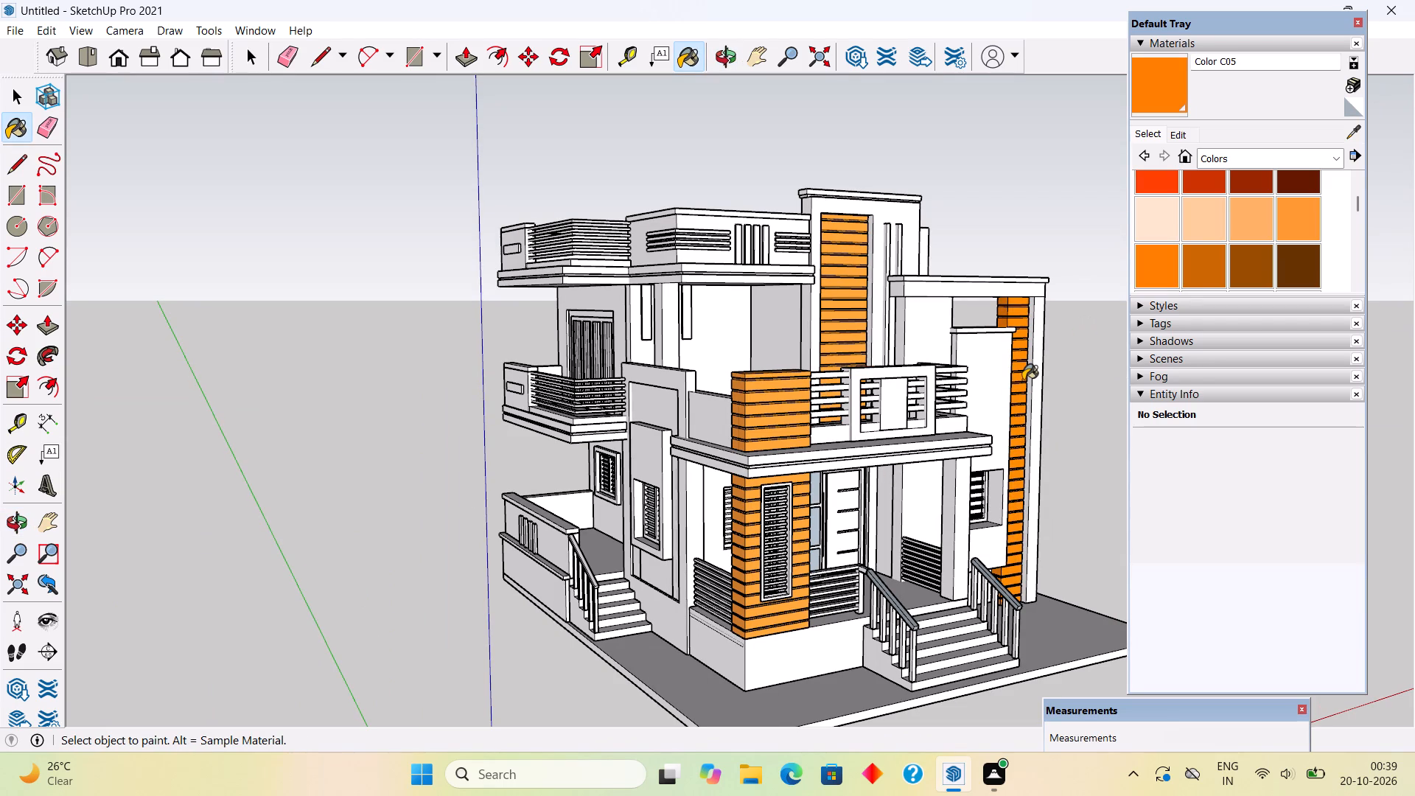
{"action": "left_click", "coordinate": [848, 292]}
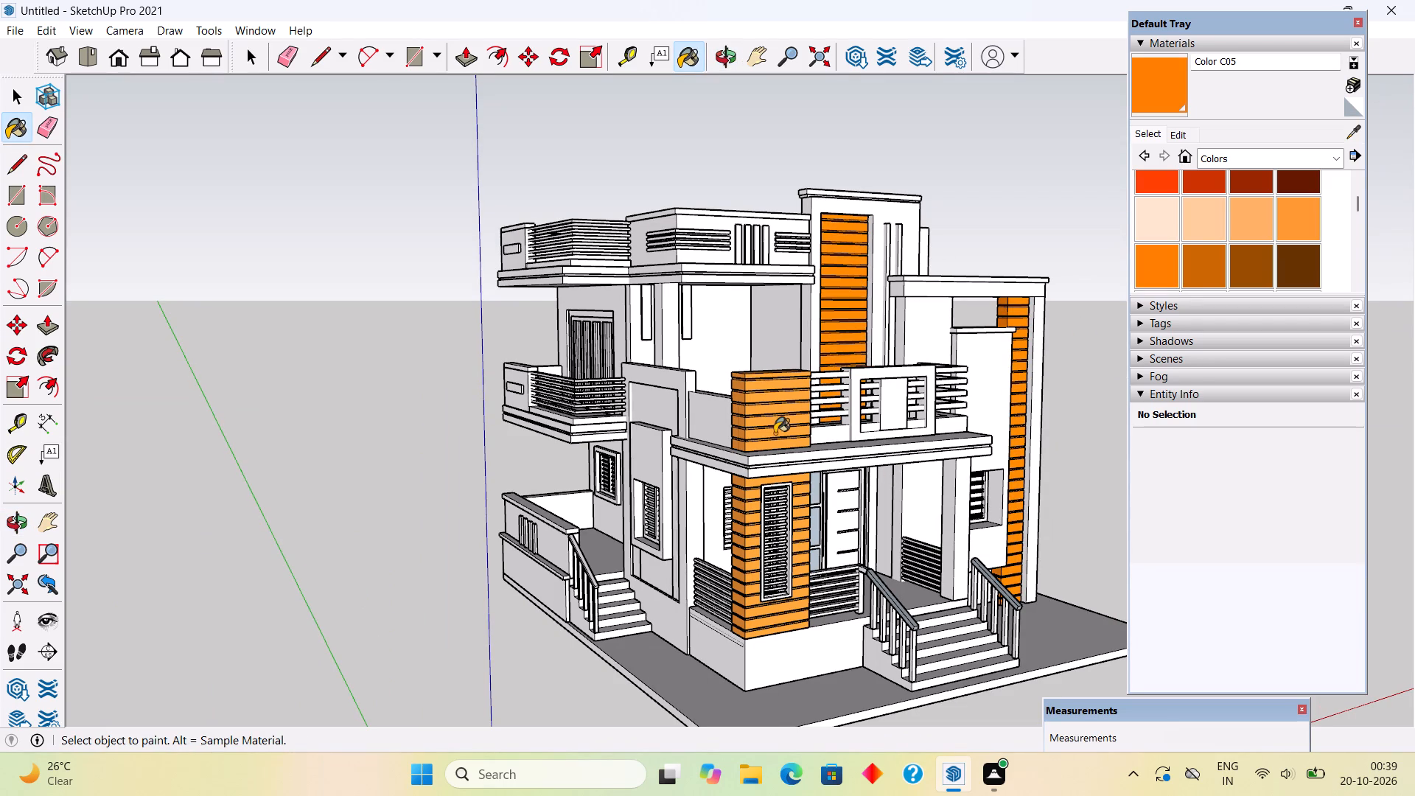
{"action": "left_click", "coordinate": [775, 434]}
{"action": "middle_click_drag", "start_coordinate": [782, 430], "coordinate": [794, 415]}
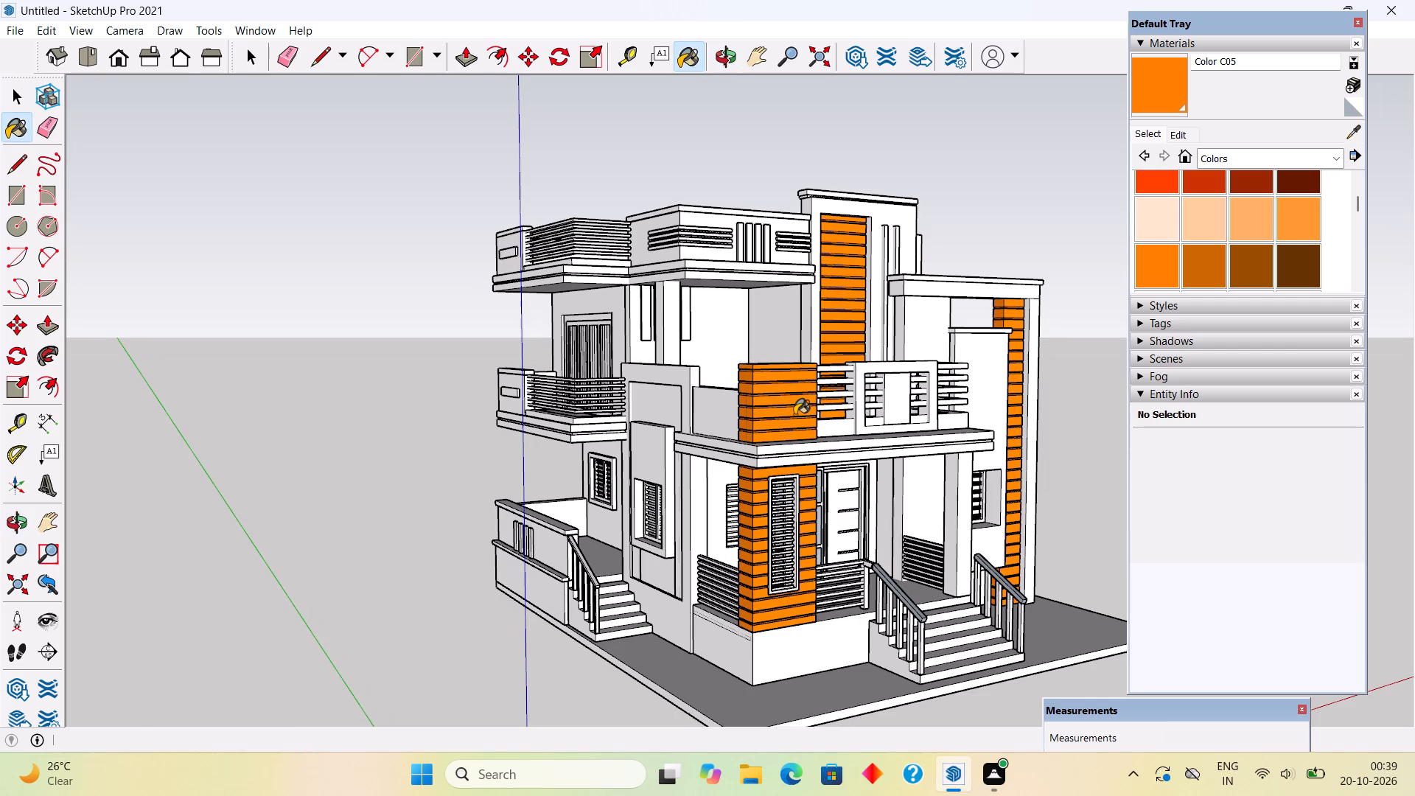
Paint the tall frame's inner pier, the side window's projecting frame and the first-floor side balcony parapet with Color M05.
{"action": "scroll", "coordinate": [1199, 236], "scroll_direction": "down", "scroll_amount": 11}
{"action": "left_click", "coordinate": [1202, 234]}
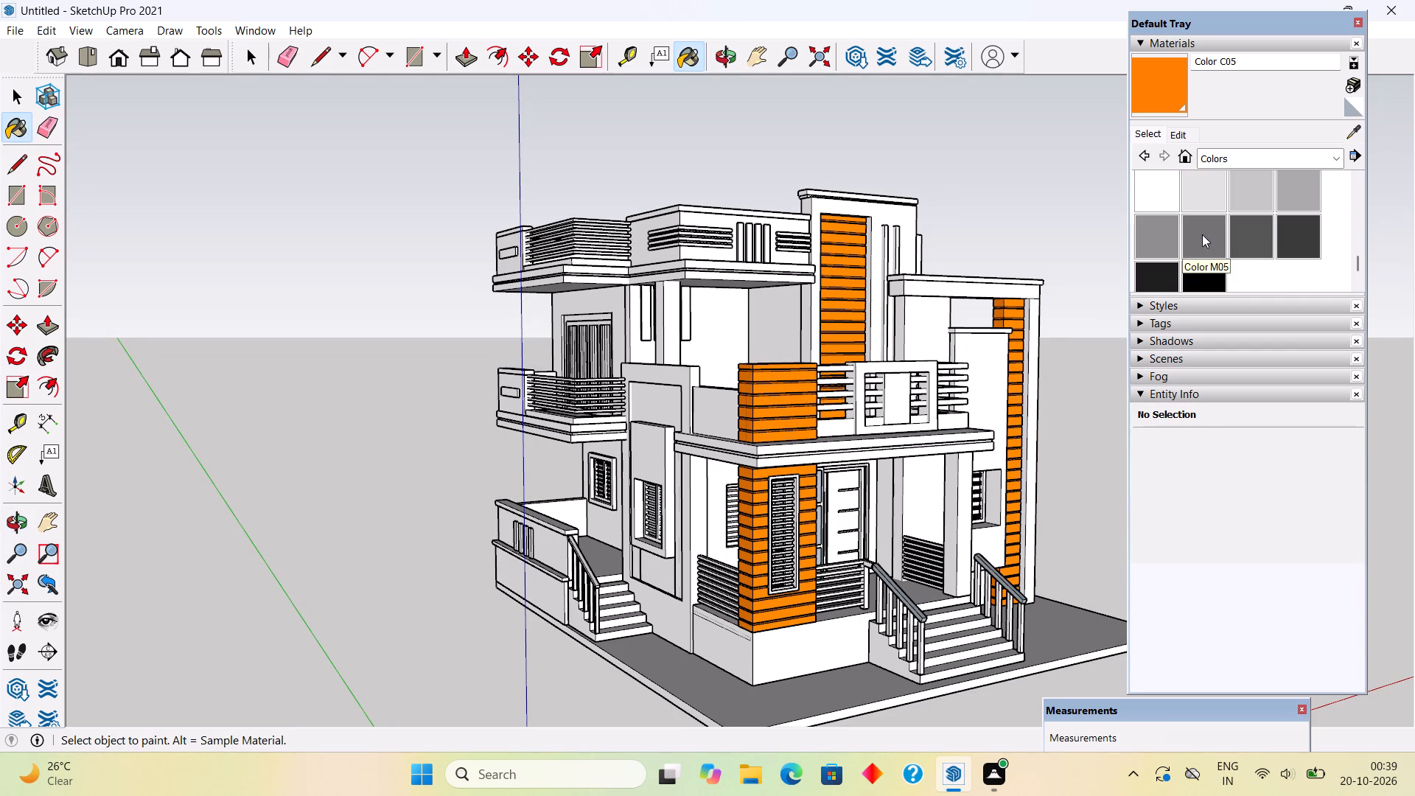
{"action": "scroll", "coordinate": [930, 293], "scroll_direction": "up", "scroll_amount": 2}
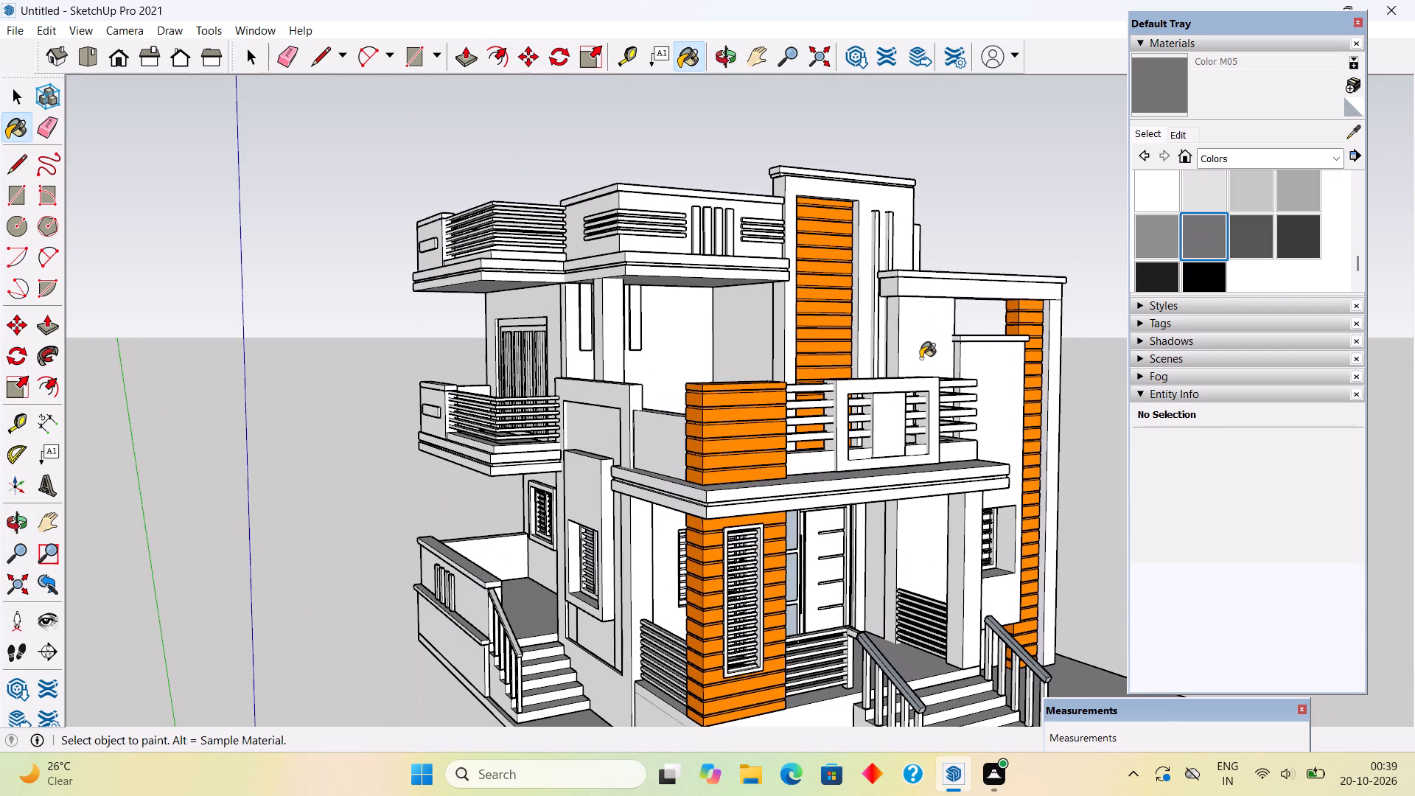
{"action": "left_click", "coordinate": [920, 358]}
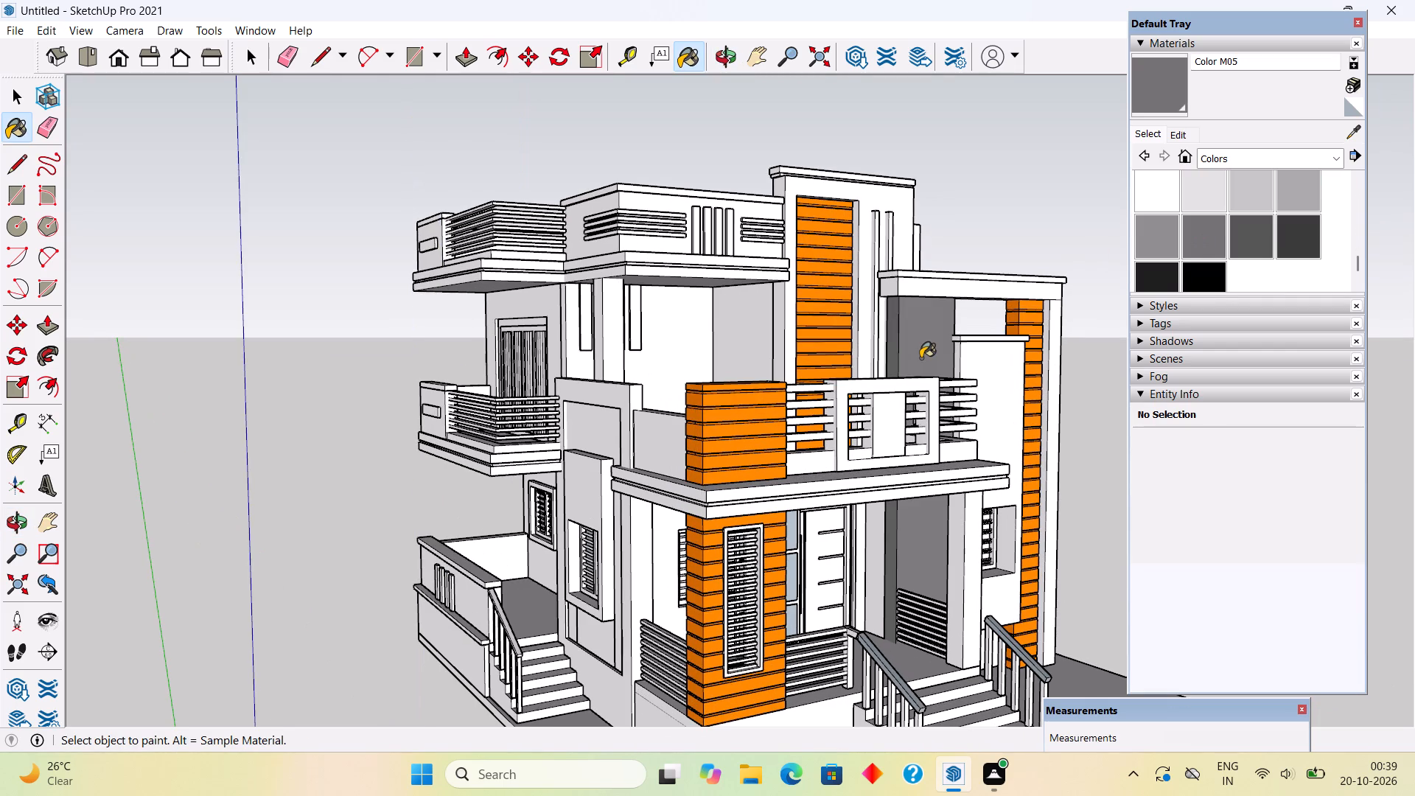
{"action": "left_click", "coordinate": [580, 460]}
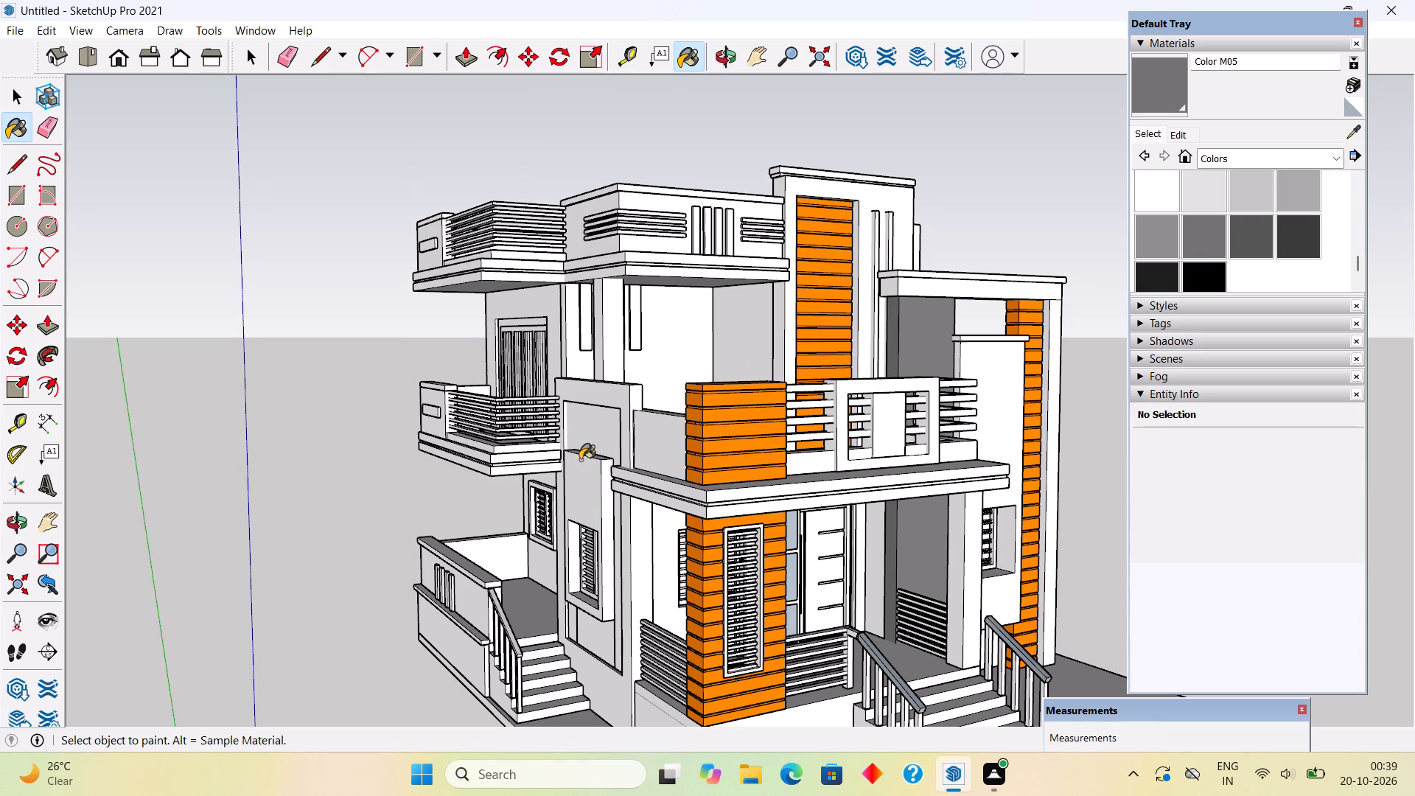
{"action": "left_click", "coordinate": [433, 425]}
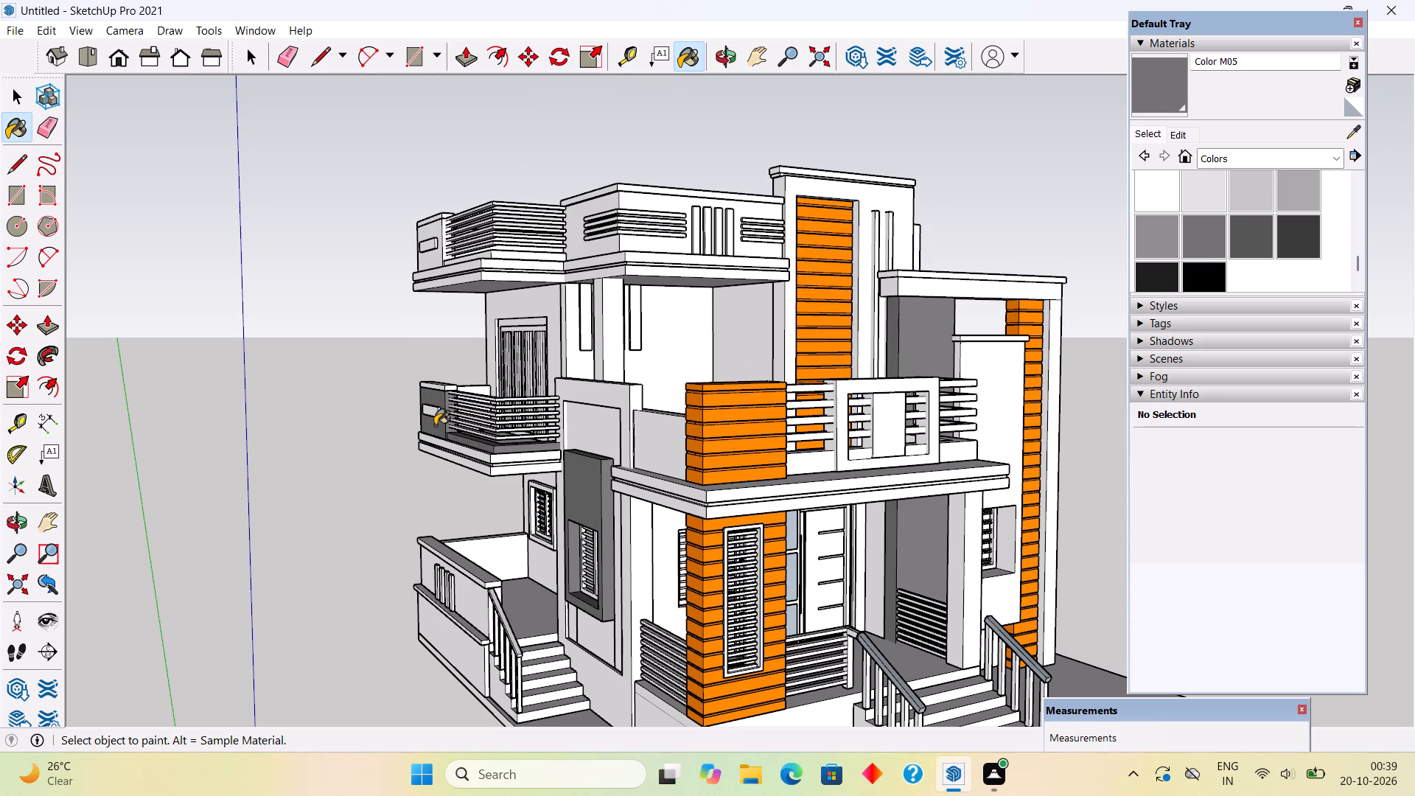
Paint all the horizontal strips on both sides of the upper parapet's vertical fins with Color M05.
{"action": "middle_click_drag", "start_coordinate": [447, 424], "coordinate": [621, 436]}
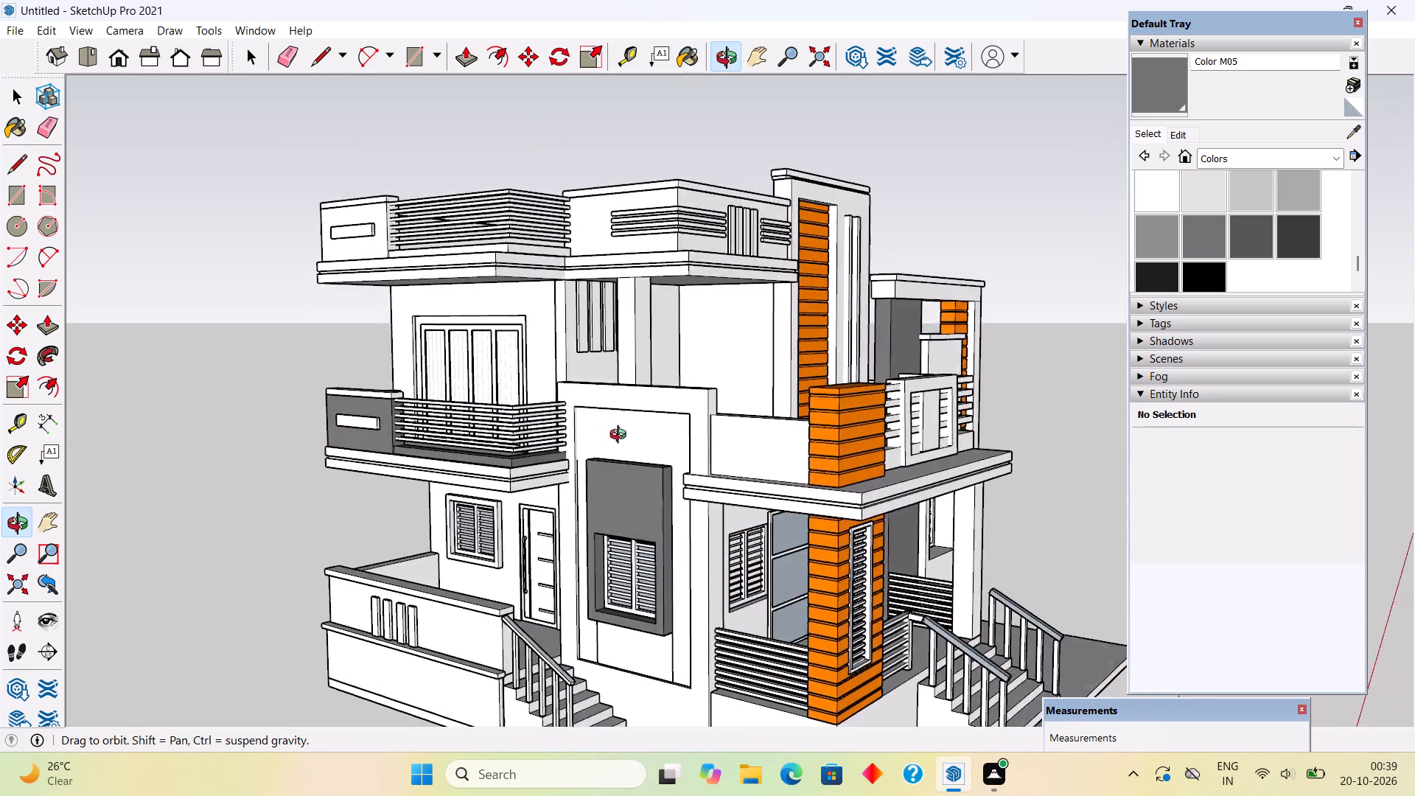
{"action": "middle_click_drag", "start_coordinate": [621, 436], "coordinate": [700, 525]}
{"action": "scroll", "coordinate": [700, 270], "scroll_direction": "up", "scroll_amount": 5}
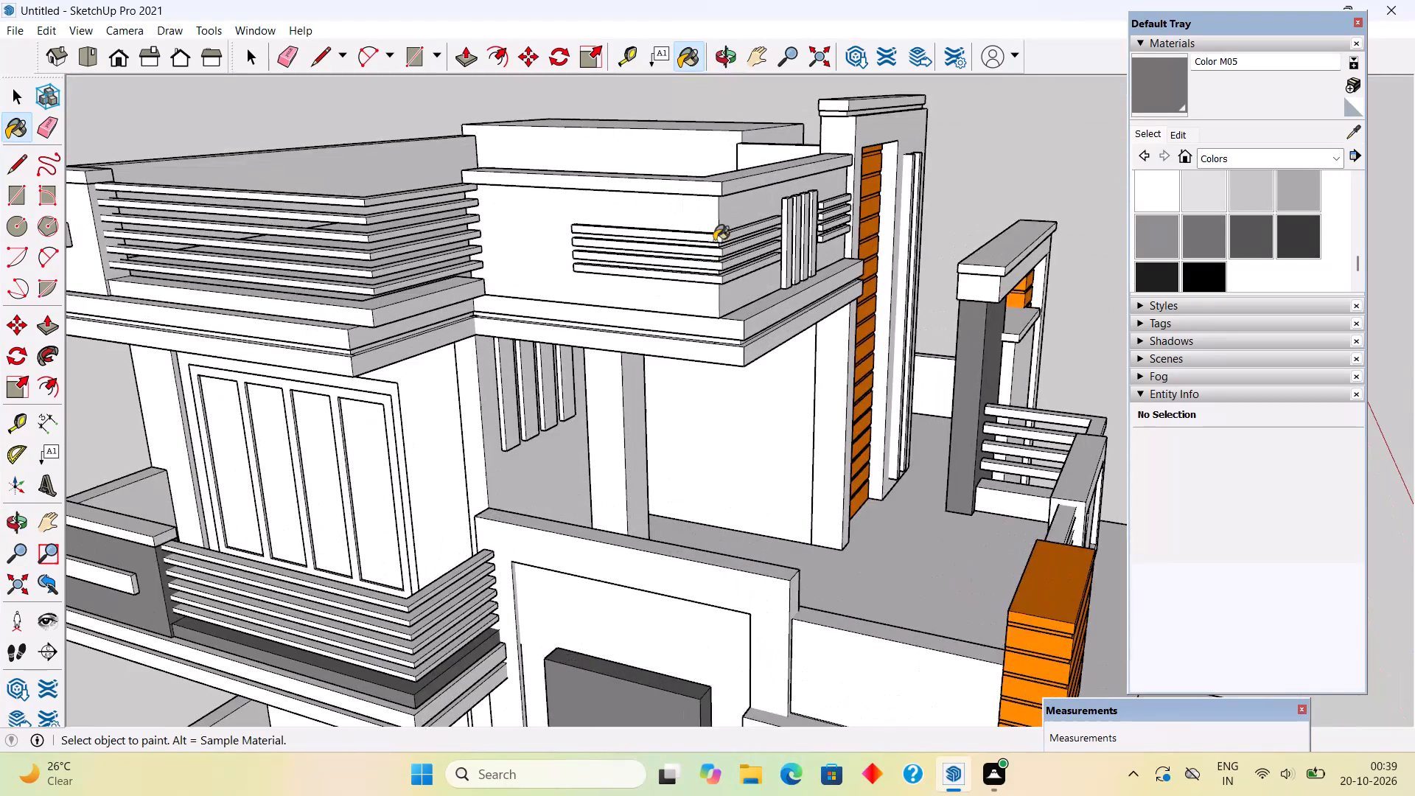
{"action": "scroll", "coordinate": [714, 241], "scroll_direction": "up", "scroll_amount": 6}
{"action": "left_click", "coordinate": [723, 240]}
{"action": "left_click", "coordinate": [724, 257]}
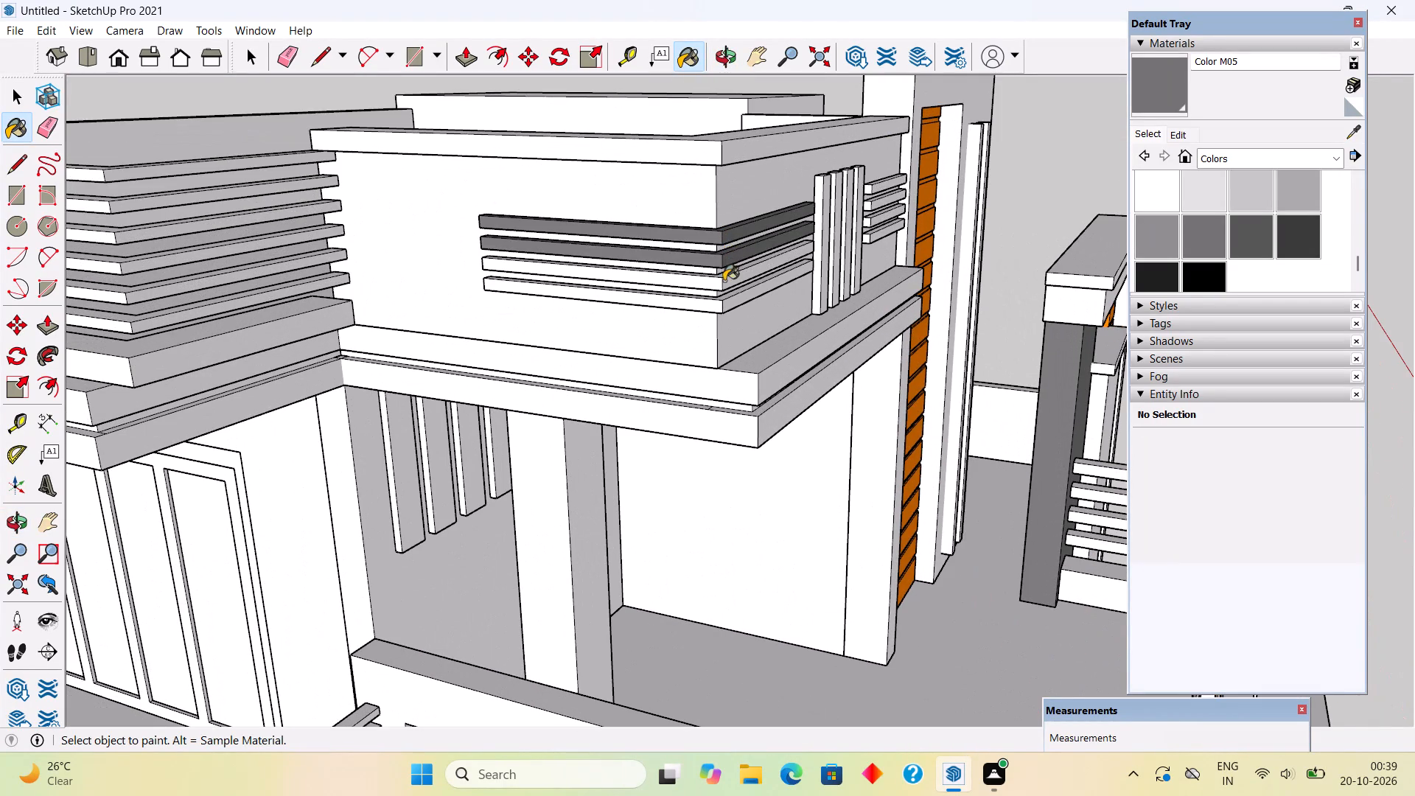
{"action": "left_click", "coordinate": [724, 281]}
{"action": "left_click", "coordinate": [719, 310]}
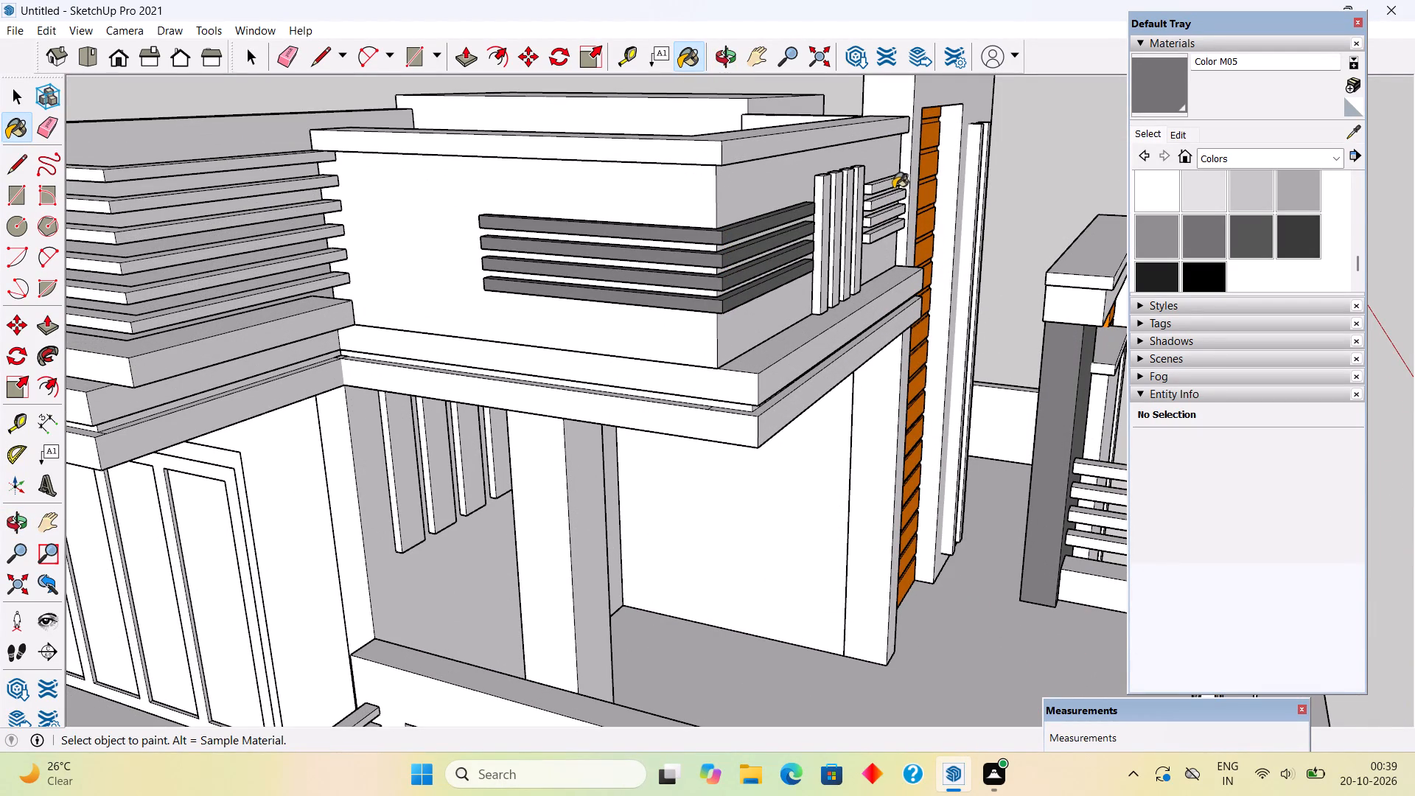
{"action": "left_click", "coordinate": [893, 183]}
{"action": "left_click", "coordinate": [890, 205]}
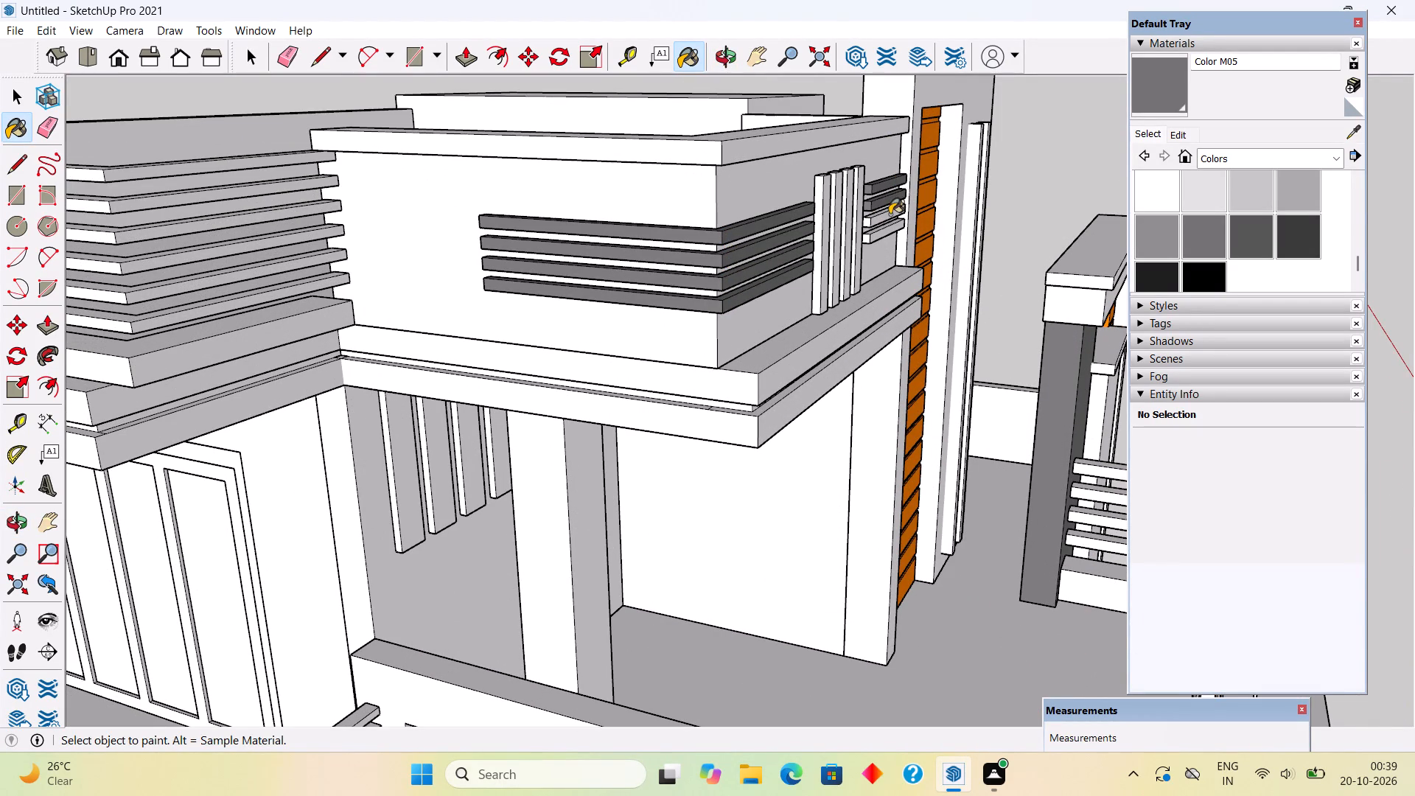
{"action": "left_click", "coordinate": [890, 214]}
{"action": "left_click", "coordinate": [891, 226]}
Paint the top cap of the tall frame with Color M05.
{"action": "scroll", "coordinate": [892, 226], "scroll_direction": "down", "scroll_amount": 4}
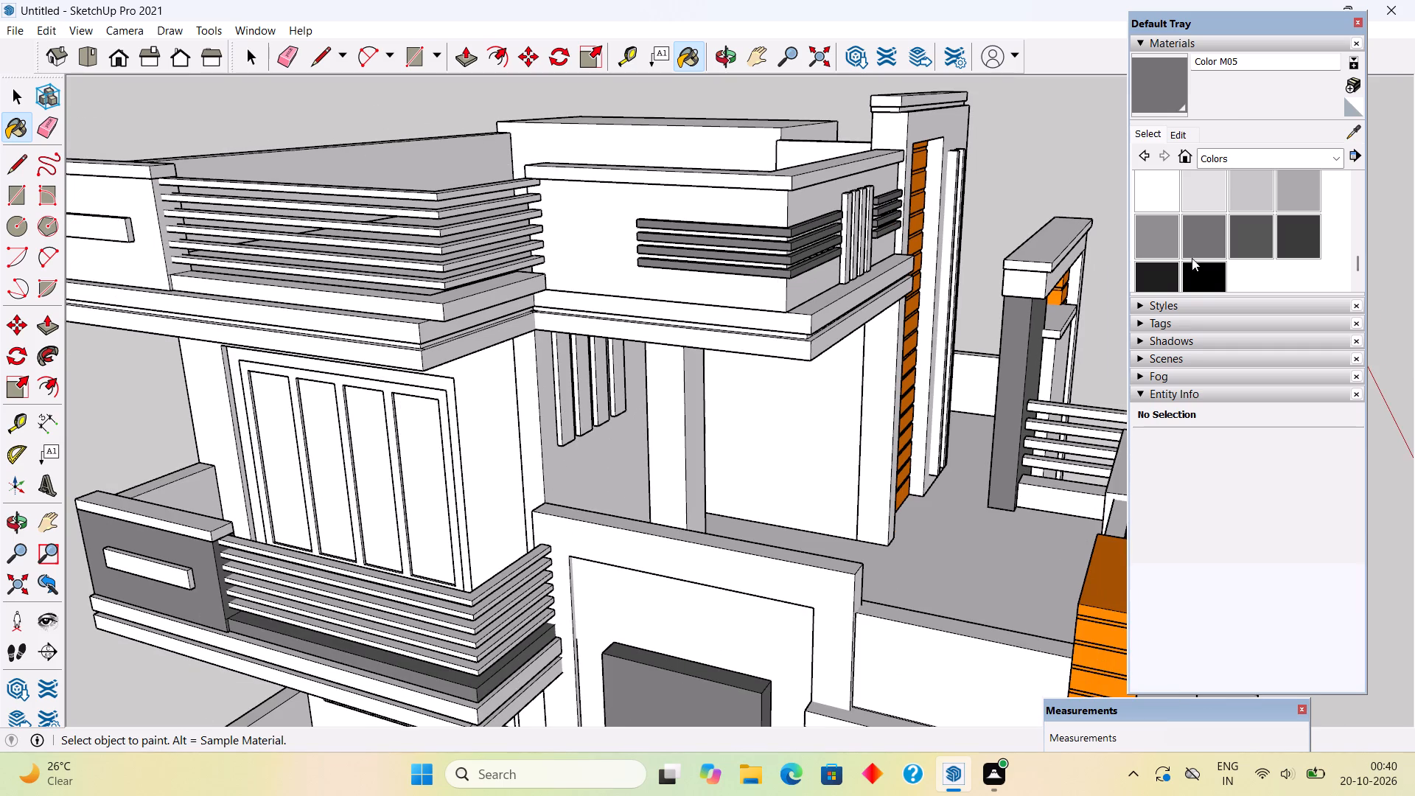
{"action": "left_click", "coordinate": [1050, 234]}
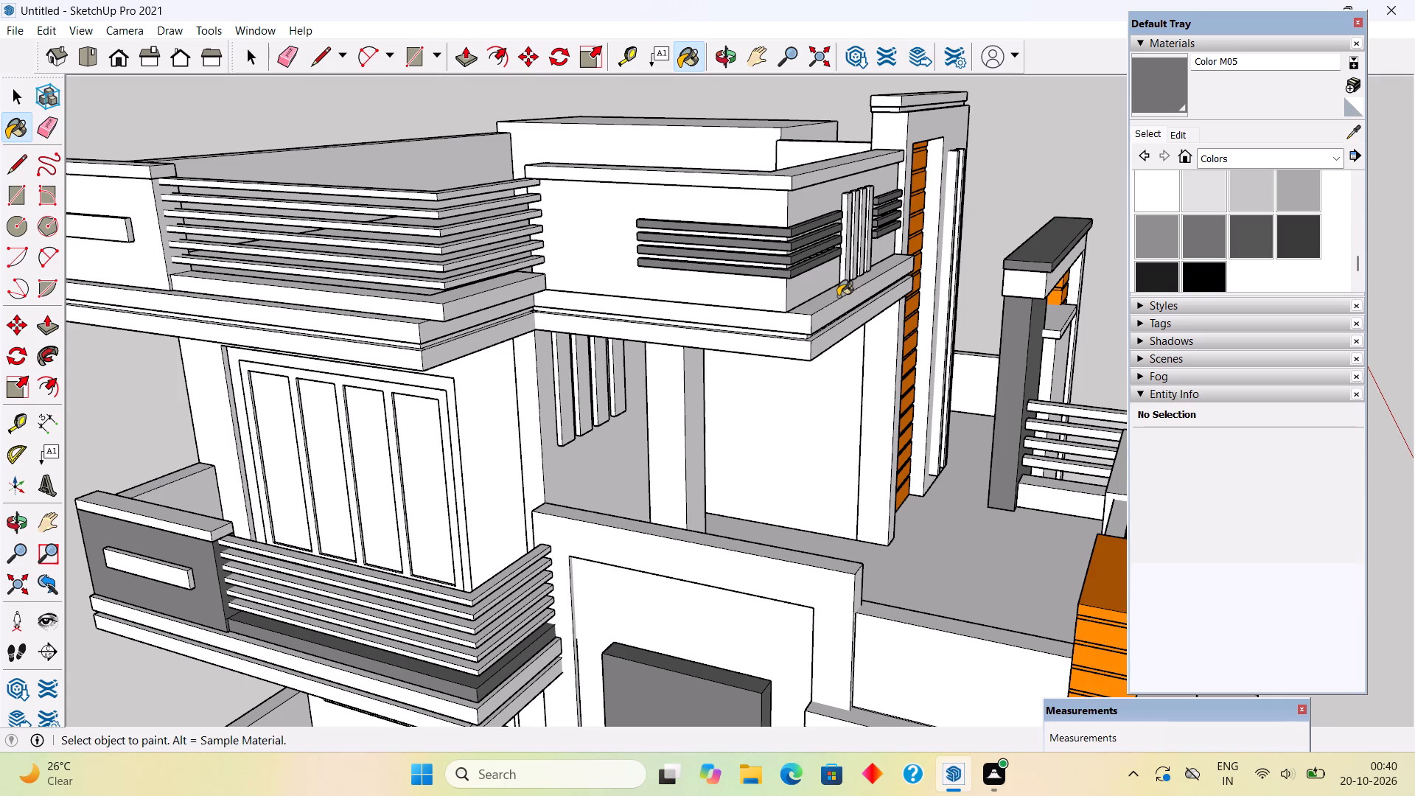
Inside the upper slab-edge band group below the top parapet, paint the two outer faces around the parapet corner with Color M05.
{"action": "key", "text": "space"}
{"action": "key", "text": "space"}
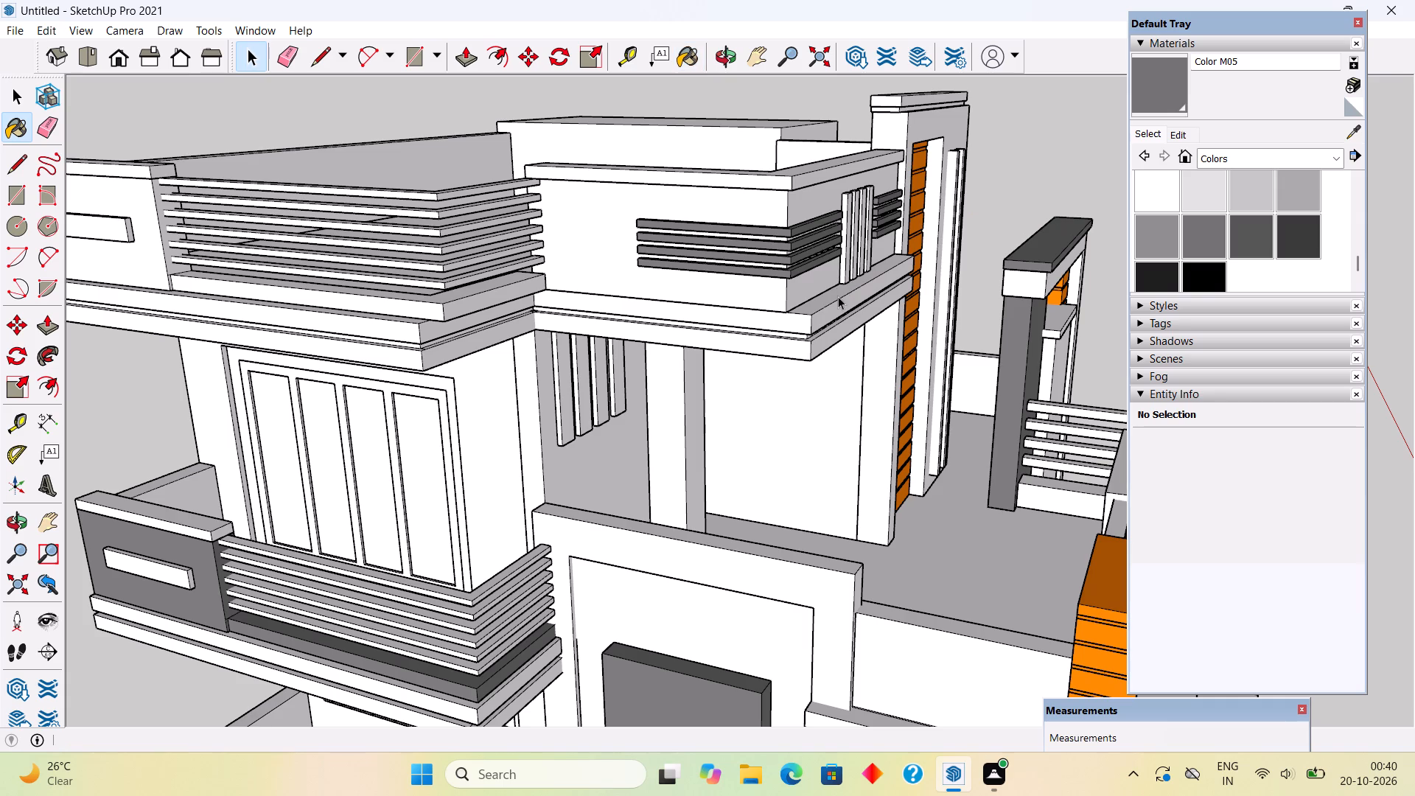
{"action": "triple_click", "coordinate": [836, 308]}
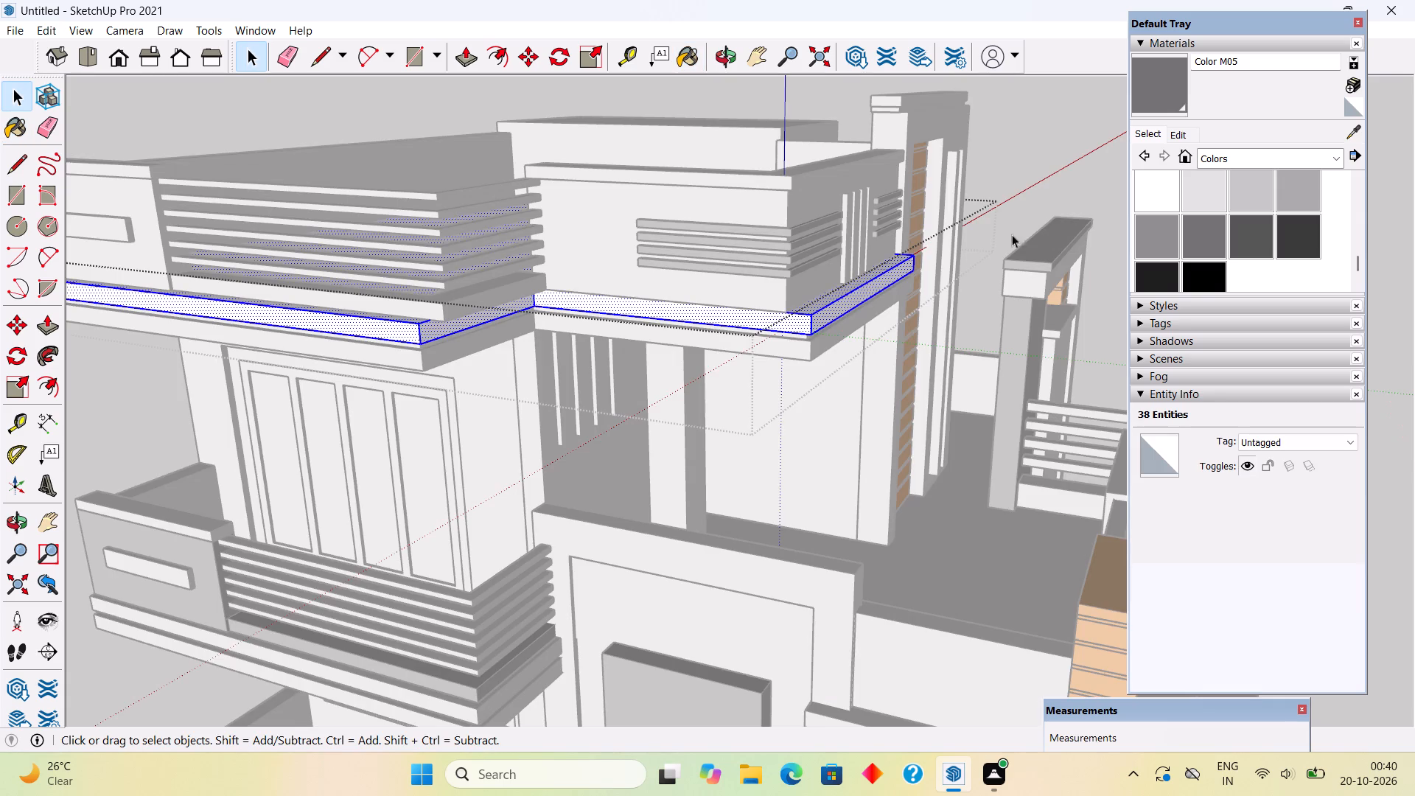
{"action": "left_click", "coordinate": [870, 285]}
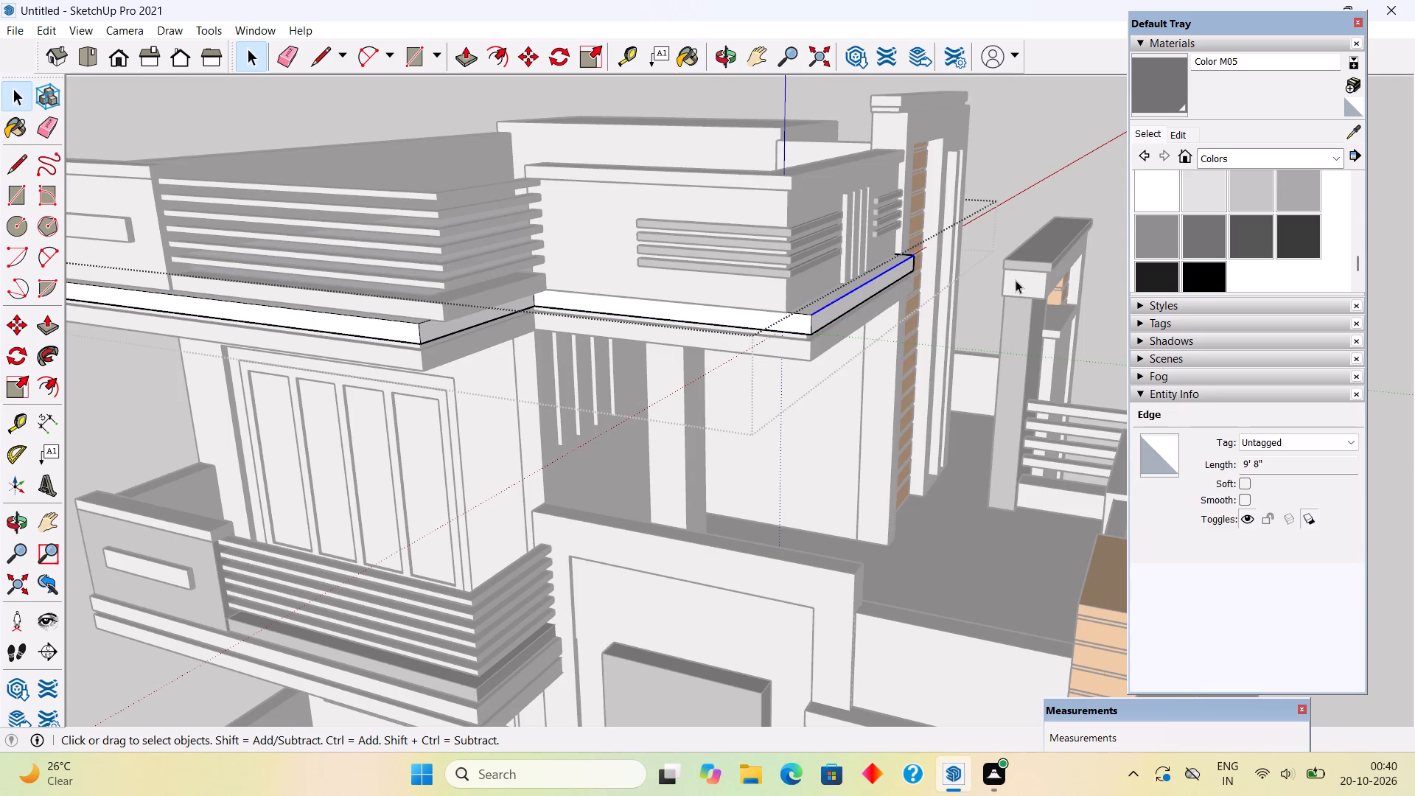
{"action": "left_click", "coordinate": [850, 302]}
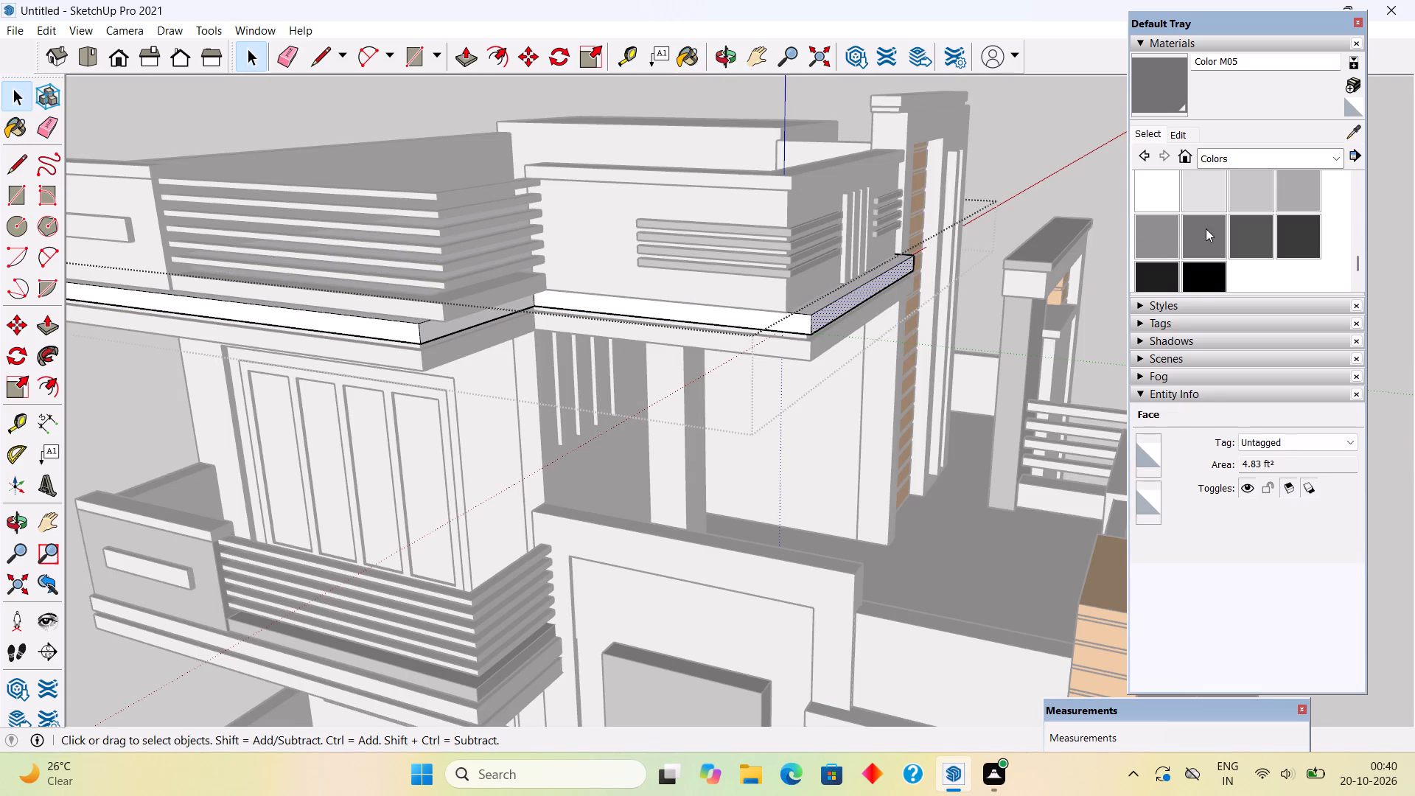
{"action": "left_click", "coordinate": [1206, 228]}
{"action": "scroll", "coordinate": [677, 320], "scroll_direction": "up", "scroll_amount": 4}
{"action": "left_click", "coordinate": [697, 314]}
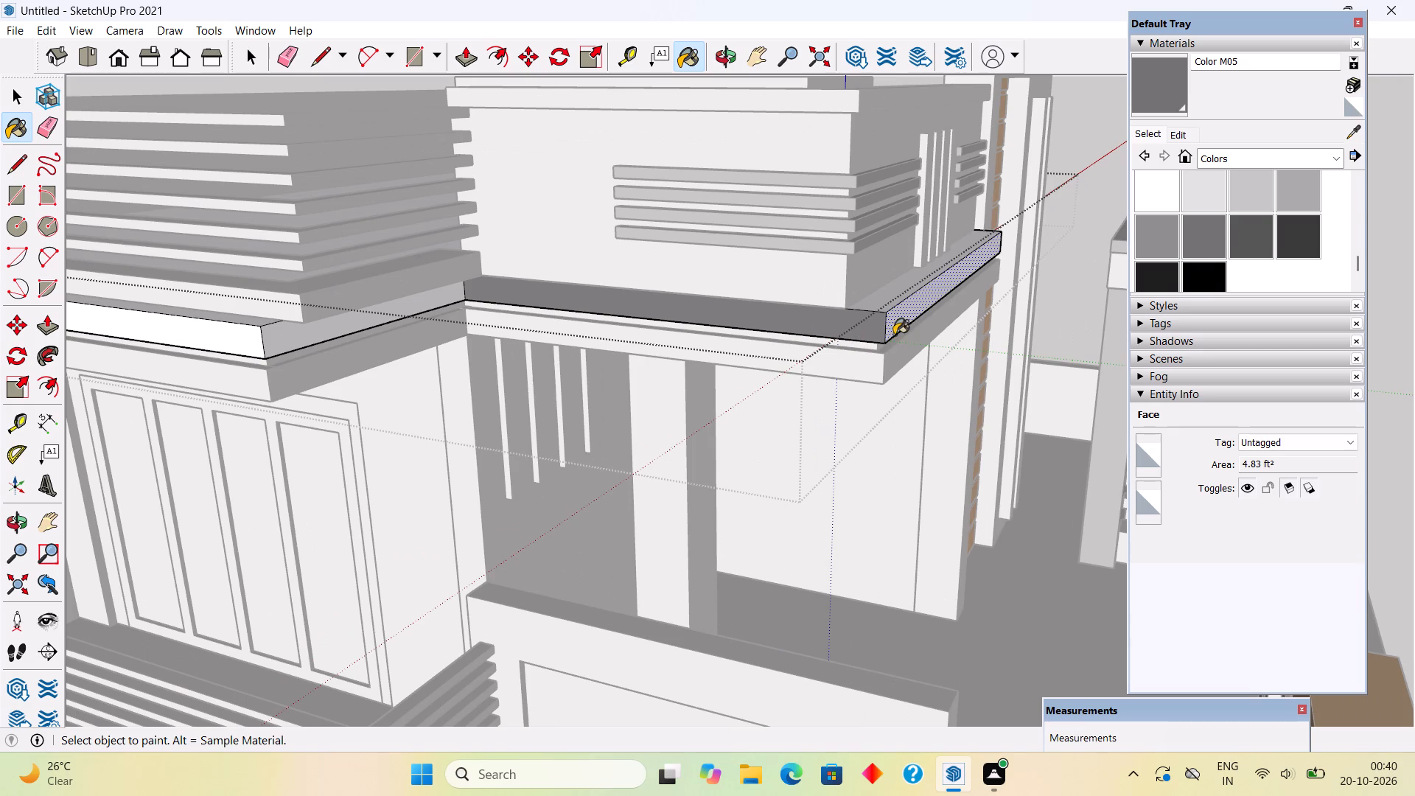
{"action": "left_click", "coordinate": [898, 321]}
{"action": "middle_click_drag", "start_coordinate": [774, 358], "coordinate": [617, 385]}
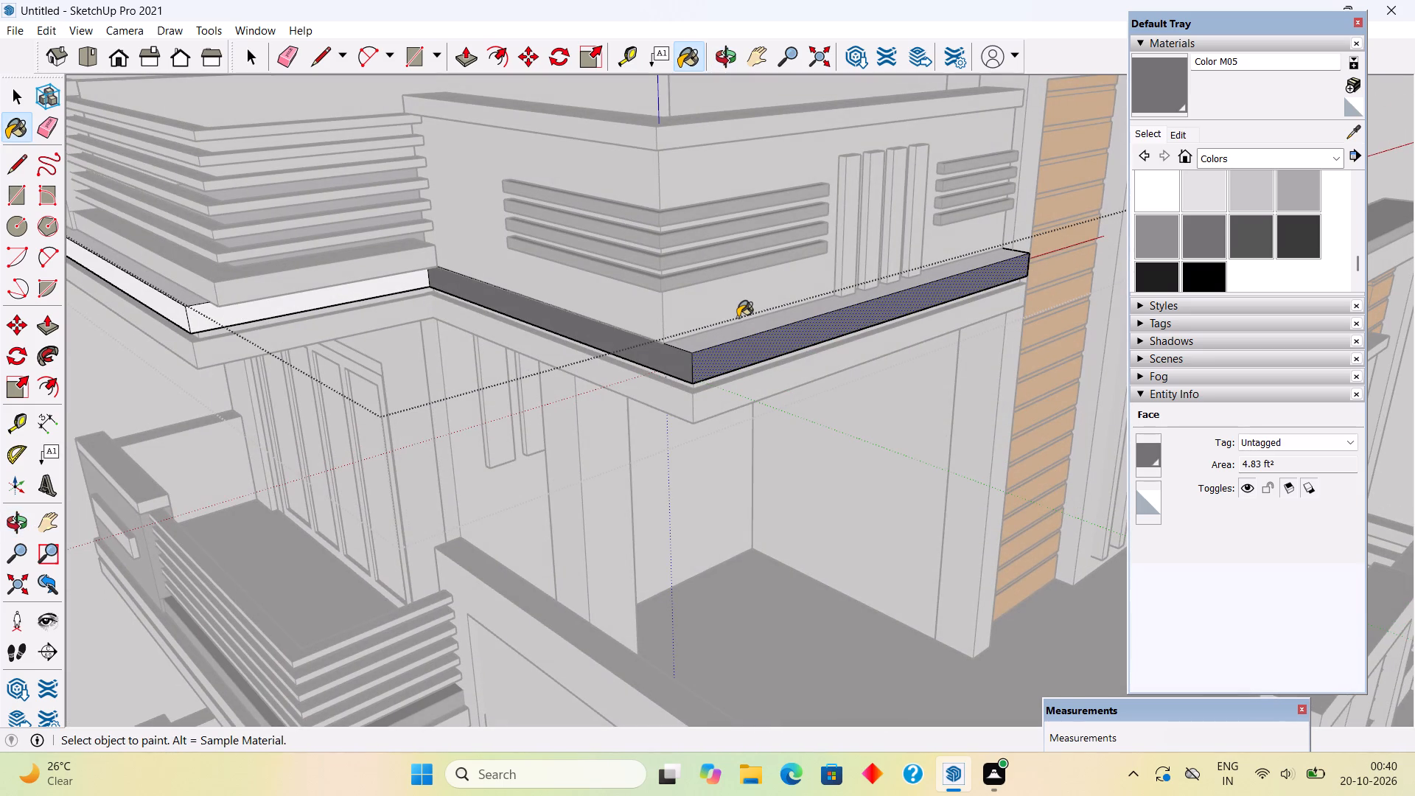
Paint the two outer faces of the lower slab-edge band below the top parapet, around the corner, with Color M05.
{"action": "middle_click_drag", "start_coordinate": [736, 351], "coordinate": [733, 247]}
{"action": "key", "text": "space"}
{"action": "double_click", "coordinate": [713, 261]}
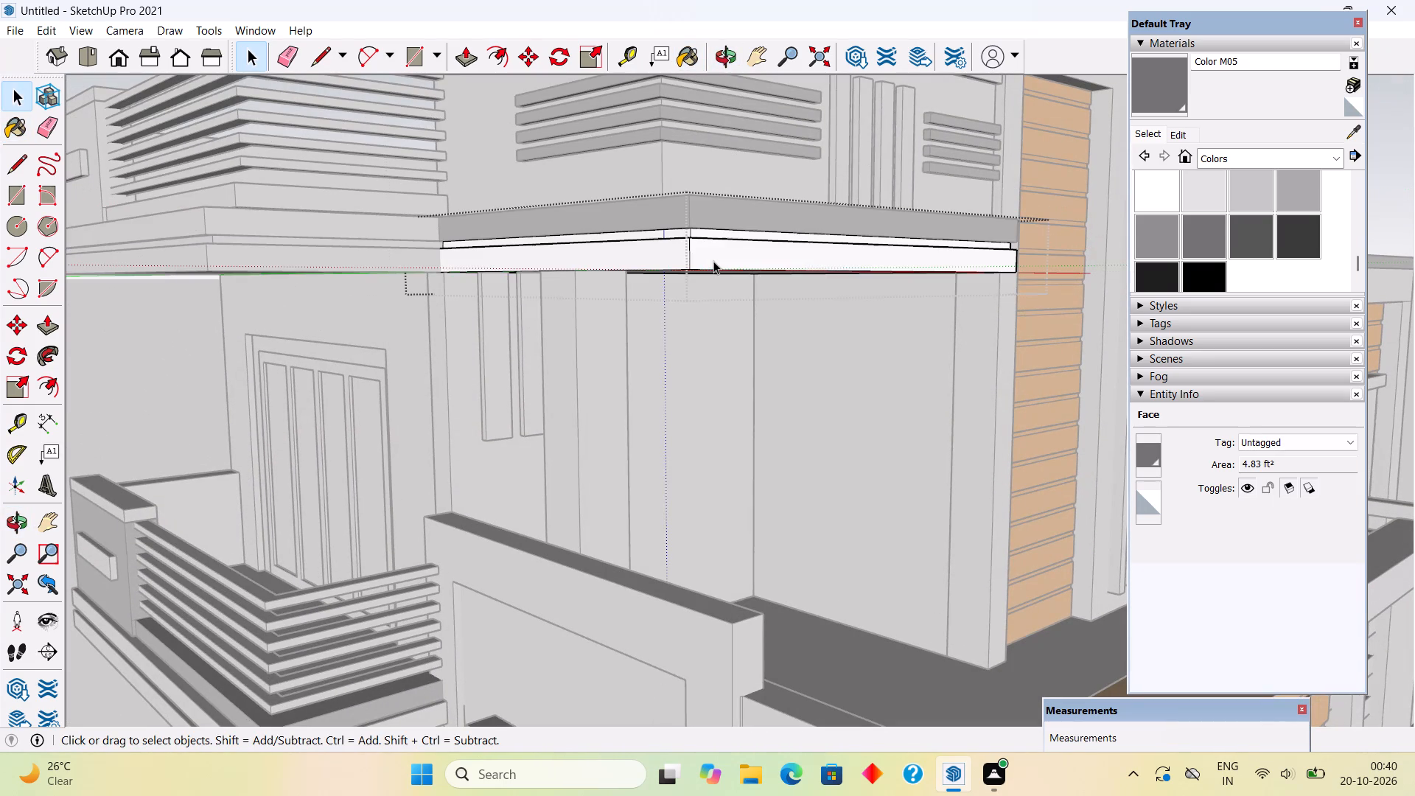
{"action": "left_click", "coordinate": [713, 261]}
{"action": "left_click", "coordinate": [1215, 221]}
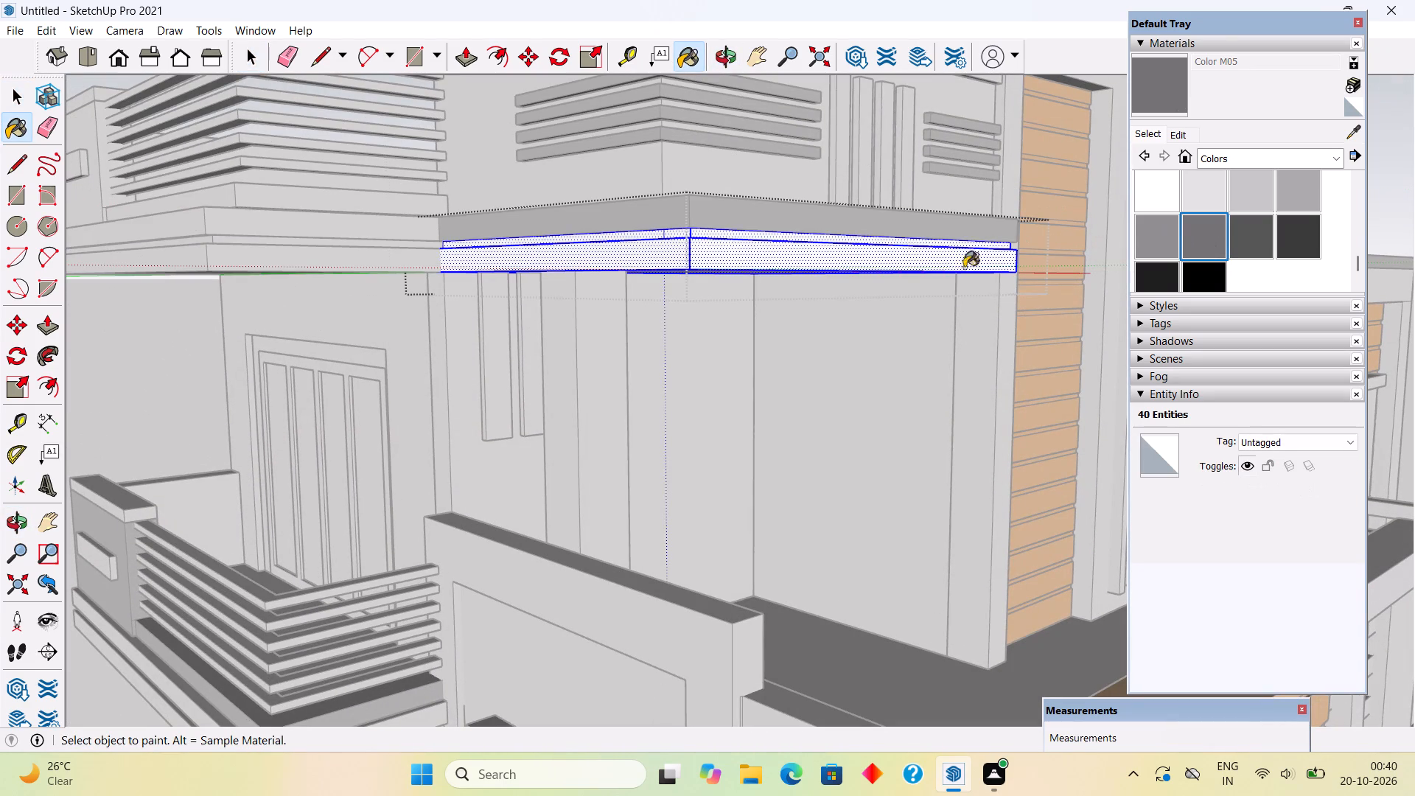
{"action": "key", "text": "space"}
{"action": "left_click", "coordinate": [923, 266]}
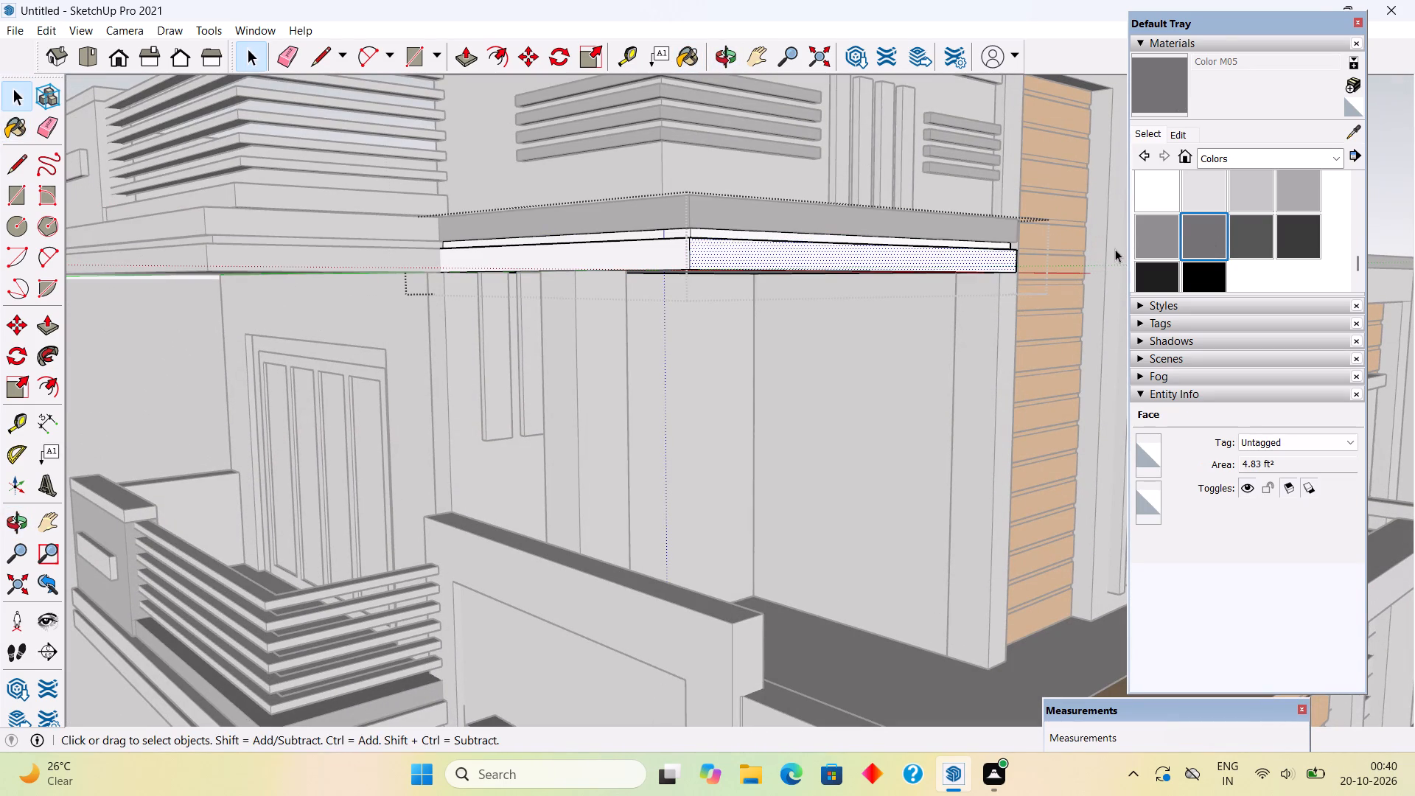
{"action": "left_click", "coordinate": [1210, 234]}
{"action": "left_click", "coordinate": [922, 264]}
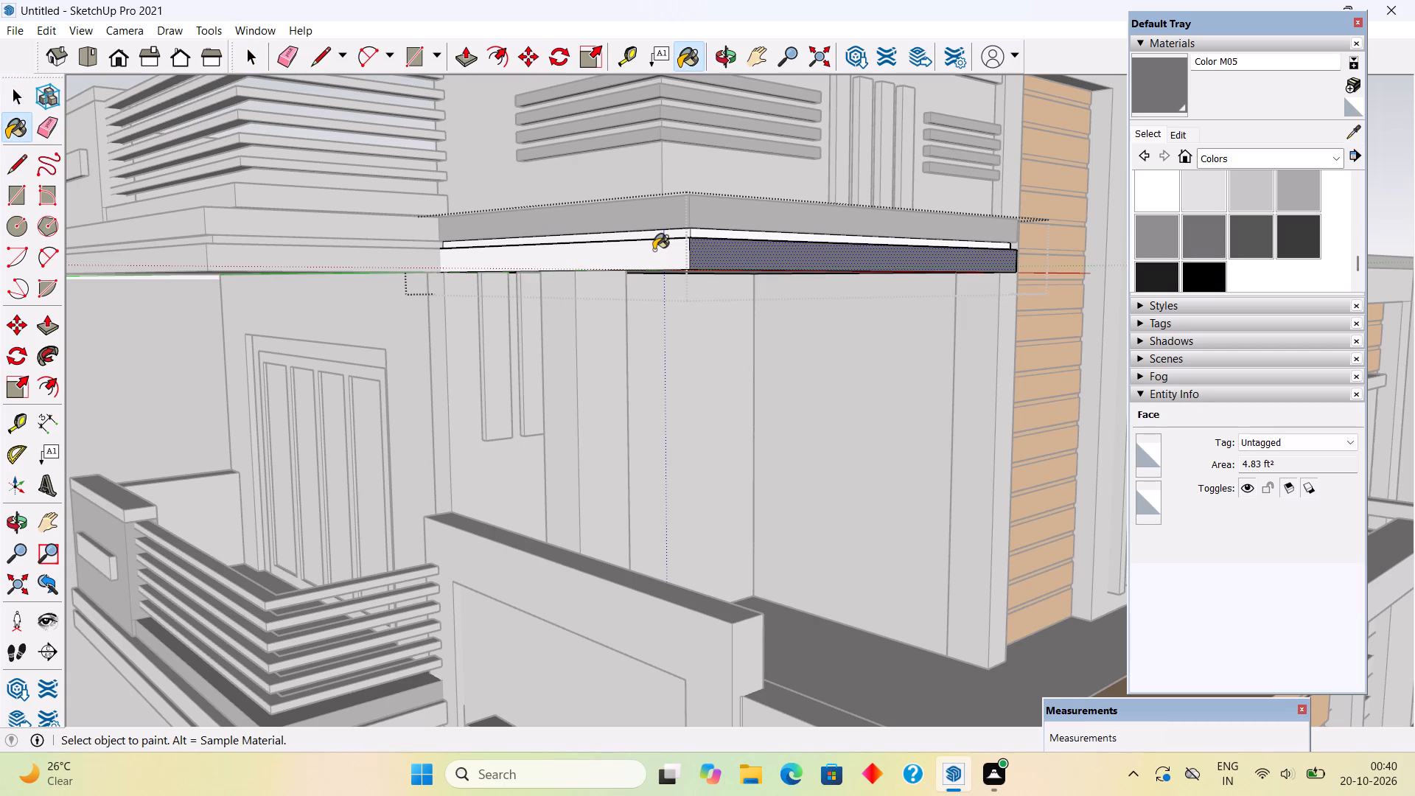
{"action": "left_click", "coordinate": [654, 250]}
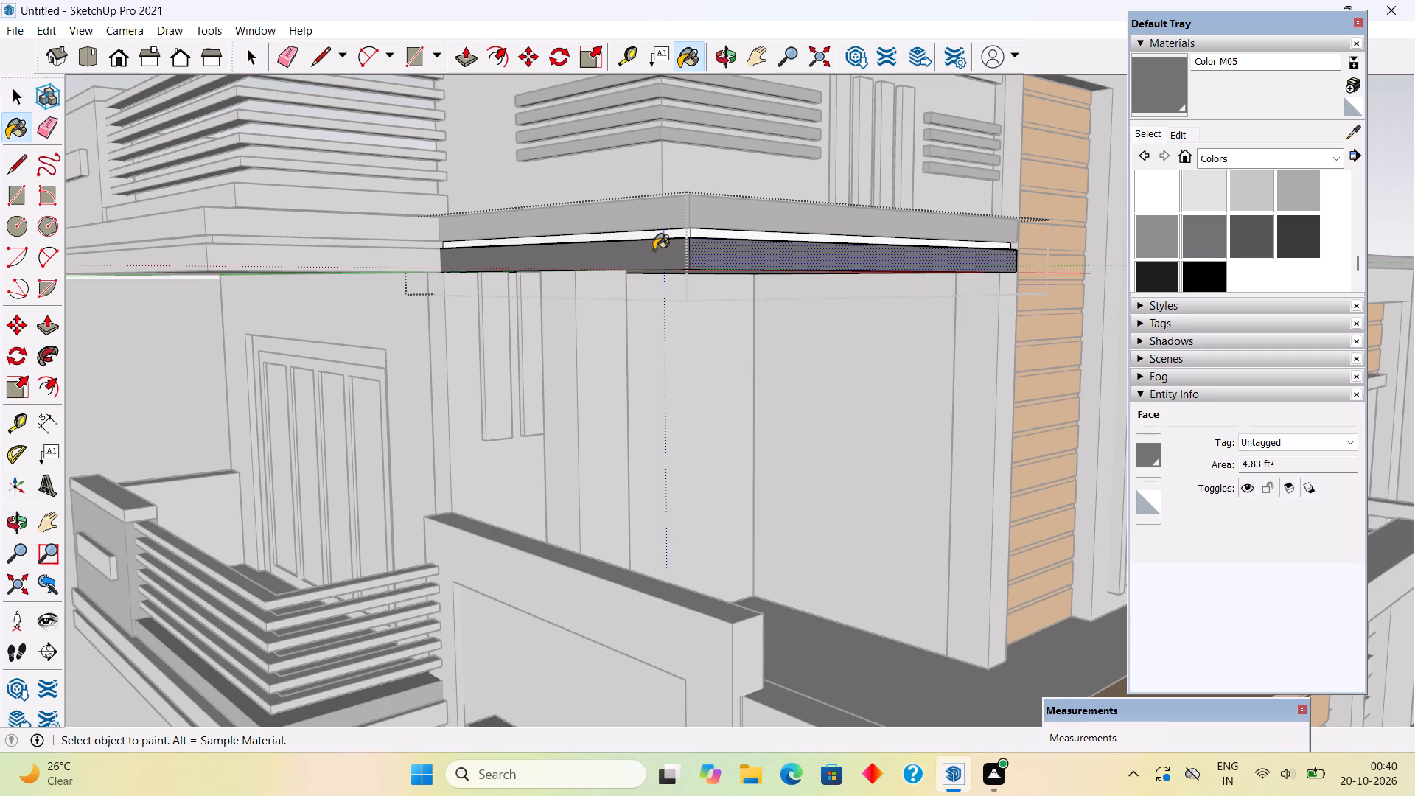
Paint the two faces of the thin recessed strip between the upper and lower slab-edge bands with Color M07.
{"action": "left_click", "coordinate": [1299, 245]}
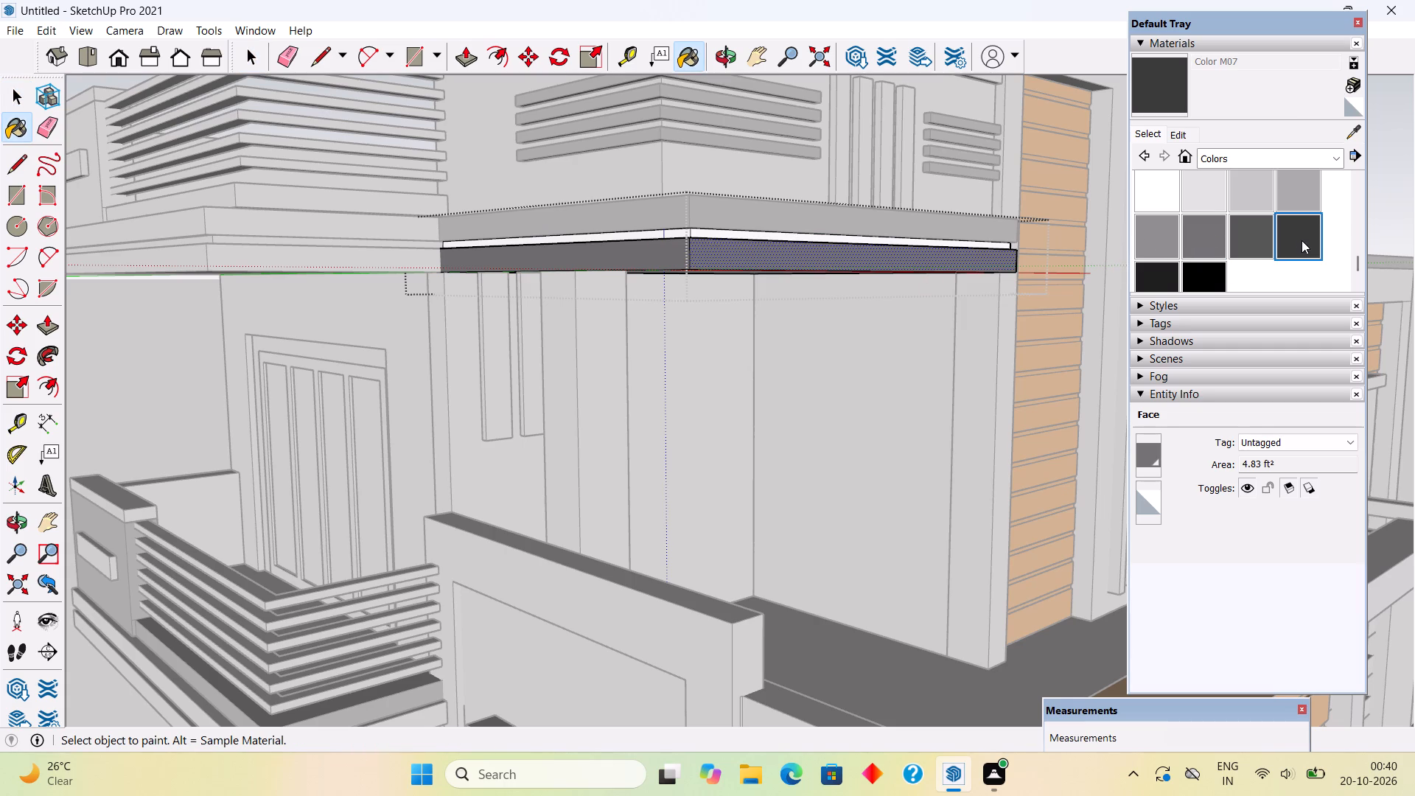
{"action": "scroll", "coordinate": [1020, 196], "scroll_direction": "up", "scroll_amount": 5}
{"action": "left_click", "coordinate": [822, 265]}
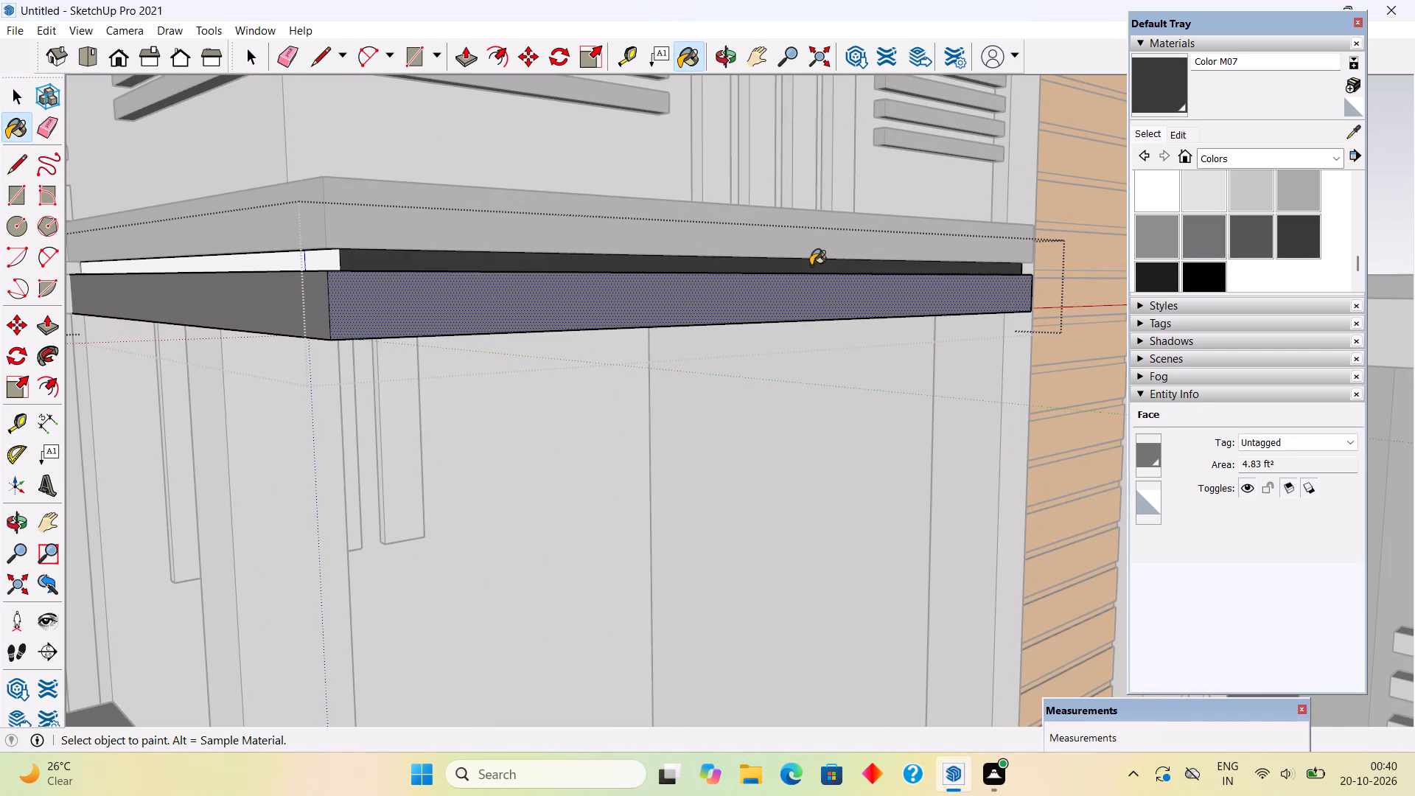
{"action": "left_click", "coordinate": [334, 262]}
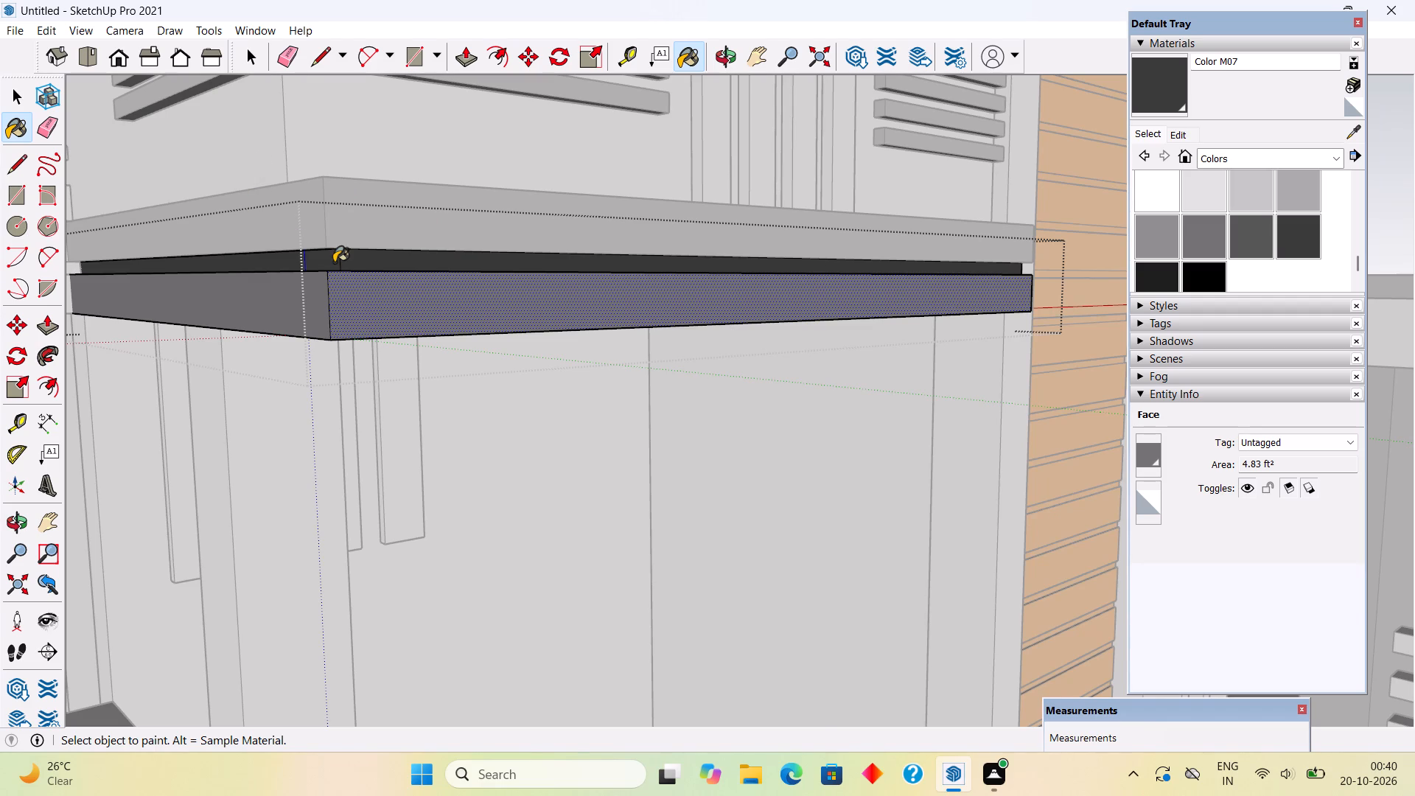
{"action": "scroll", "coordinate": [334, 262], "scroll_direction": "down", "scroll_amount": 15}
{"action": "key", "text": "space"}
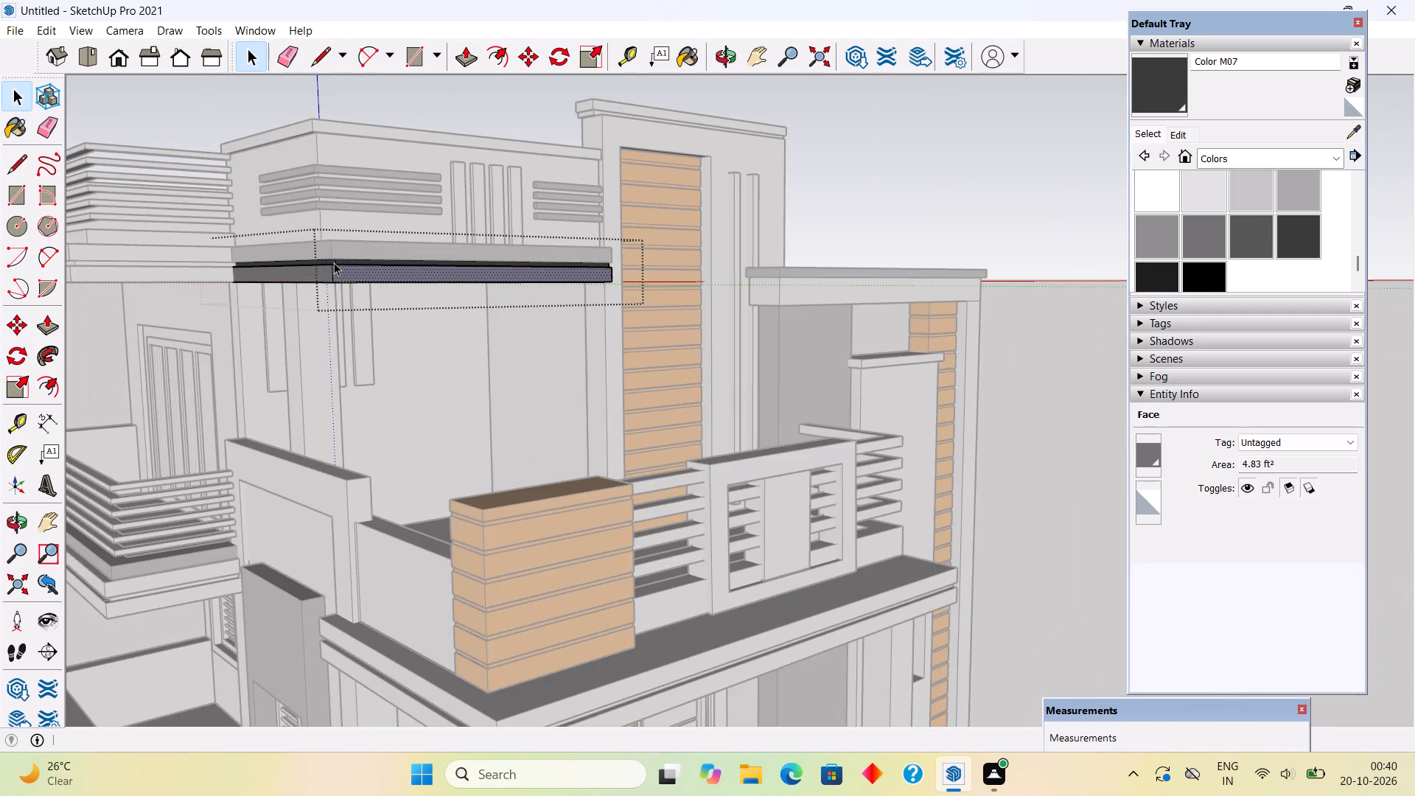
{"action": "left_click", "coordinate": [440, 122]}
Paint the top cap and the mid-height ledge of the ground-floor side porch wall with Color M05.
{"action": "middle_click_drag", "start_coordinate": [435, 155], "coordinate": [429, 179]}
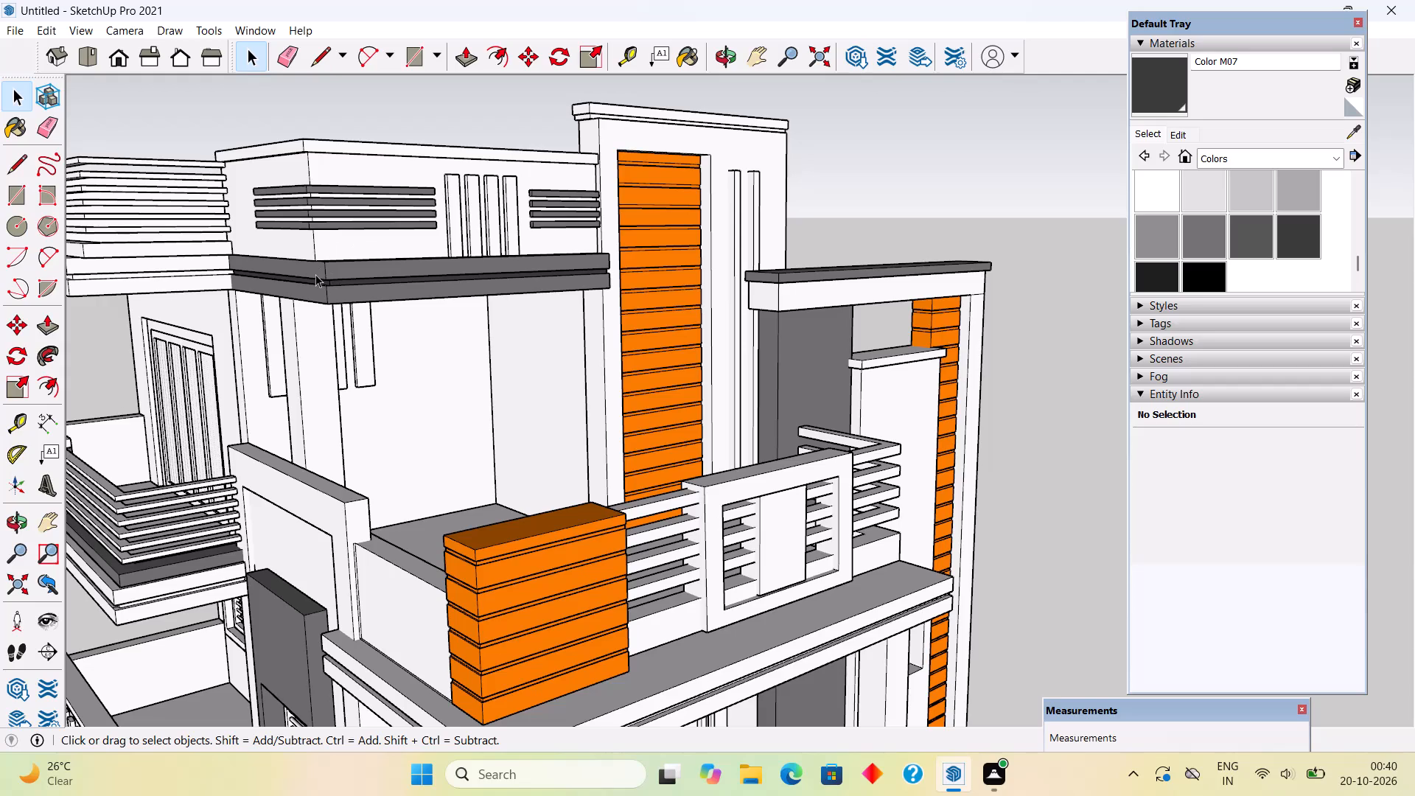
{"action": "scroll", "coordinate": [315, 274], "scroll_direction": "down", "scroll_amount": 4}
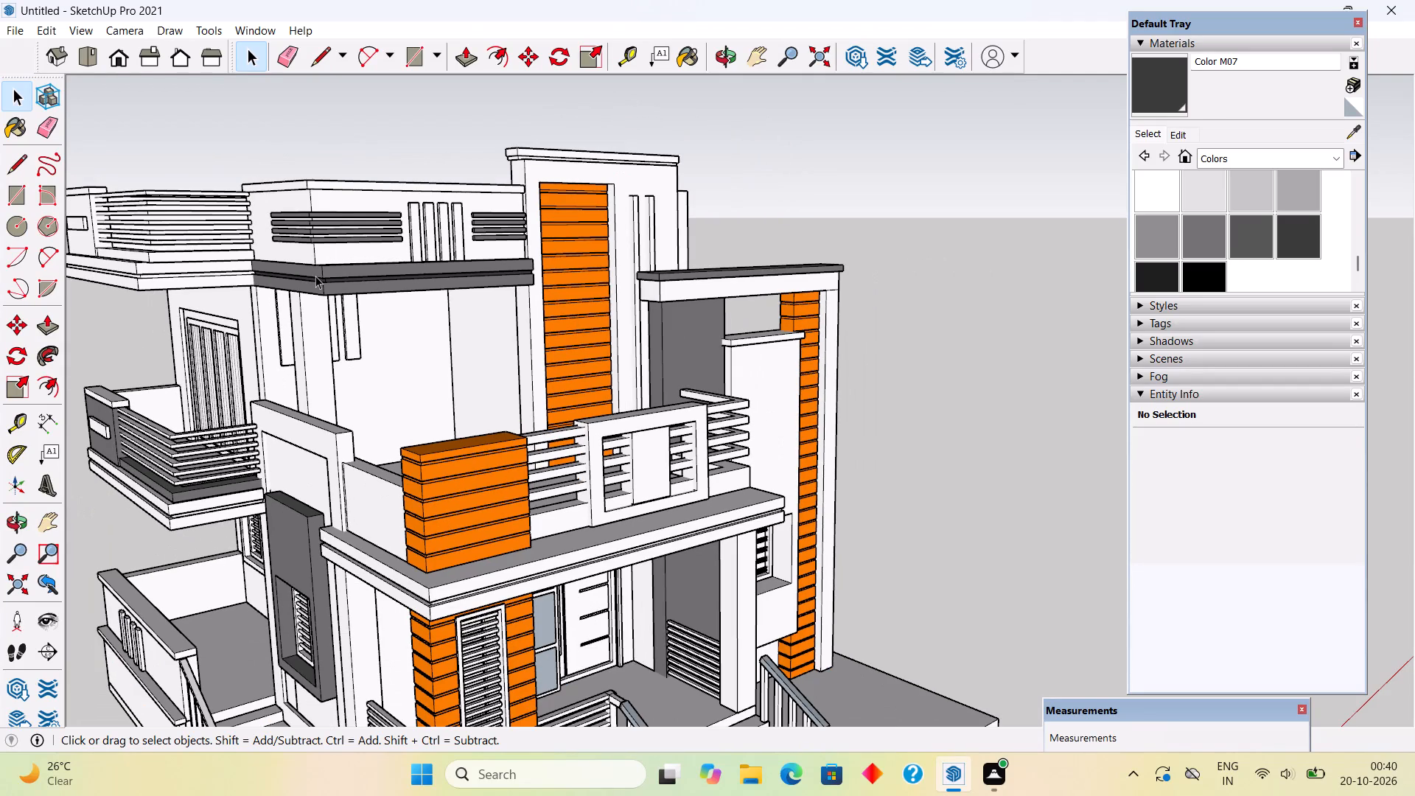
{"action": "scroll", "coordinate": [409, 293], "scroll_direction": "down", "scroll_amount": 5}
{"action": "middle_click_drag", "start_coordinate": [177, 597], "coordinate": [279, 570]}
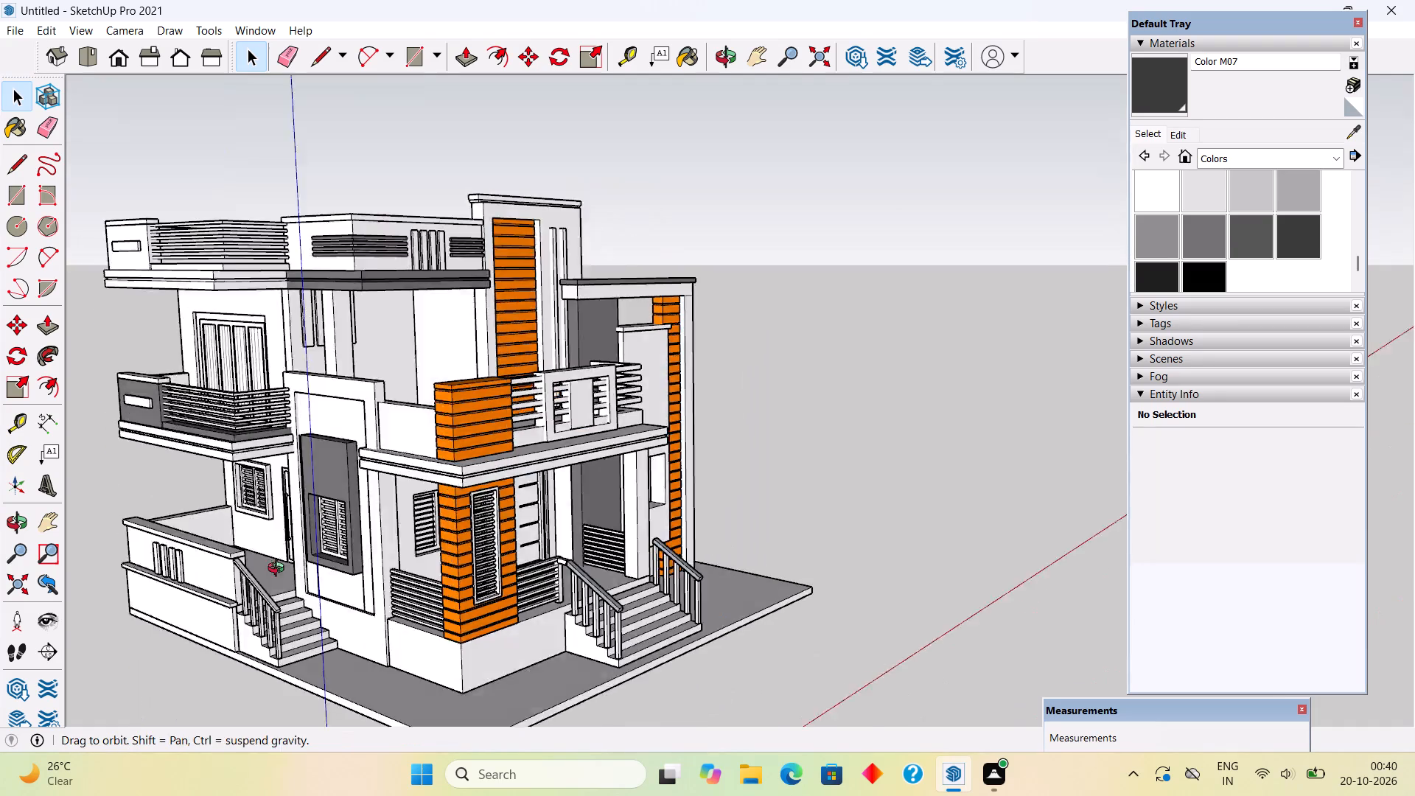
{"action": "middle_click_drag", "start_coordinate": [279, 570], "coordinate": [354, 540]}
{"action": "scroll", "coordinate": [352, 523], "scroll_direction": "down", "scroll_amount": 5}
{"action": "scroll", "coordinate": [180, 613], "scroll_direction": "up", "scroll_amount": 5}
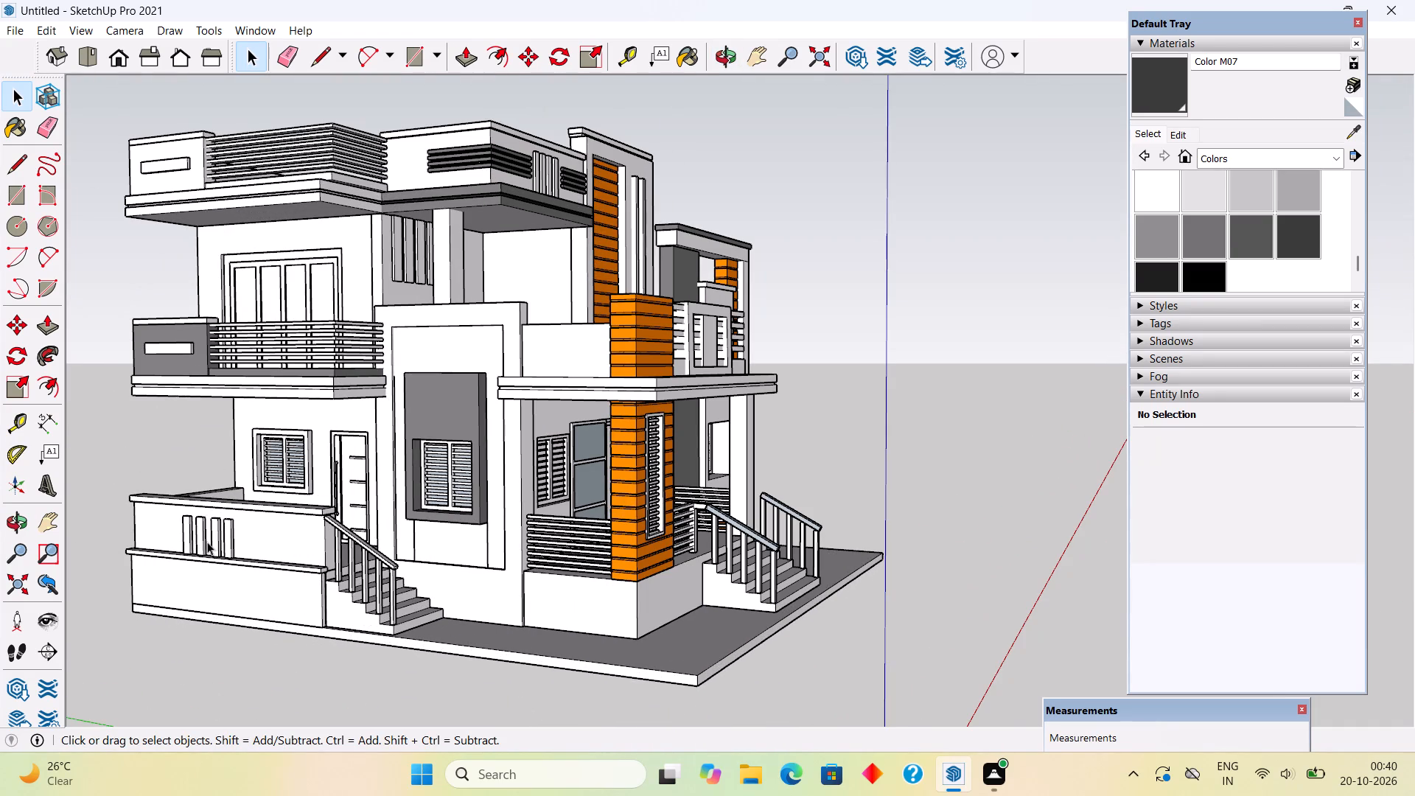
{"action": "left_click", "coordinate": [1220, 242]}
{"action": "scroll", "coordinate": [380, 610], "scroll_direction": "up", "scroll_amount": 5}
{"action": "left_click", "coordinate": [287, 554]}
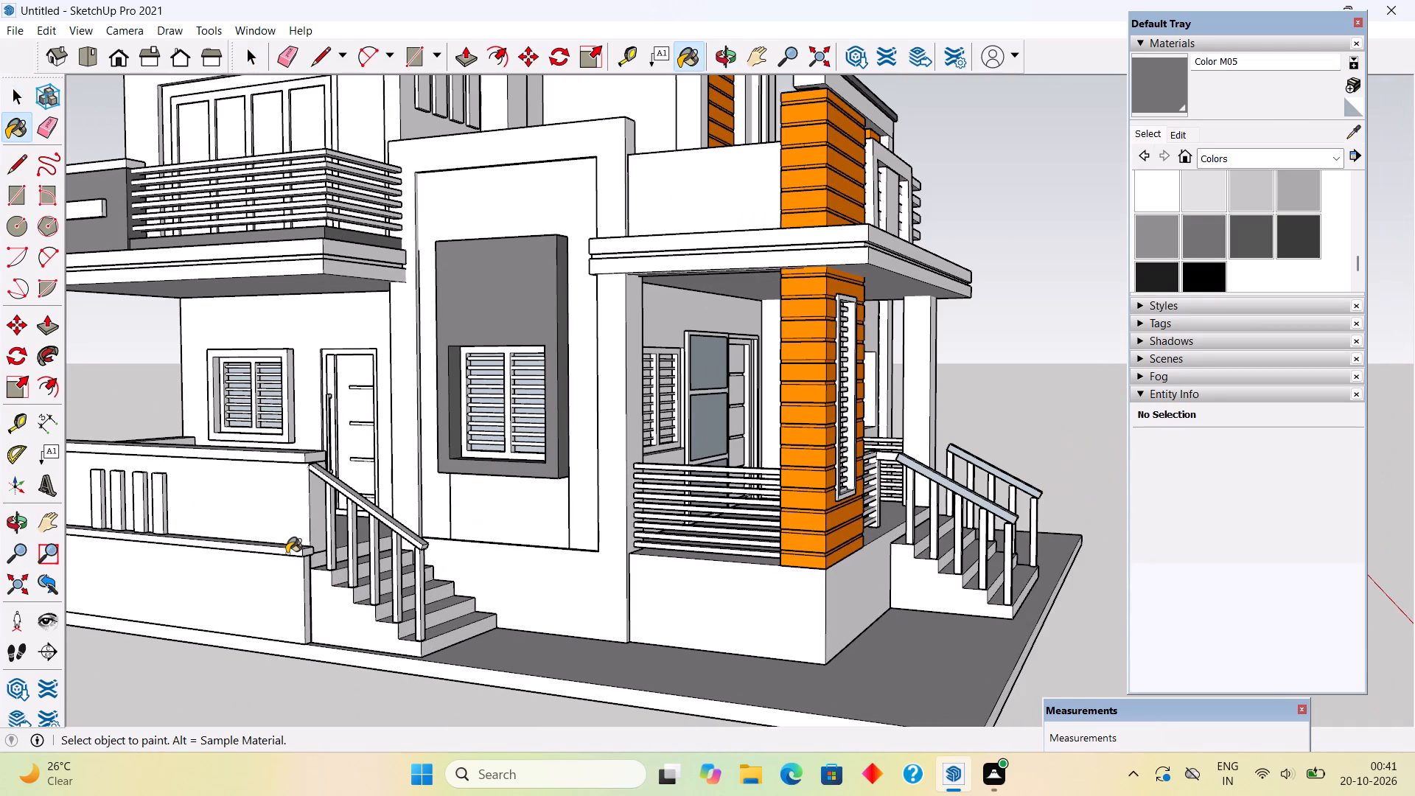
{"action": "left_click", "coordinate": [281, 456]}
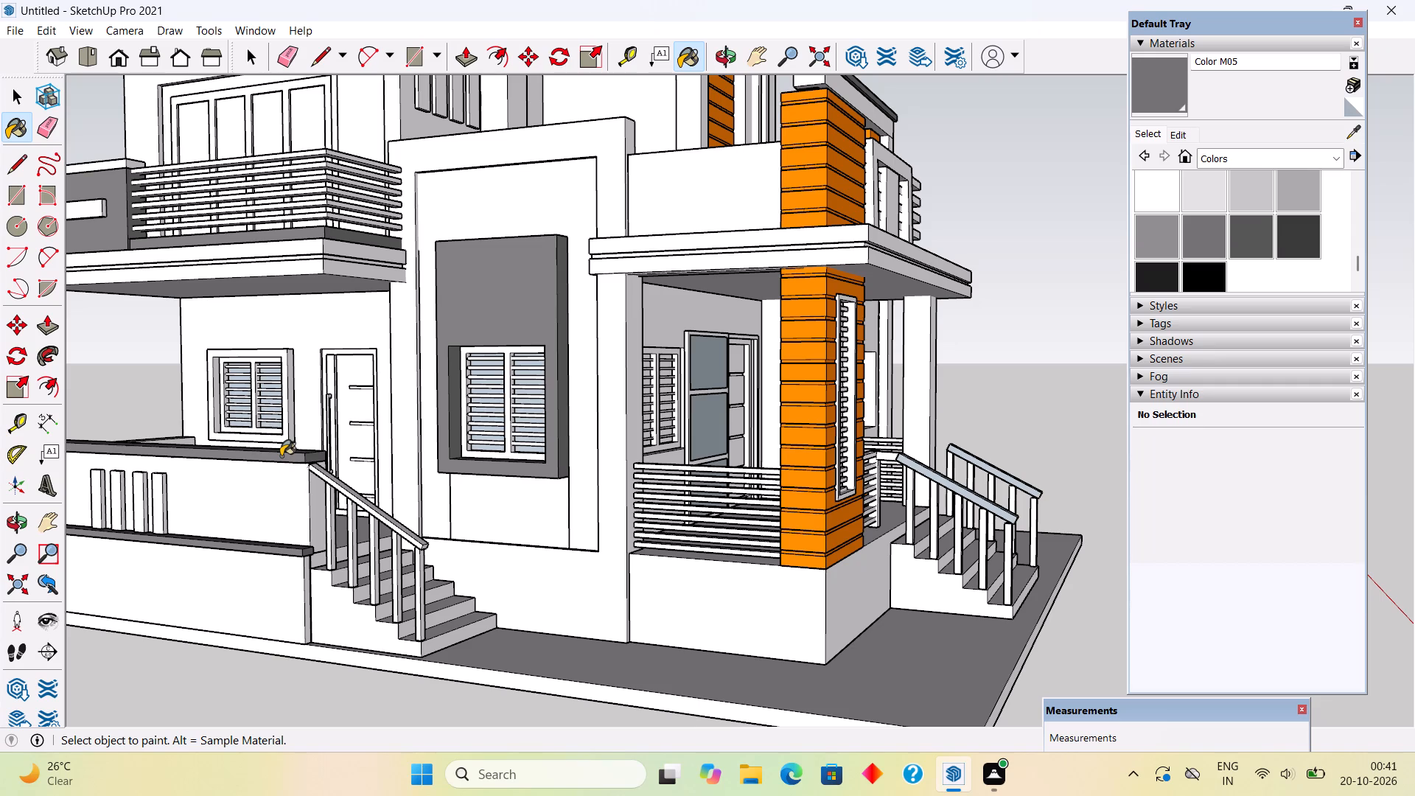
Paint the outer faces of the low curb beneath the first-floor side balcony's railing strips with Color M01.
{"action": "scroll", "coordinate": [281, 456], "scroll_direction": "down", "scroll_amount": 5}
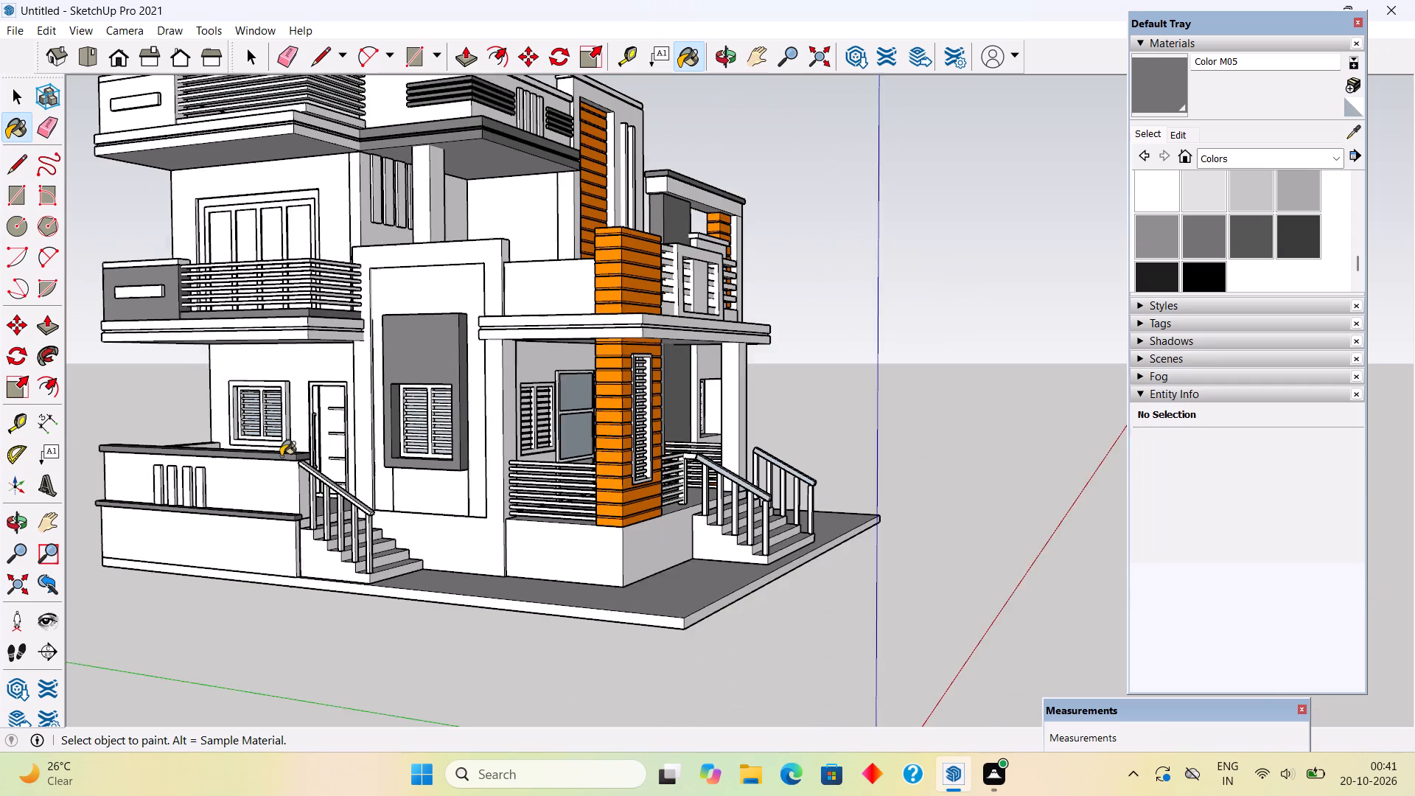
{"action": "scroll", "coordinate": [281, 456], "scroll_direction": "down", "scroll_amount": 2}
{"action": "key", "text": "space"}
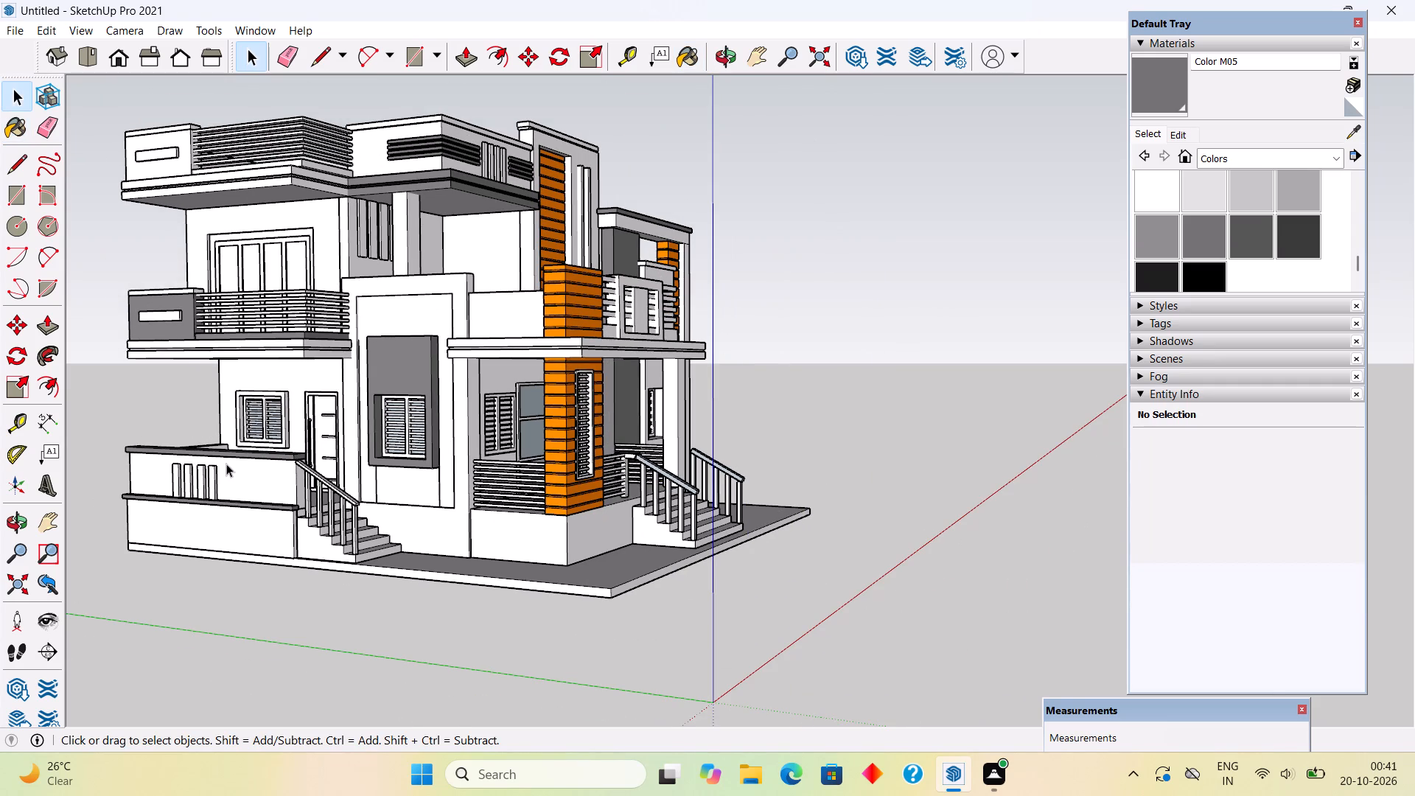
{"action": "triple_click", "coordinate": [186, 332]}
{"action": "scroll", "coordinate": [186, 332], "scroll_direction": "up", "scroll_amount": 6}
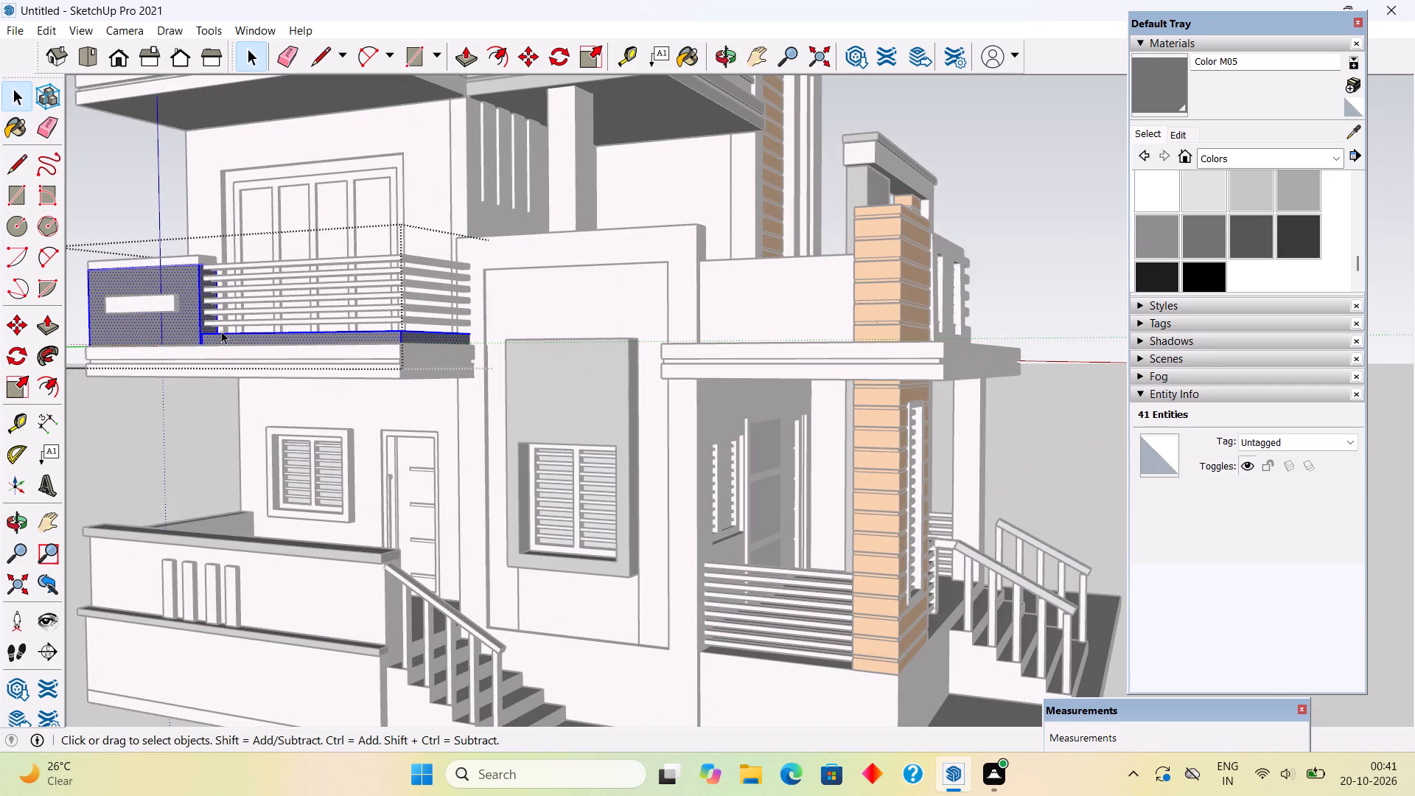
{"action": "left_click", "coordinate": [221, 341]}
{"action": "scroll", "coordinate": [221, 341], "scroll_direction": "up", "scroll_amount": 4}
{"action": "middle_click_drag", "start_coordinate": [235, 362], "coordinate": [354, 433]}
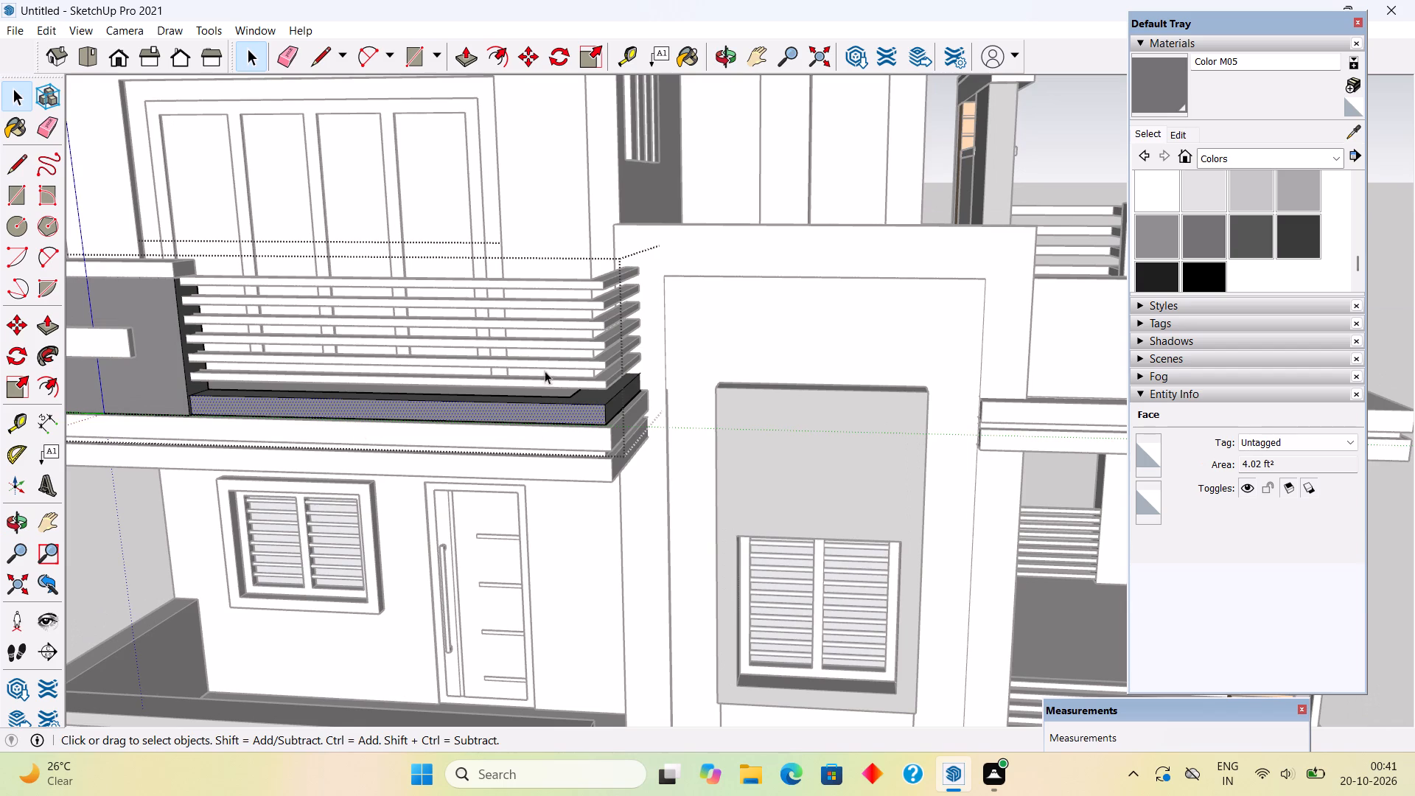
{"action": "left_click", "coordinate": [1203, 181]}
{"action": "left_click", "coordinate": [455, 410]}
{"action": "middle_click_drag", "start_coordinate": [492, 444], "coordinate": [339, 507]}
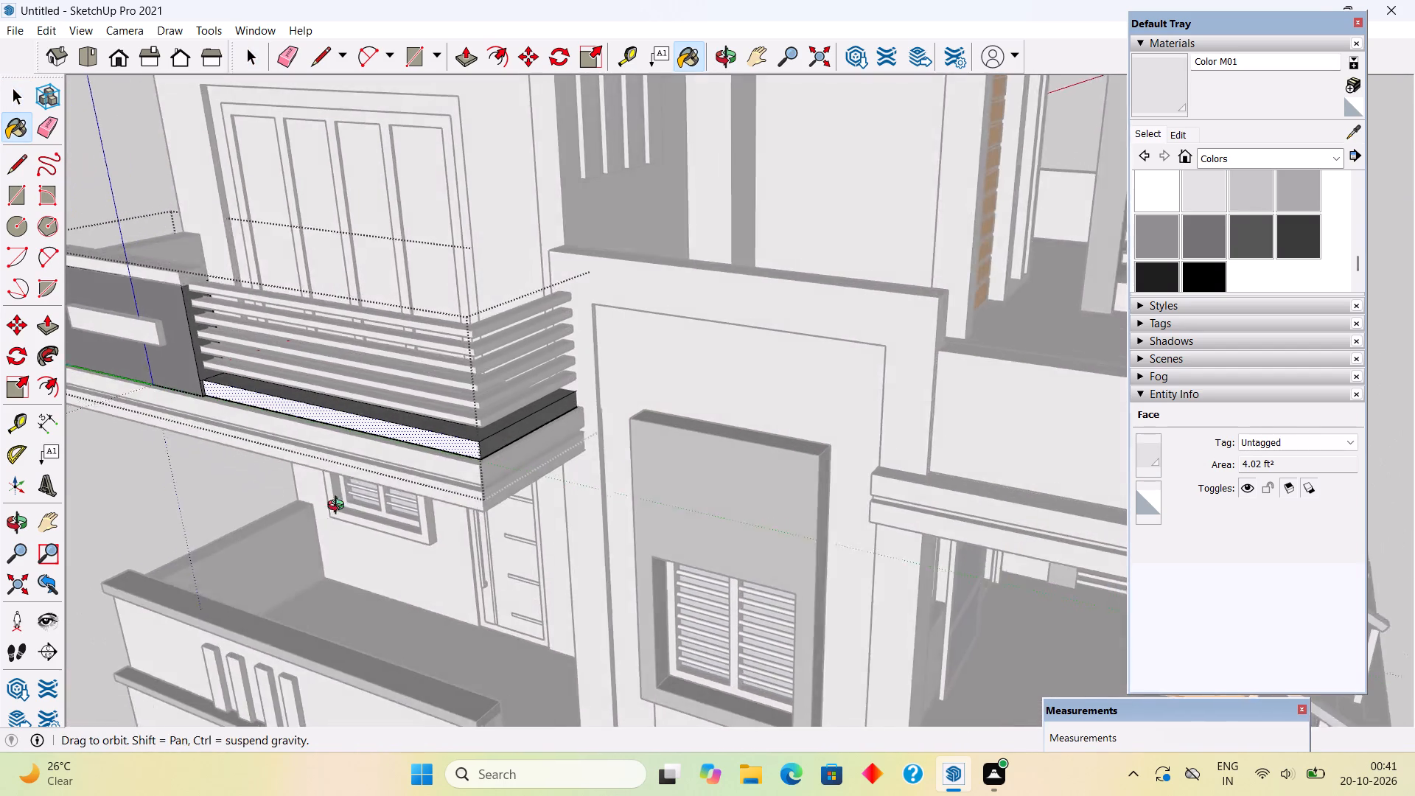
{"action": "middle_click_drag", "start_coordinate": [339, 507], "coordinate": [298, 506]}
{"action": "left_click", "coordinate": [439, 416]}
{"action": "left_click", "coordinate": [483, 428]}
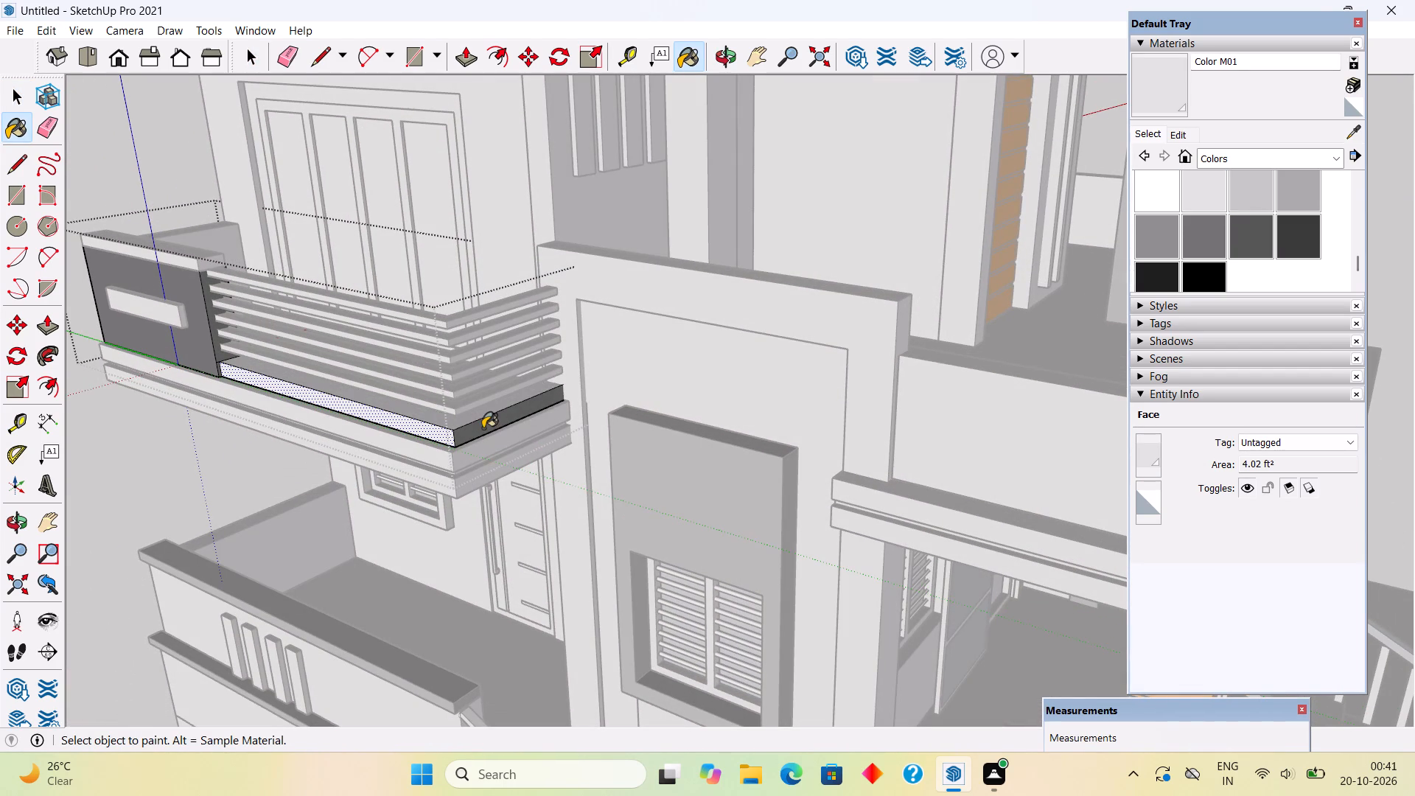
{"action": "middle_click_drag", "start_coordinate": [439, 426], "coordinate": [286, 372]}
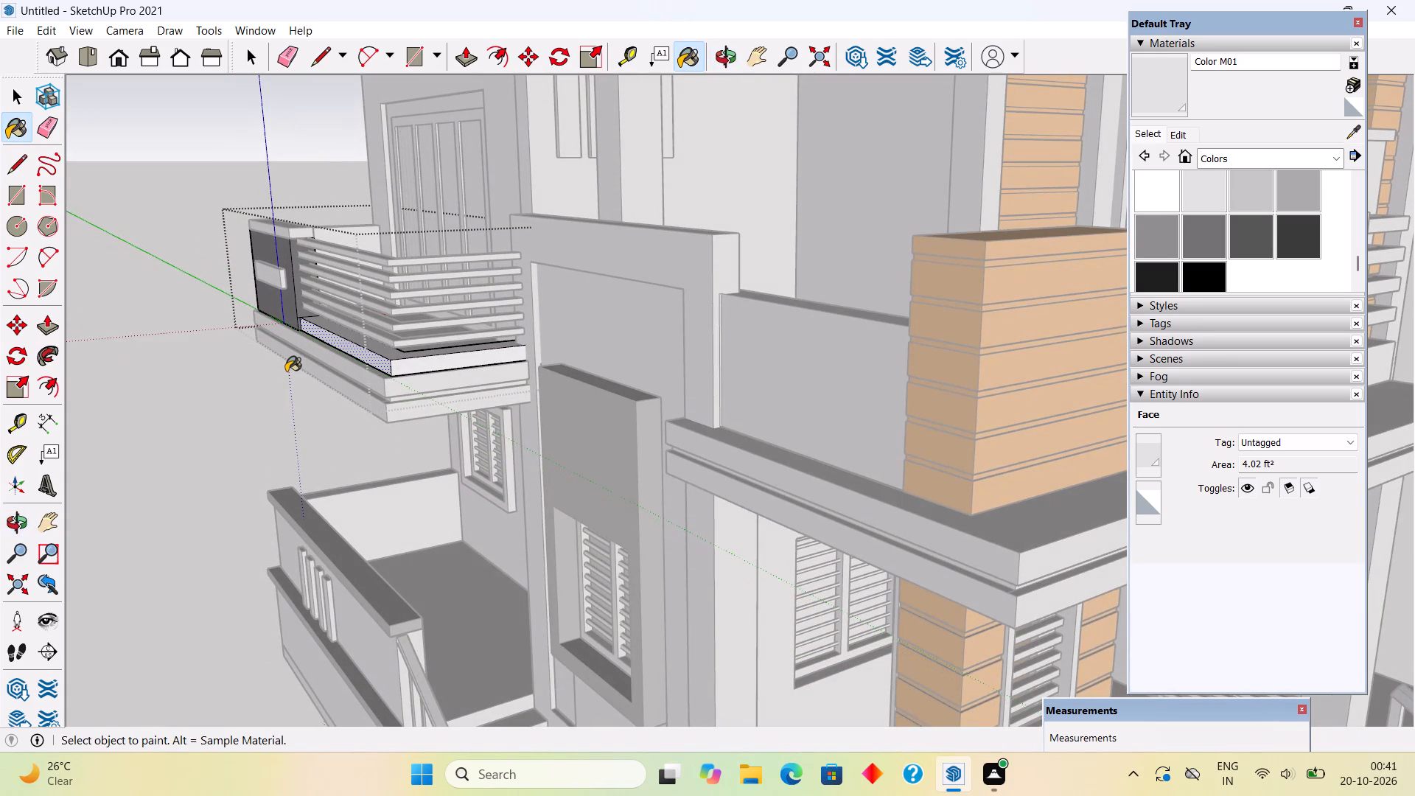
{"action": "key", "text": "space"}
{"action": "left_click", "coordinate": [150, 350]}
Paint the front and end faces of the solid panel on the roof-level side parapet with Color M05.
{"action": "middle_click_drag", "start_coordinate": [206, 410], "coordinate": [391, 370]}
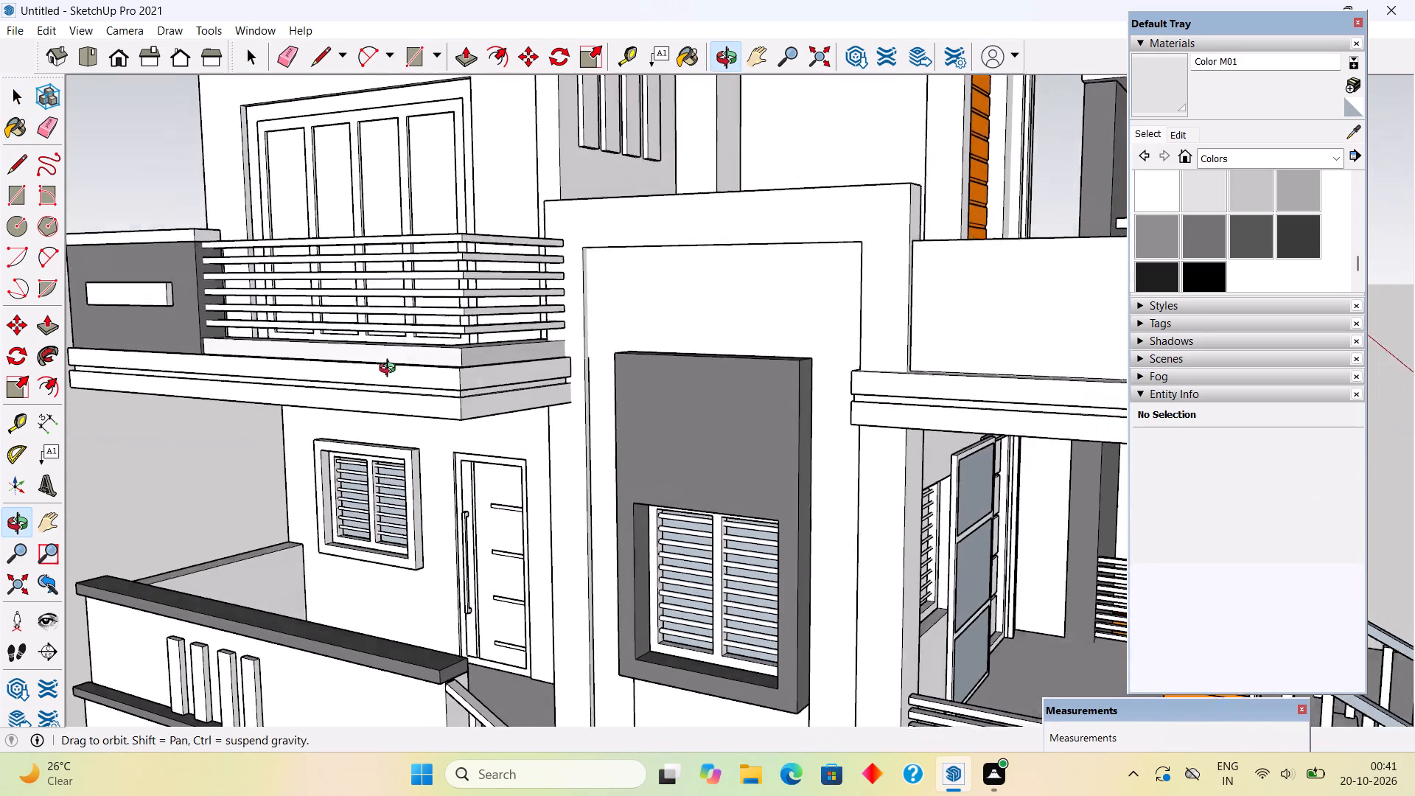
{"action": "middle_click_drag", "start_coordinate": [391, 370], "coordinate": [388, 380]}
{"action": "scroll", "coordinate": [388, 380], "scroll_direction": "down", "scroll_amount": 10}
{"action": "middle_click_drag", "start_coordinate": [422, 394], "coordinate": [126, 433]}
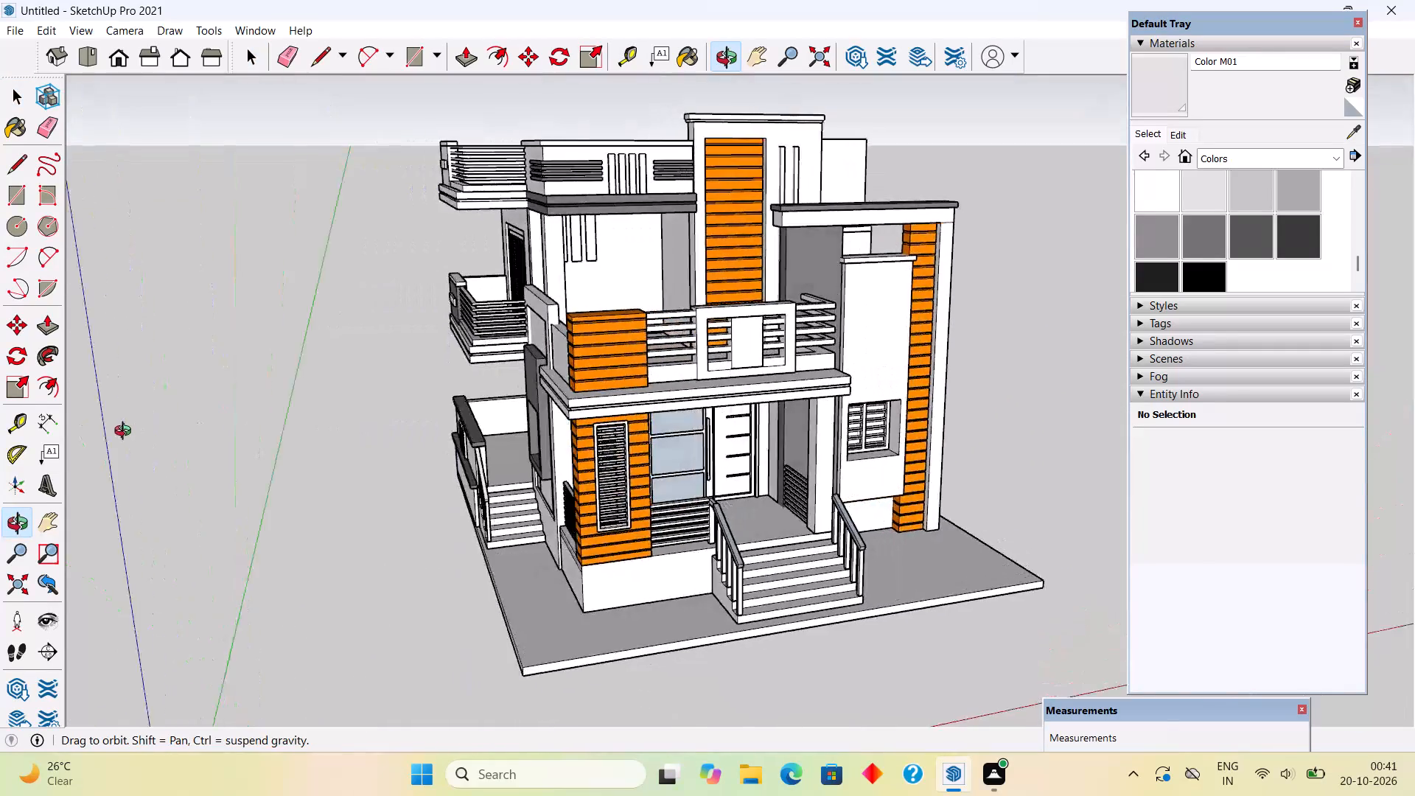
{"action": "middle_click_drag", "start_coordinate": [126, 433], "coordinate": [633, 398]}
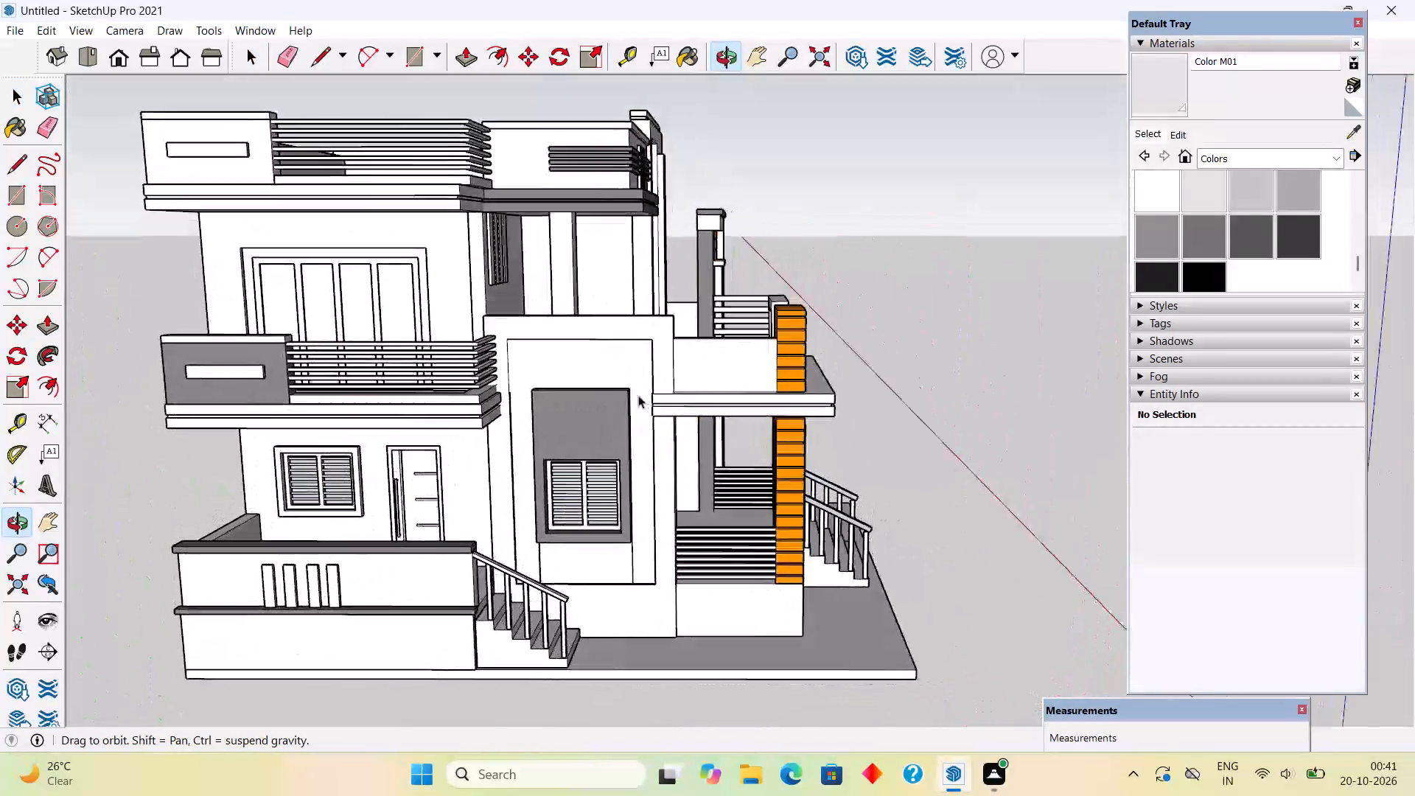
{"action": "left_click", "coordinate": [1209, 228]}
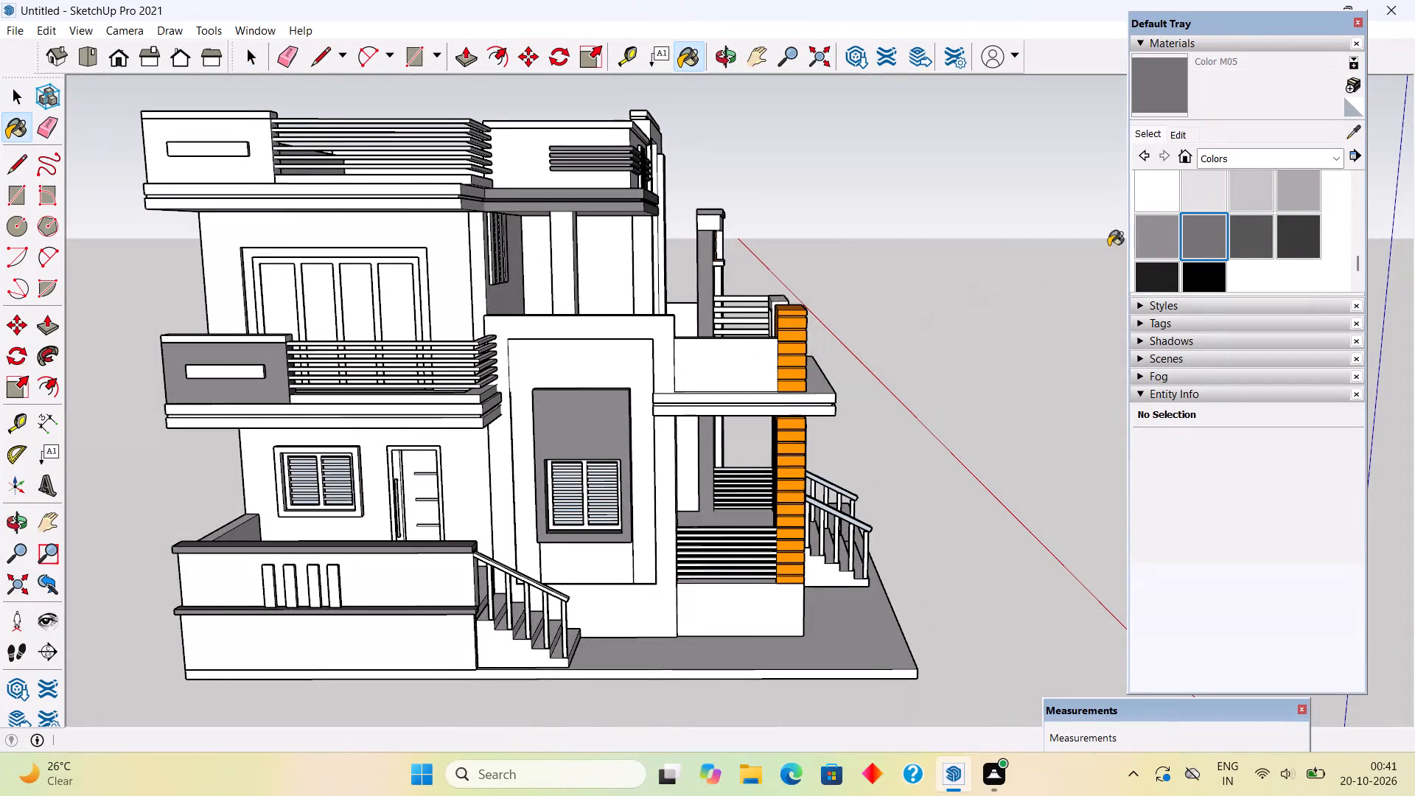
{"action": "key", "text": "space"}
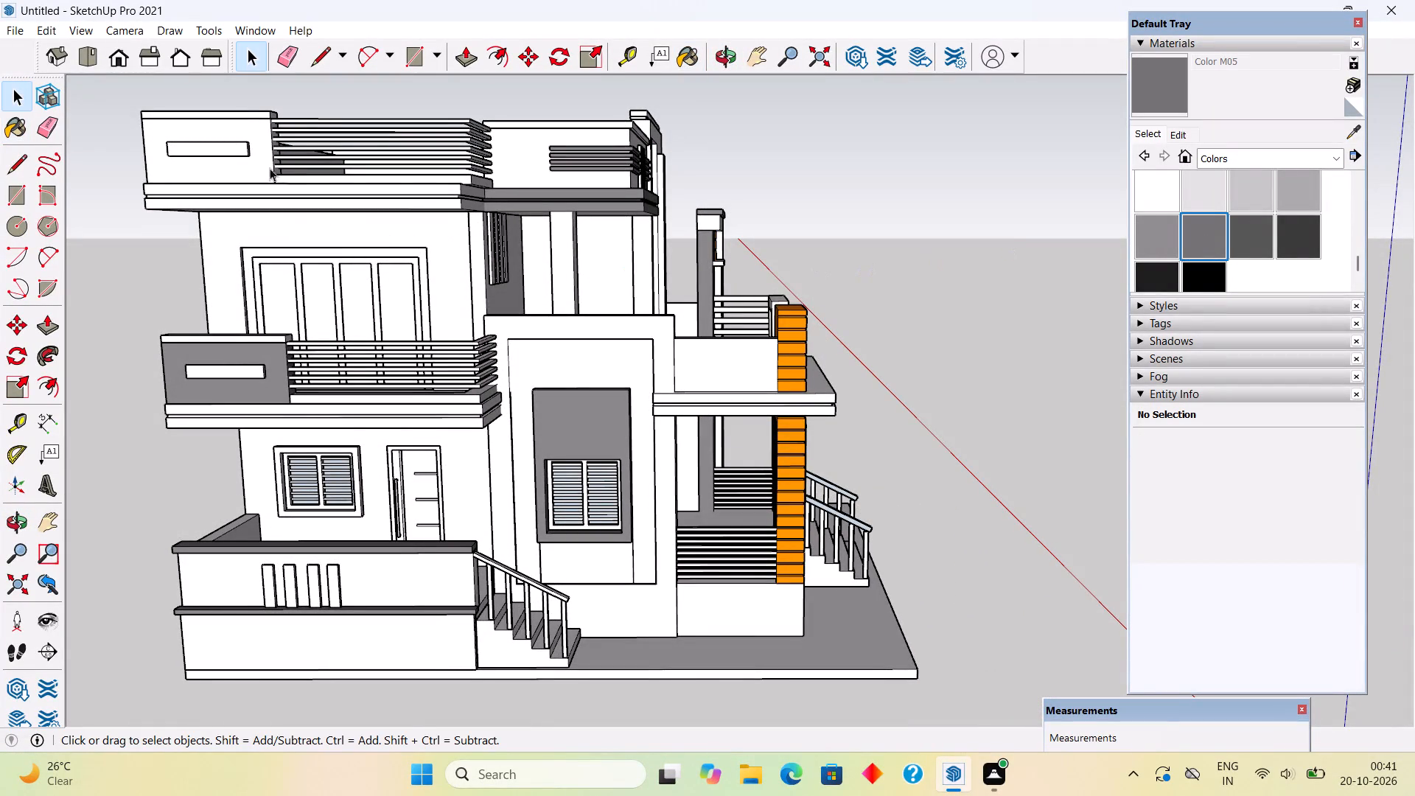
{"action": "triple_click", "coordinate": [262, 161]}
{"action": "left_click", "coordinate": [262, 161]}
{"action": "left_click", "coordinate": [262, 161]}
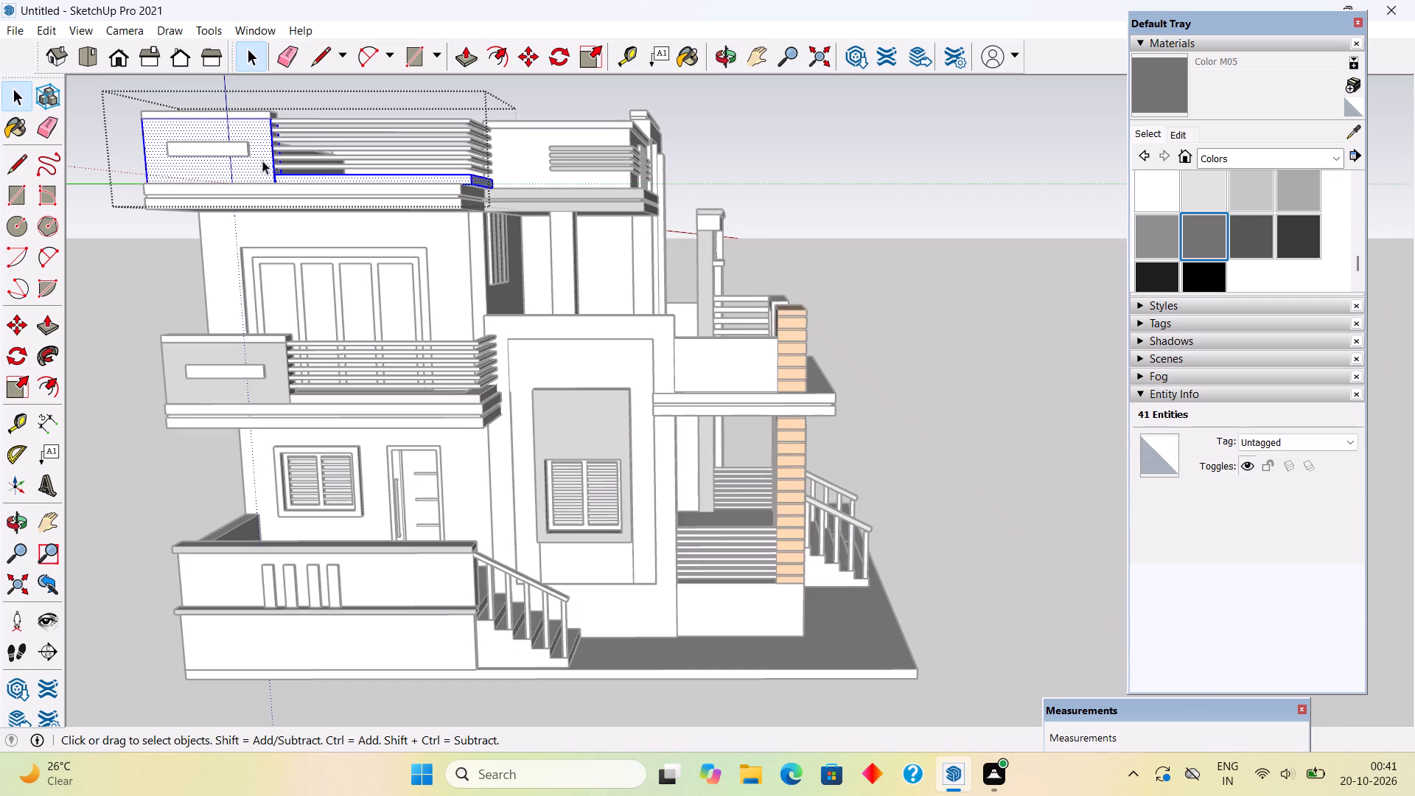
{"action": "scroll", "coordinate": [262, 161], "scroll_direction": "up", "scroll_amount": 7}
{"action": "left_click", "coordinate": [262, 161]}
{"action": "left_click", "coordinate": [1139, 92]}
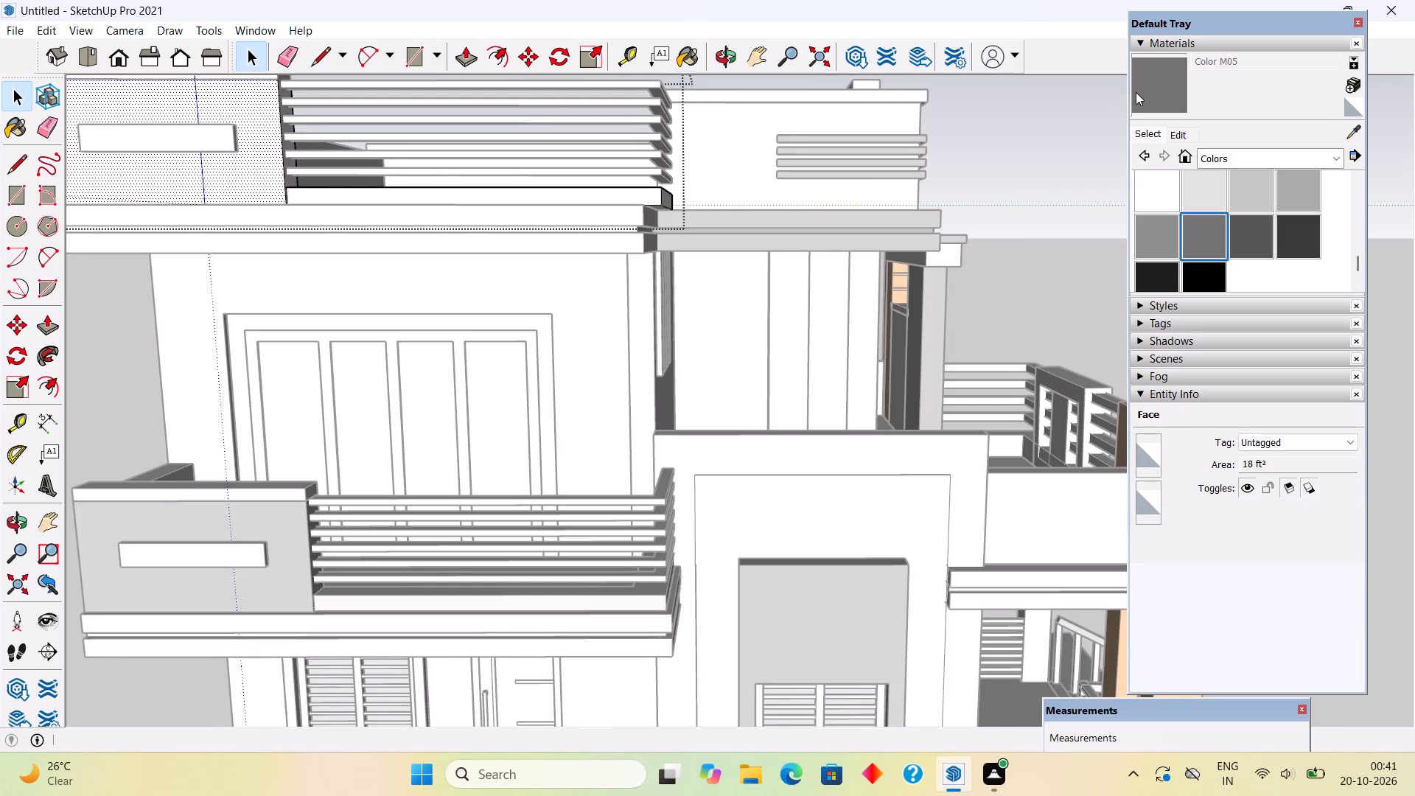
{"action": "left_click", "coordinate": [245, 156]}
{"action": "scroll", "coordinate": [243, 189], "scroll_direction": "down", "scroll_amount": 9}
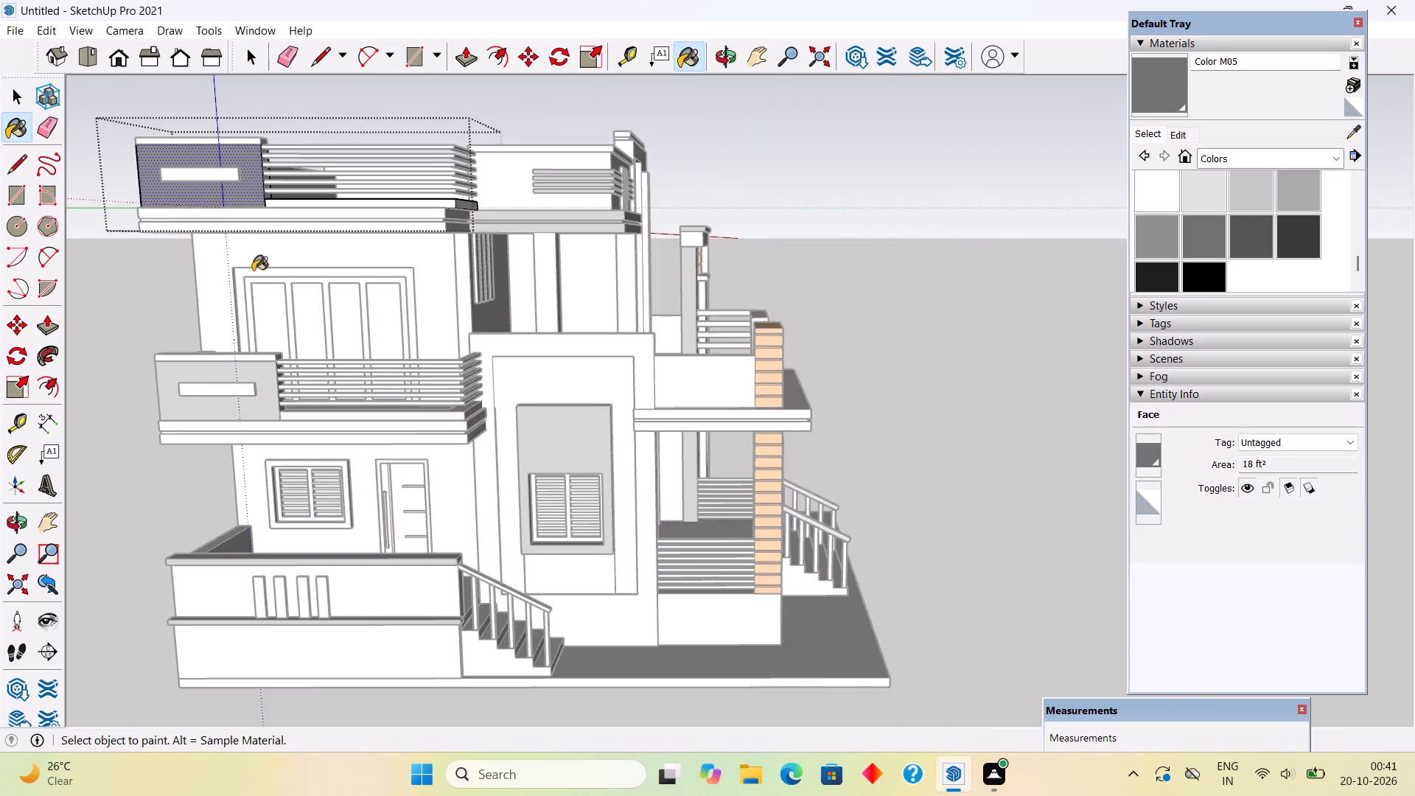
{"action": "middle_click_drag", "start_coordinate": [311, 290], "coordinate": [797, 280]}
{"action": "left_click", "coordinate": [686, 150]}
{"action": "middle_click_drag", "start_coordinate": [731, 167], "coordinate": [660, 254]}
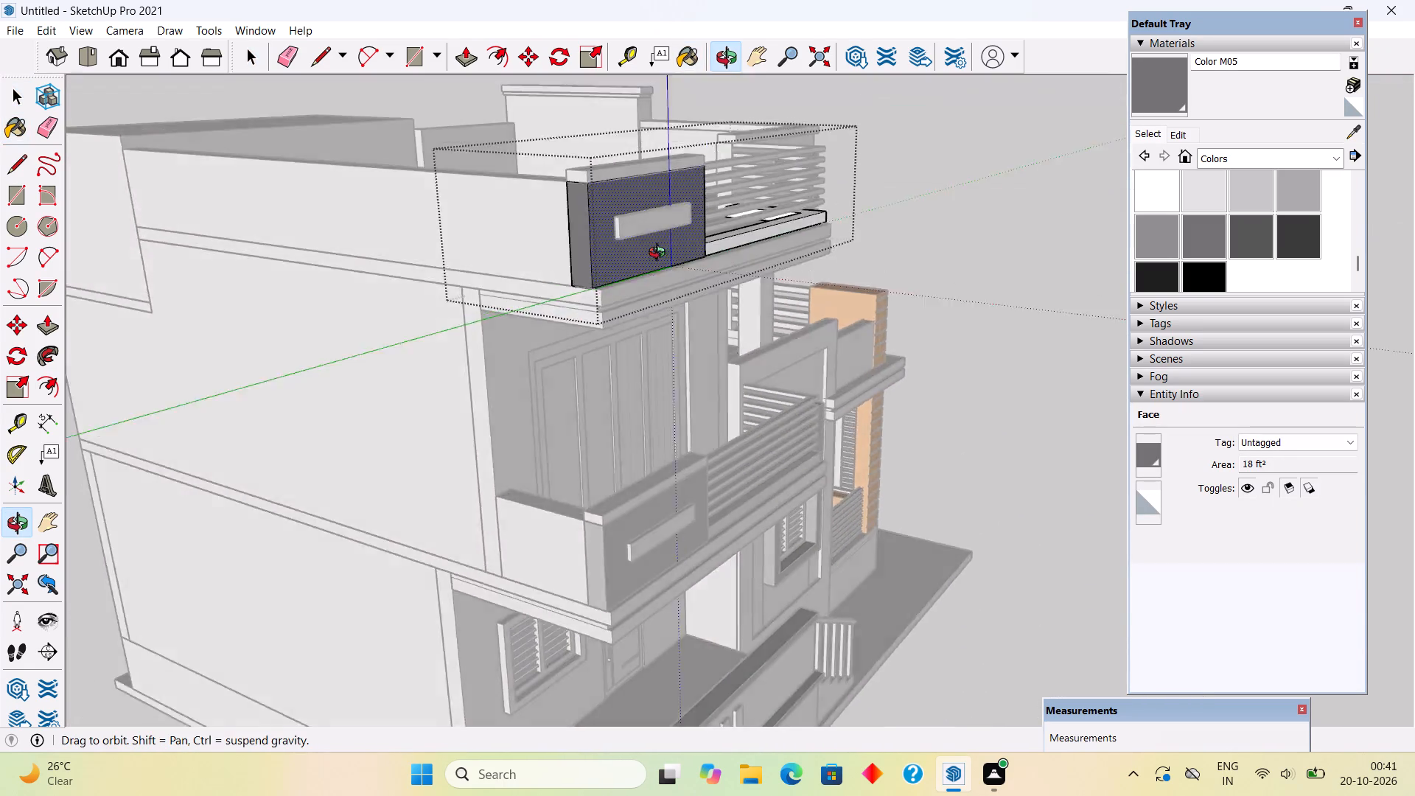
{"action": "middle_click_drag", "start_coordinate": [660, 254], "coordinate": [494, 273]}
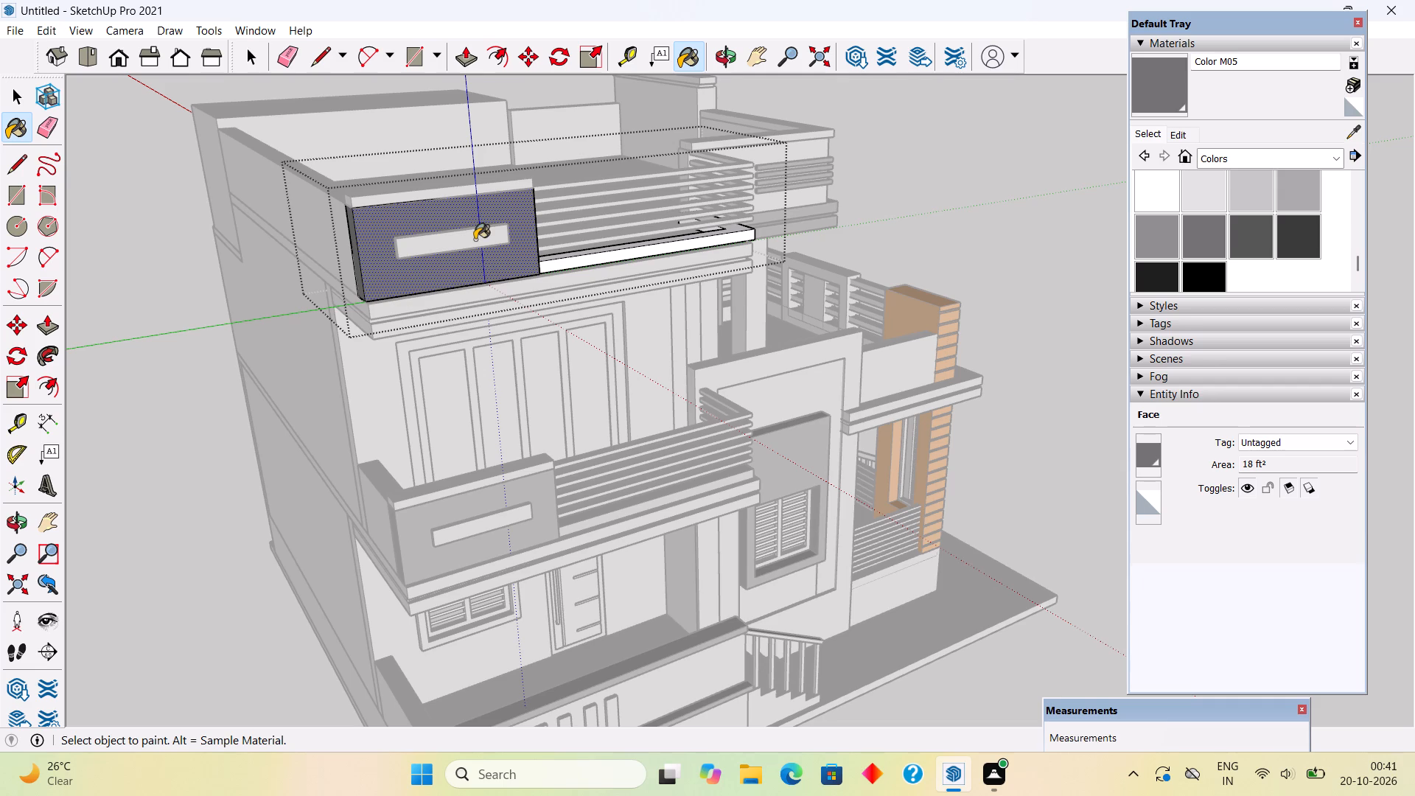
{"action": "key", "text": "space"}
{"action": "left_click", "coordinate": [859, 201]}
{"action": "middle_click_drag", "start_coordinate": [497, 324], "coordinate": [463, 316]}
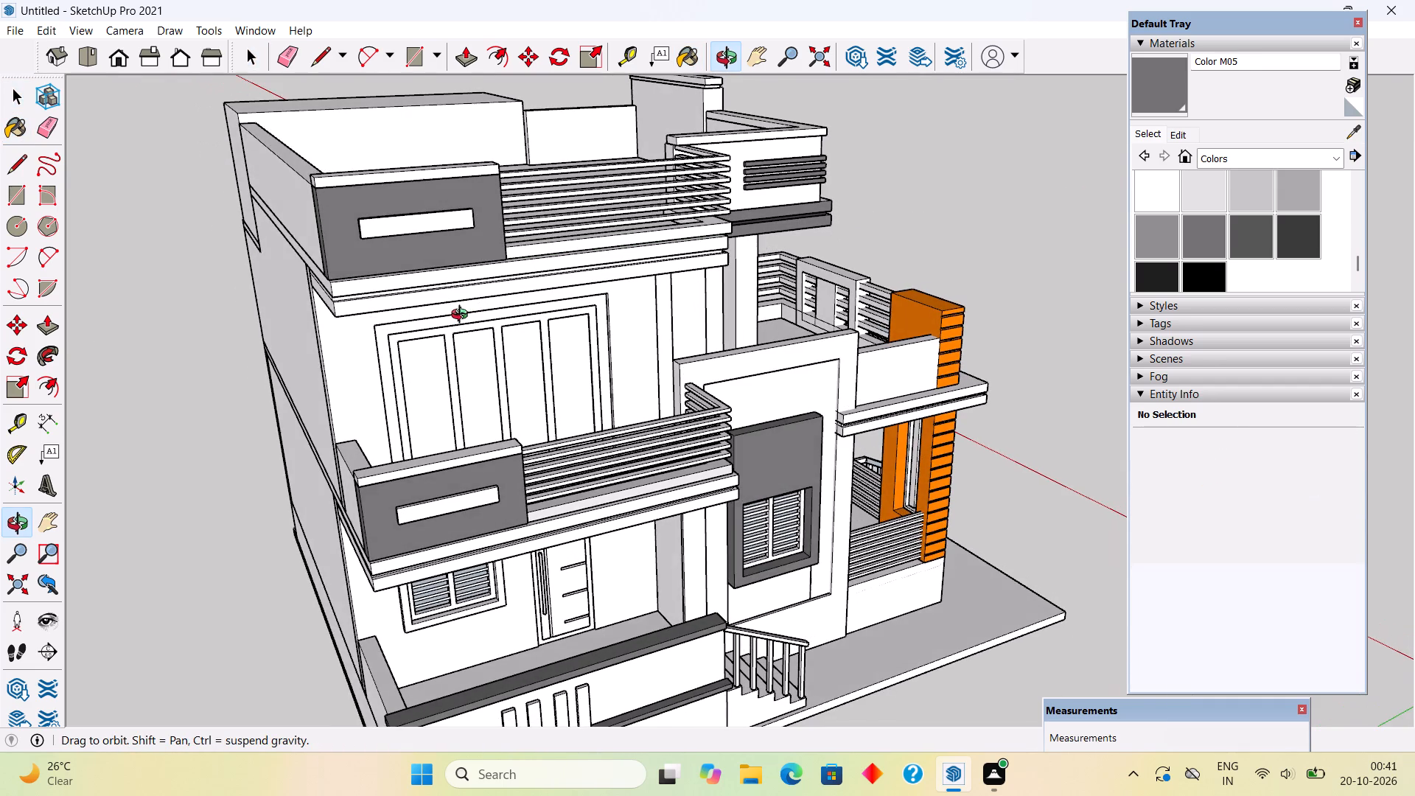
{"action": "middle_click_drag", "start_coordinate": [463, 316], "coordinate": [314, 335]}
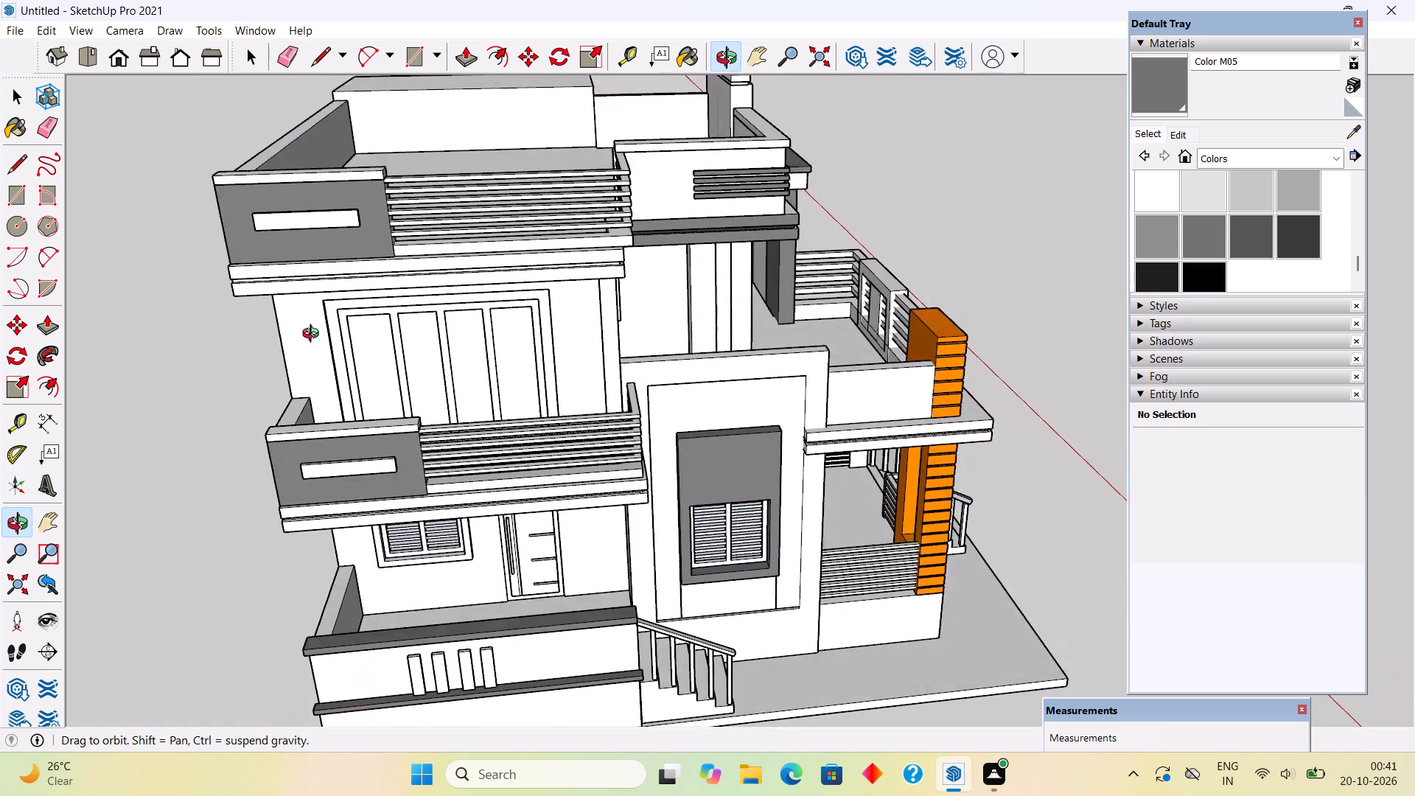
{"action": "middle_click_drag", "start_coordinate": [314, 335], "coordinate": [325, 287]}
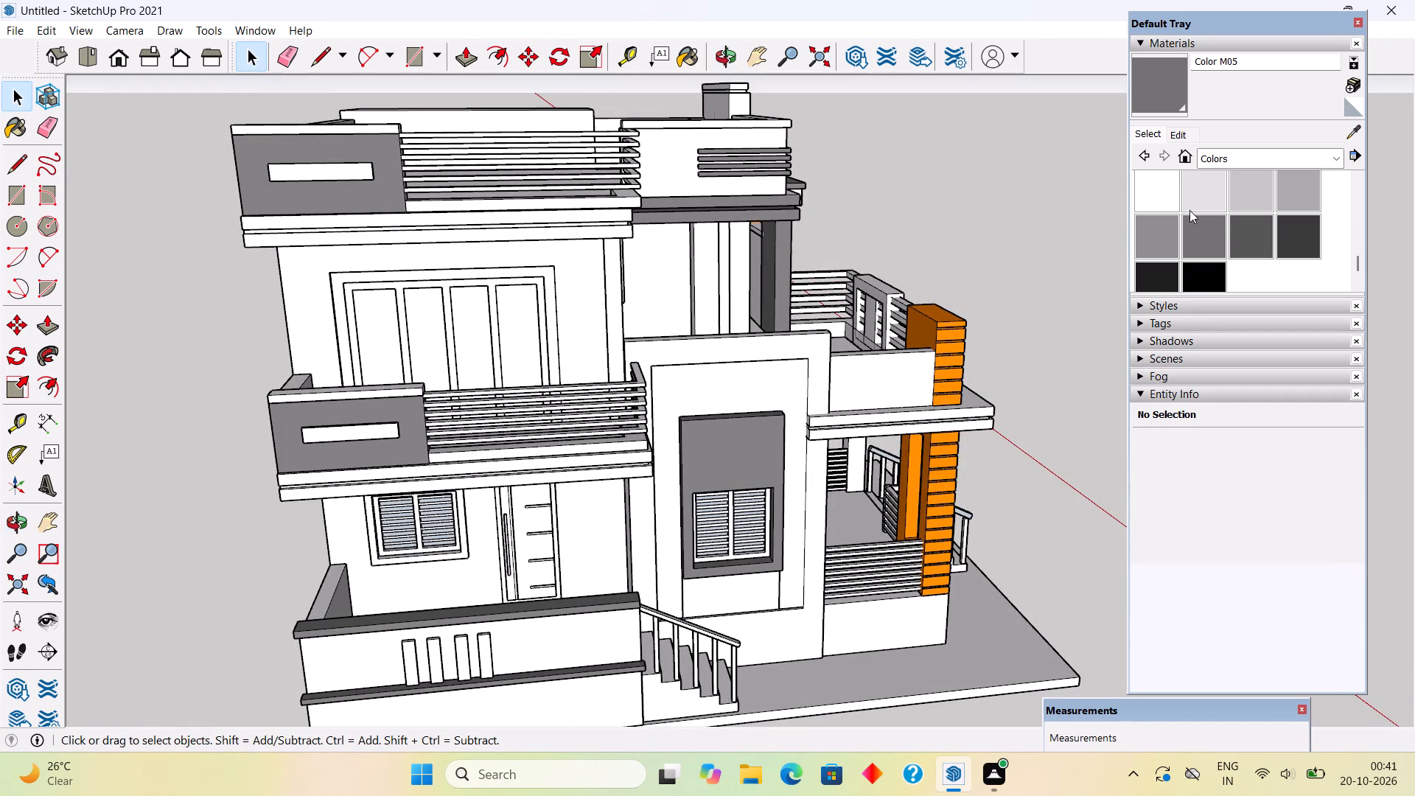
Paint the curb beneath the roof-level side parapet's railing strips with Color M02.
{"action": "left_click", "coordinate": [1257, 195]}
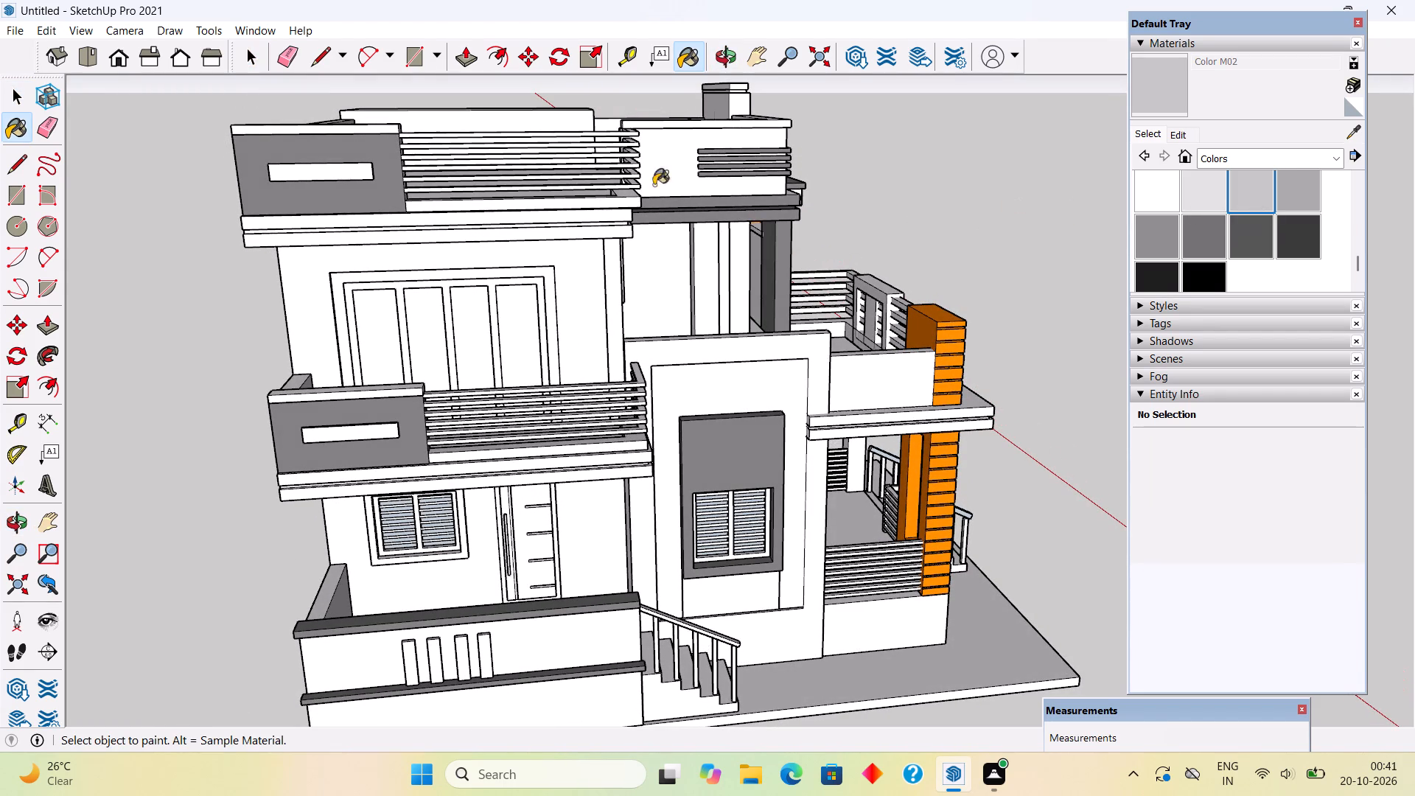
{"action": "scroll", "coordinate": [634, 189], "scroll_direction": "up", "scroll_amount": 5}
{"action": "left_click", "coordinate": [509, 207]}
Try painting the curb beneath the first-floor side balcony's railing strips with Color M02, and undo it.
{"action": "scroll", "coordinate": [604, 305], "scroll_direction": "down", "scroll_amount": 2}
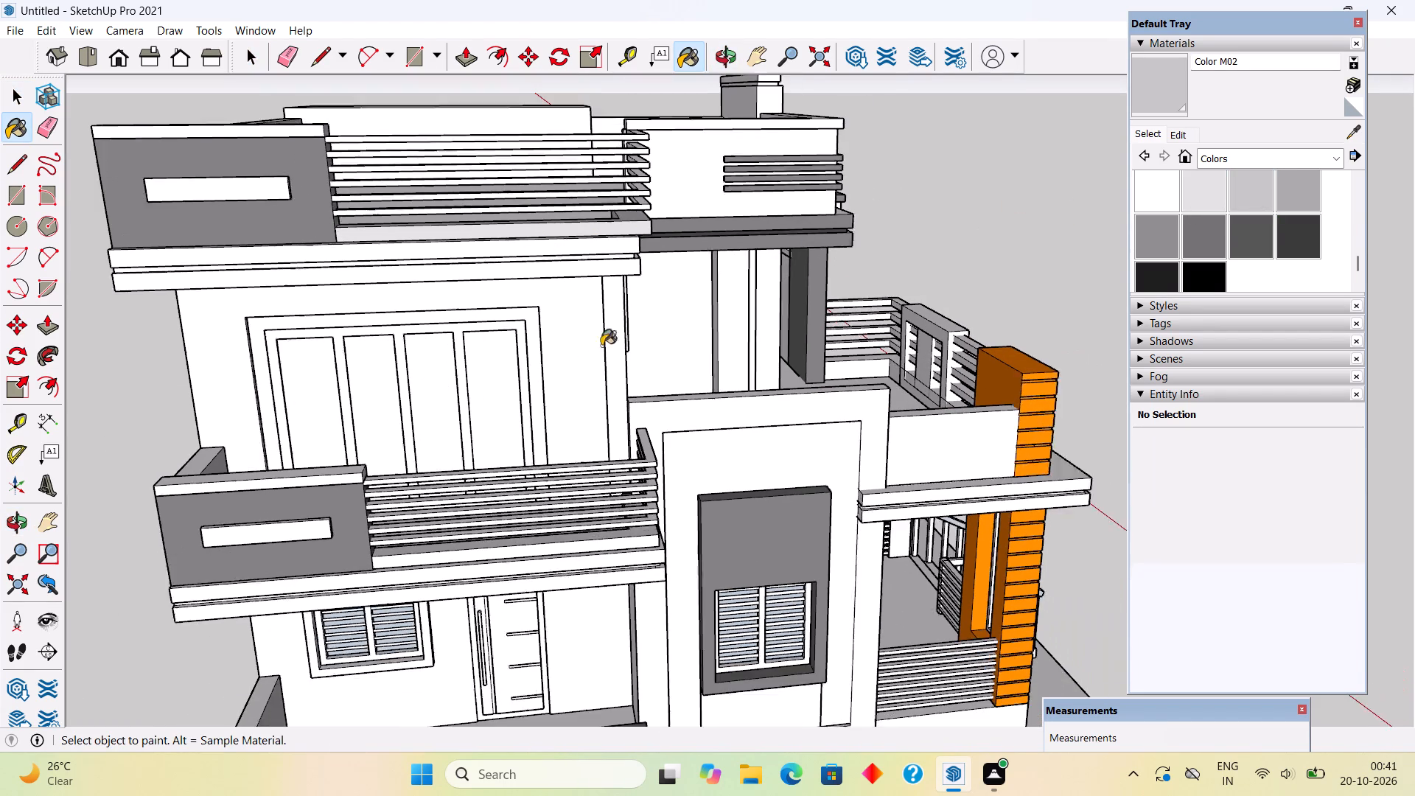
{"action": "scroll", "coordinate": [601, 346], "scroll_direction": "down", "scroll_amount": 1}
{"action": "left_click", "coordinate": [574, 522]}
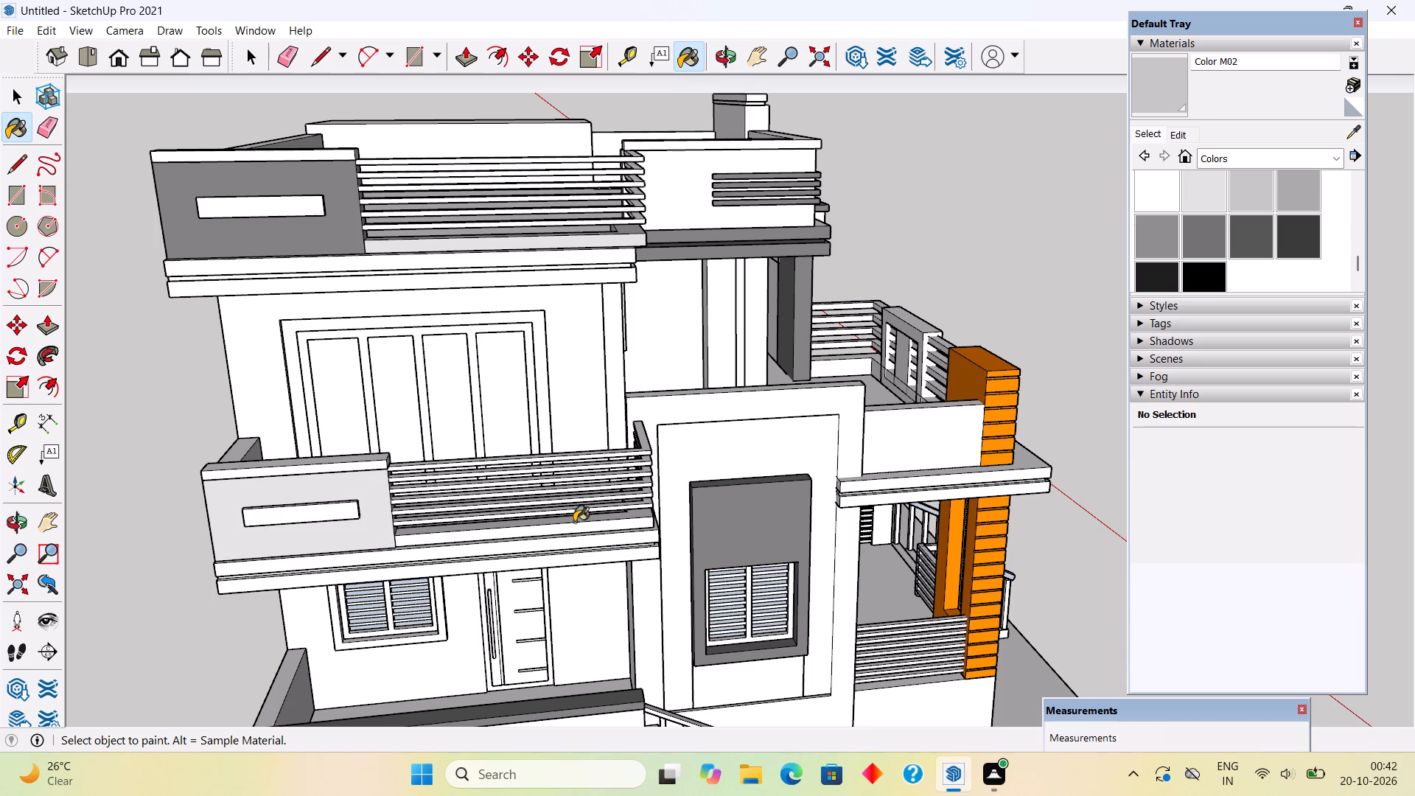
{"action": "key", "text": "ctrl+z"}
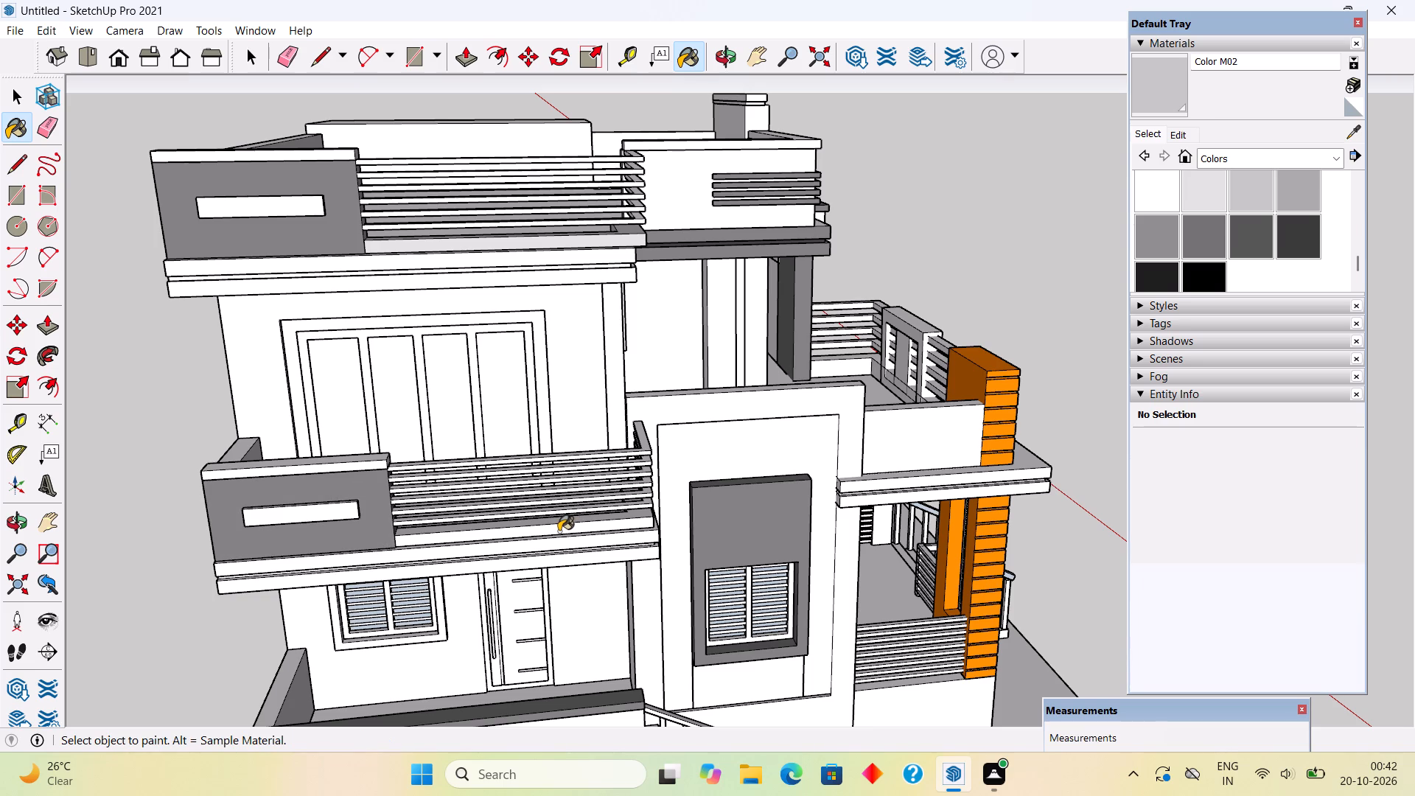
Paint the front face of the large projecting wall frame around the ground-floor side window with Color M02.
{"action": "left_click", "coordinate": [705, 411]}
Paint the front window wall beside the tall orange-banded column and the rear roof block's front face with Color M02.
{"action": "middle_click_drag", "start_coordinate": [743, 465], "coordinate": [666, 329]}
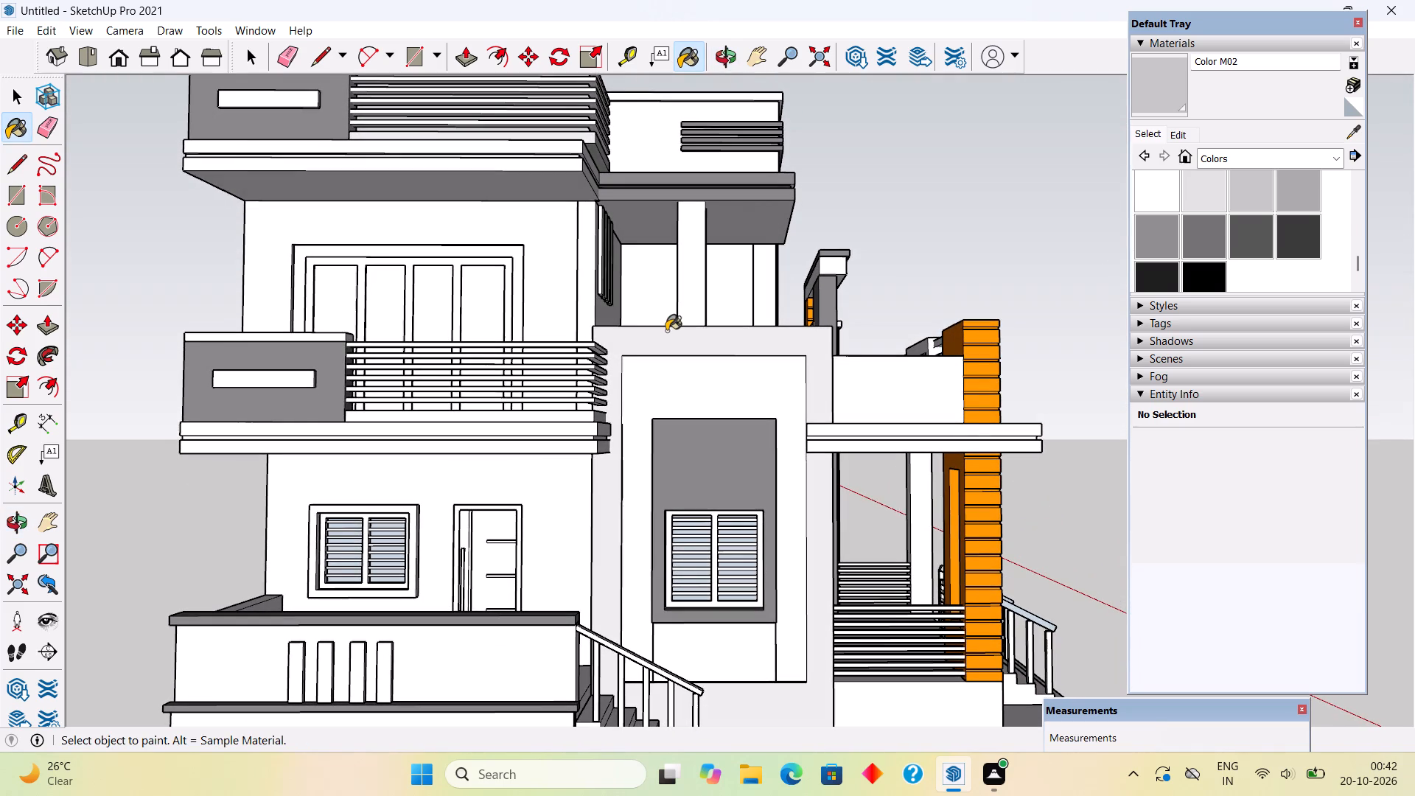
{"action": "scroll", "coordinate": [654, 335], "scroll_direction": "down", "scroll_amount": 5}
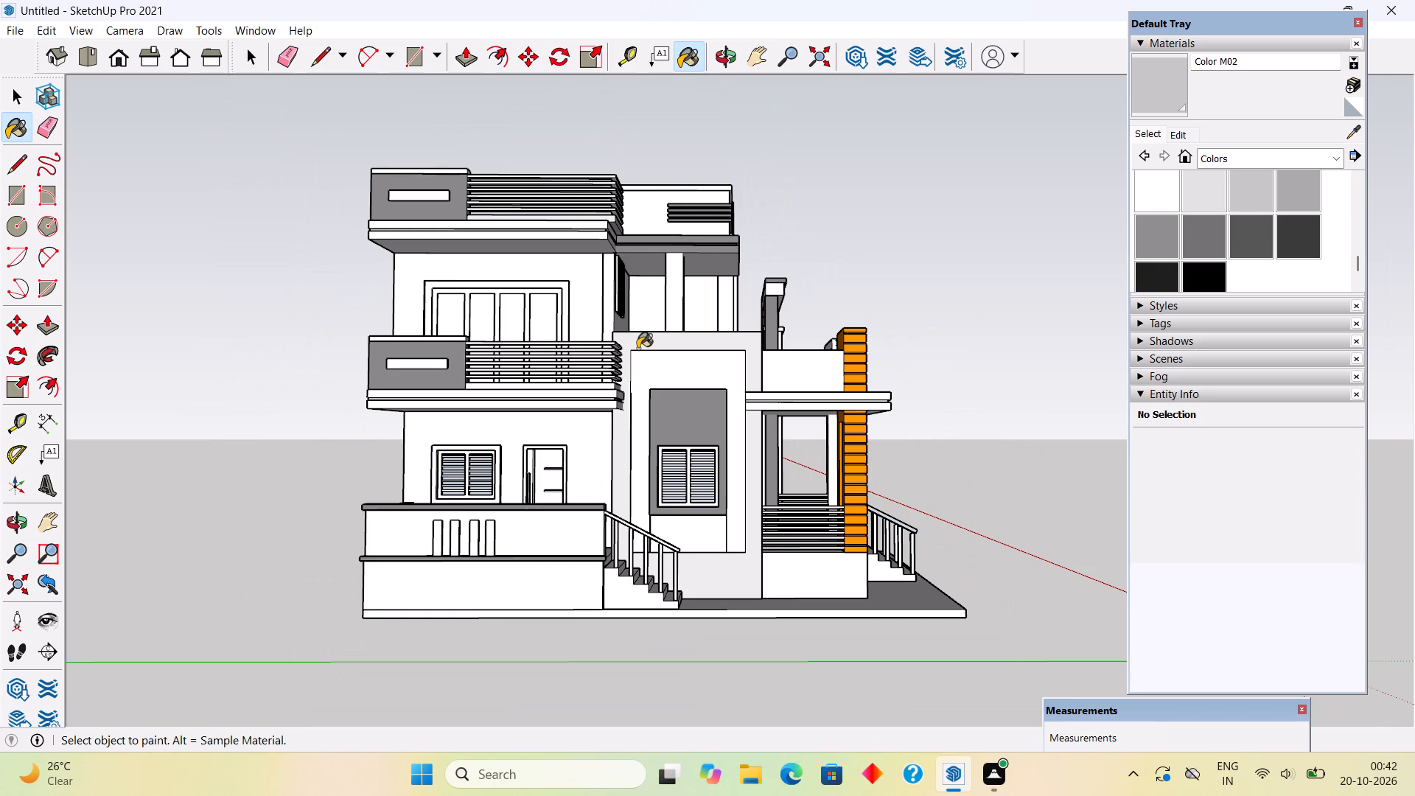
{"action": "middle_click_drag", "start_coordinate": [672, 462], "coordinate": [605, 475]}
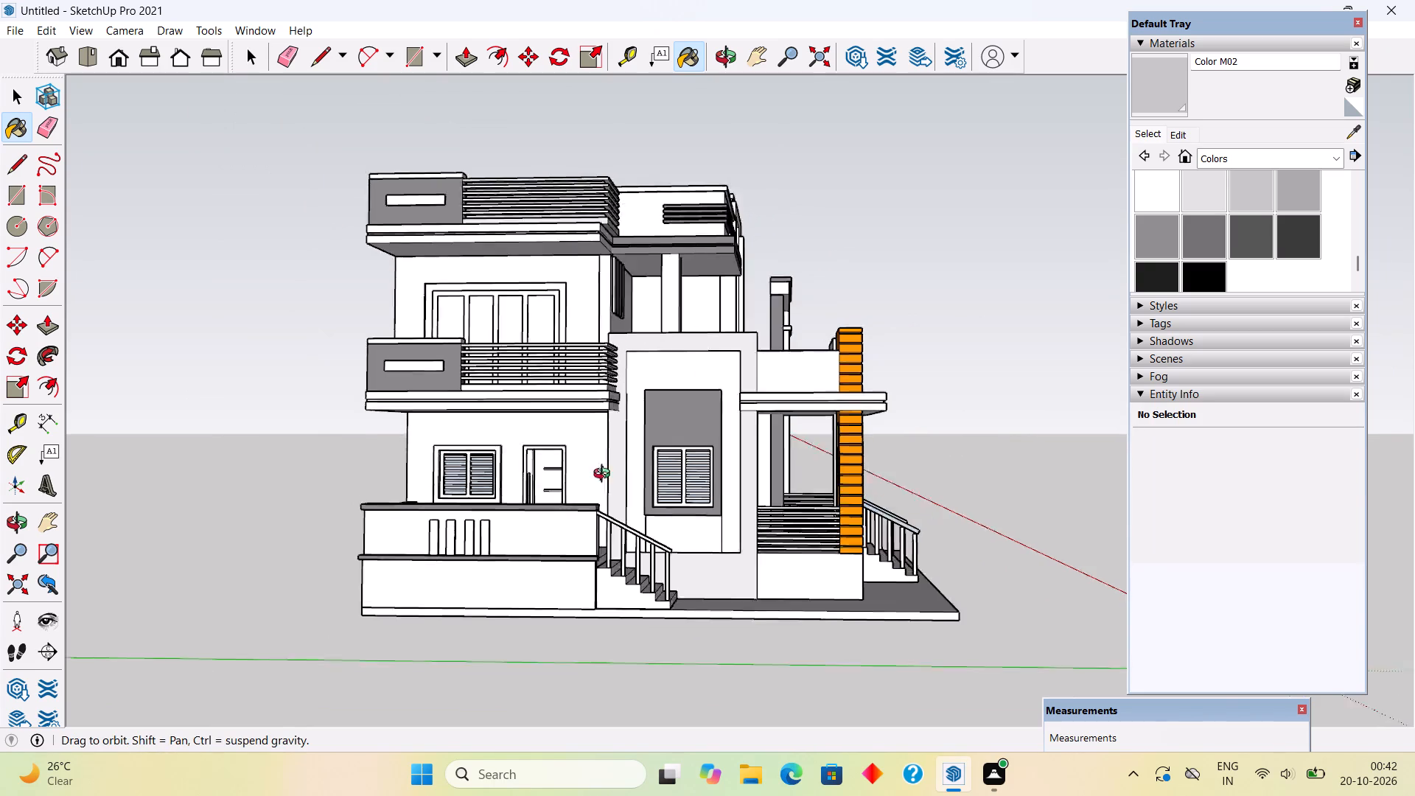
{"action": "middle_click_drag", "start_coordinate": [605, 475], "coordinate": [137, 490]}
{"action": "left_click", "coordinate": [943, 388]}
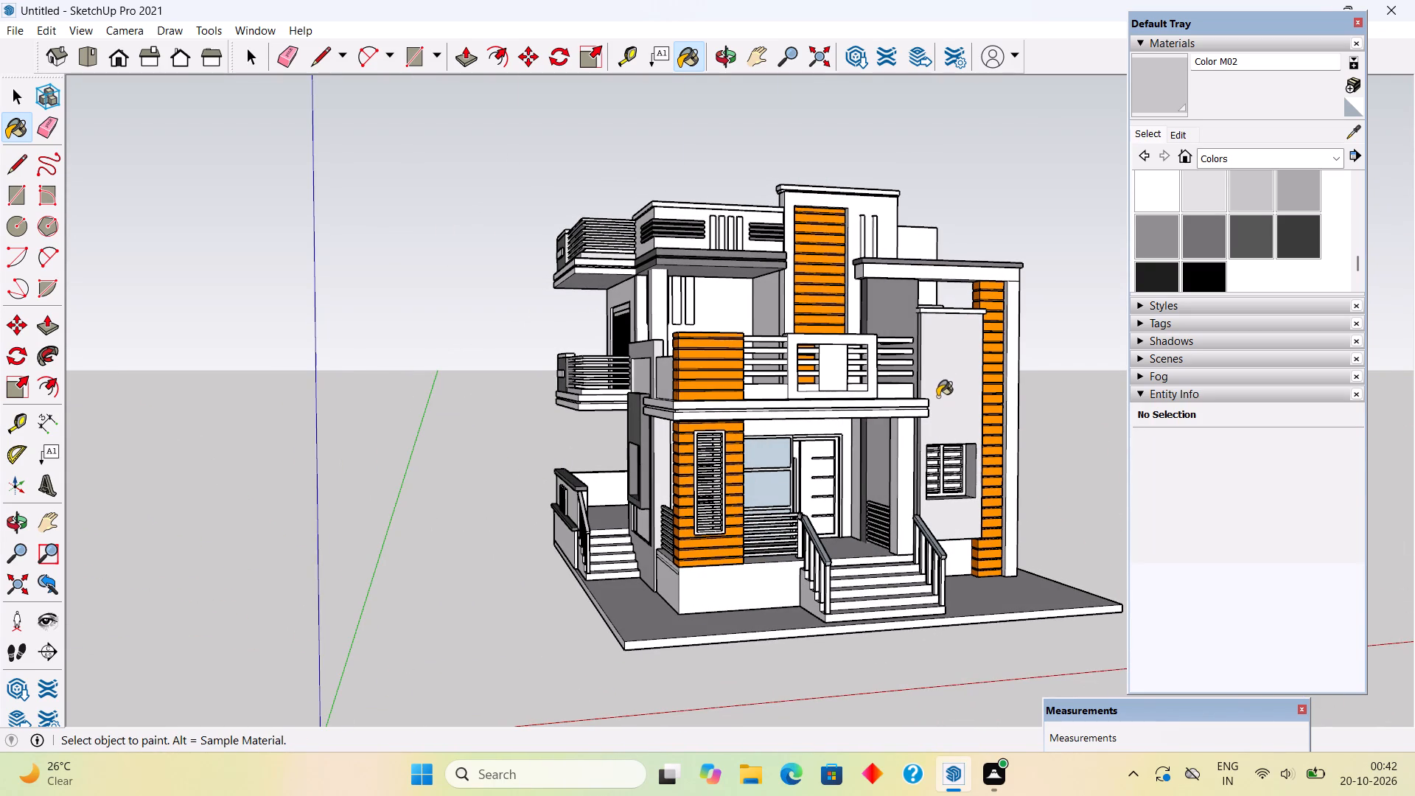
{"action": "middle_click_drag", "start_coordinate": [934, 412], "coordinate": [832, 467]}
{"action": "left_click", "coordinate": [951, 248]}
Draw a rectangle of about 7' 4 3/8" by 14' 8" over the roof block's top and extrude it 4" into a slab.
{"action": "middle_click_drag", "start_coordinate": [948, 268], "coordinate": [996, 428]}
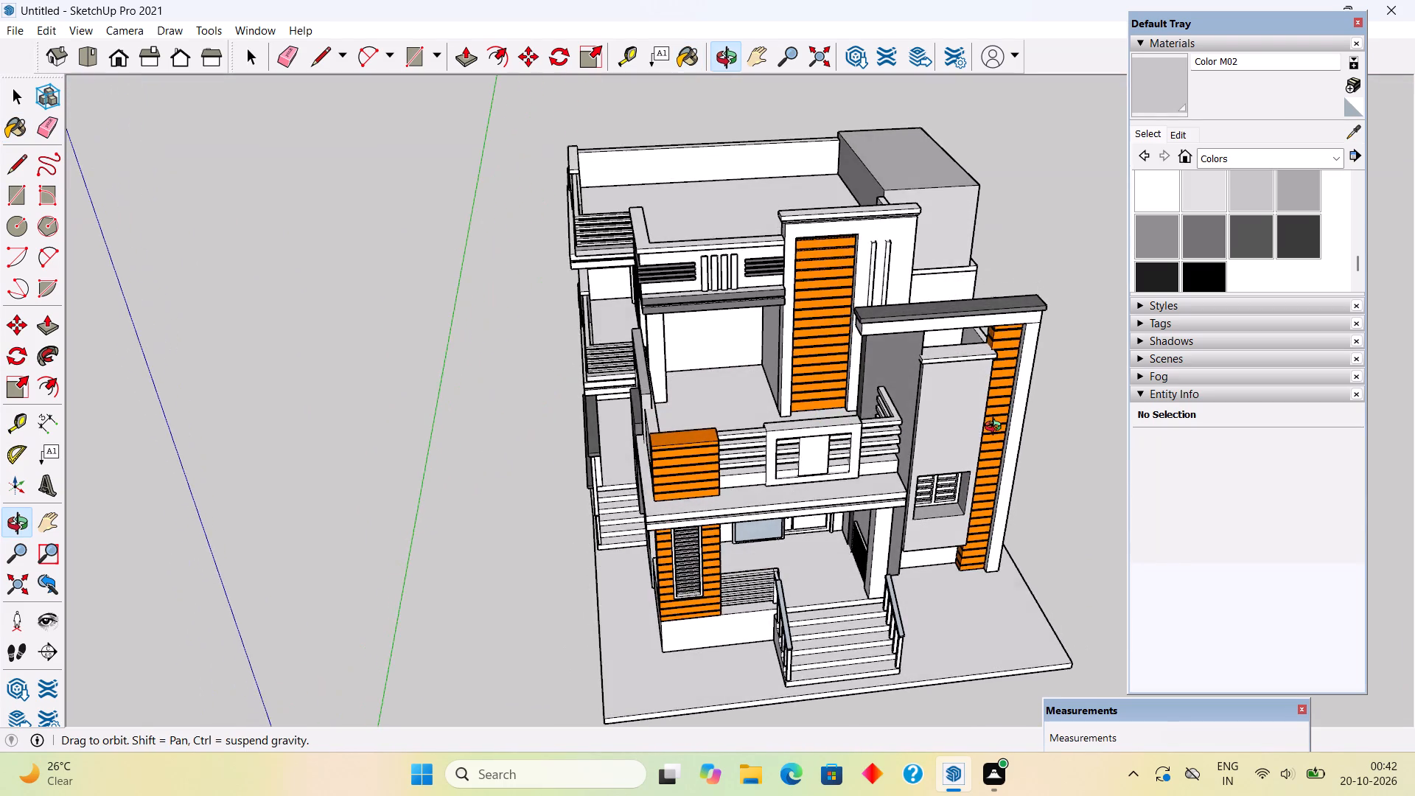
{"action": "middle_click_drag", "start_coordinate": [996, 428], "coordinate": [932, 669]}
{"action": "key", "text": "r"}
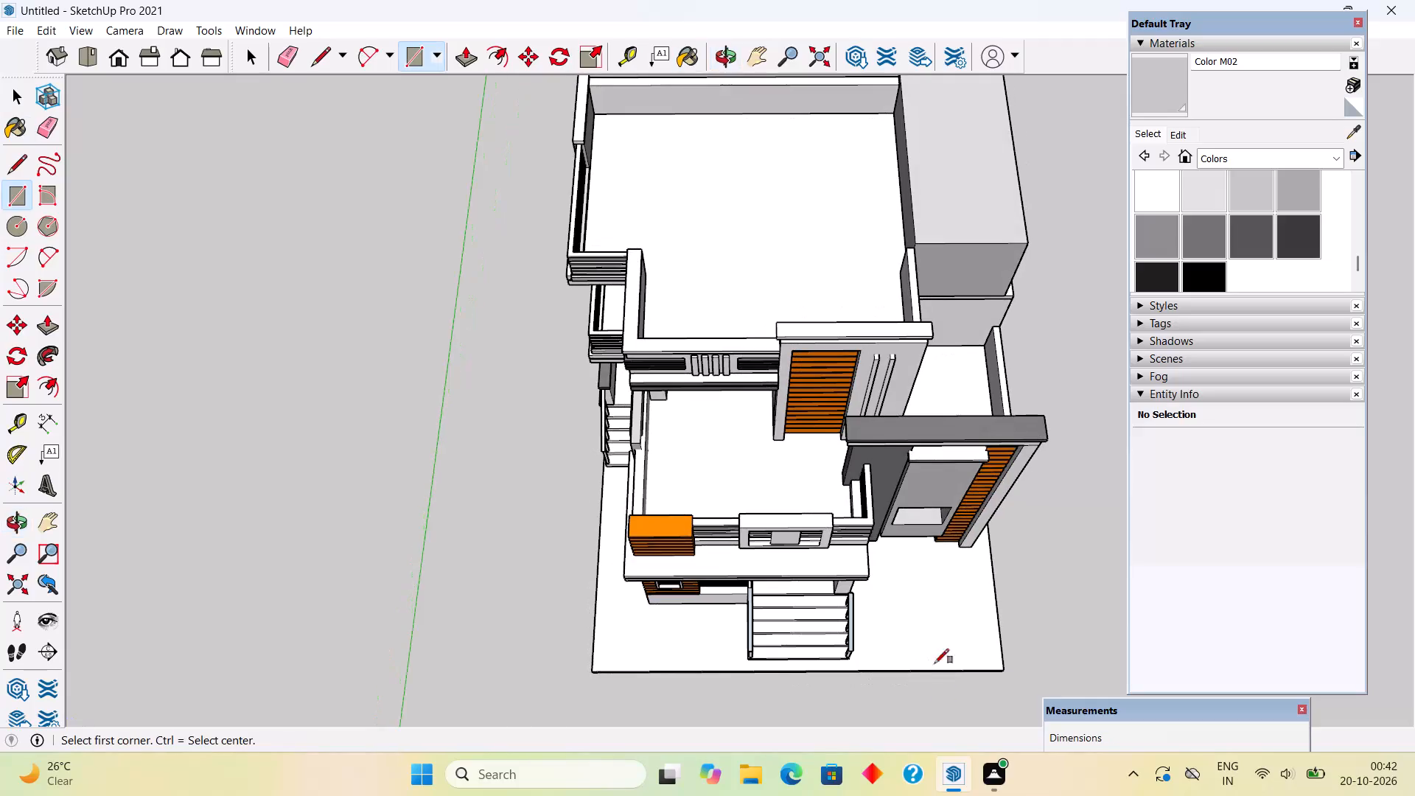
{"action": "scroll", "coordinate": [862, 302], "scroll_direction": "down", "scroll_amount": 8}
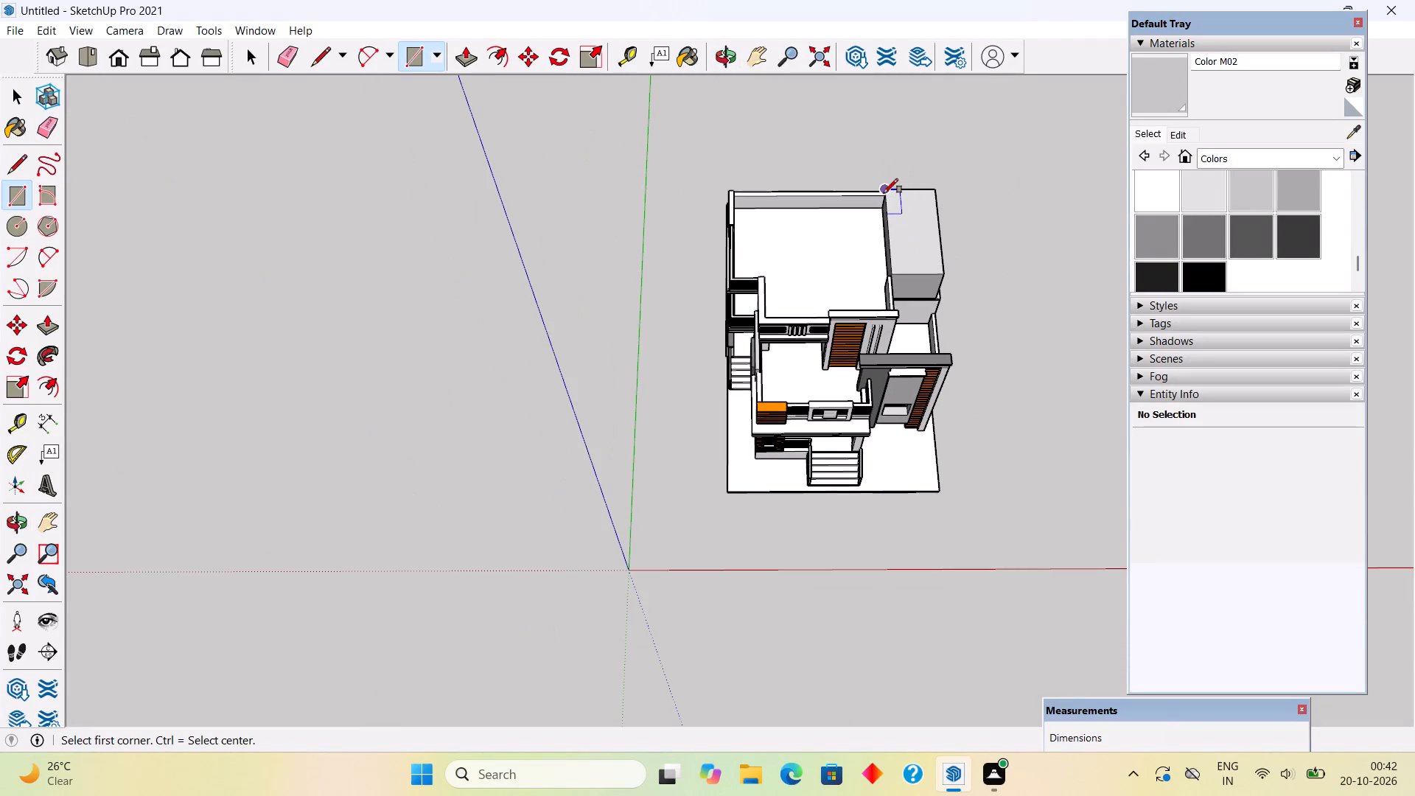
{"action": "left_click", "coordinate": [884, 193]}
{"action": "left_click", "coordinate": [948, 274]}
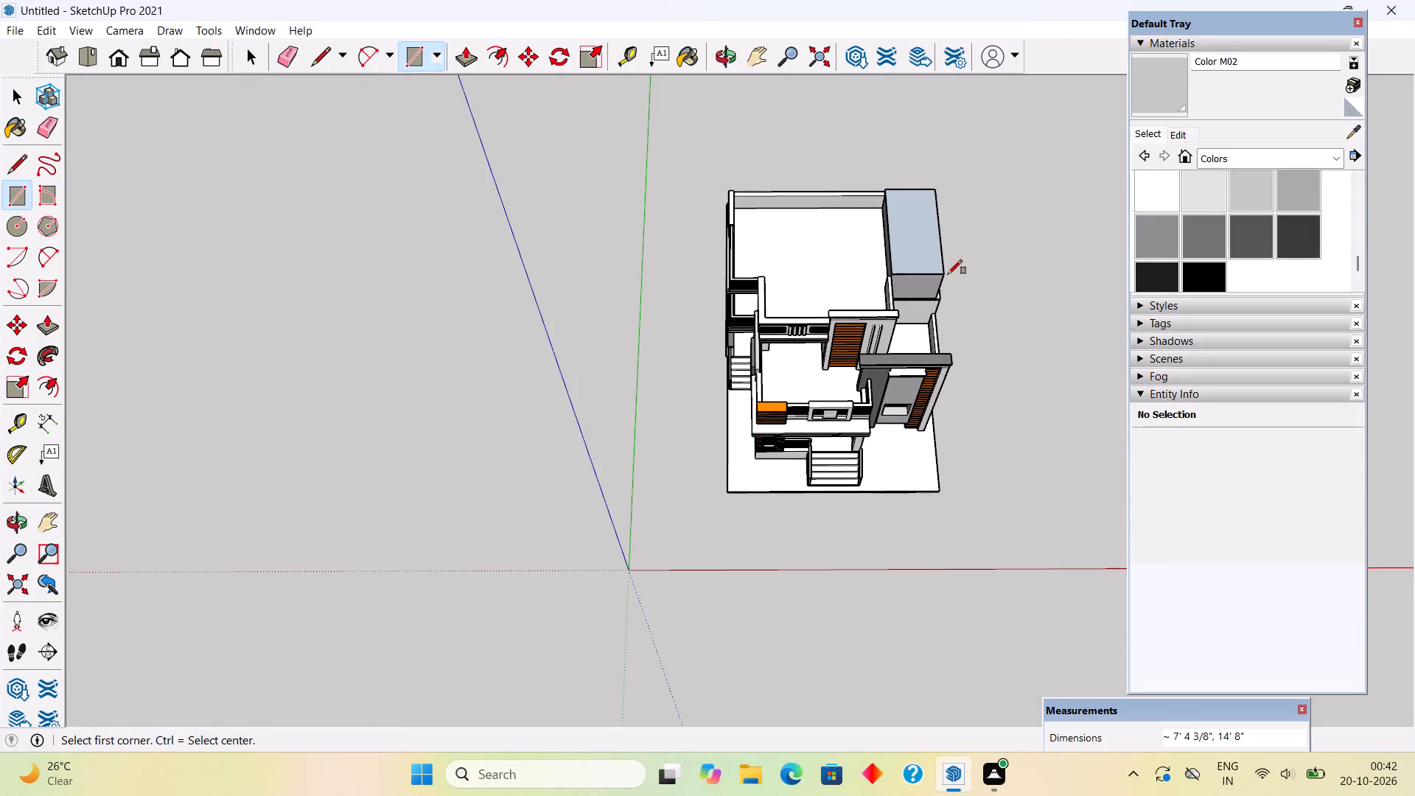
{"action": "key", "text": "p"}
{"action": "left_click", "coordinate": [929, 256]}
{"action": "type", "text": "4\""}
{"action": "key", "text": "Return"}
Make the whole new slab on top of the roof block a group.
{"action": "key", "text": "space"}
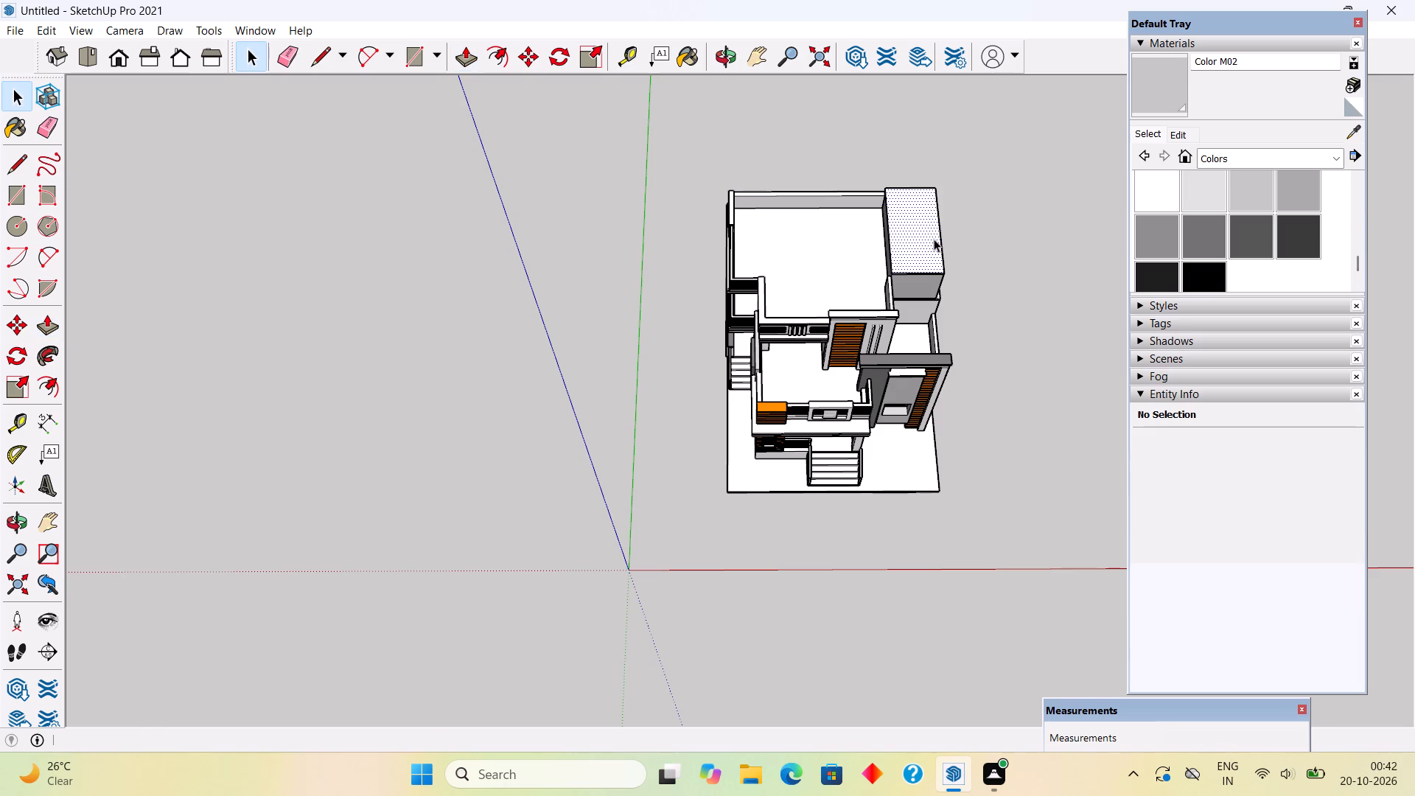
{"action": "triple_click", "coordinate": [934, 239]}
{"action": "right_click", "coordinate": [934, 239]}
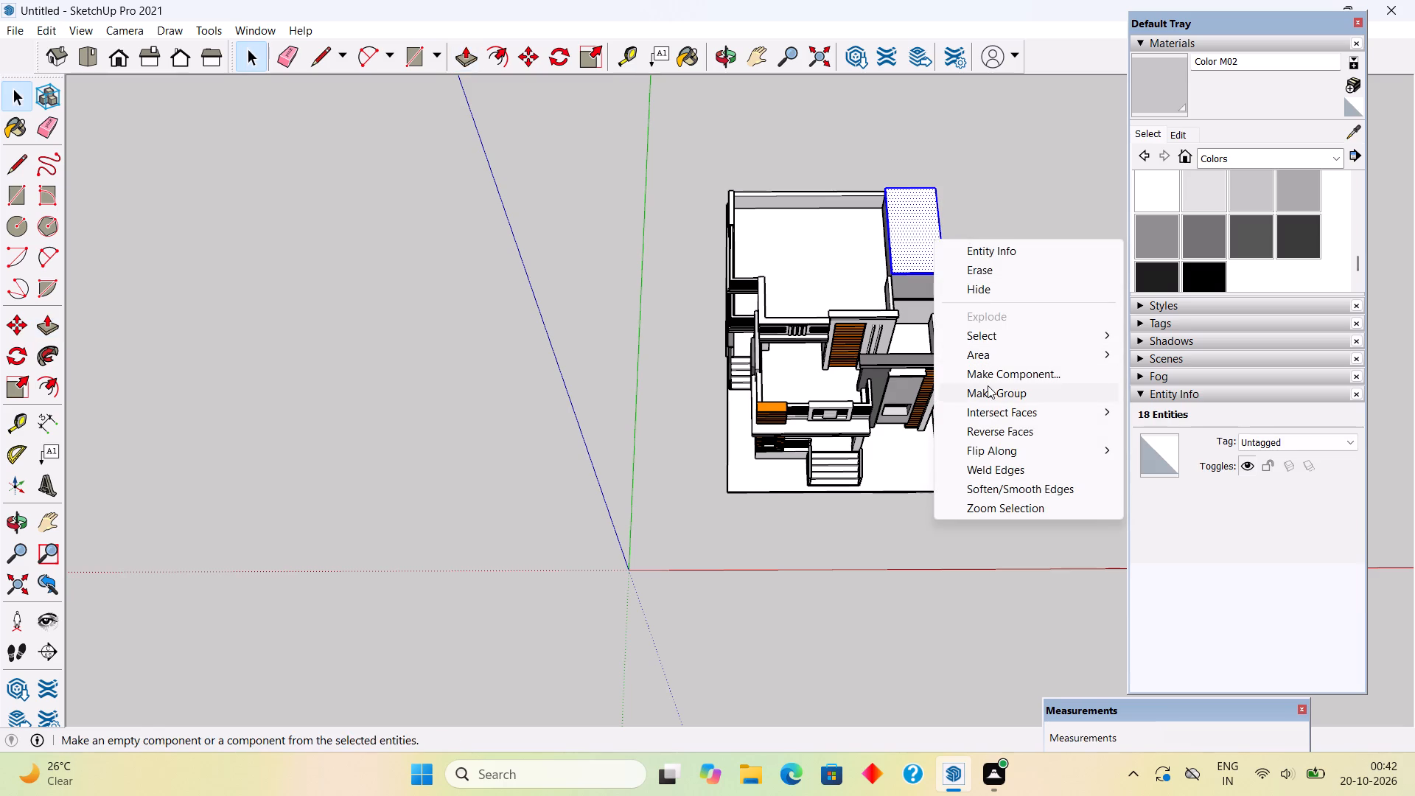
{"action": "left_click", "coordinate": [988, 385]}
Inside the slab group, extend the slab's front face and outer side face by 2" each to overhang the block.
{"action": "scroll", "coordinate": [985, 363], "scroll_direction": "down", "scroll_amount": 5}
{"action": "middle_click_drag", "start_coordinate": [967, 331], "coordinate": [904, 63]}
{"action": "scroll", "coordinate": [904, 63], "scroll_direction": "up", "scroll_amount": 1}
{"action": "scroll", "coordinate": [958, 334], "scroll_direction": "up", "scroll_amount": 4}
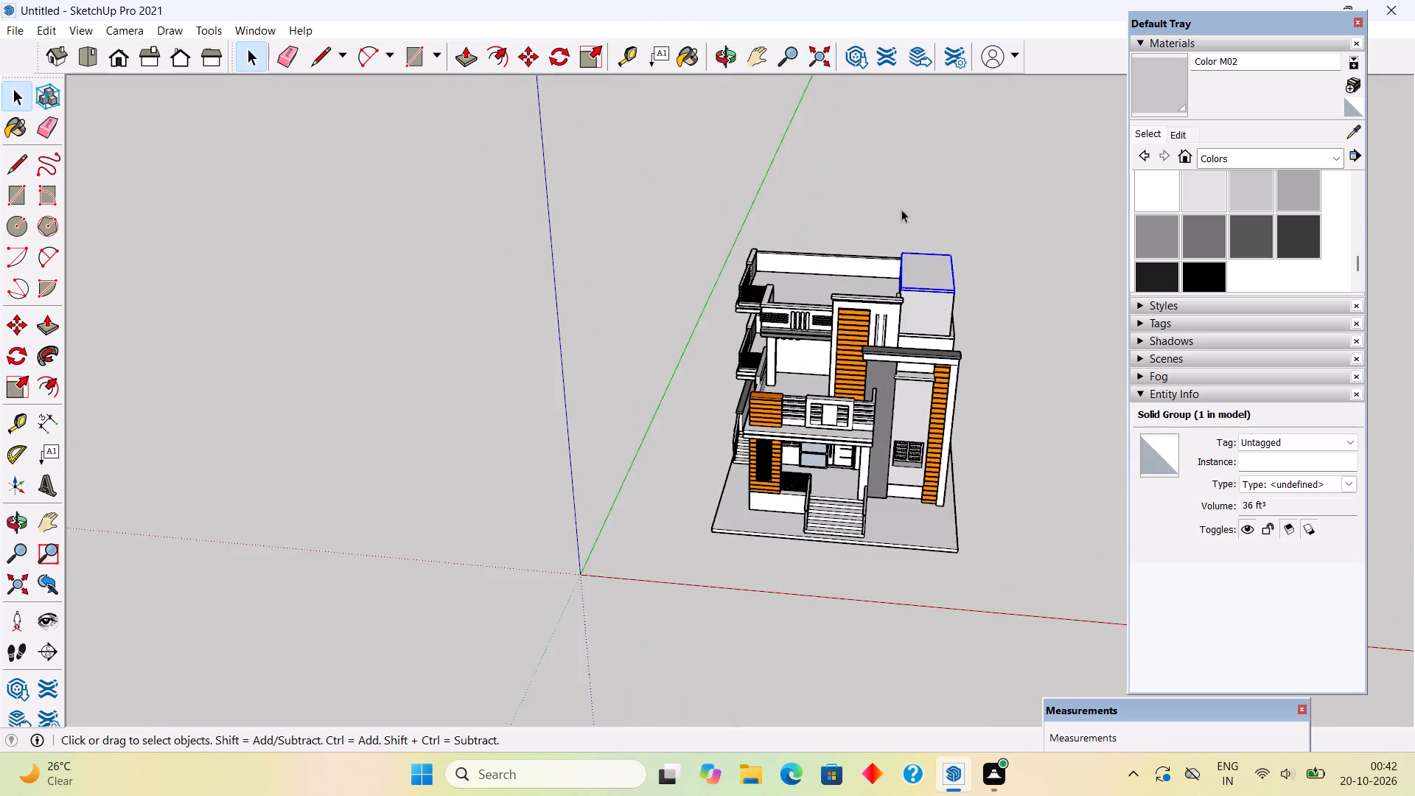
{"action": "scroll", "coordinate": [901, 209], "scroll_direction": "up", "scroll_amount": 15}
{"action": "middle_click_drag", "start_coordinate": [953, 412], "coordinate": [912, 294]}
{"action": "scroll", "coordinate": [912, 294], "scroll_direction": "up", "scroll_amount": 1}
{"action": "scroll", "coordinate": [959, 176], "scroll_direction": "up", "scroll_amount": 4}
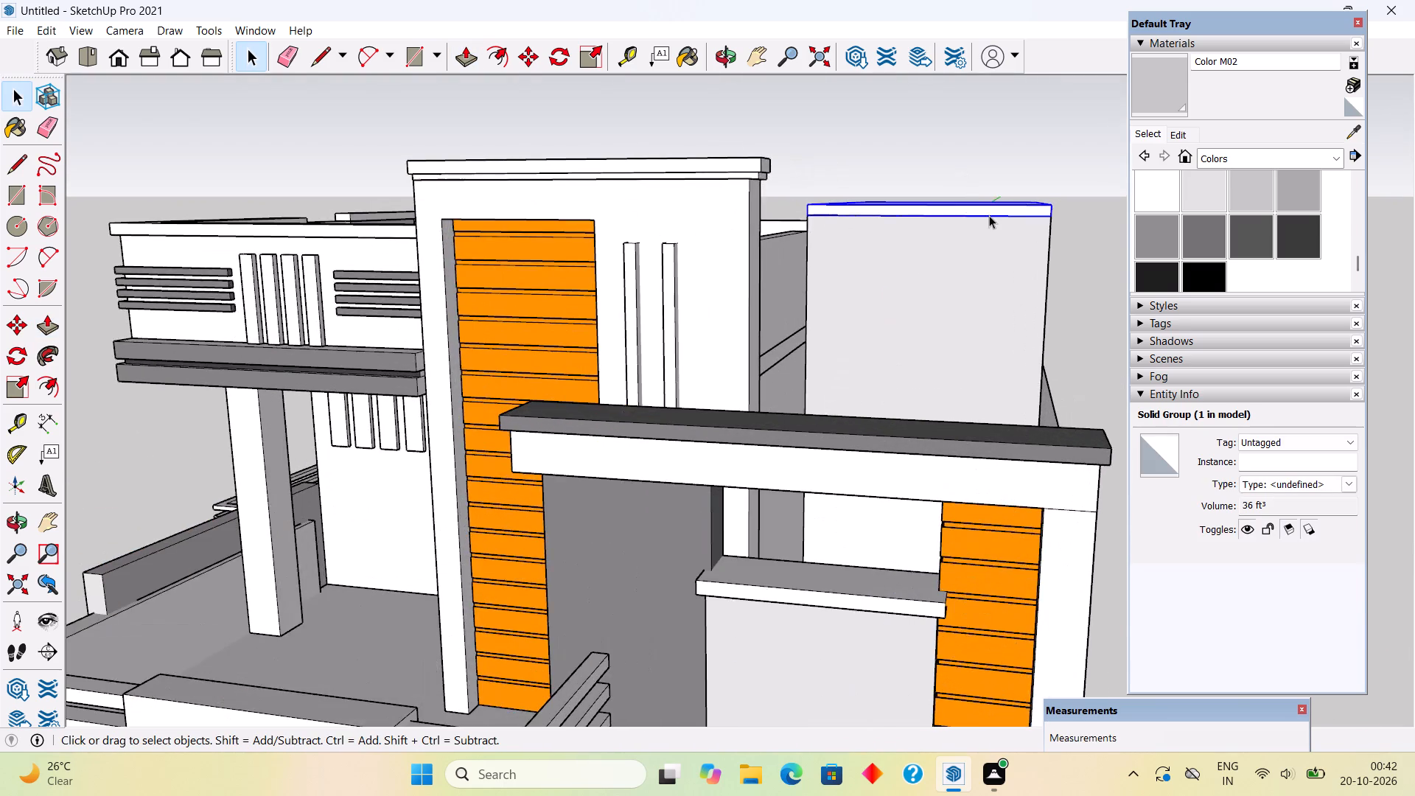
{"action": "scroll", "coordinate": [989, 215], "scroll_direction": "up", "scroll_amount": 5}
{"action": "left_click", "coordinate": [990, 211]}
{"action": "double_click", "coordinate": [990, 211]}
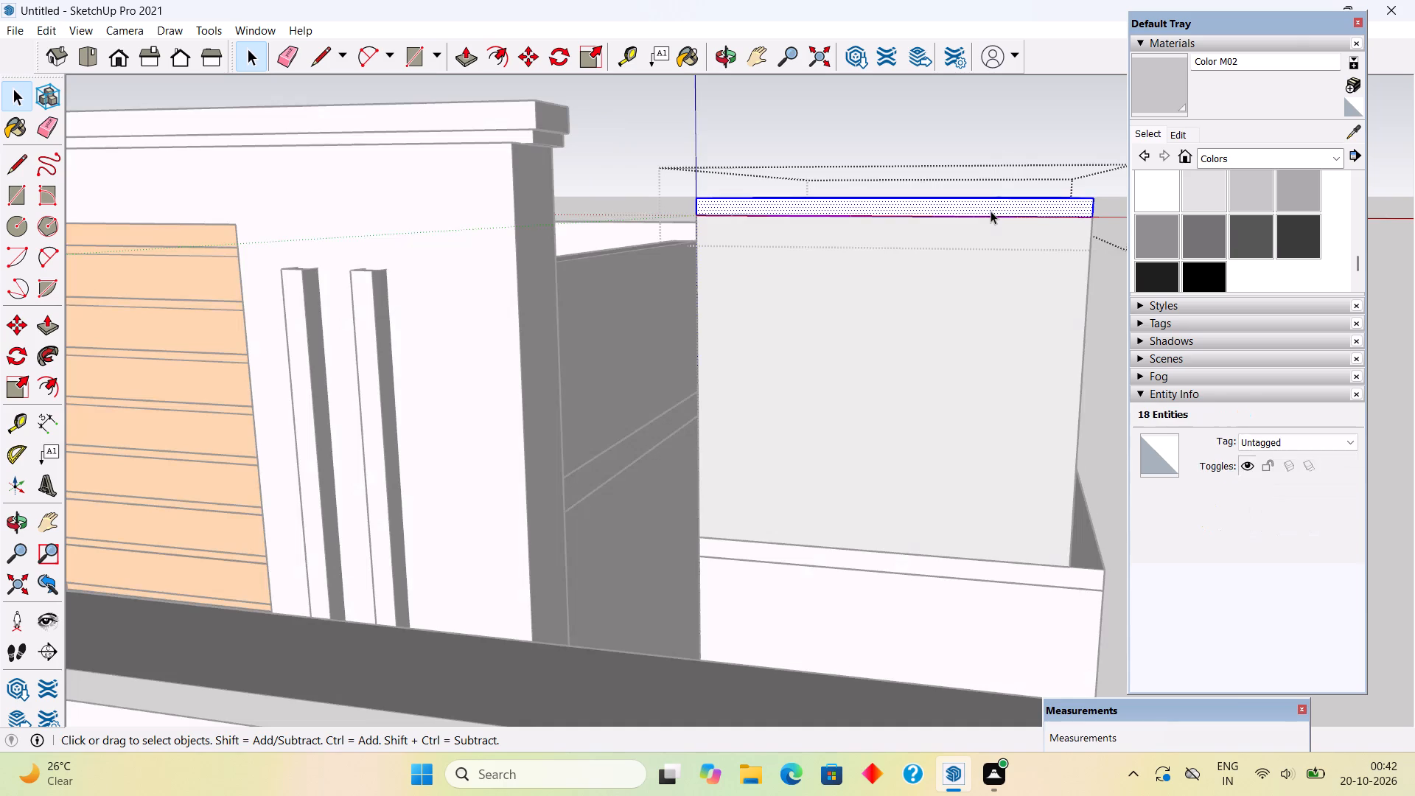
{"action": "key", "text": "p"}
{"action": "left_click", "coordinate": [990, 211]}
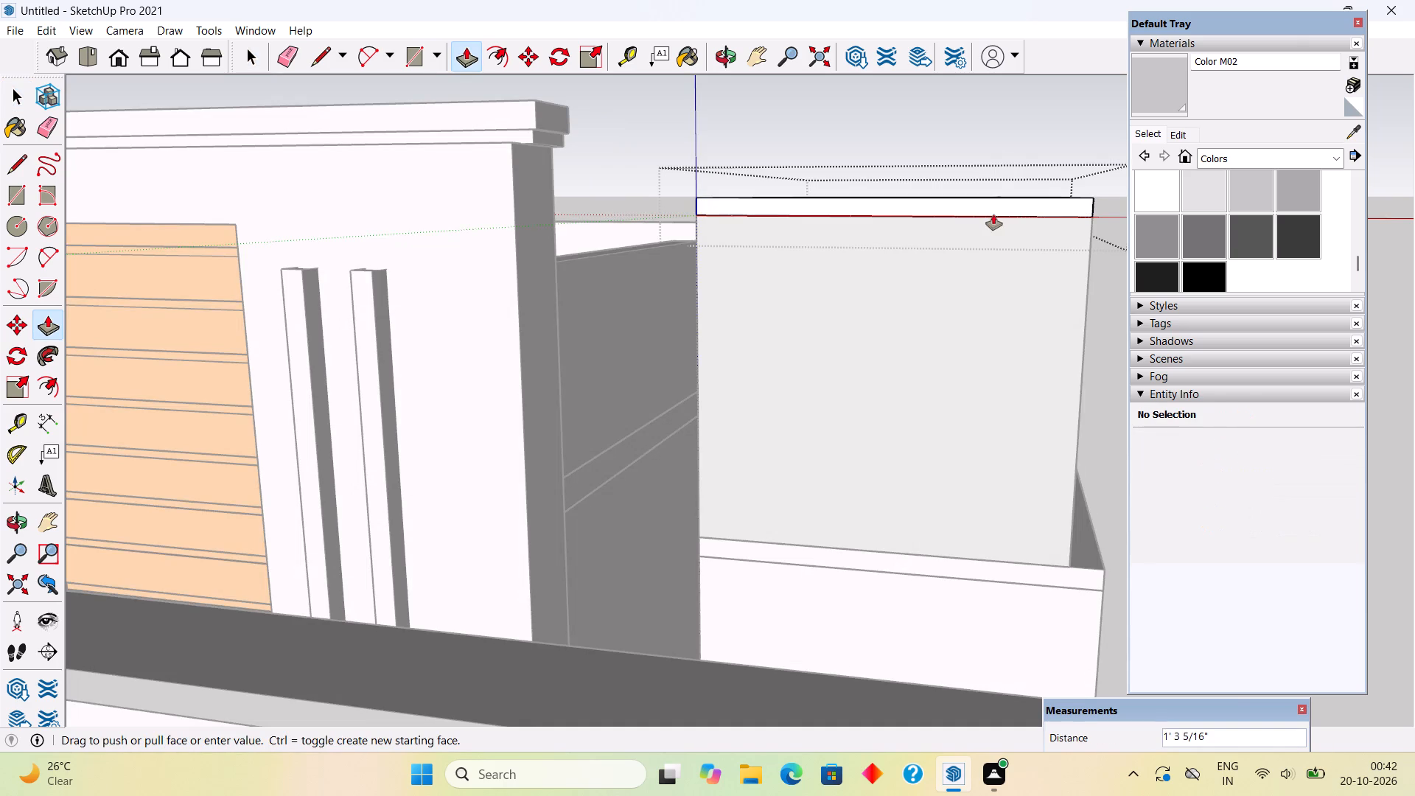
{"action": "type", "text": "2\""}
{"action": "key", "text": "Return"}
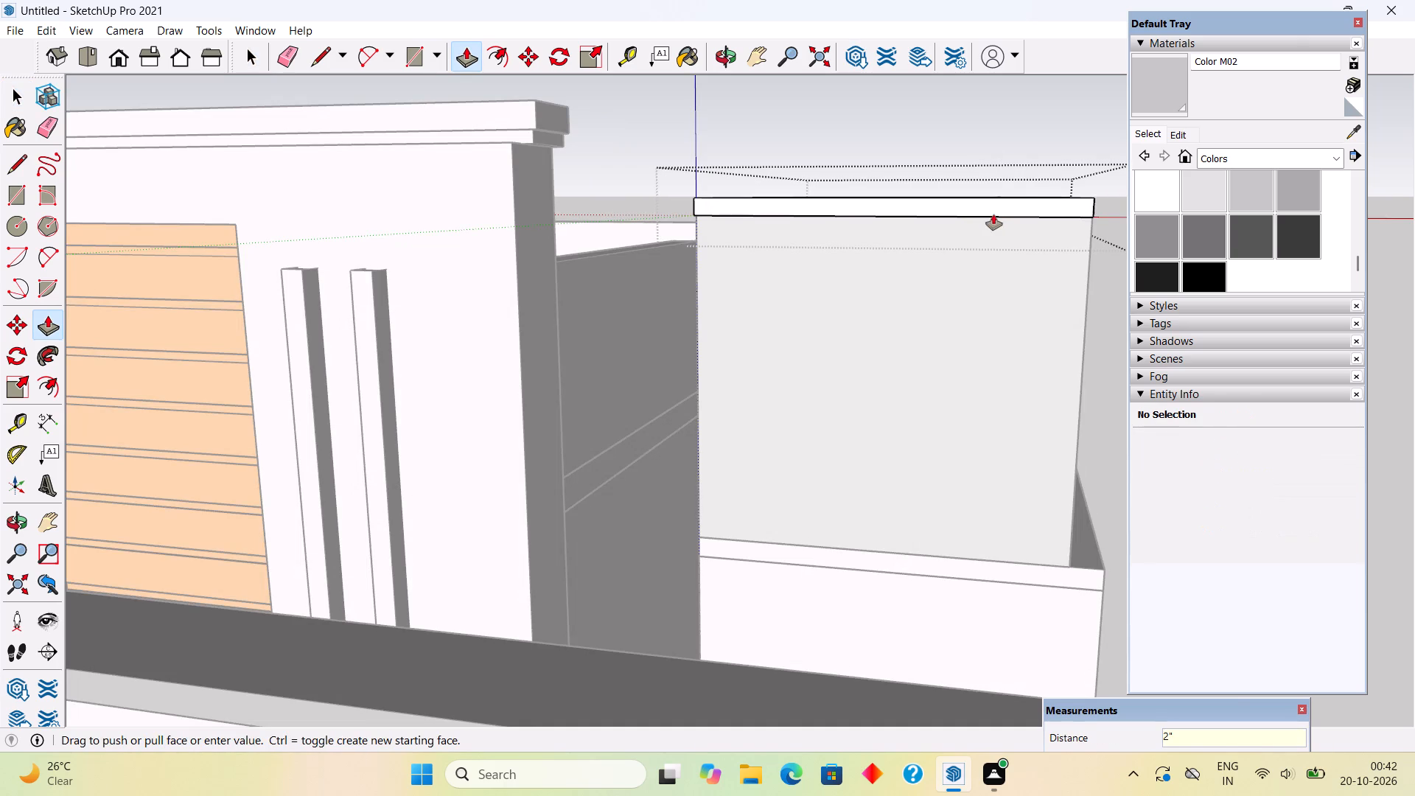
{"action": "middle_click_drag", "start_coordinate": [879, 223], "coordinate": [503, 212]}
{"action": "double_click", "coordinate": [620, 192]}
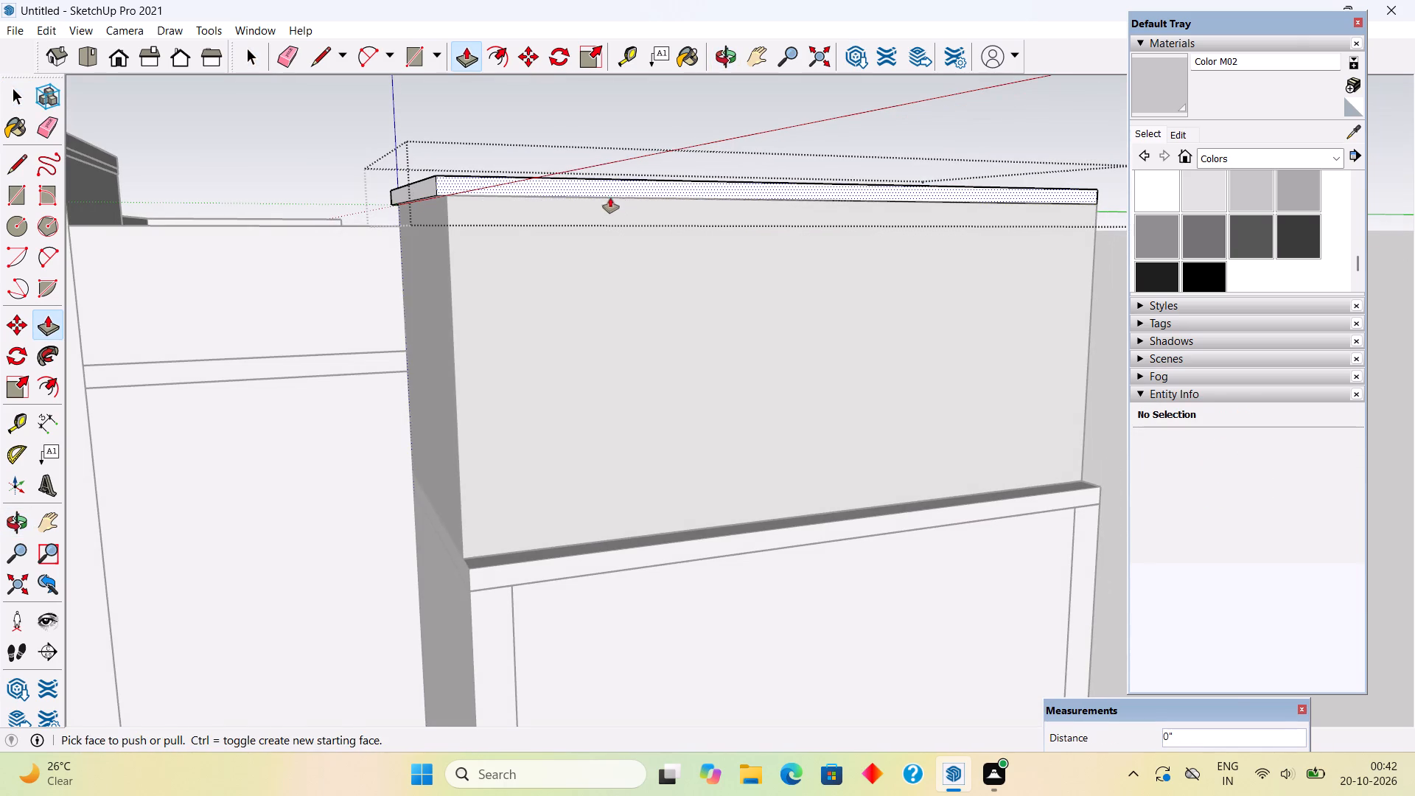
{"action": "middle_click_drag", "start_coordinate": [627, 387], "coordinate": [872, 404]}
{"action": "key", "text": "space"}
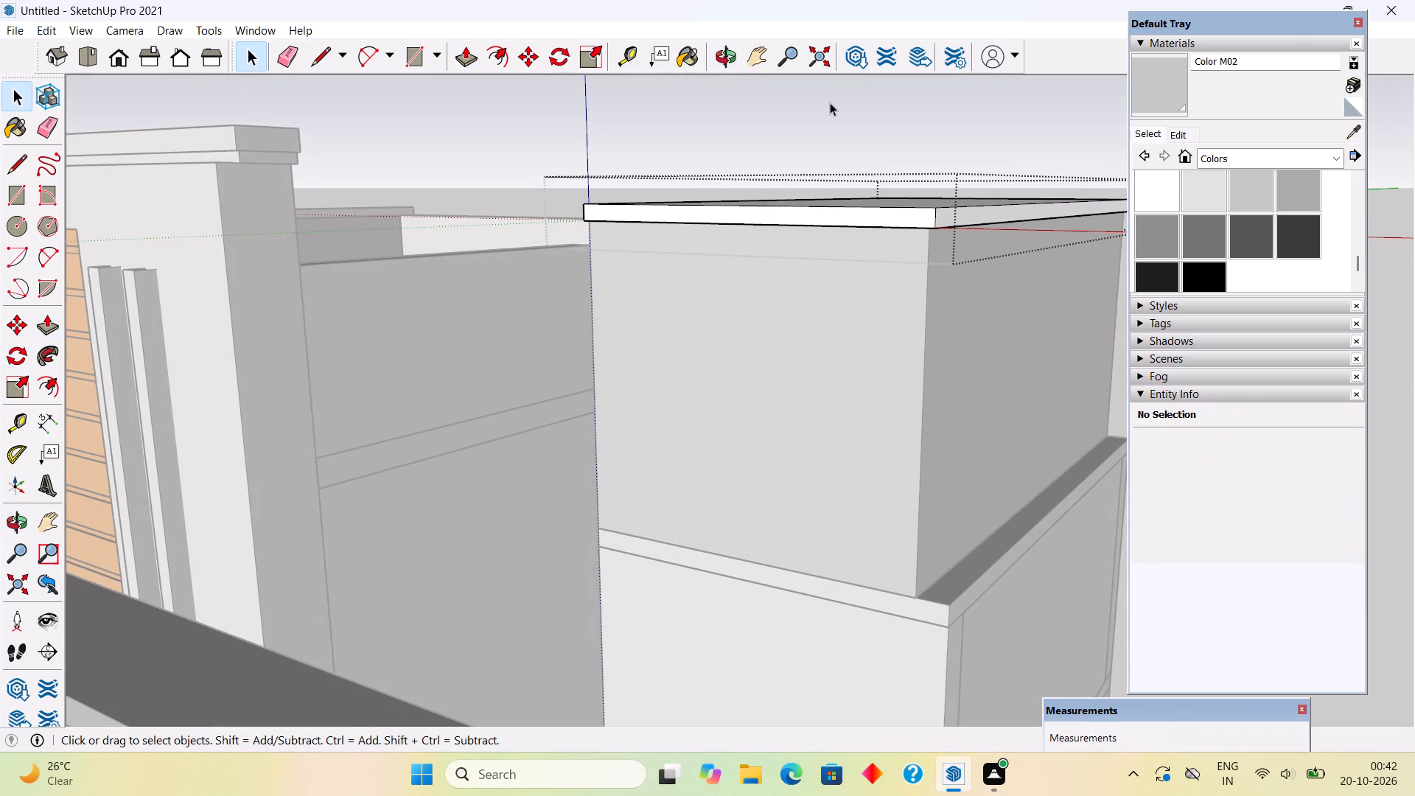
{"action": "left_click", "coordinate": [830, 102]}
Paint the front wall face of the tower around the tall orange cladding with Color M01.
{"action": "scroll", "coordinate": [815, 312], "scroll_direction": "down", "scroll_amount": 9}
{"action": "middle_click_drag", "start_coordinate": [609, 422], "coordinate": [856, 394]}
{"action": "scroll", "coordinate": [856, 394], "scroll_direction": "down", "scroll_amount": 2}
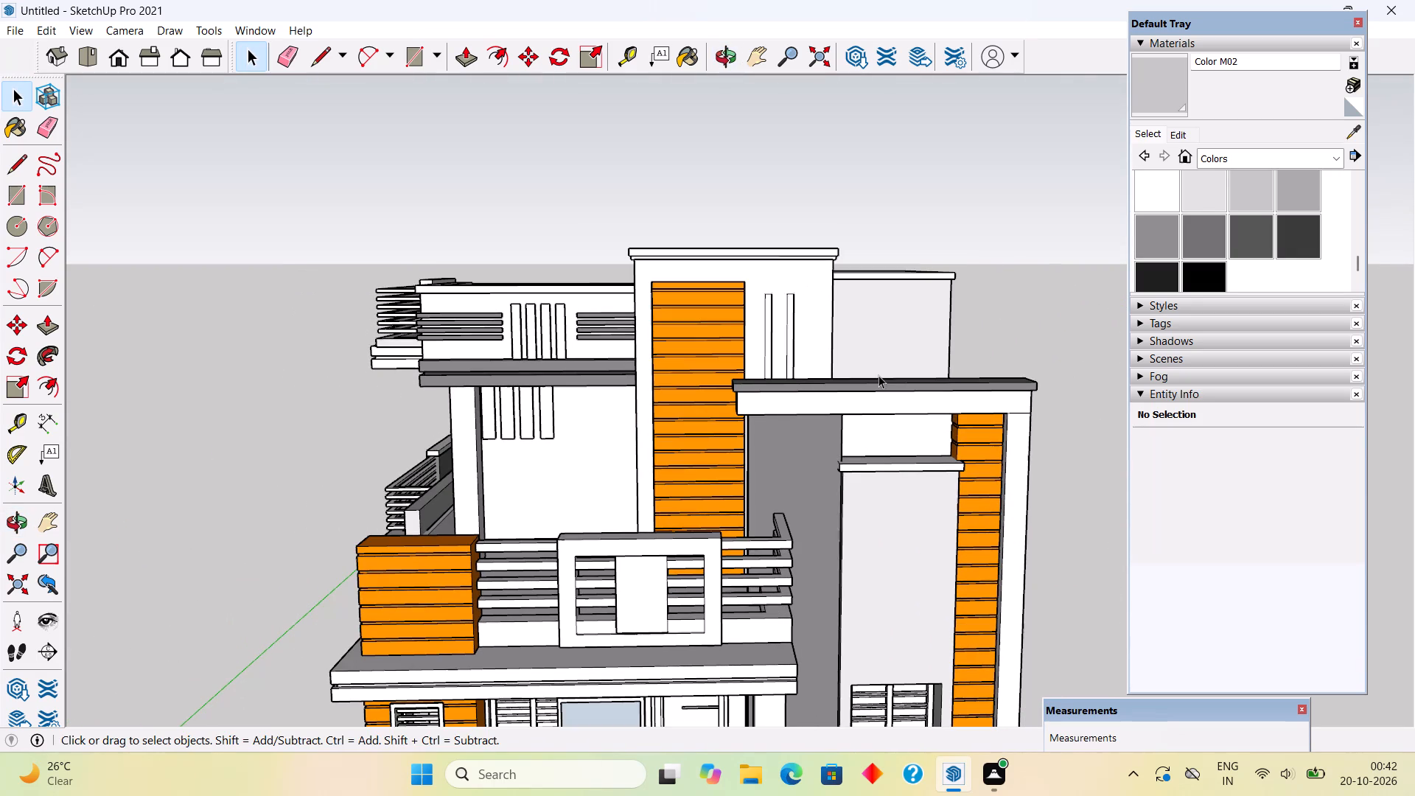
{"action": "left_click", "coordinate": [1195, 198]}
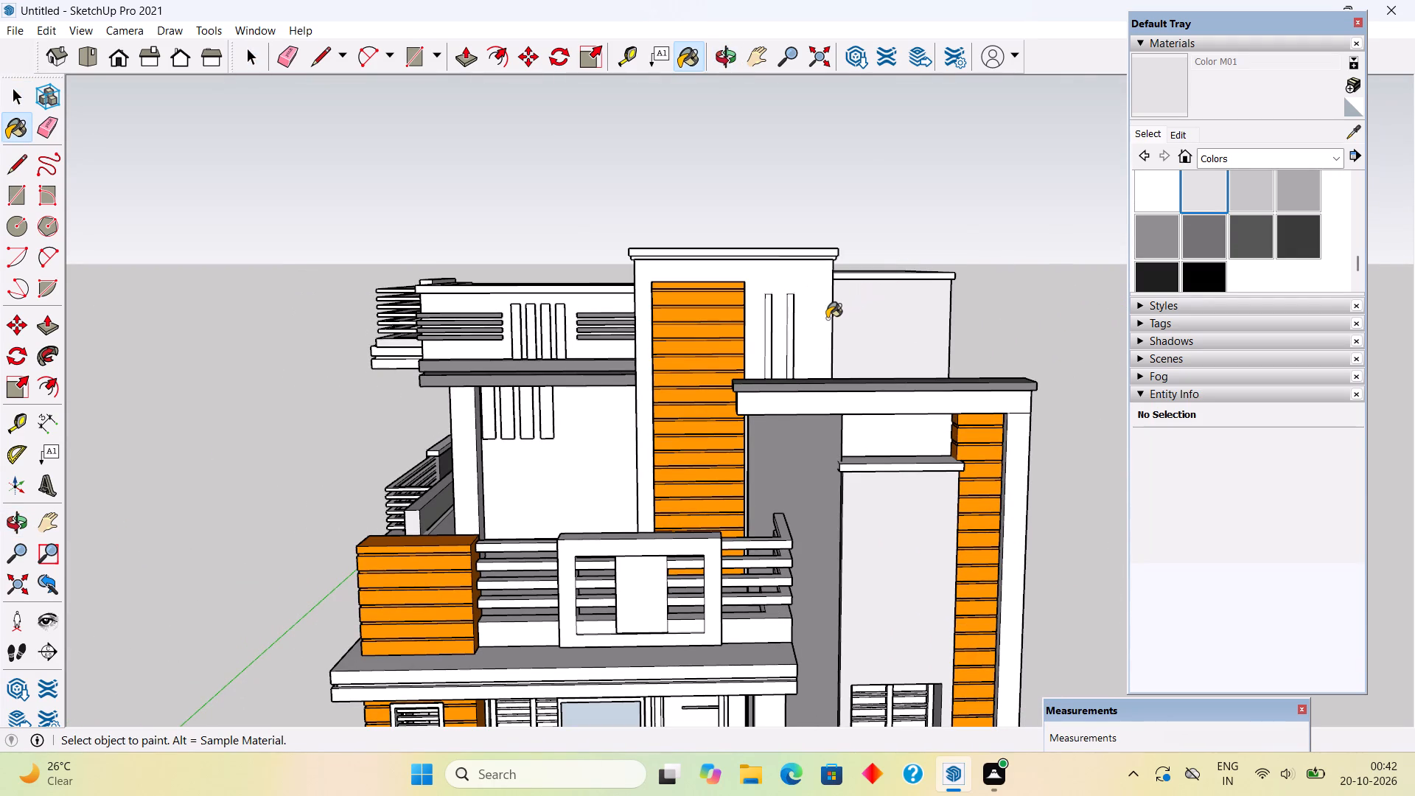
{"action": "left_click", "coordinate": [827, 318]}
{"action": "left_click", "coordinate": [820, 331]}
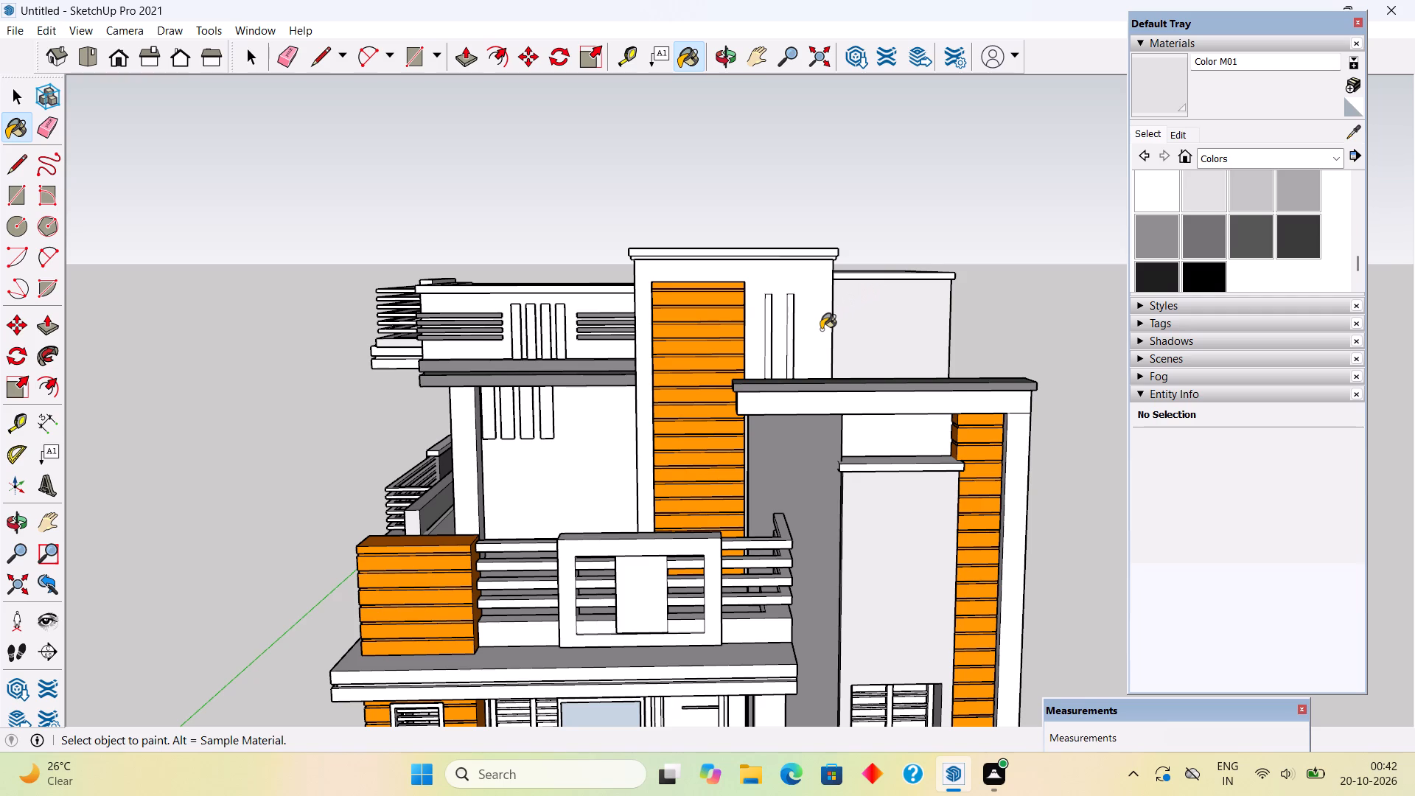
Paint the central panel of the front balcony's railing frame with Color M01.
{"action": "middle_click_drag", "start_coordinate": [714, 383], "coordinate": [1046, 419]}
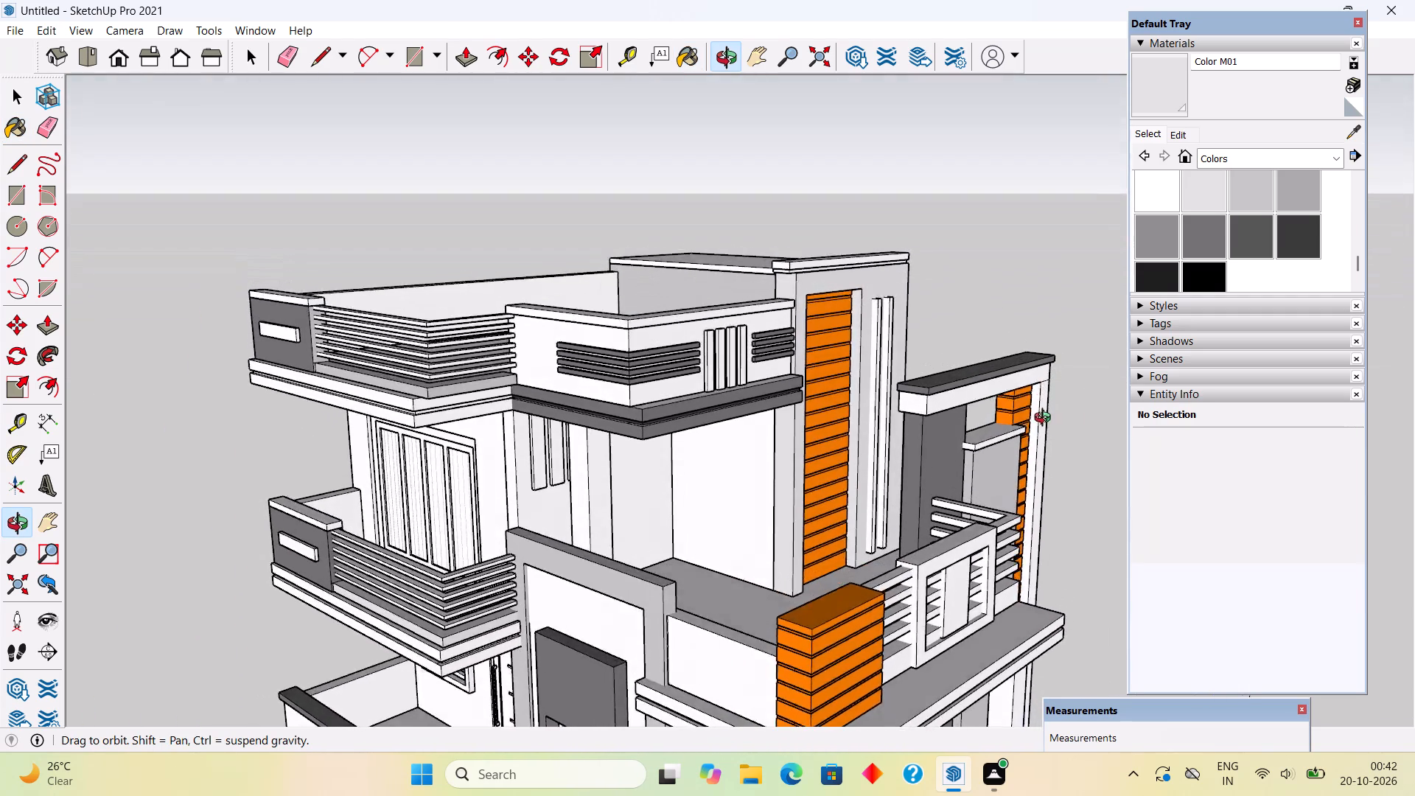
{"action": "middle_click_drag", "start_coordinate": [1046, 419], "coordinate": [979, 428]}
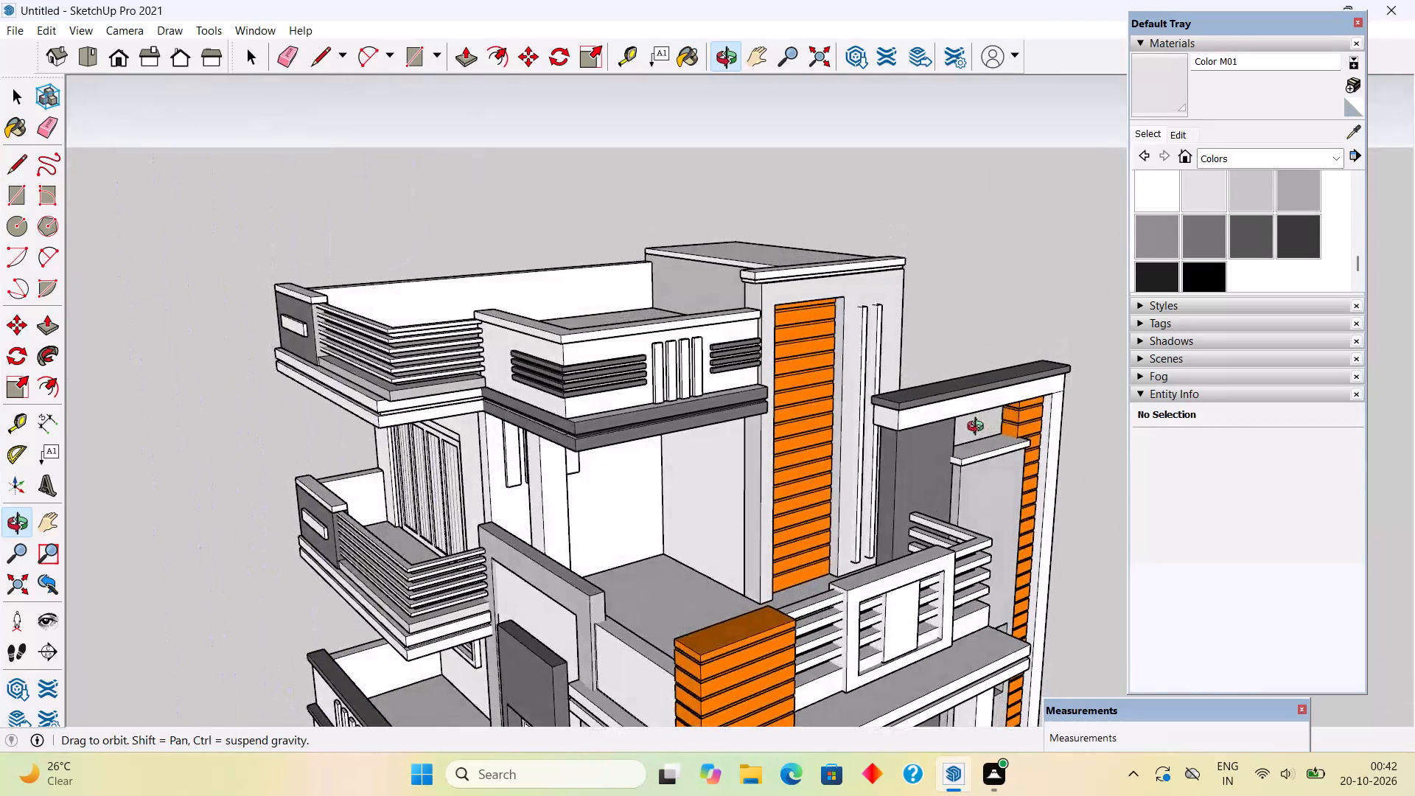
{"action": "middle_click_drag", "start_coordinate": [979, 428], "coordinate": [820, 419]}
{"action": "left_click", "coordinate": [749, 635]}
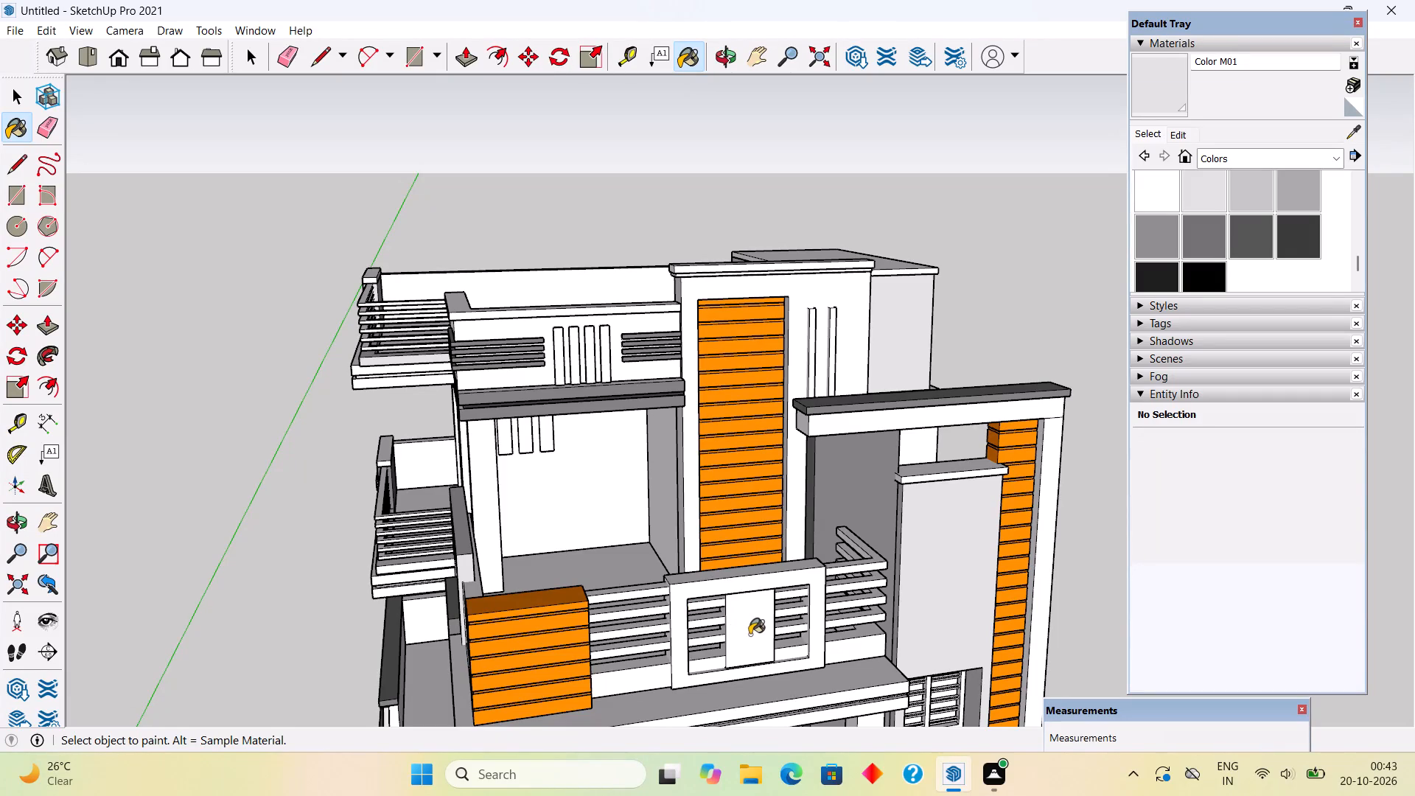
Paint the ground-floor entrance wall around the front door with the Tile material Roofing Slate Tan.
{"action": "middle_click_drag", "start_coordinate": [750, 634], "coordinate": [750, 545]}
{"action": "scroll", "coordinate": [750, 545], "scroll_direction": "down", "scroll_amount": 2}
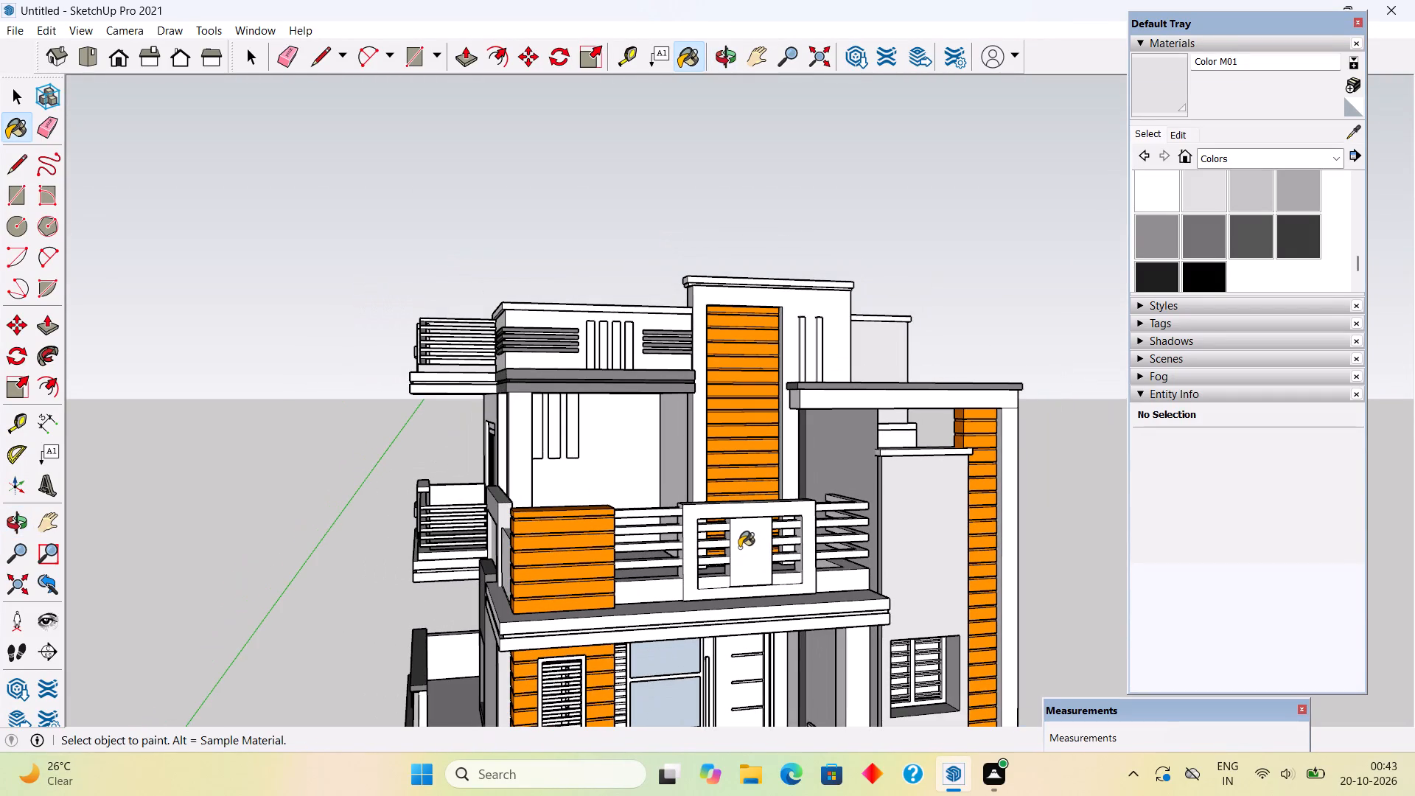
{"action": "scroll", "coordinate": [739, 548], "scroll_direction": "down", "scroll_amount": 2}
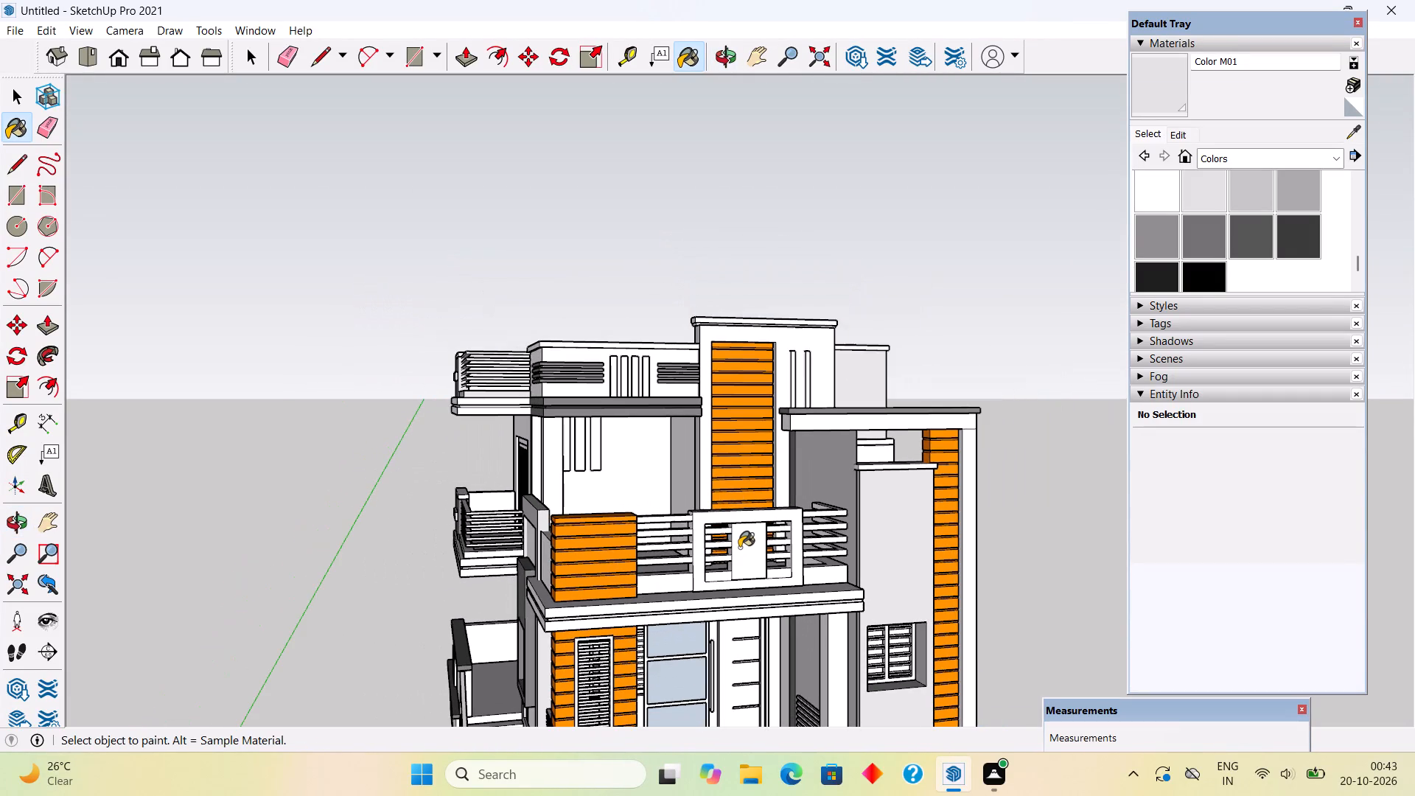
{"action": "middle_click_drag", "start_coordinate": [728, 582], "coordinate": [710, 445]}
{"action": "scroll", "coordinate": [710, 445], "scroll_direction": "down", "scroll_amount": 2}
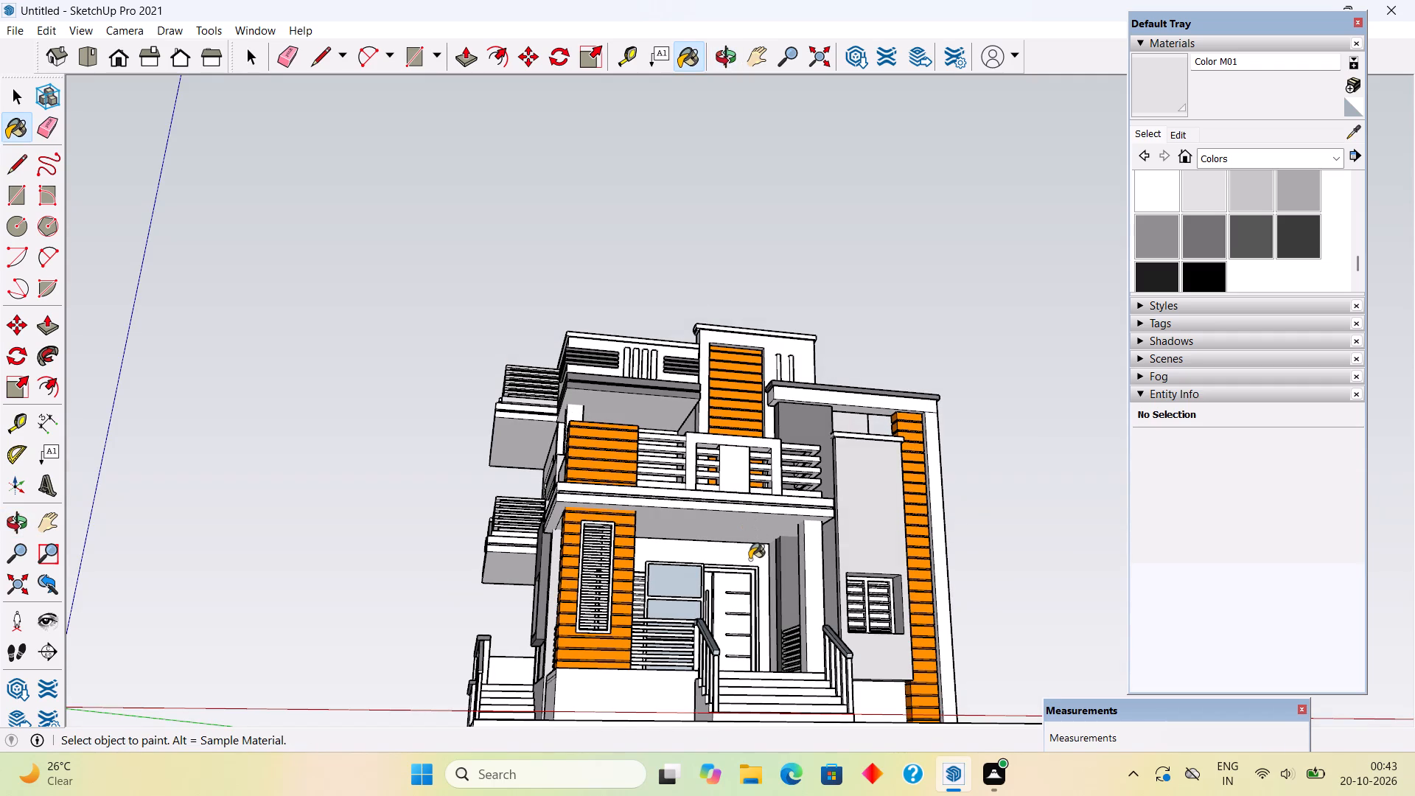
{"action": "key", "text": "space"}
{"action": "triple_click", "coordinate": [735, 547]}
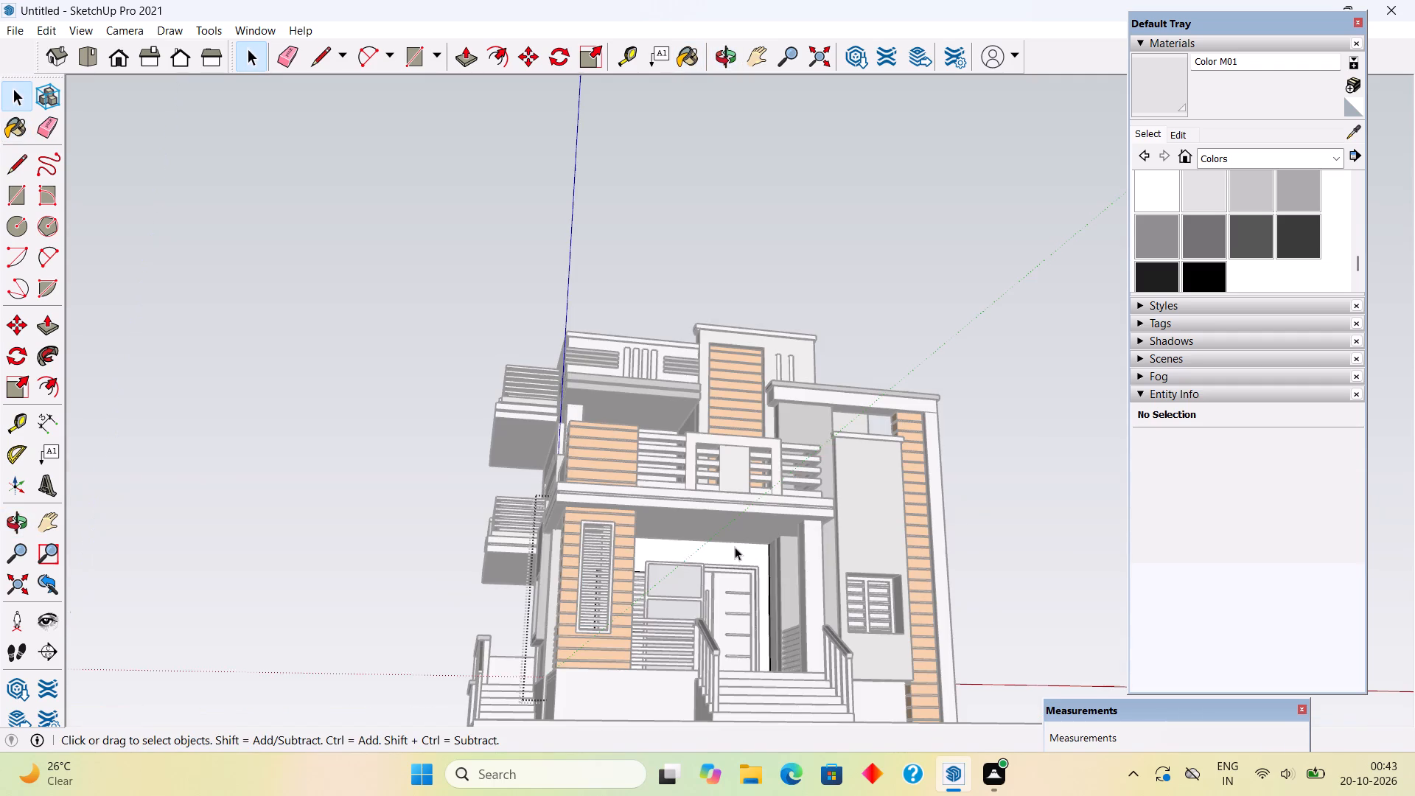
{"action": "scroll", "coordinate": [735, 547], "scroll_direction": "up", "scroll_amount": 4}
{"action": "left_click", "coordinate": [735, 547]}
{"action": "middle_click_drag", "start_coordinate": [727, 601], "coordinate": [707, 680]}
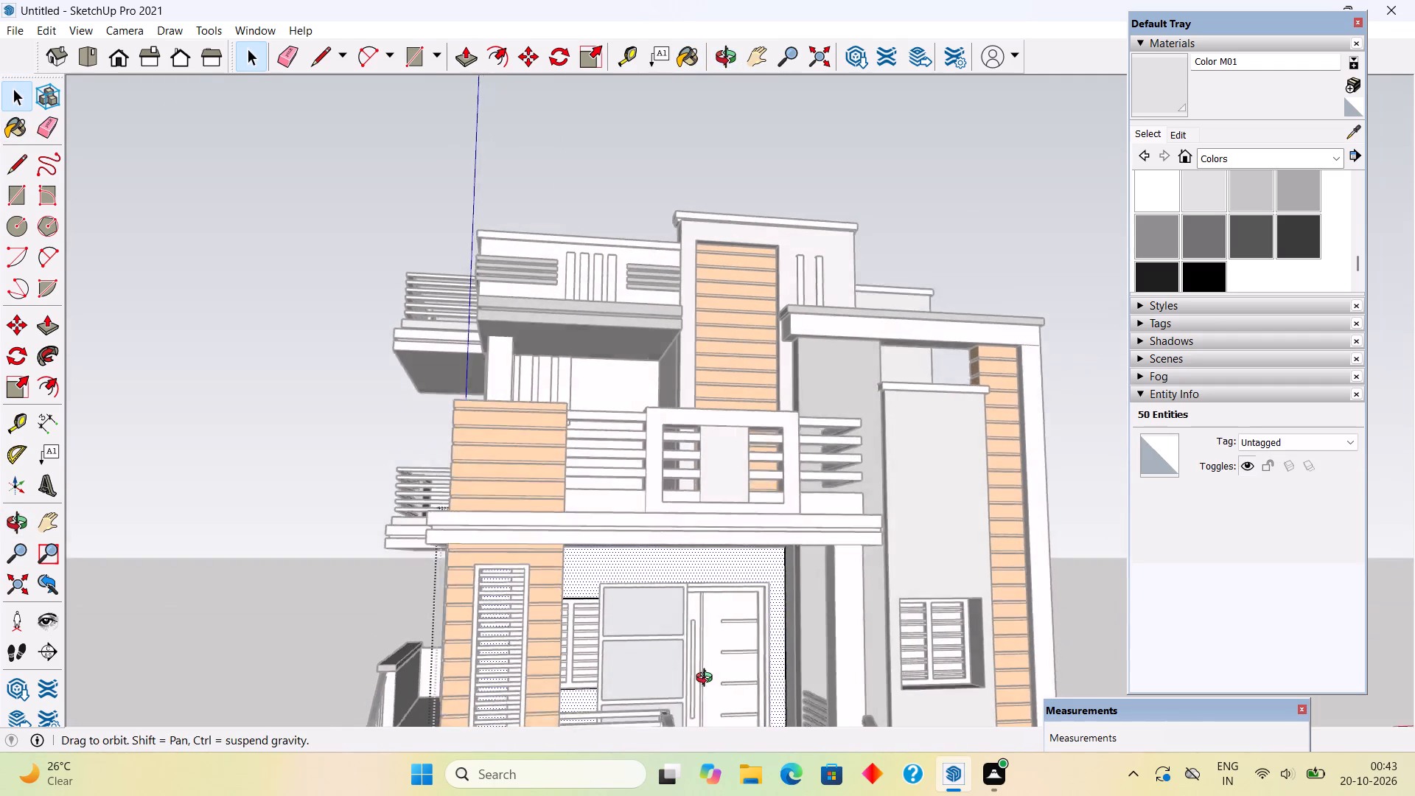
{"action": "middle_click_drag", "start_coordinate": [707, 680], "coordinate": [700, 718]}
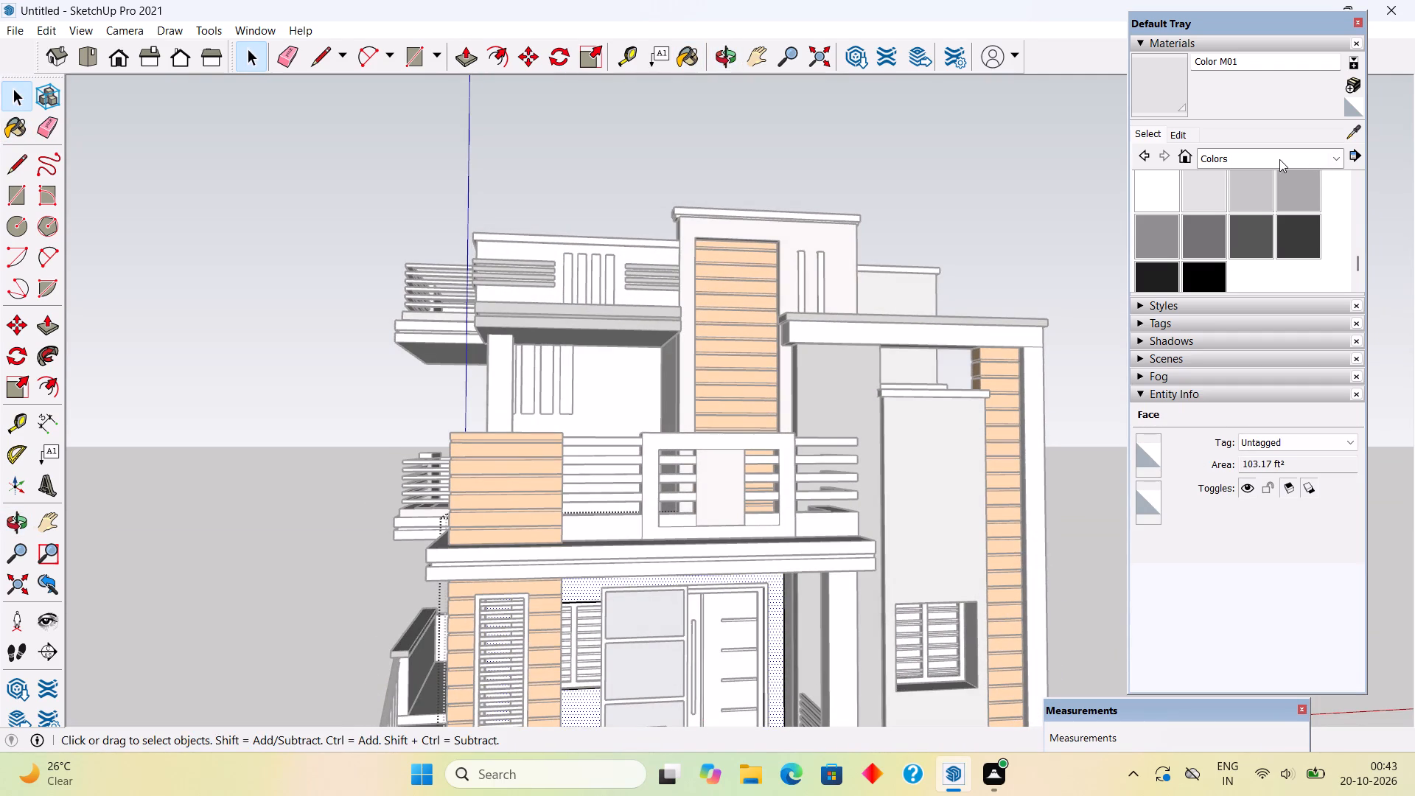
{"action": "left_click", "coordinate": [1279, 159]}
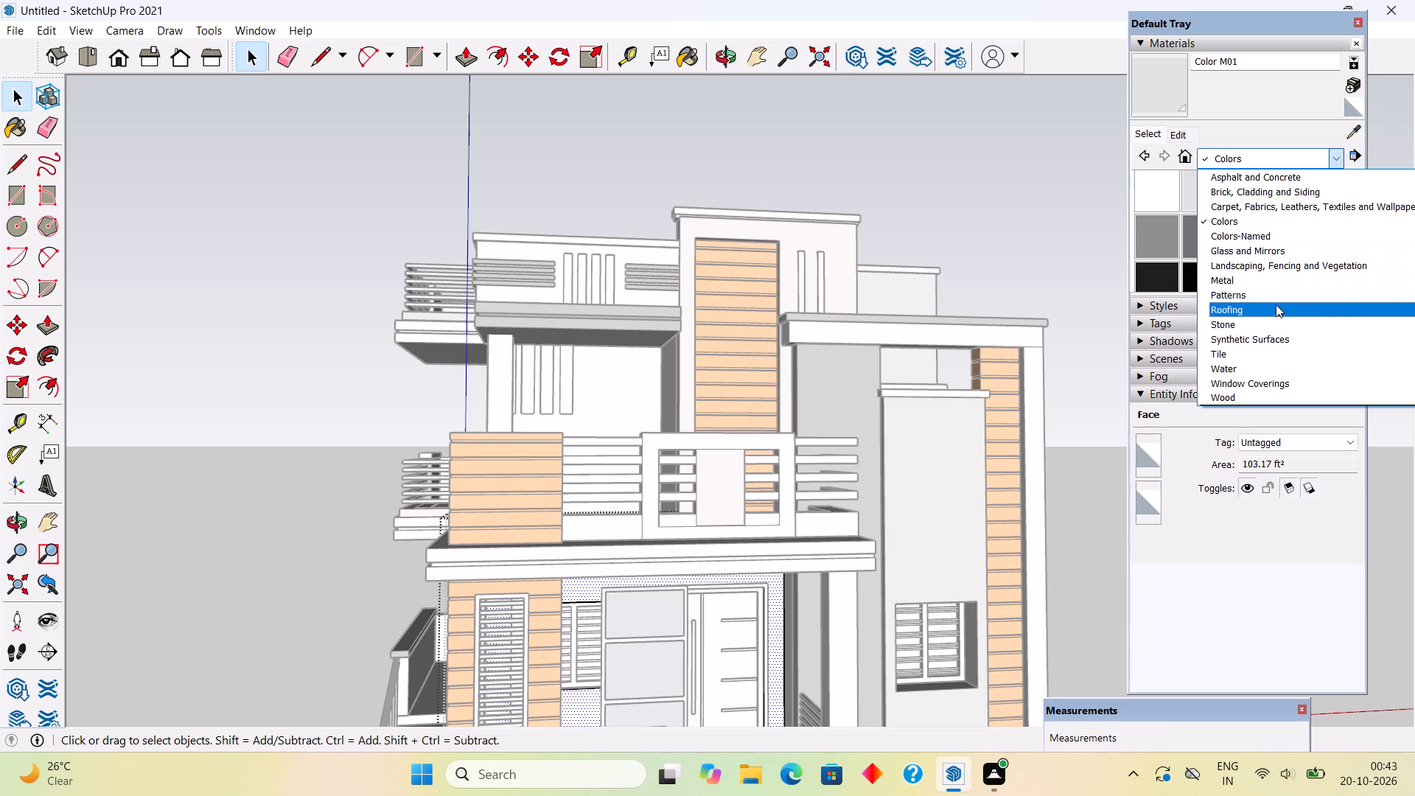
{"action": "left_click", "coordinate": [1263, 354]}
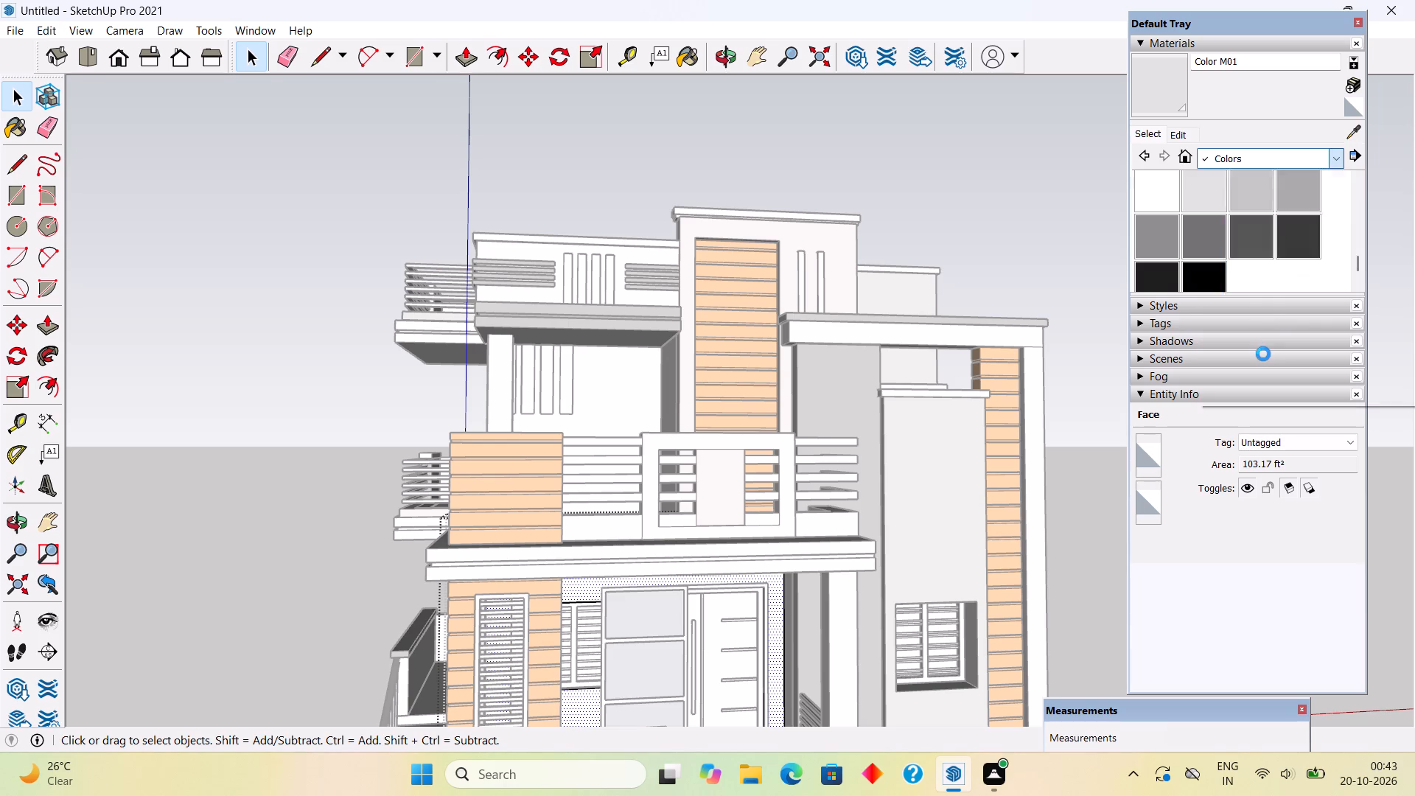
{"action": "scroll", "coordinate": [1230, 234], "scroll_direction": "down", "scroll_amount": 2}
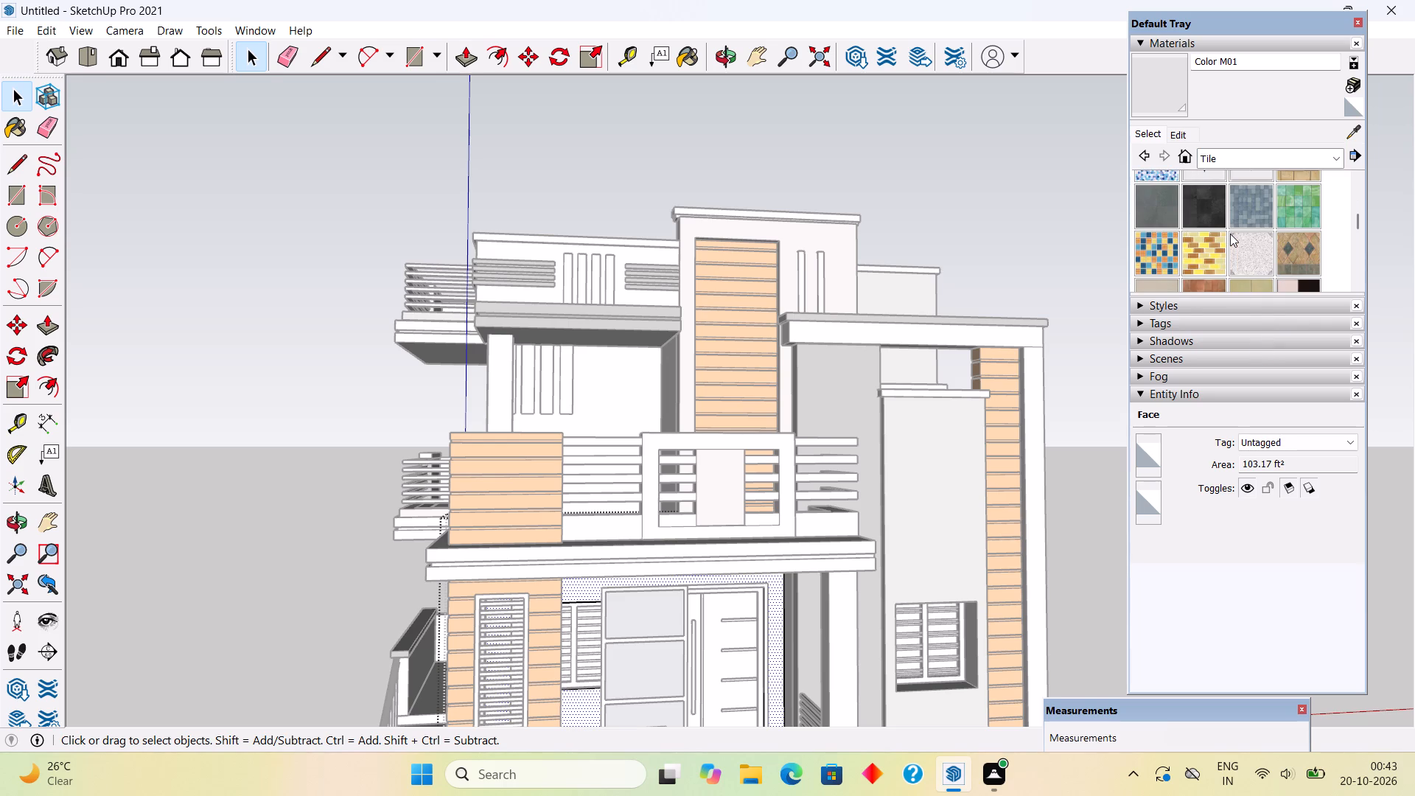
{"action": "scroll", "coordinate": [1231, 231], "scroll_direction": "up", "scroll_amount": 1}
{"action": "left_click", "coordinate": [1304, 245]}
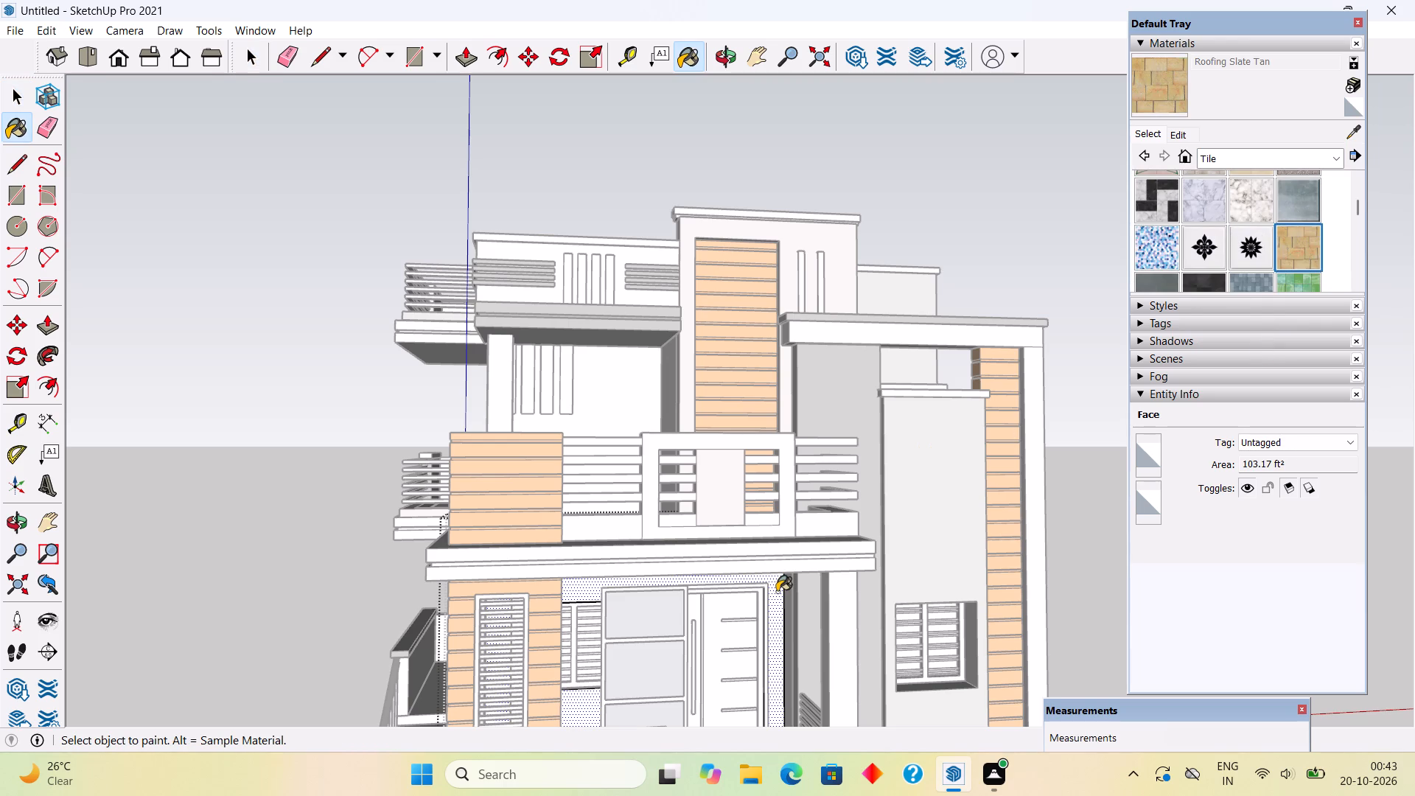
{"action": "left_click", "coordinate": [777, 592]}
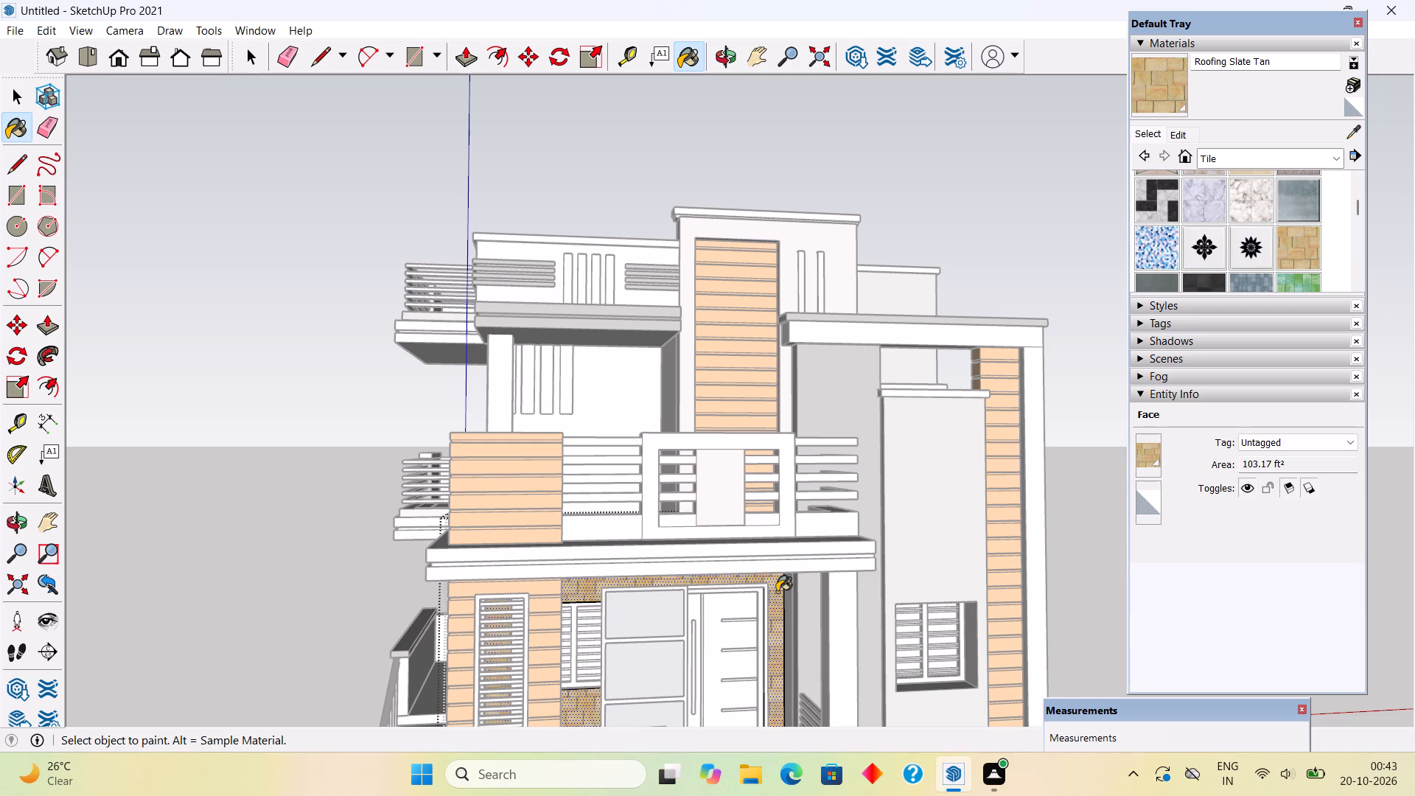
{"action": "scroll", "coordinate": [777, 592], "scroll_direction": "down", "scroll_amount": 2}
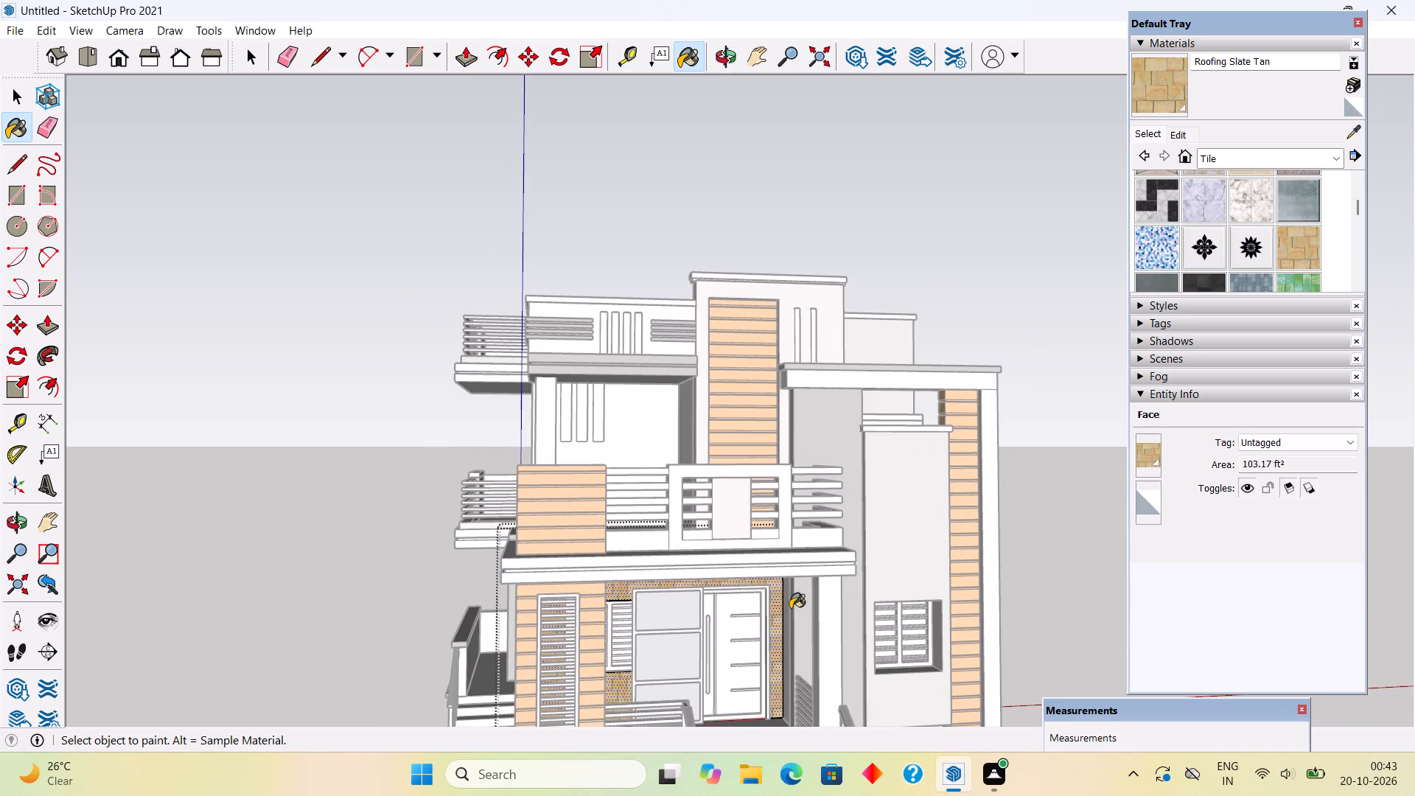
{"action": "key", "text": "space"}
{"action": "left_click", "coordinate": [1007, 566]}
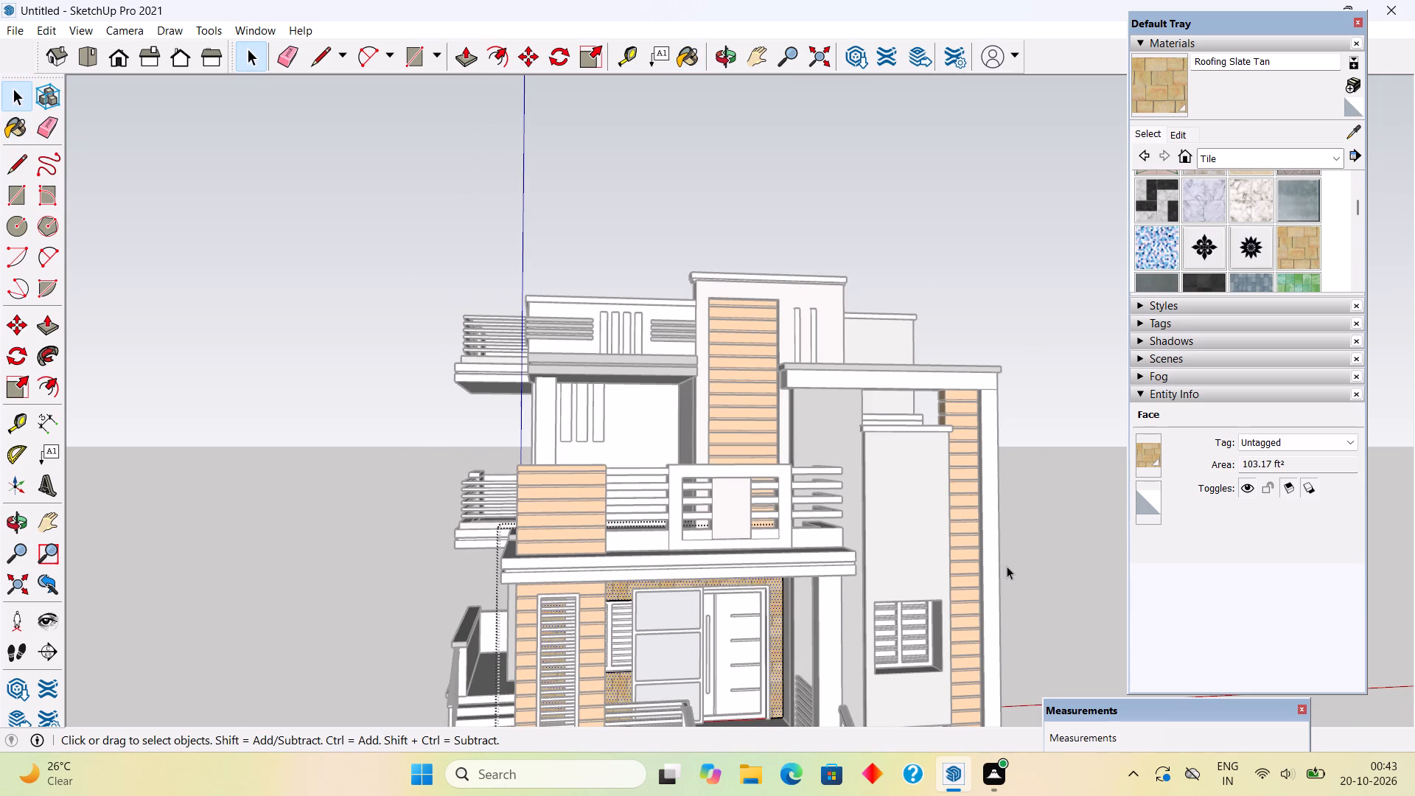
Paint the narrow side wall adjoining the entrance wall, beside the front door, with Roofing Slate Tan.
{"action": "middle_click_drag", "start_coordinate": [725, 681], "coordinate": [903, 597]}
{"action": "scroll", "coordinate": [850, 638], "scroll_direction": "up", "scroll_amount": 3}
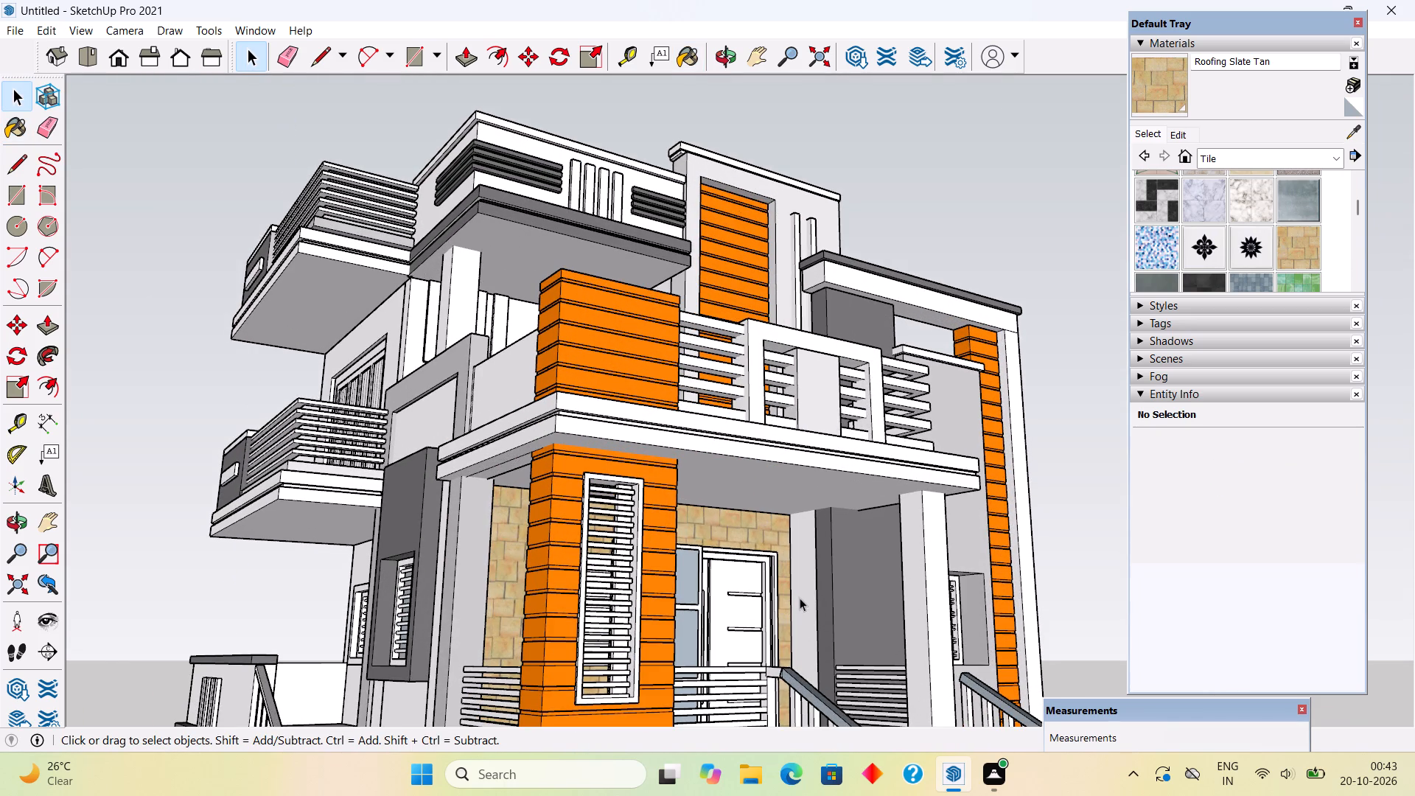
{"action": "triple_click", "coordinate": [800, 598]}
{"action": "left_click", "coordinate": [800, 598]}
{"action": "left_click", "coordinate": [800, 598]}
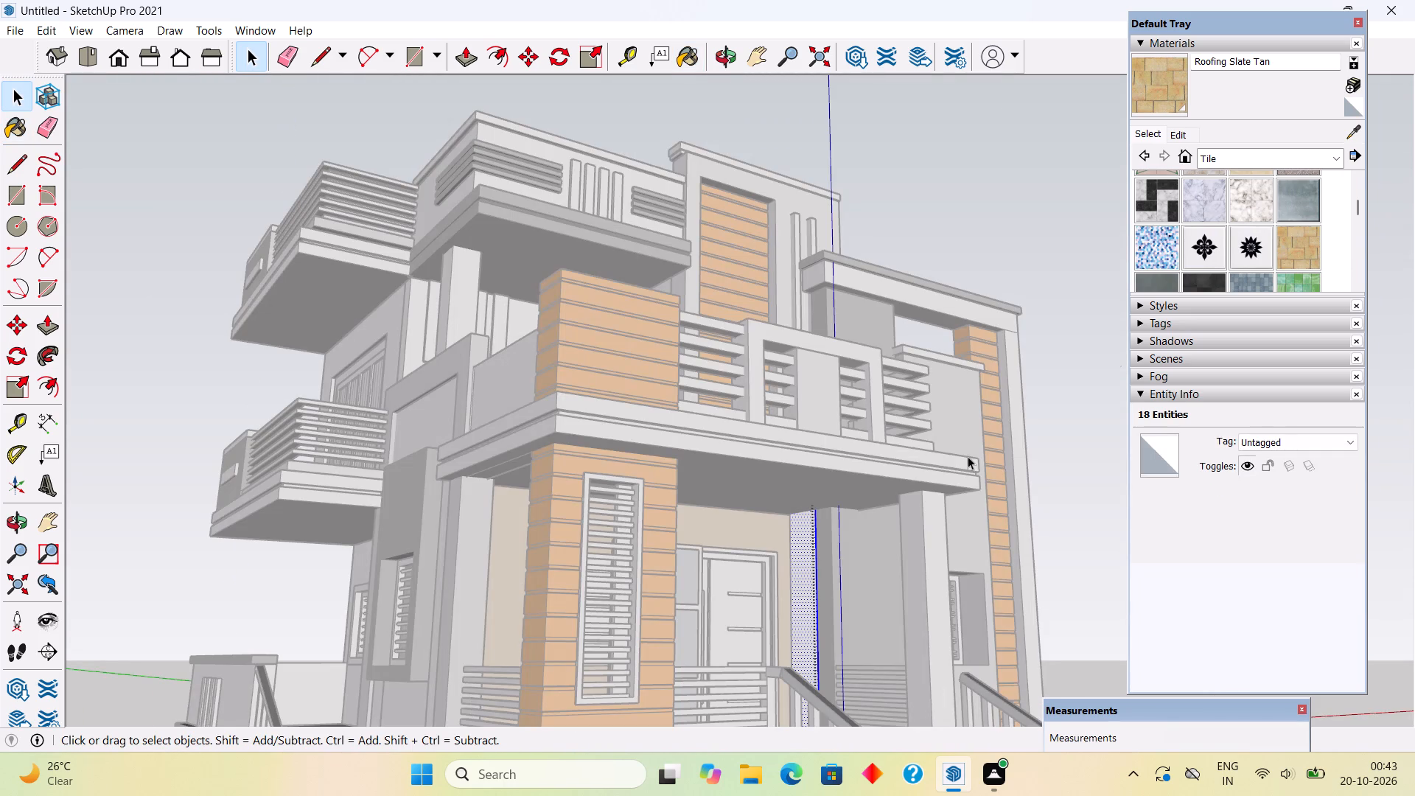
{"action": "left_click", "coordinate": [1304, 229]}
{"action": "left_click", "coordinate": [801, 571]}
{"action": "key", "text": "space"}
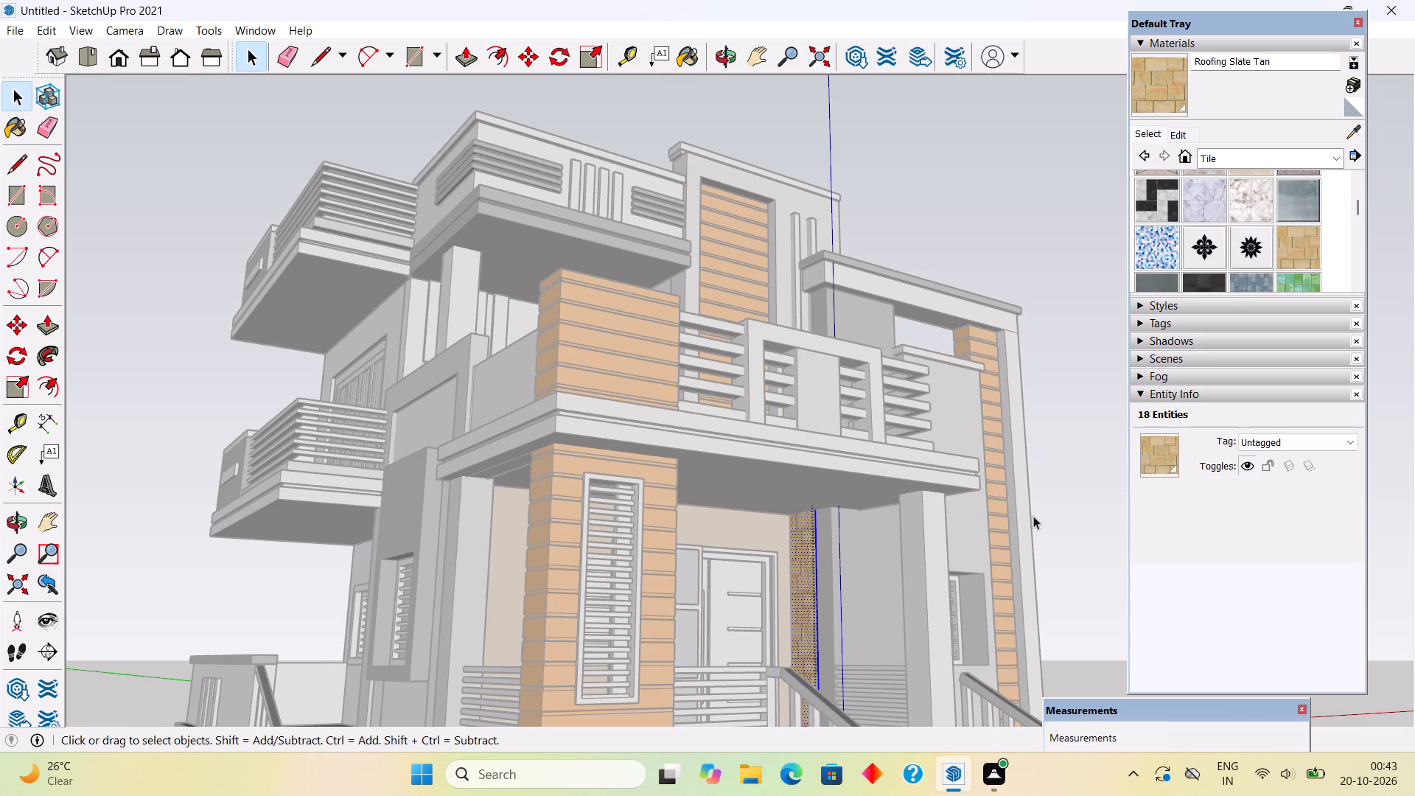
{"action": "left_click", "coordinate": [1044, 506]}
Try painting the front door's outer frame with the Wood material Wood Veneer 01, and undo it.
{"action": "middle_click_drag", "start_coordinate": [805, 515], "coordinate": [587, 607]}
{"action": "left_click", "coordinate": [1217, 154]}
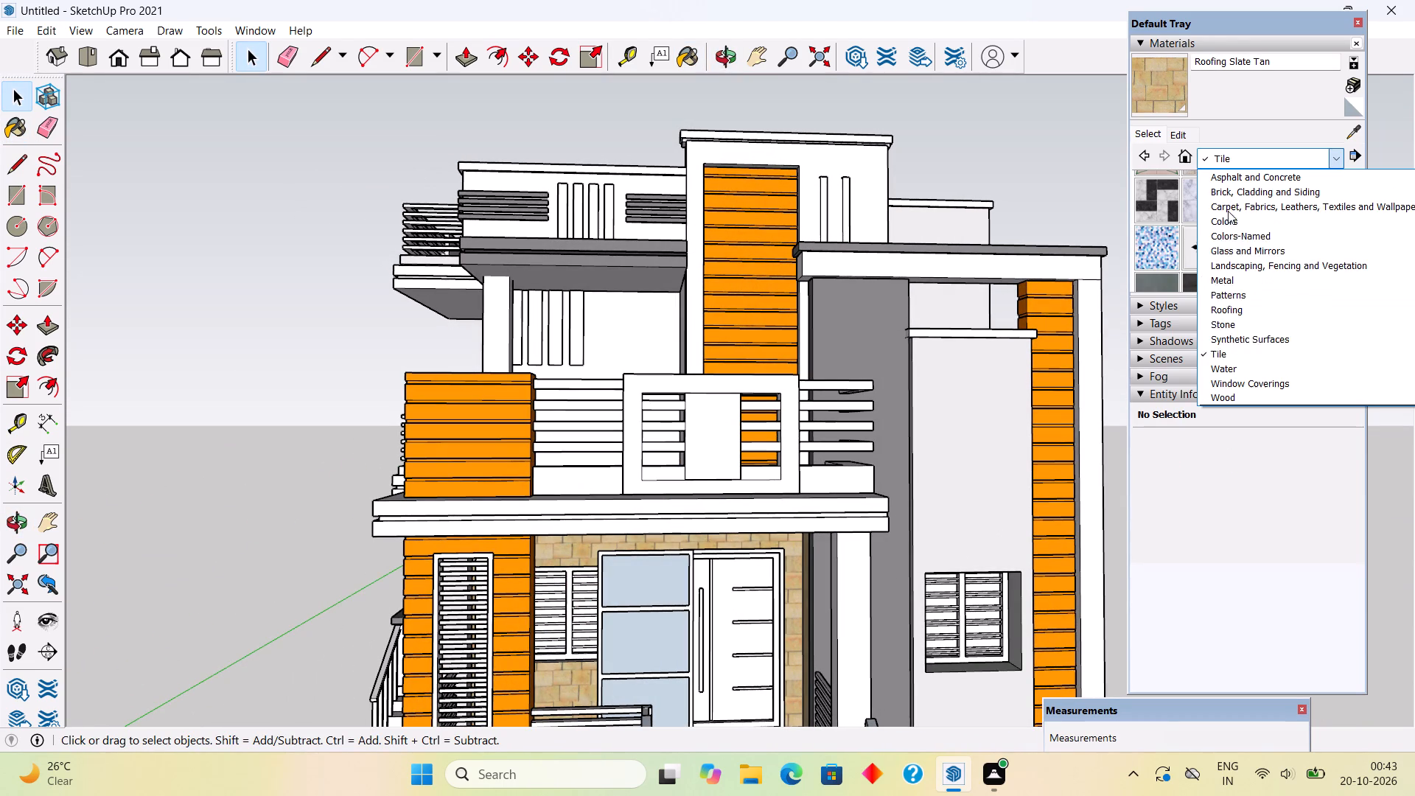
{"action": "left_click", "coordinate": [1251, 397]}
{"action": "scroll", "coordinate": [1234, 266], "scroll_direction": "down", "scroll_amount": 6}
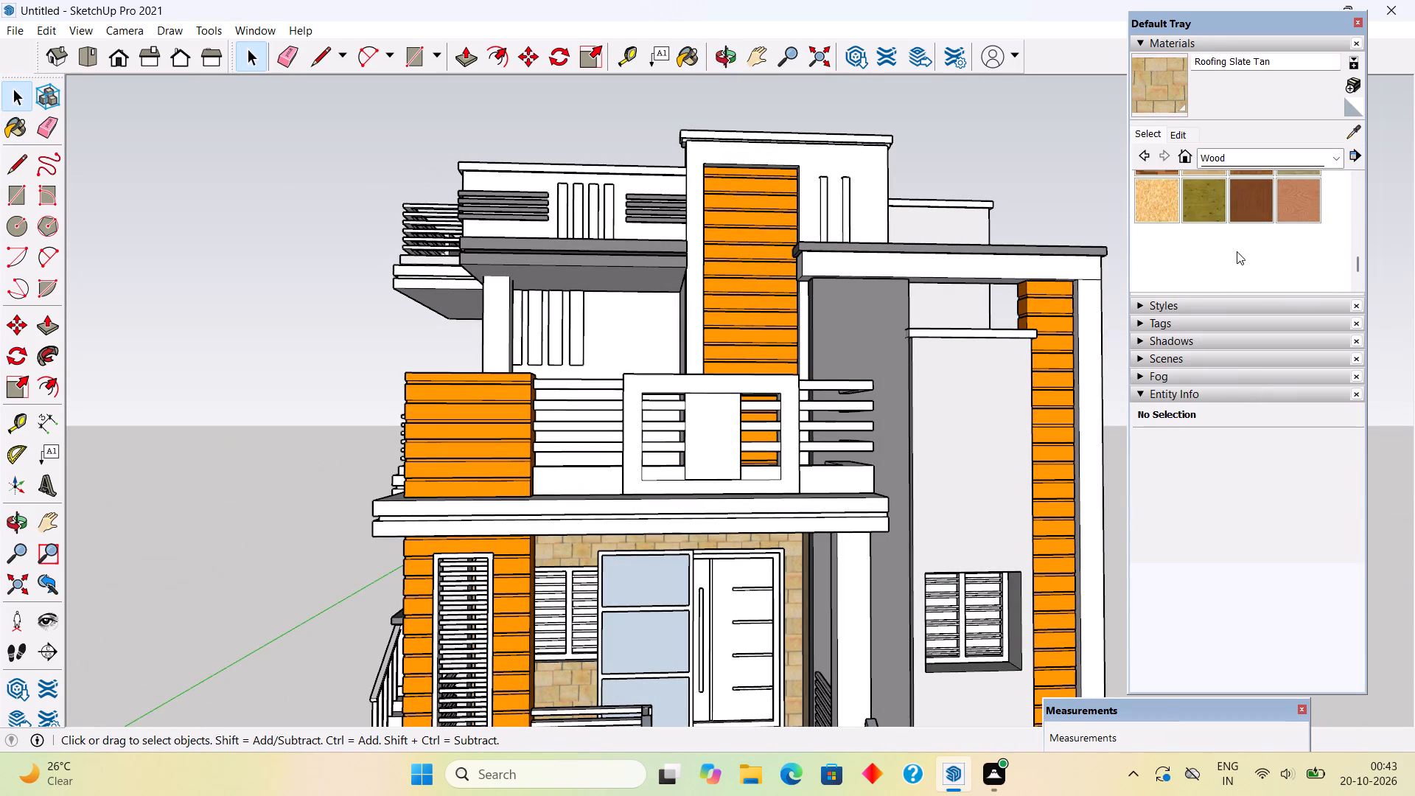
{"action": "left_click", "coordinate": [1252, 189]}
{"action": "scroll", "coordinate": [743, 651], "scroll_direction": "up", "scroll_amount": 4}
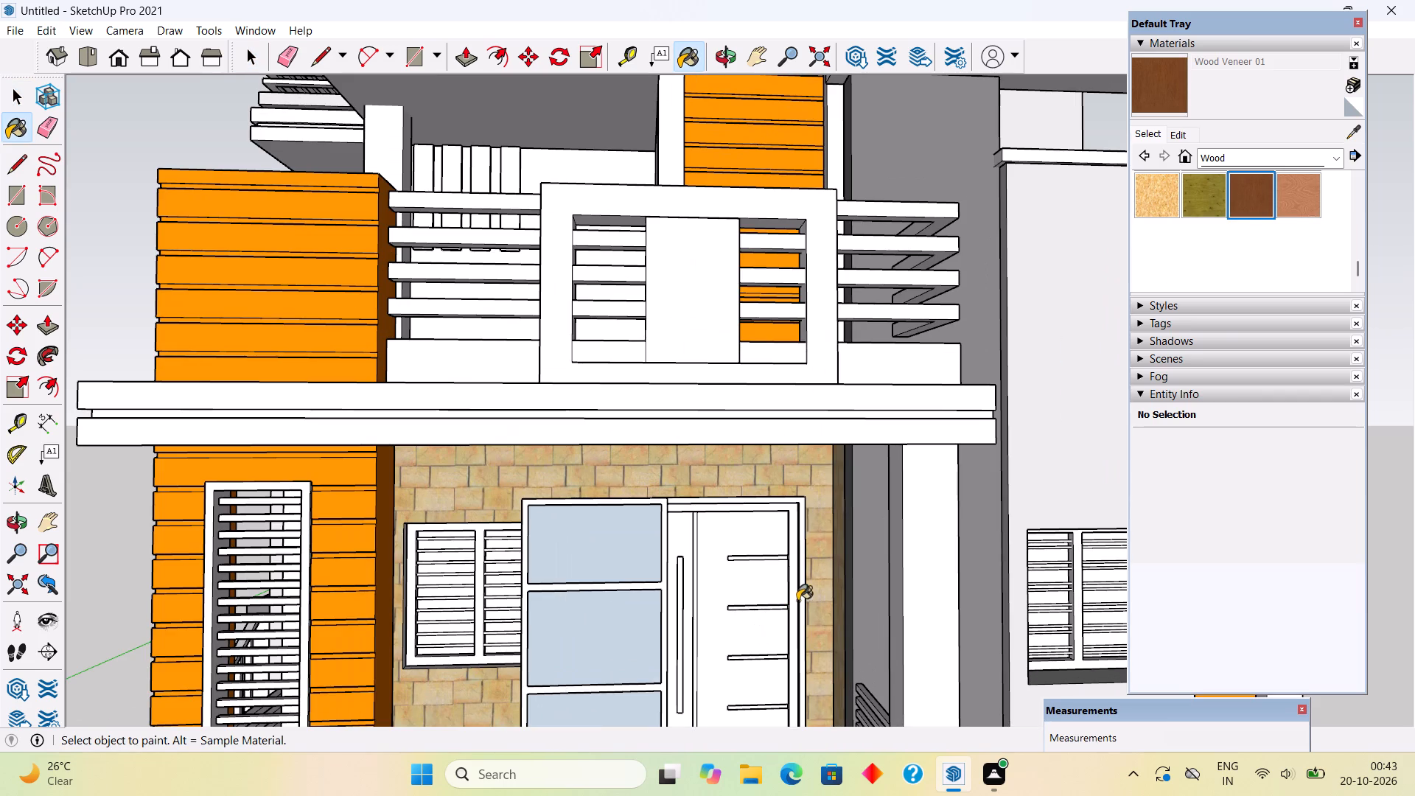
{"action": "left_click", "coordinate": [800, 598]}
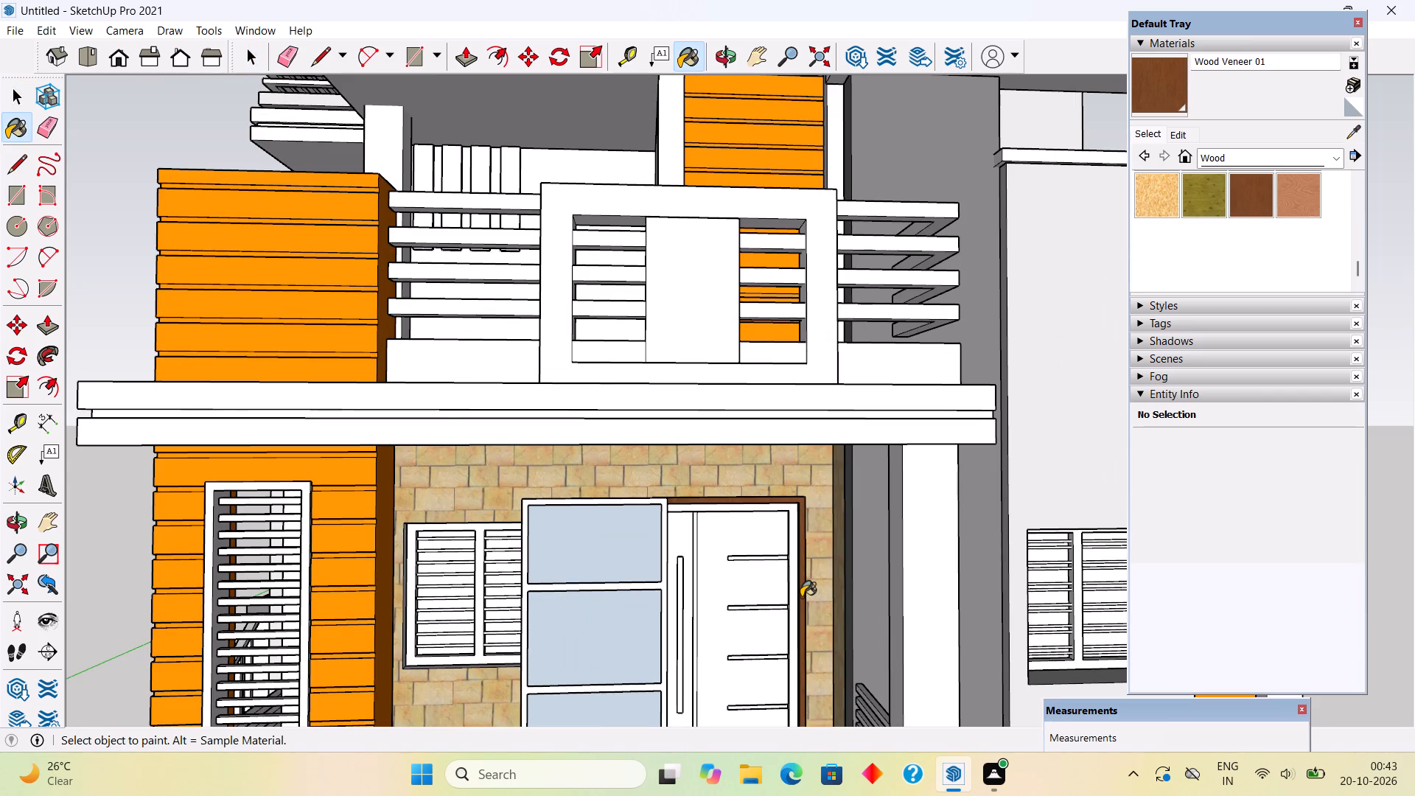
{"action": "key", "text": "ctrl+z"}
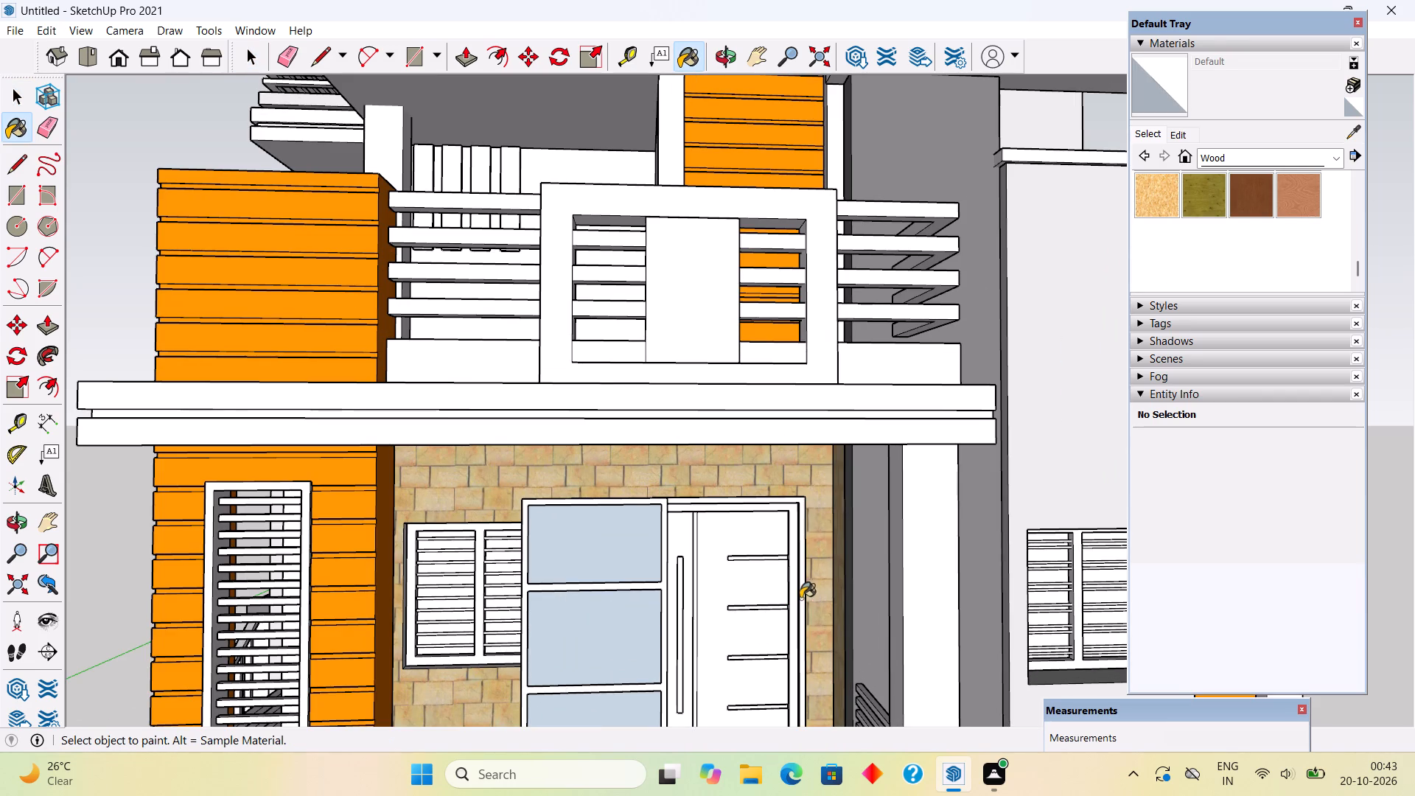
Paint all connected faces of the front door's inner frame with Wood Veneer 01.
{"action": "left_click", "coordinate": [792, 610]}
{"action": "scroll", "coordinate": [792, 610], "scroll_direction": "up", "scroll_amount": 4}
{"action": "left_click", "coordinate": [792, 610]}
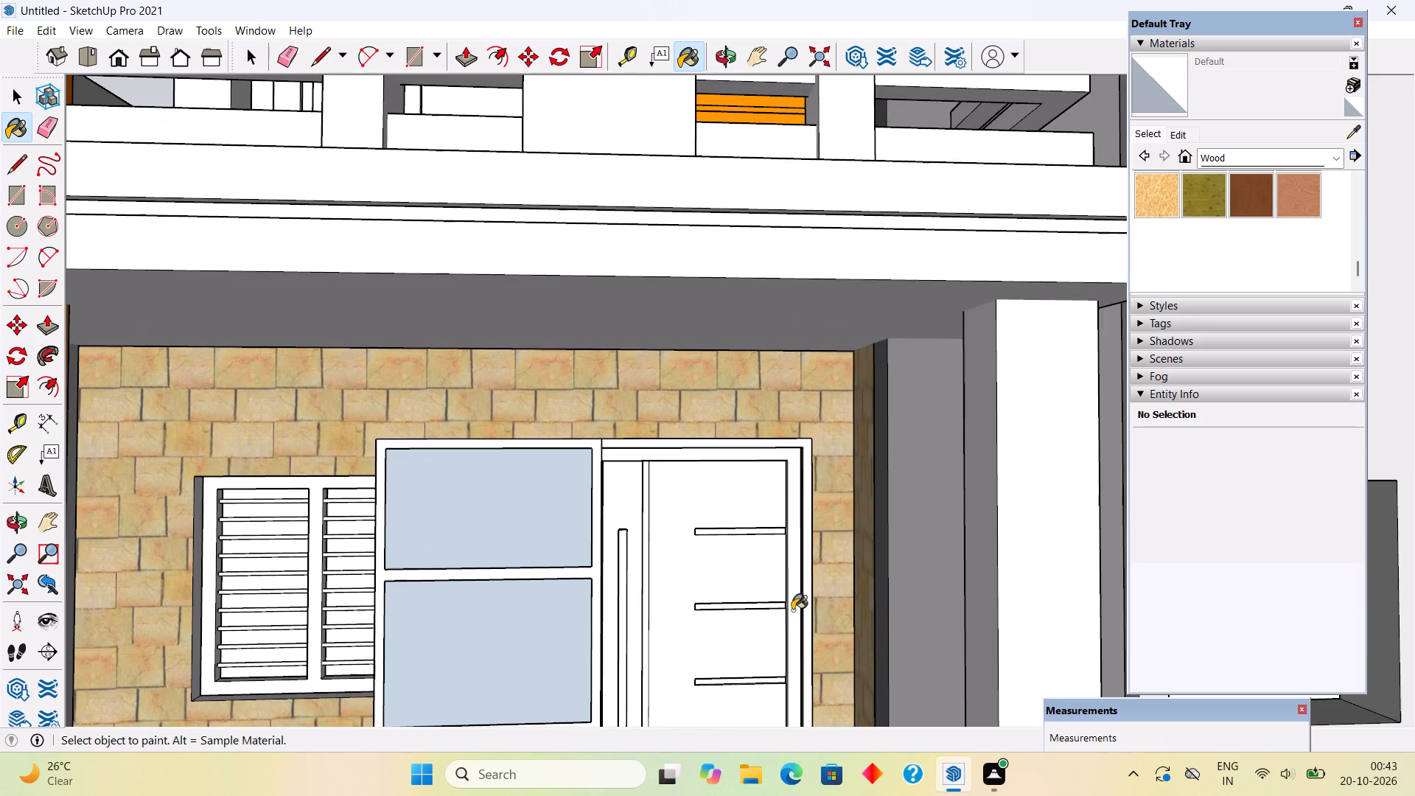
{"action": "scroll", "coordinate": [792, 610], "scroll_direction": "up", "scroll_amount": 8}
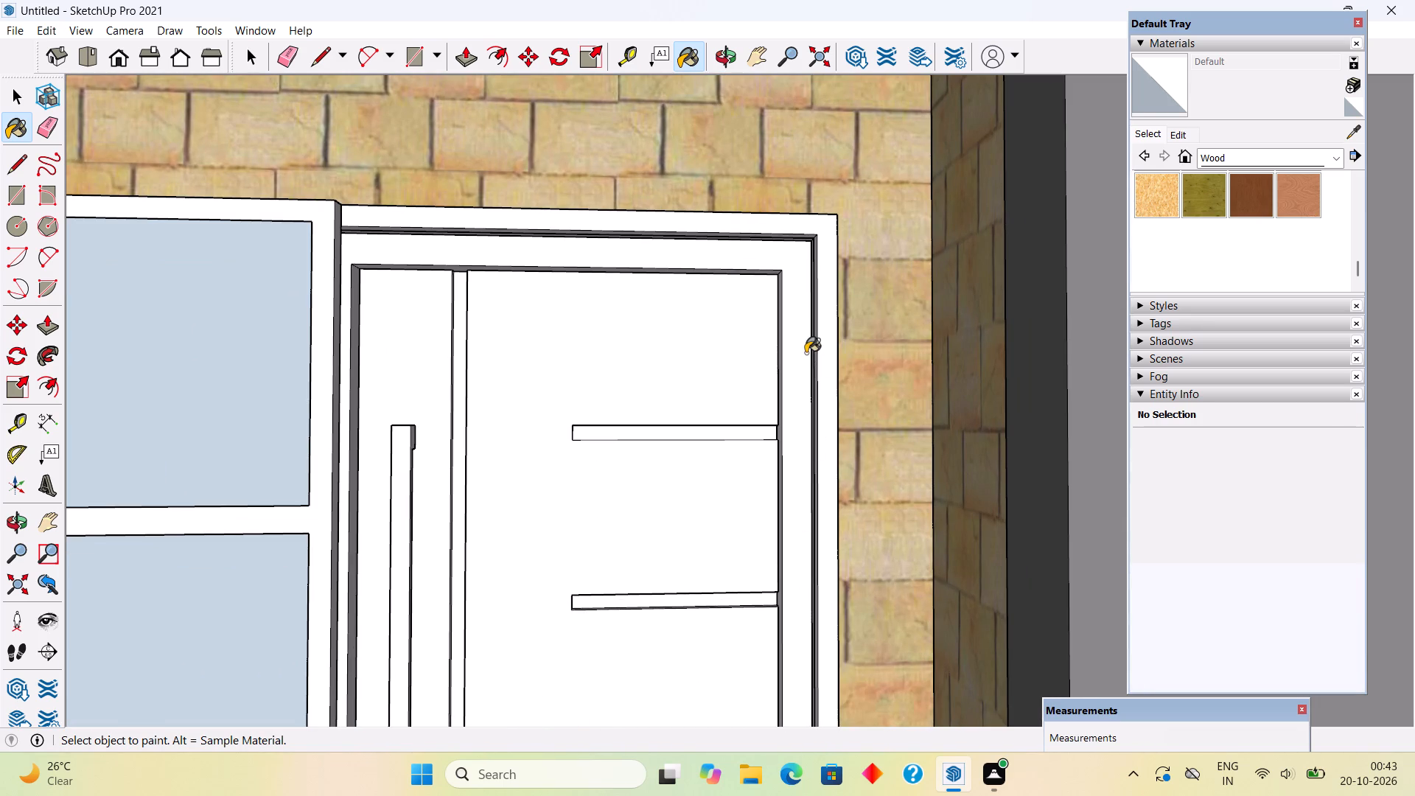
{"action": "left_click", "coordinate": [794, 356]}
{"action": "key", "text": "space"}
{"action": "triple_click", "coordinate": [794, 356]}
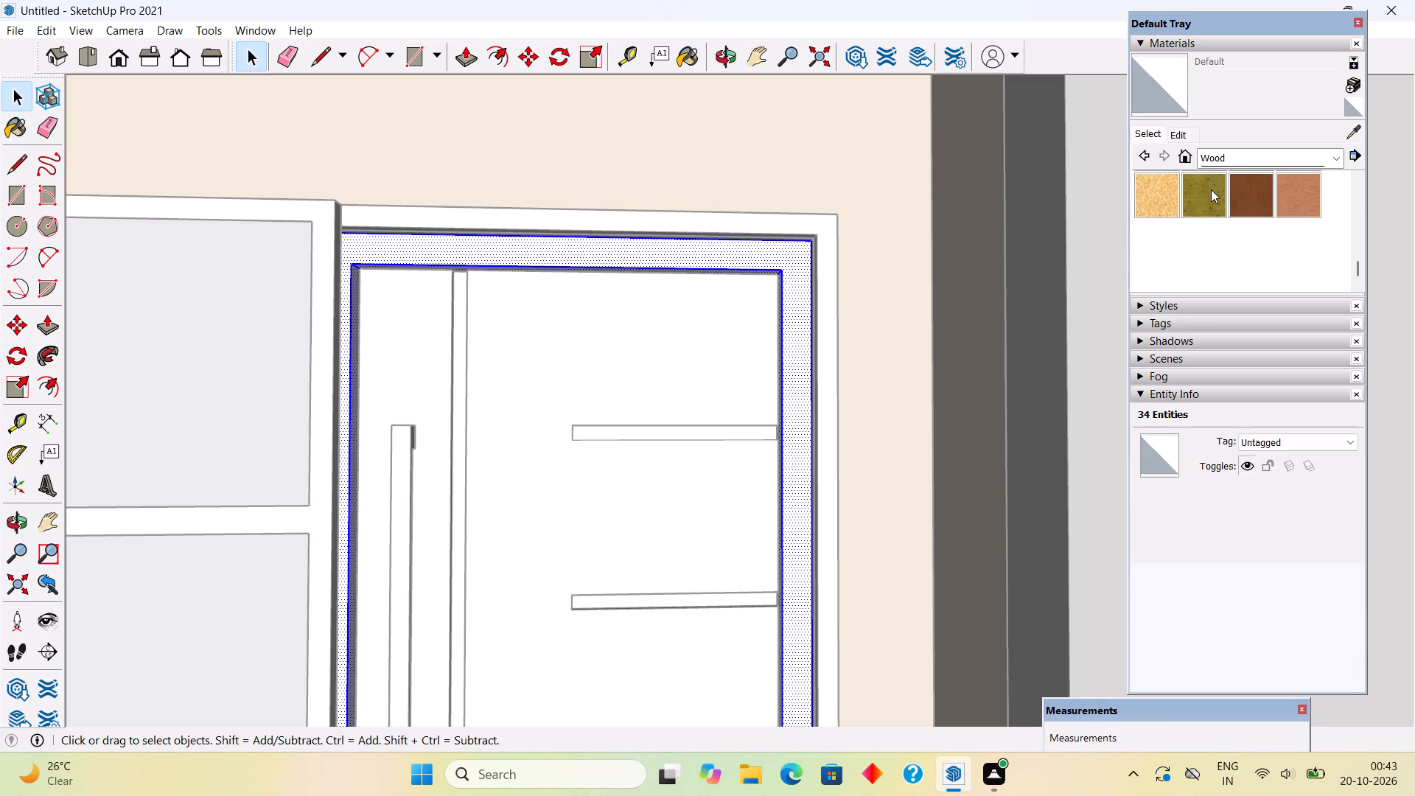
{"action": "left_click", "coordinate": [1266, 206]}
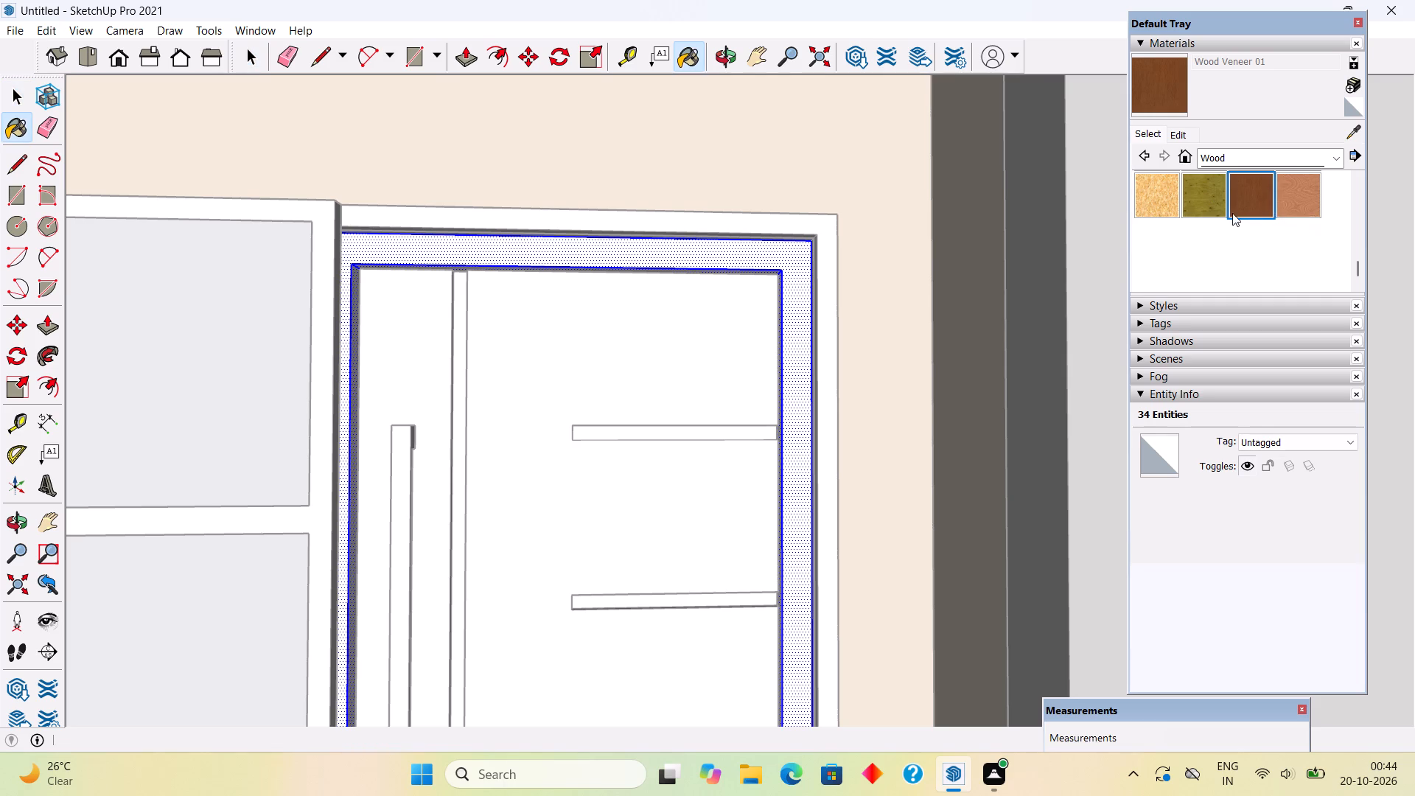
{"action": "left_click", "coordinate": [787, 424]}
{"action": "key", "text": "space"}
Paint the front door's leaf with Wood Cherry Original.
{"action": "scroll", "coordinate": [787, 424], "scroll_direction": "down", "scroll_amount": 4}
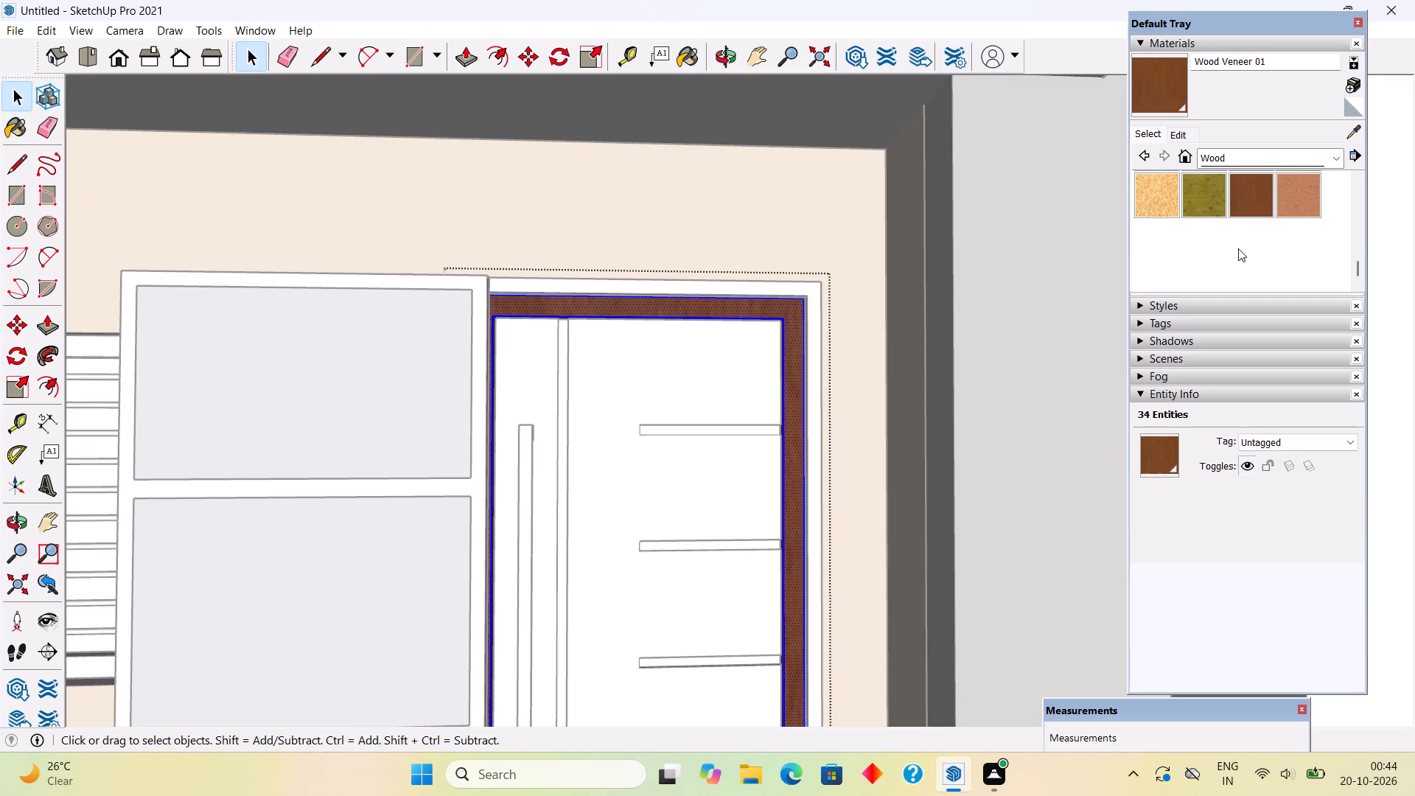
{"action": "scroll", "coordinate": [1241, 248], "scroll_direction": "up", "scroll_amount": 3}
{"action": "left_click", "coordinate": [1261, 200]}
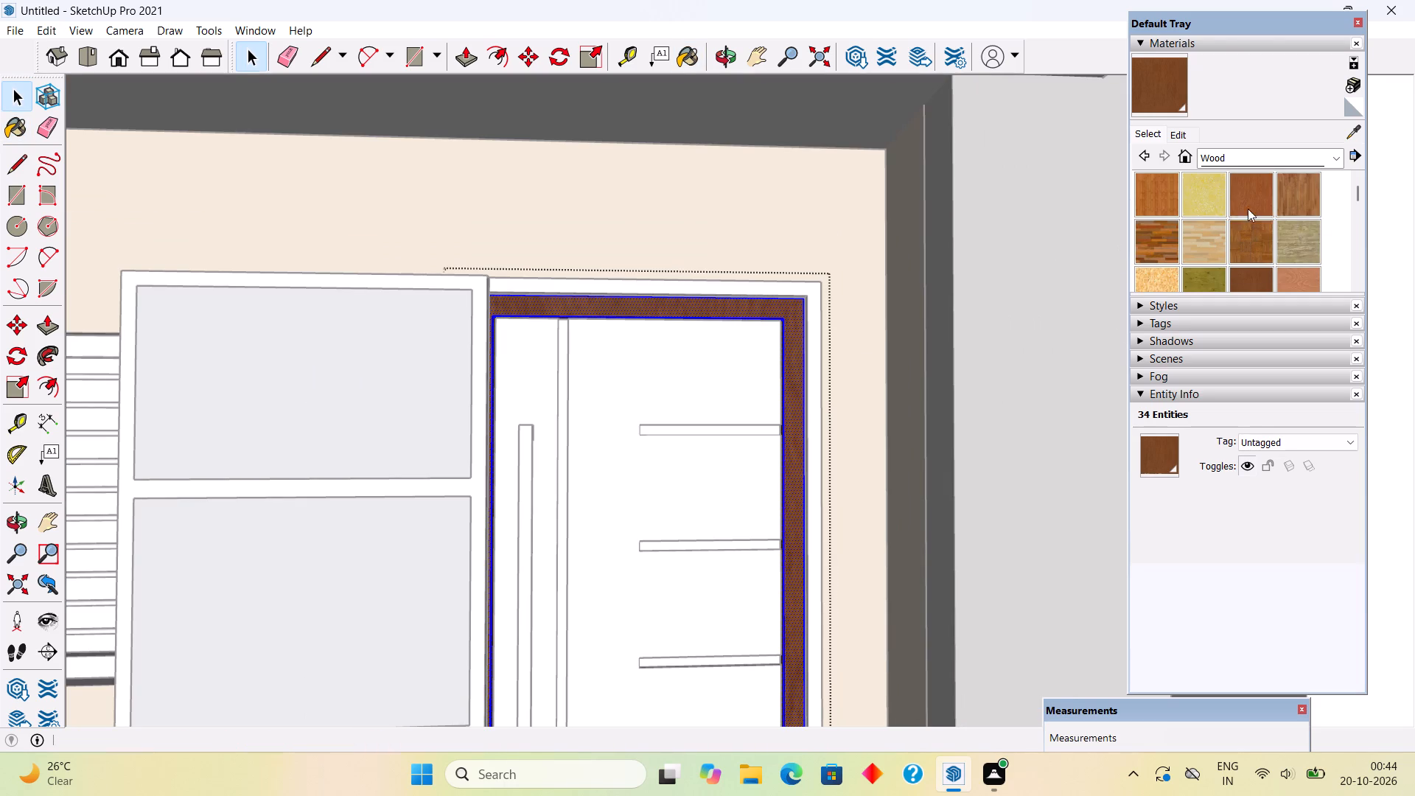
{"action": "left_click", "coordinate": [712, 468]}
{"action": "scroll", "coordinate": [710, 473], "scroll_direction": "down", "scroll_amount": 5}
{"action": "key", "text": "space"}
{"action": "scroll", "coordinate": [702, 497], "scroll_direction": "down", "scroll_amount": 4}
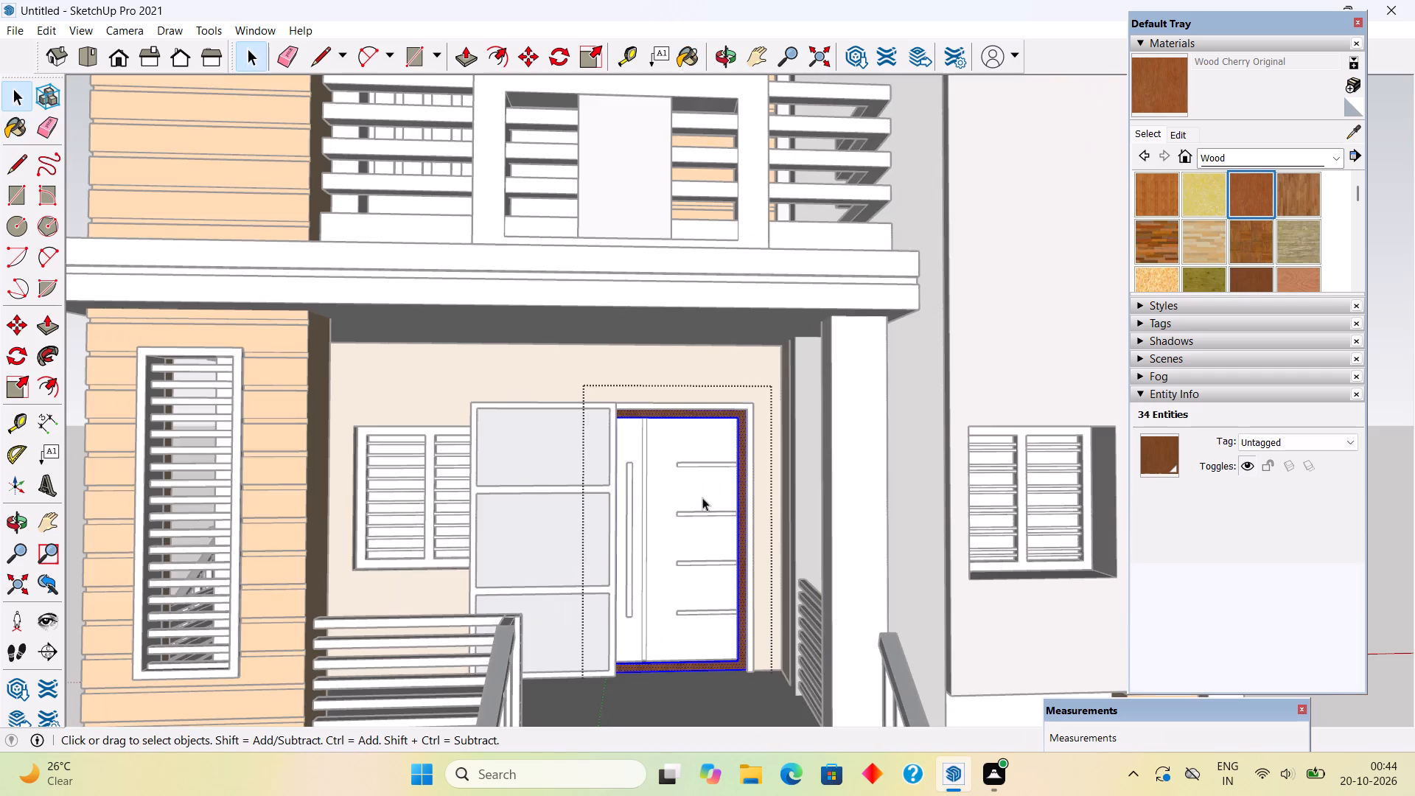
{"action": "left_click", "coordinate": [848, 464]}
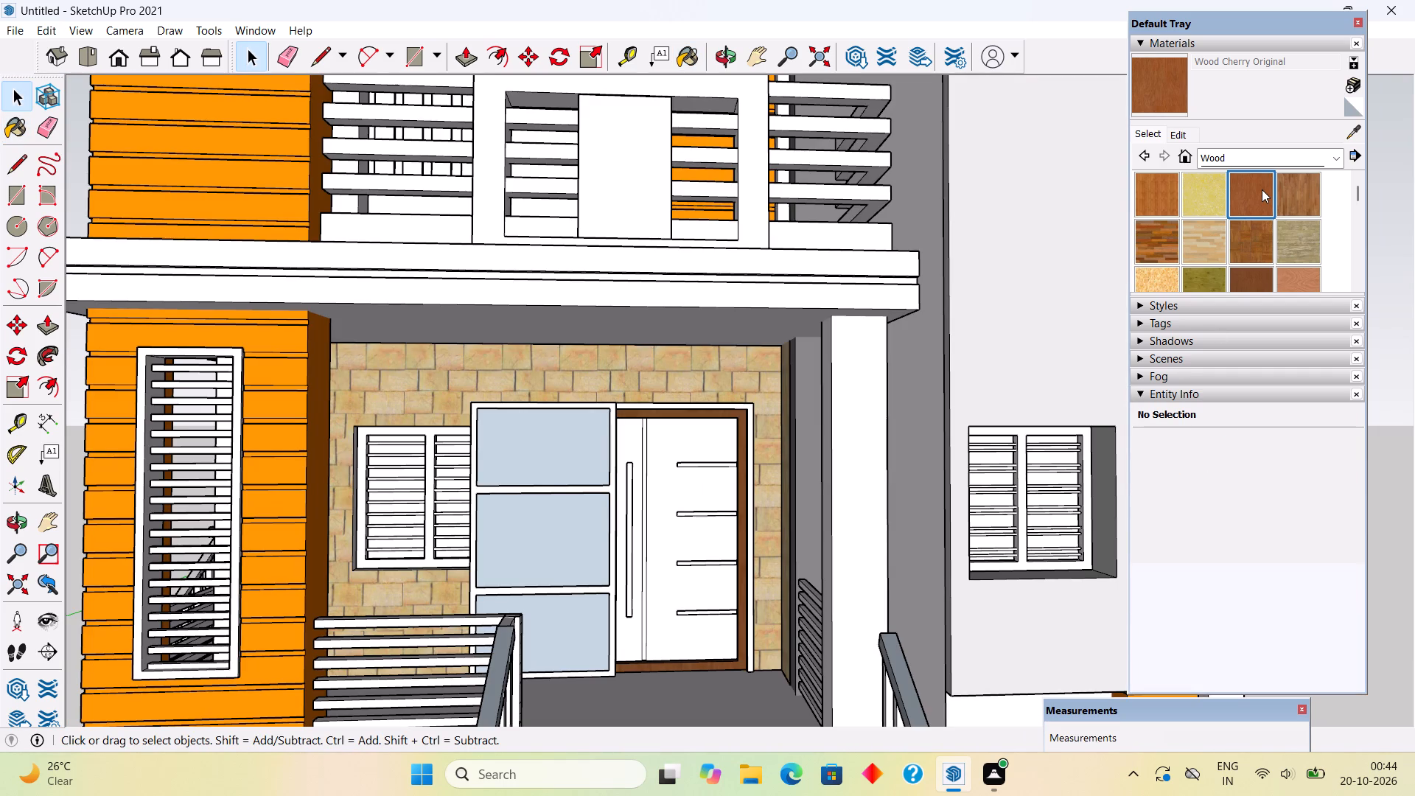
{"action": "left_click", "coordinate": [1262, 189]}
{"action": "left_click", "coordinate": [677, 453]}
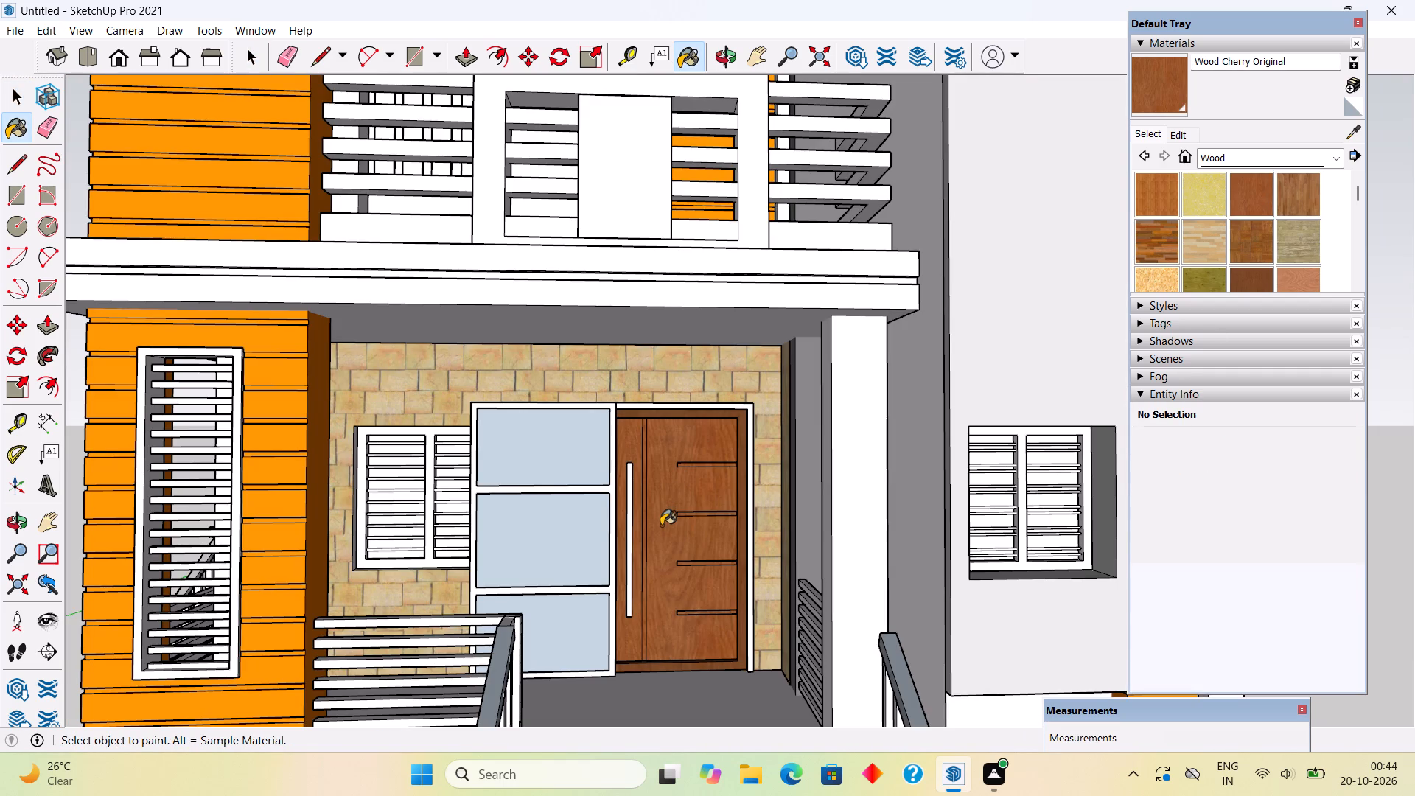
Paint the whole three-pane window unit beside the front door with Wood Cherry Original.
{"action": "left_click", "coordinate": [609, 491]}
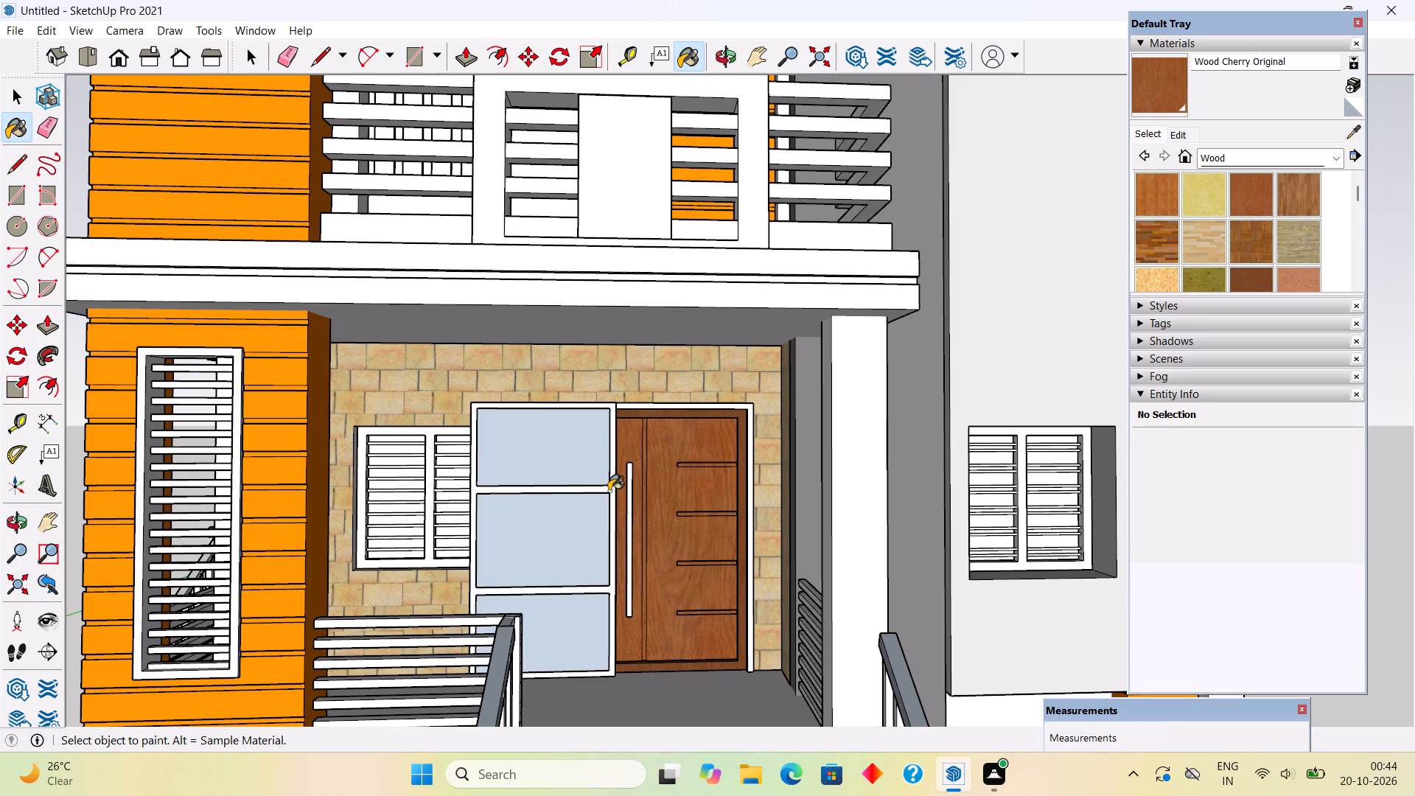
{"action": "key", "text": "ctrl+z"}
{"action": "double_click", "coordinate": [609, 491]}
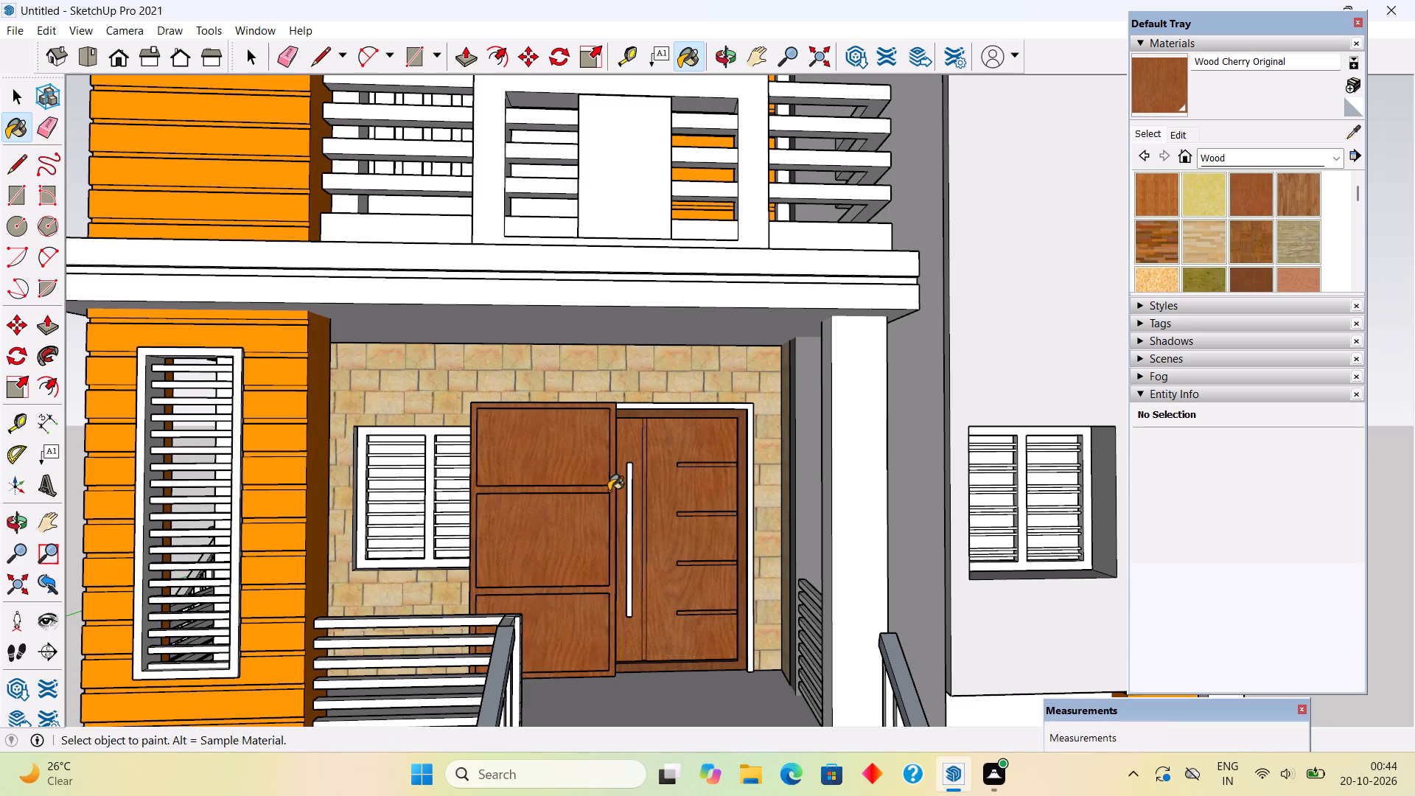
Paint the three panes of the unit beside the front door with the Glass and Mirrors material Translucent Glass Tinted.
{"action": "key", "text": "space"}
{"action": "double_click", "coordinate": [574, 467]}
{"action": "left_click", "coordinate": [574, 467]}
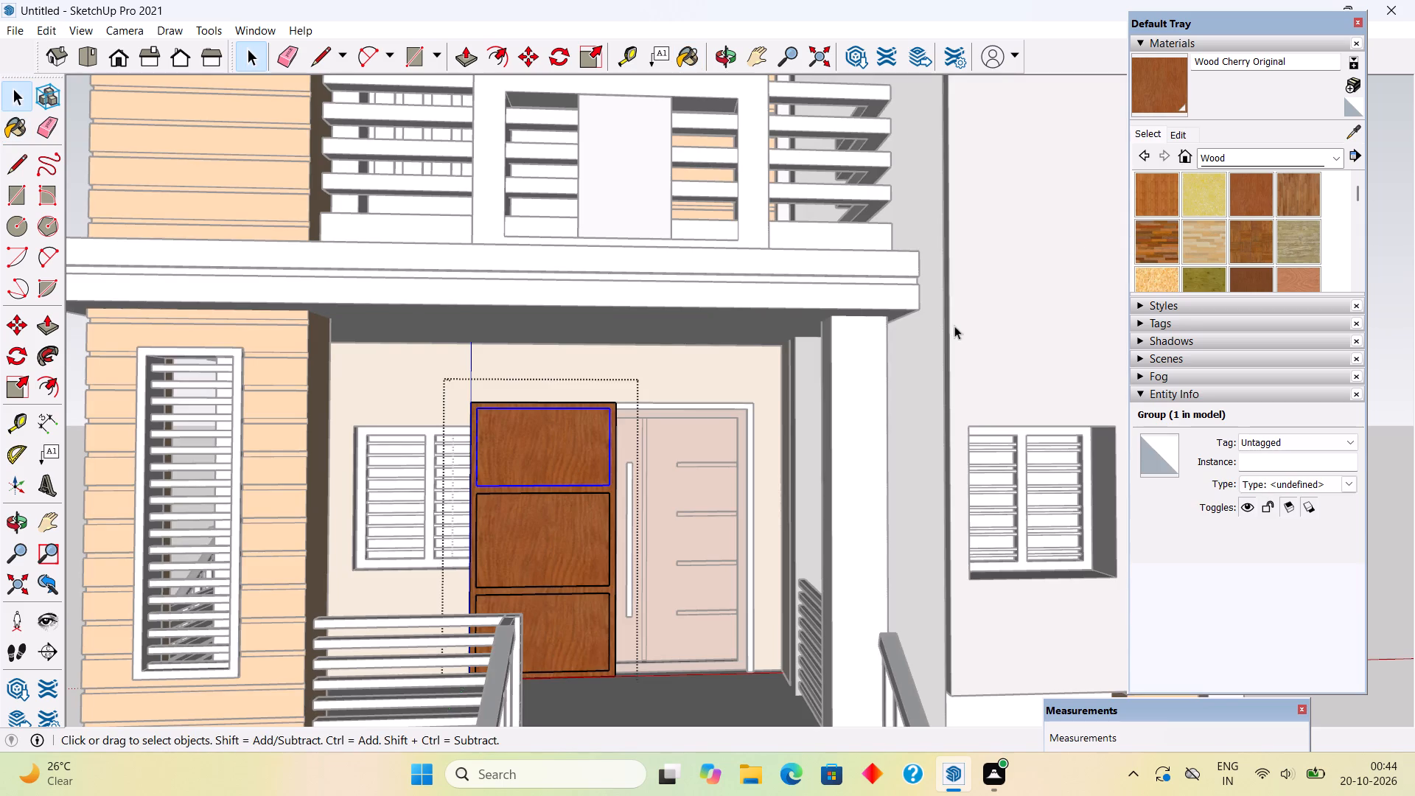
{"action": "left_click", "coordinate": [1240, 154]}
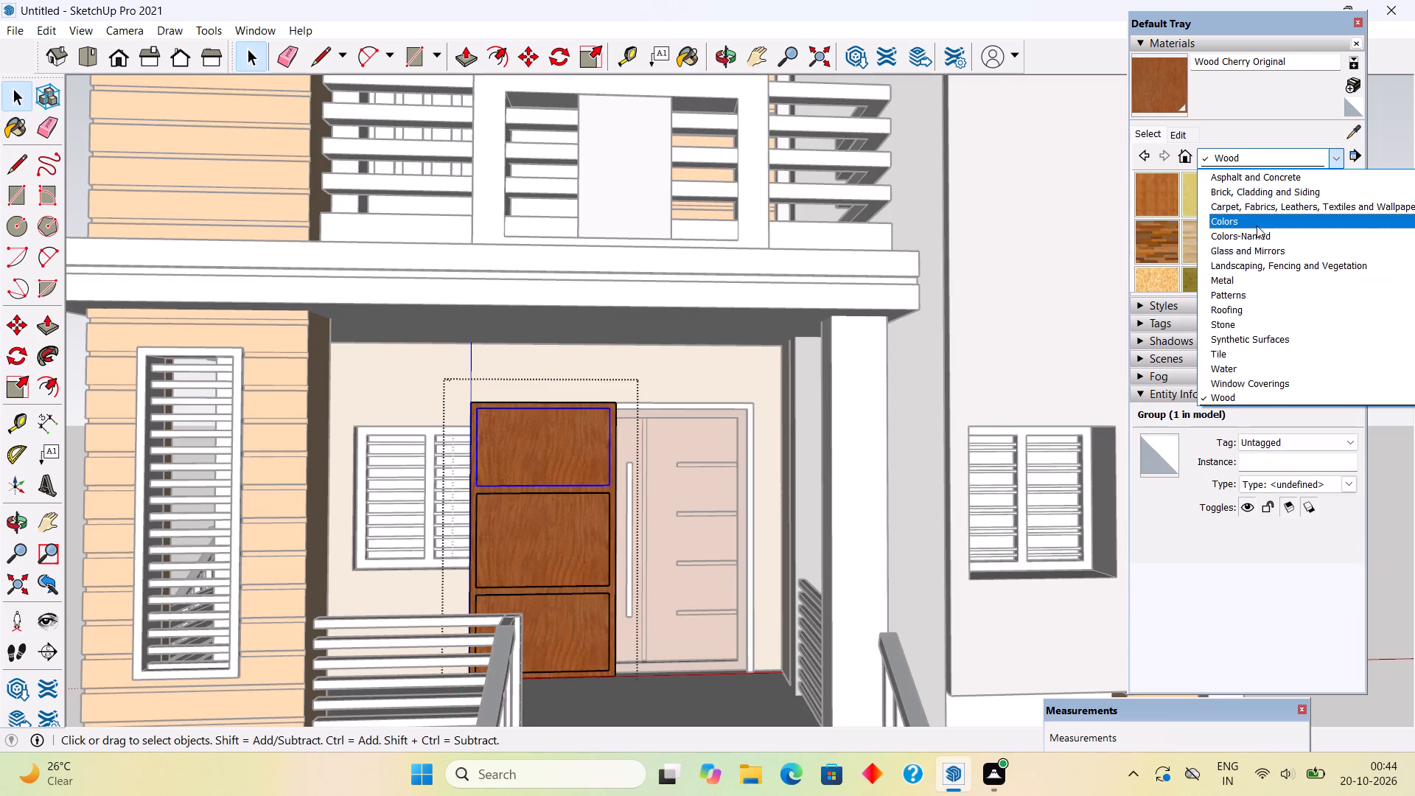
{"action": "left_click", "coordinate": [1267, 252]}
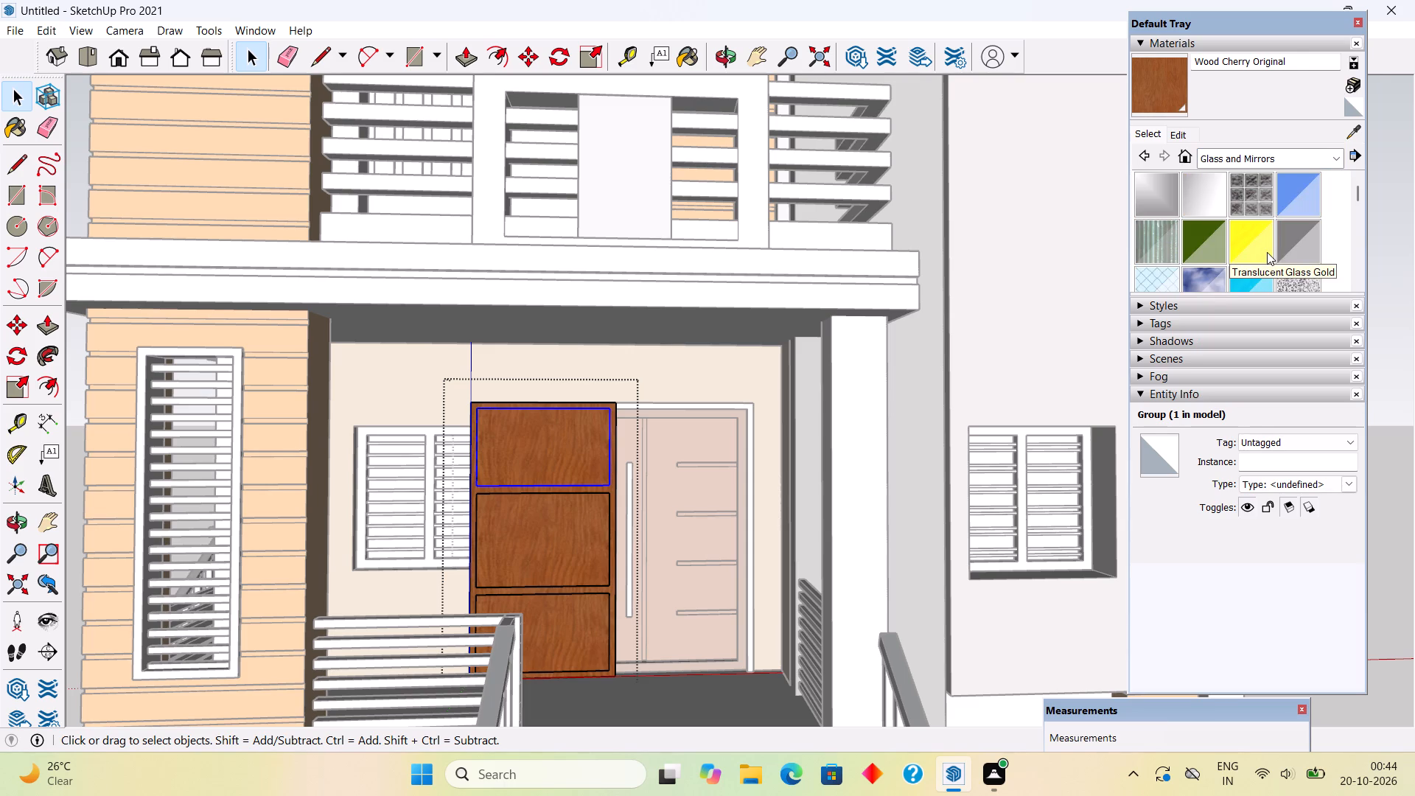
{"action": "scroll", "coordinate": [1267, 252], "scroll_direction": "down", "scroll_amount": 2}
{"action": "left_click", "coordinate": [1259, 188]}
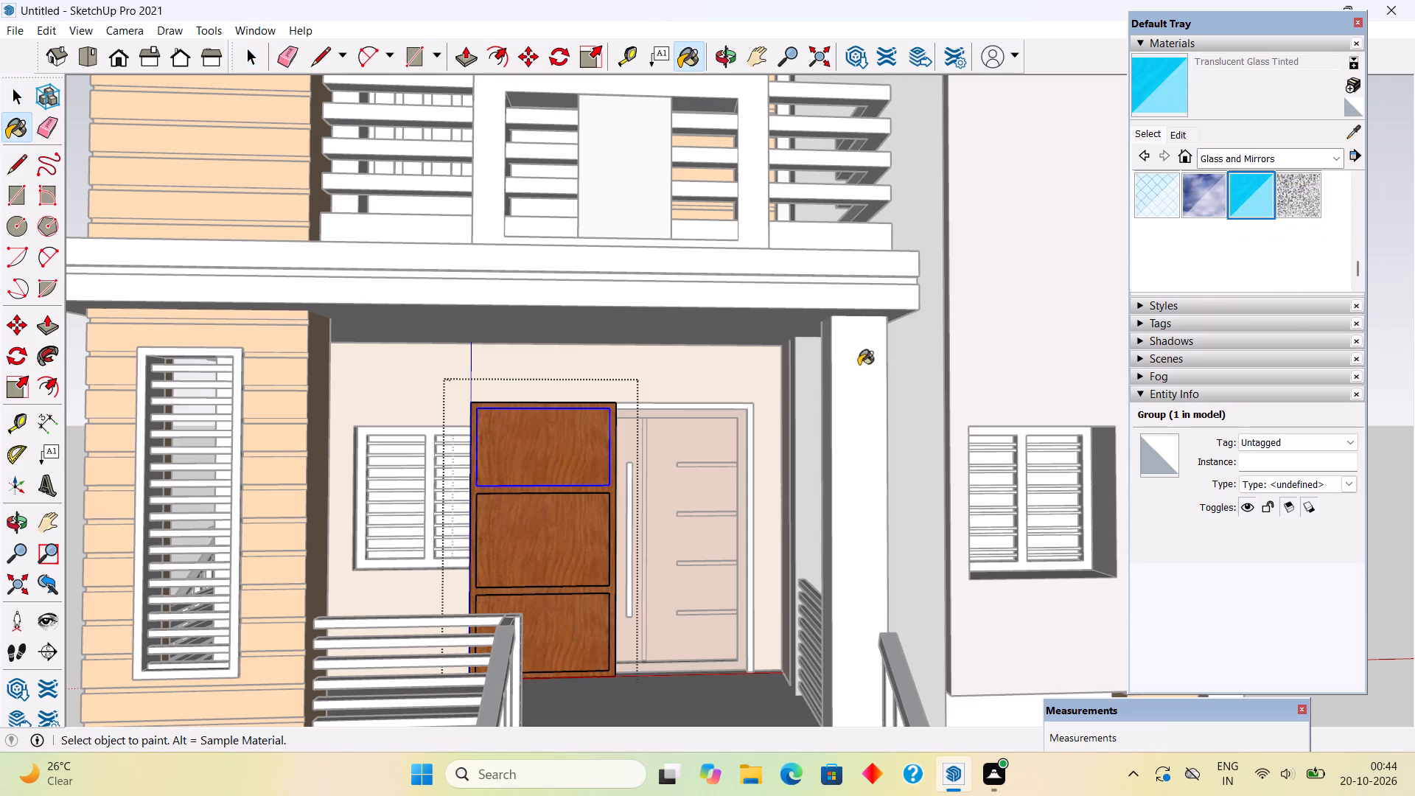
{"action": "left_click", "coordinate": [590, 460]}
{"action": "left_click", "coordinate": [568, 553]}
{"action": "left_click", "coordinate": [563, 606]}
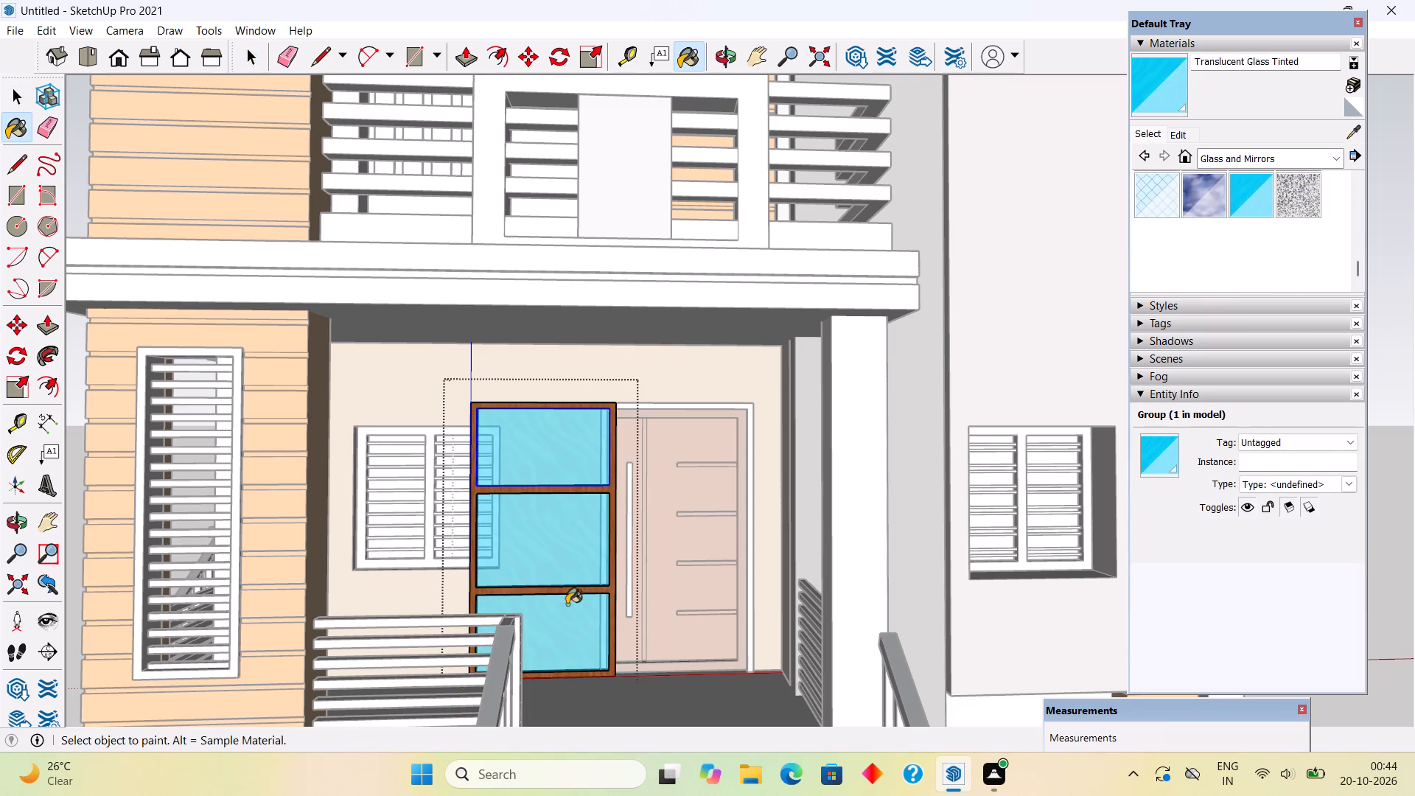
Darken the Translucent Glass Tinted material to a deep teal and leave the glazed unit's group.
{"action": "scroll", "coordinate": [570, 596], "scroll_direction": "down", "scroll_amount": 5}
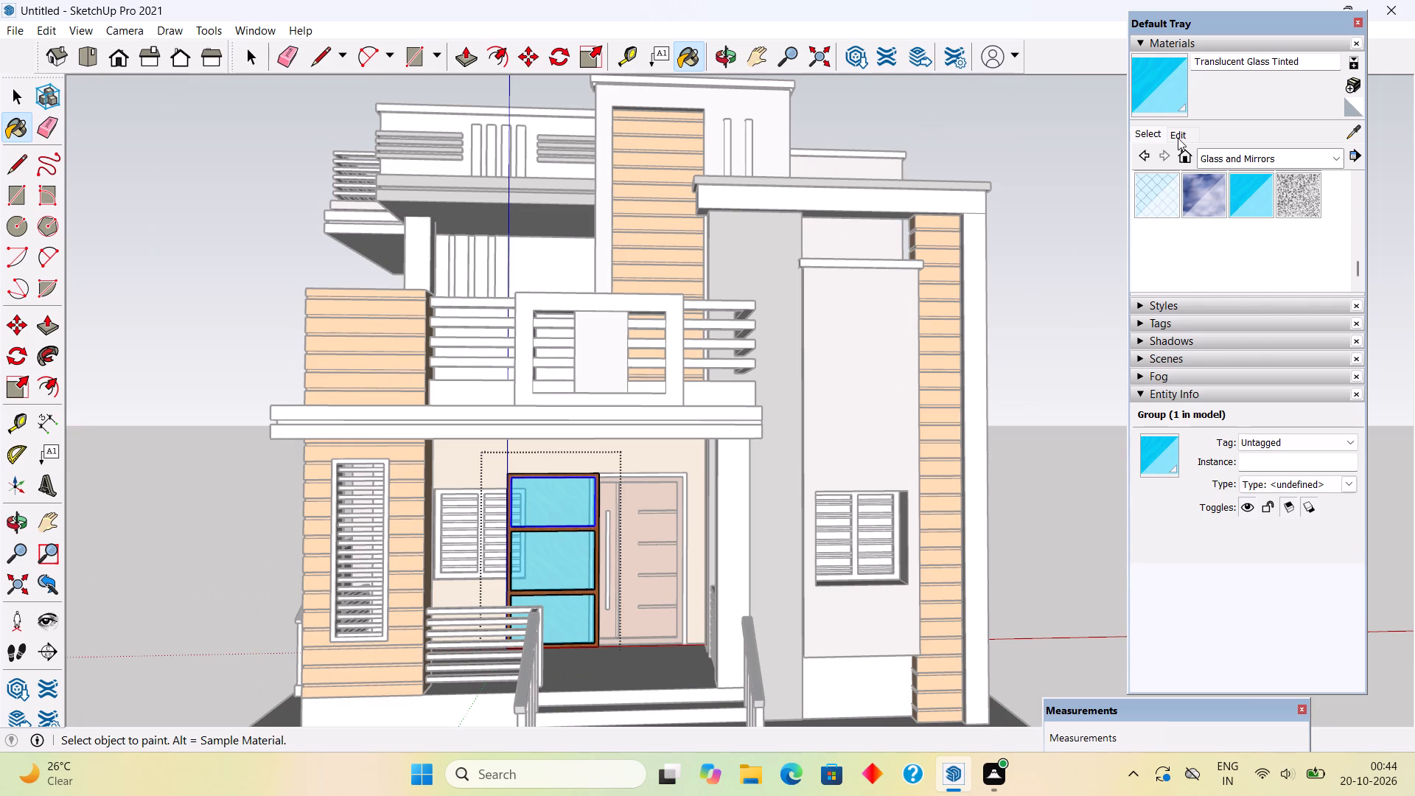
{"action": "left_click", "coordinate": [1178, 138]}
{"action": "left_click_drag", "start_coordinate": [1234, 198], "coordinate": [1231, 213]}
{"action": "left_click_drag", "start_coordinate": [1229, 198], "coordinate": [1229, 209]}
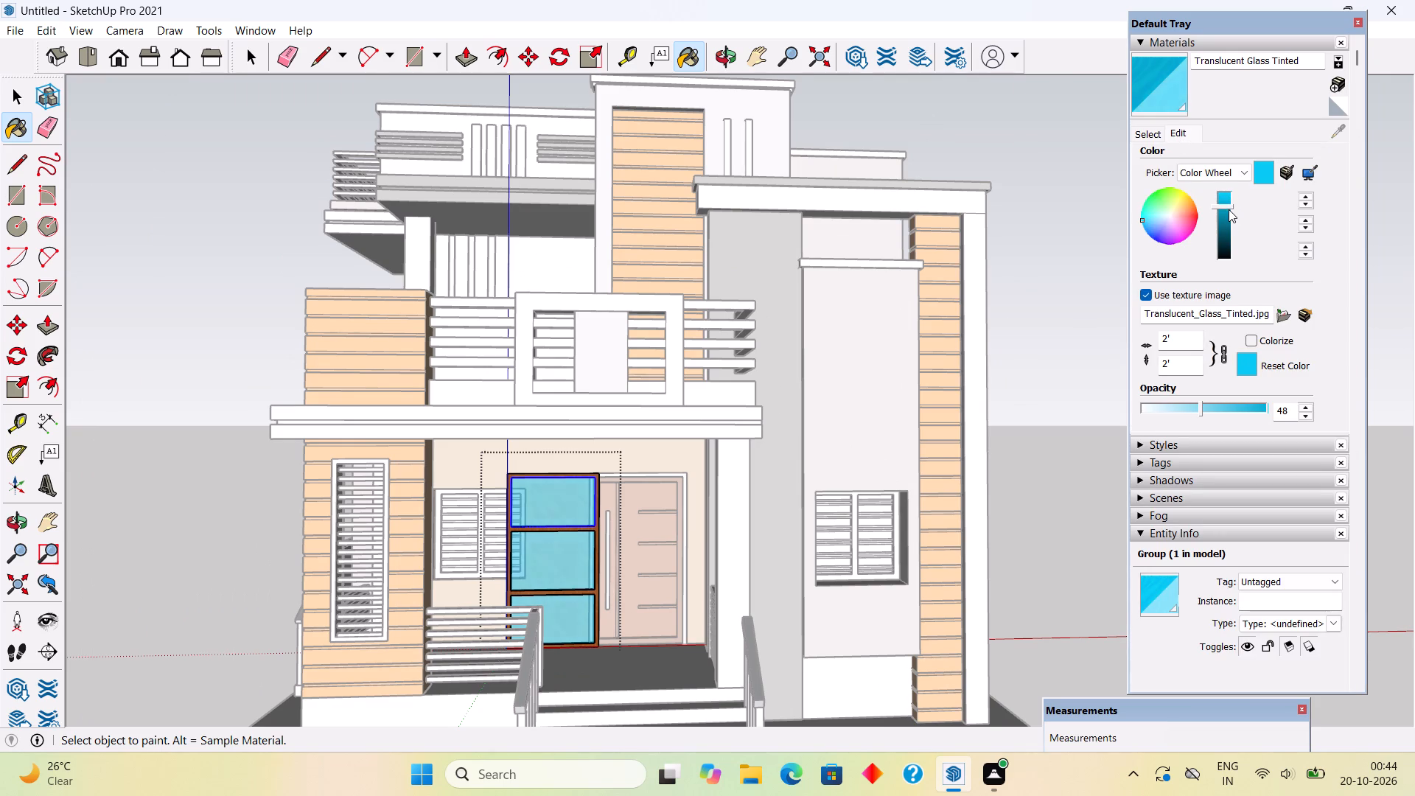
{"action": "left_click_drag", "start_coordinate": [1229, 209], "coordinate": [1229, 223]}
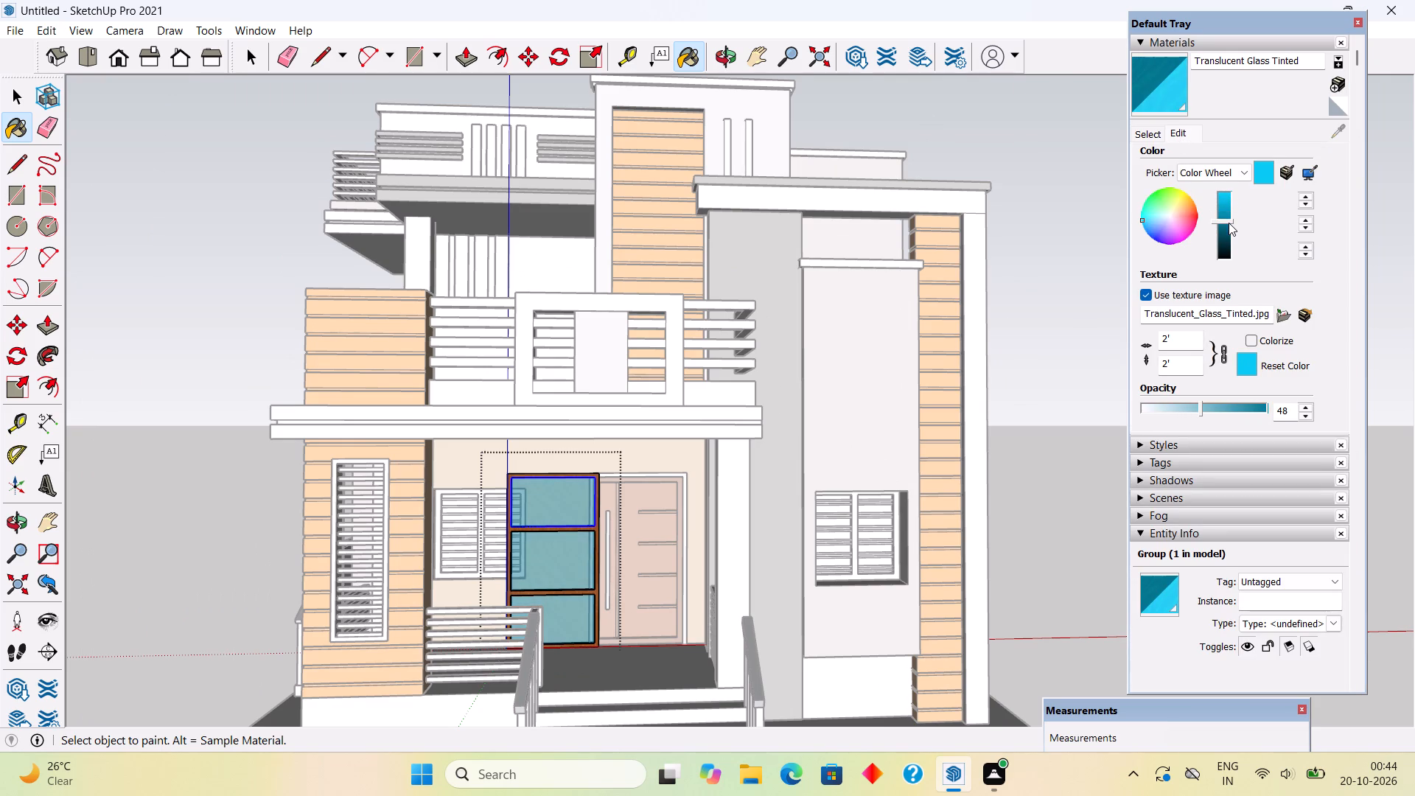
{"action": "left_click_drag", "start_coordinate": [1229, 223], "coordinate": [1229, 226]}
{"action": "key", "text": "space"}
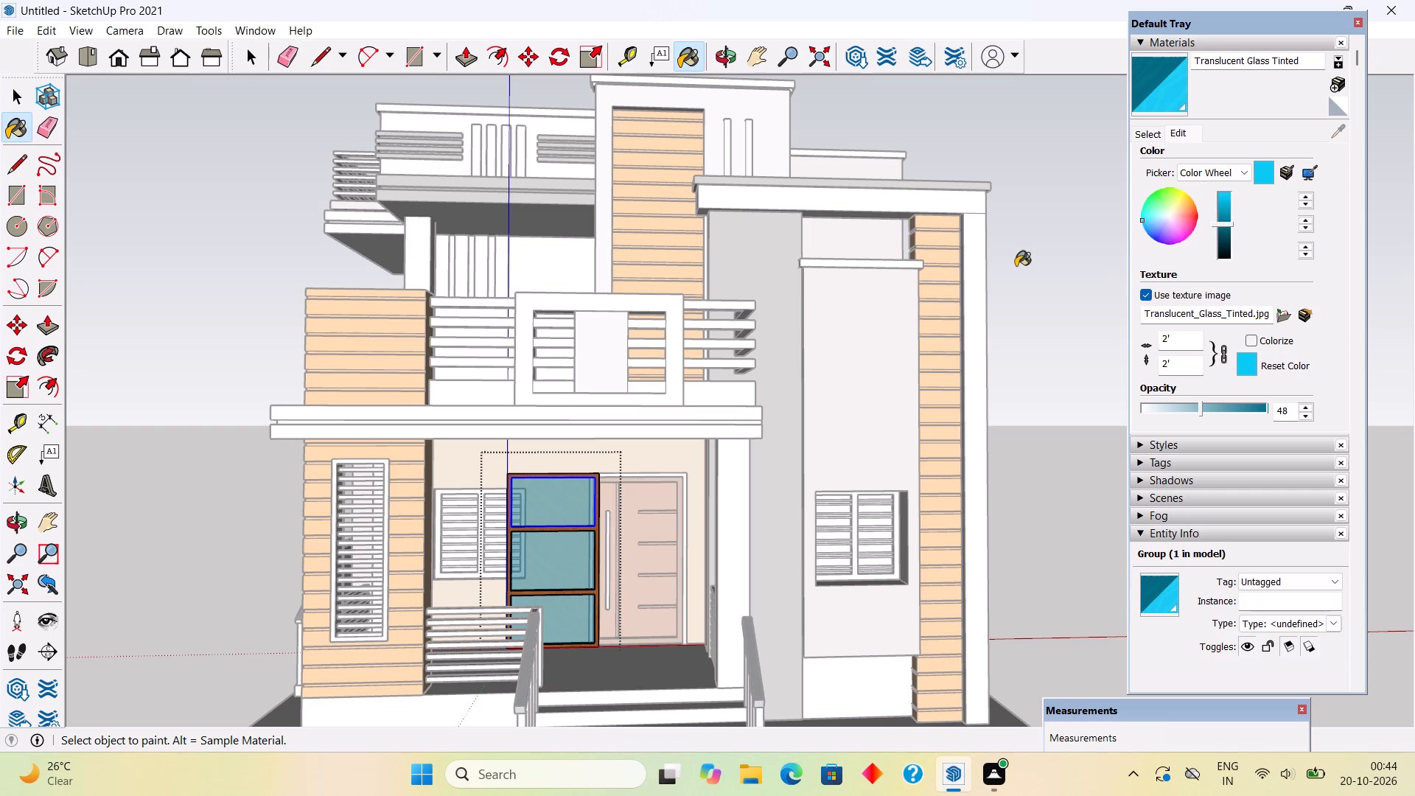
{"action": "left_click", "coordinate": [1016, 266]}
{"action": "key", "text": "space"}
{"action": "left_click", "coordinate": [1016, 266]}
Paint the louvred window in the stone entrance wall with light grey Color M02 from the Colors collection.
{"action": "scroll", "coordinate": [1016, 266], "scroll_direction": "down", "scroll_amount": 4}
{"action": "middle_click_drag", "start_coordinate": [818, 503], "coordinate": [739, 542]}
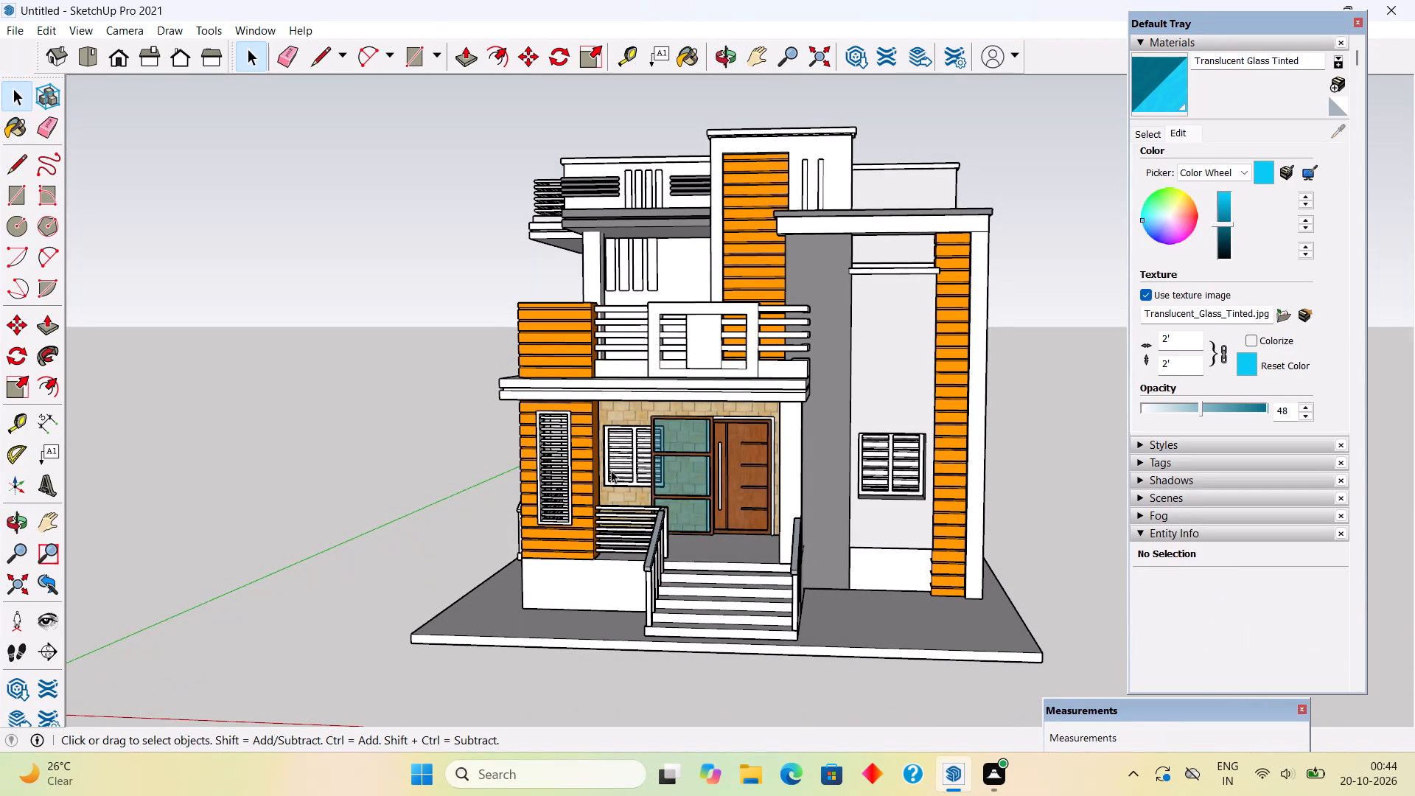
{"action": "scroll", "coordinate": [611, 470], "scroll_direction": "up", "scroll_amount": 11}
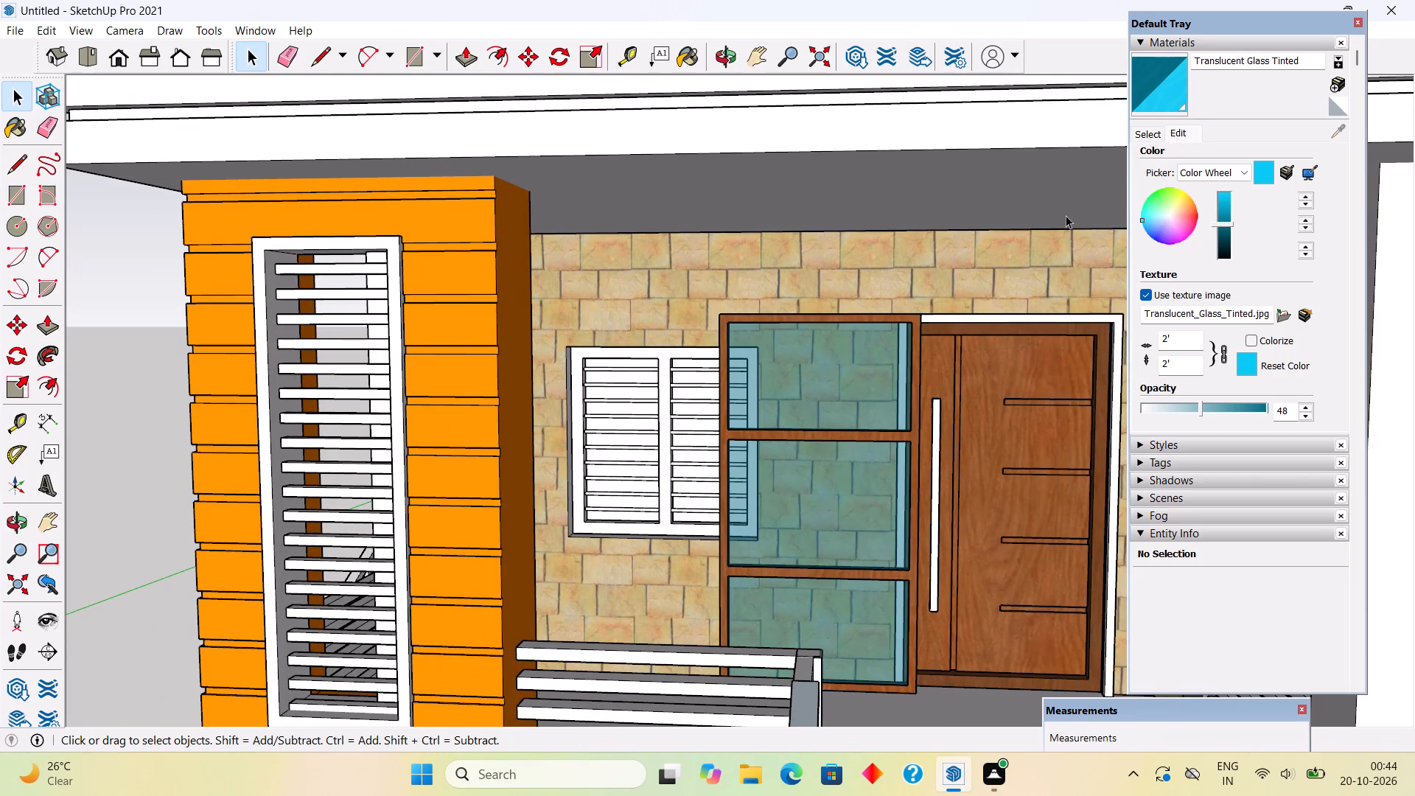
{"action": "left_click", "coordinate": [1159, 134]}
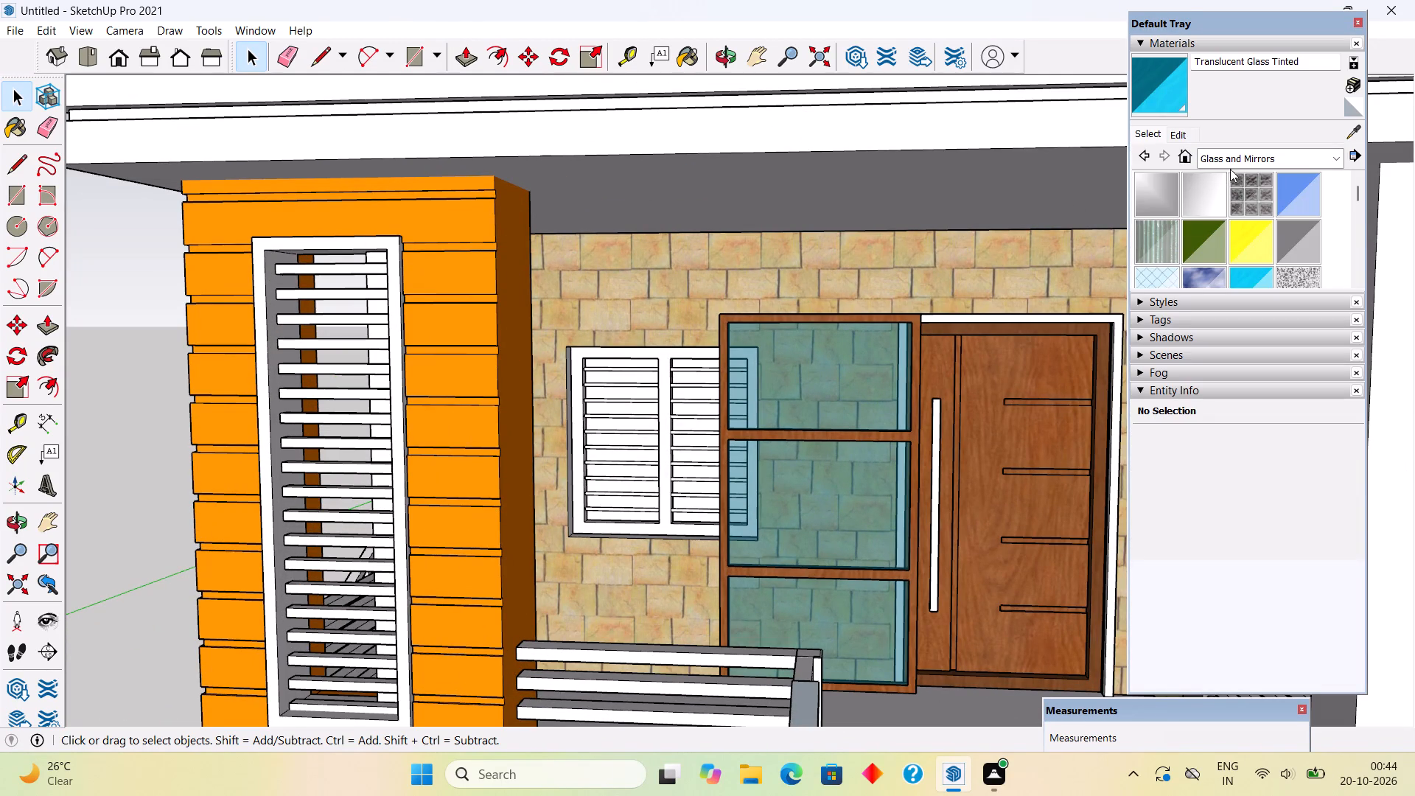
{"action": "left_click", "coordinate": [1234, 160]}
{"action": "left_click", "coordinate": [1230, 220]}
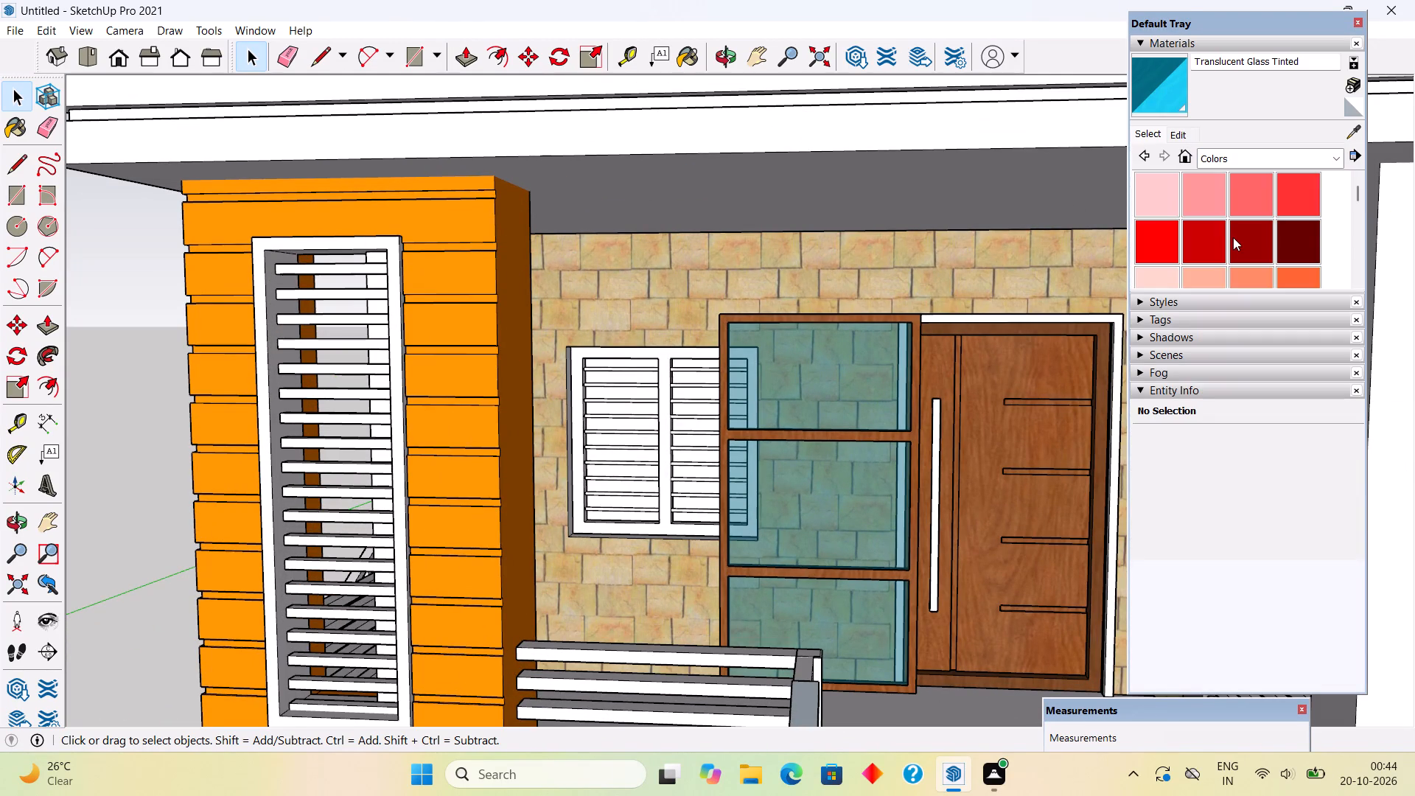
{"action": "scroll", "coordinate": [1234, 237], "scroll_direction": "down", "scroll_amount": 9}
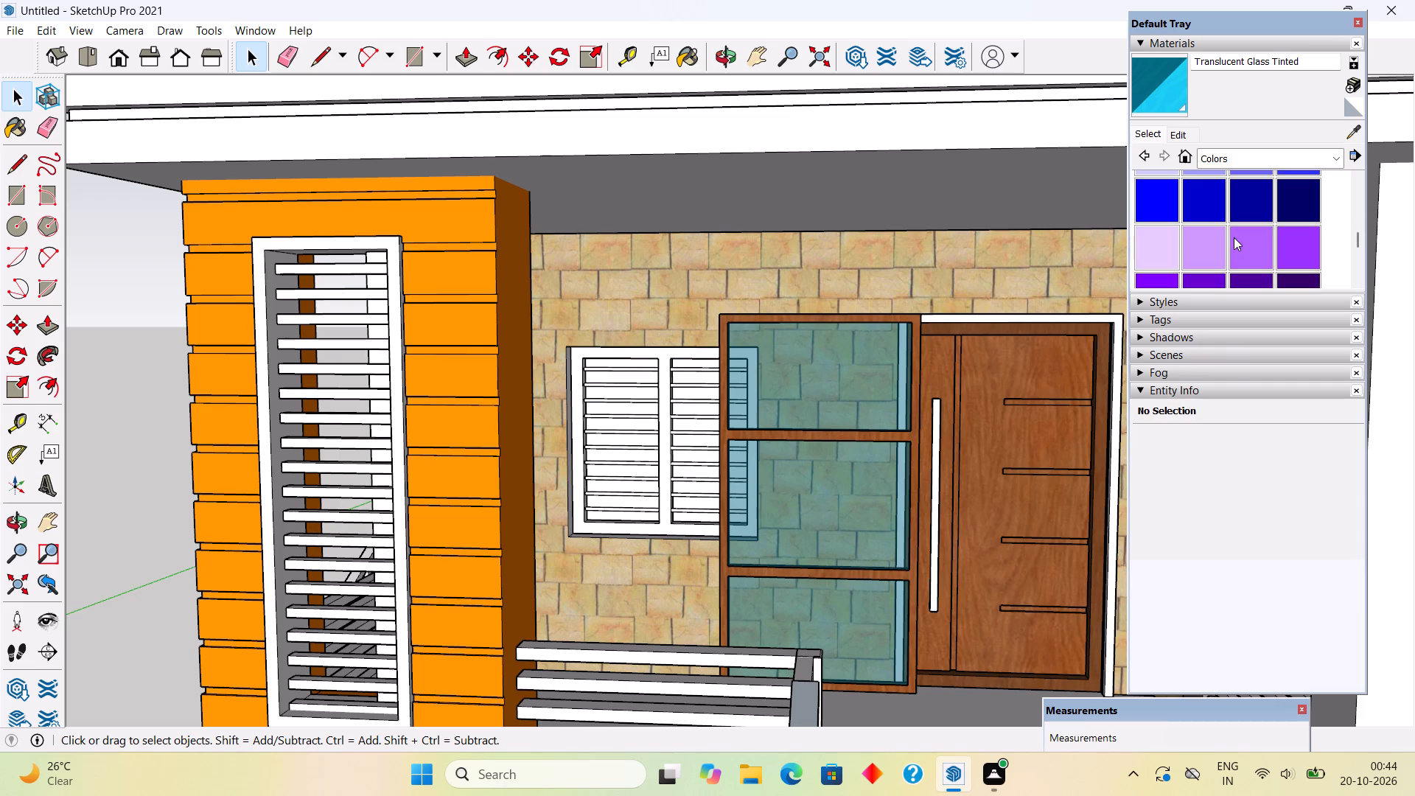
{"action": "scroll", "coordinate": [1234, 237], "scroll_direction": "down", "scroll_amount": 5}
{"action": "scroll", "coordinate": [1234, 237], "scroll_direction": "up", "scroll_amount": 2}
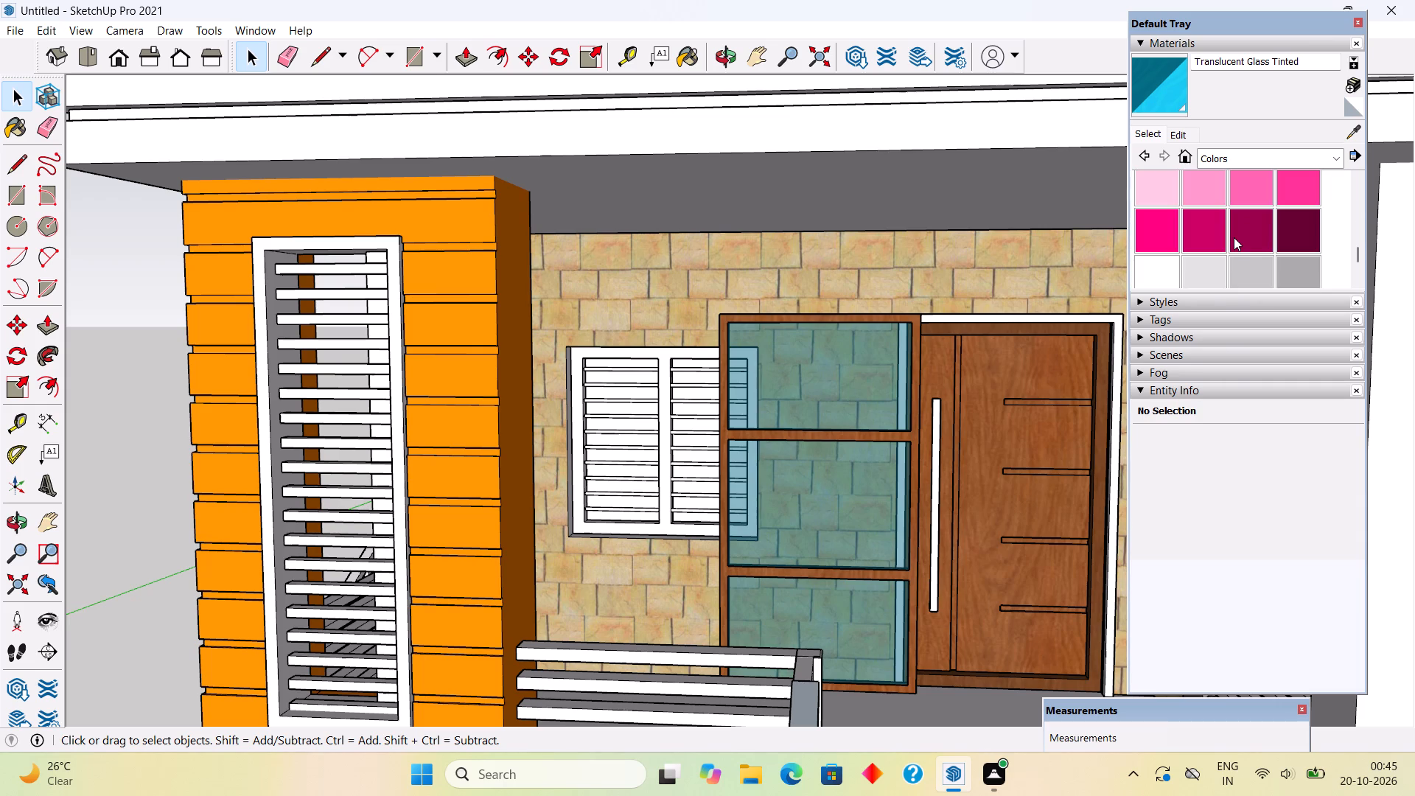
{"action": "left_click", "coordinate": [1245, 270]}
{"action": "left_click", "coordinate": [662, 439]}
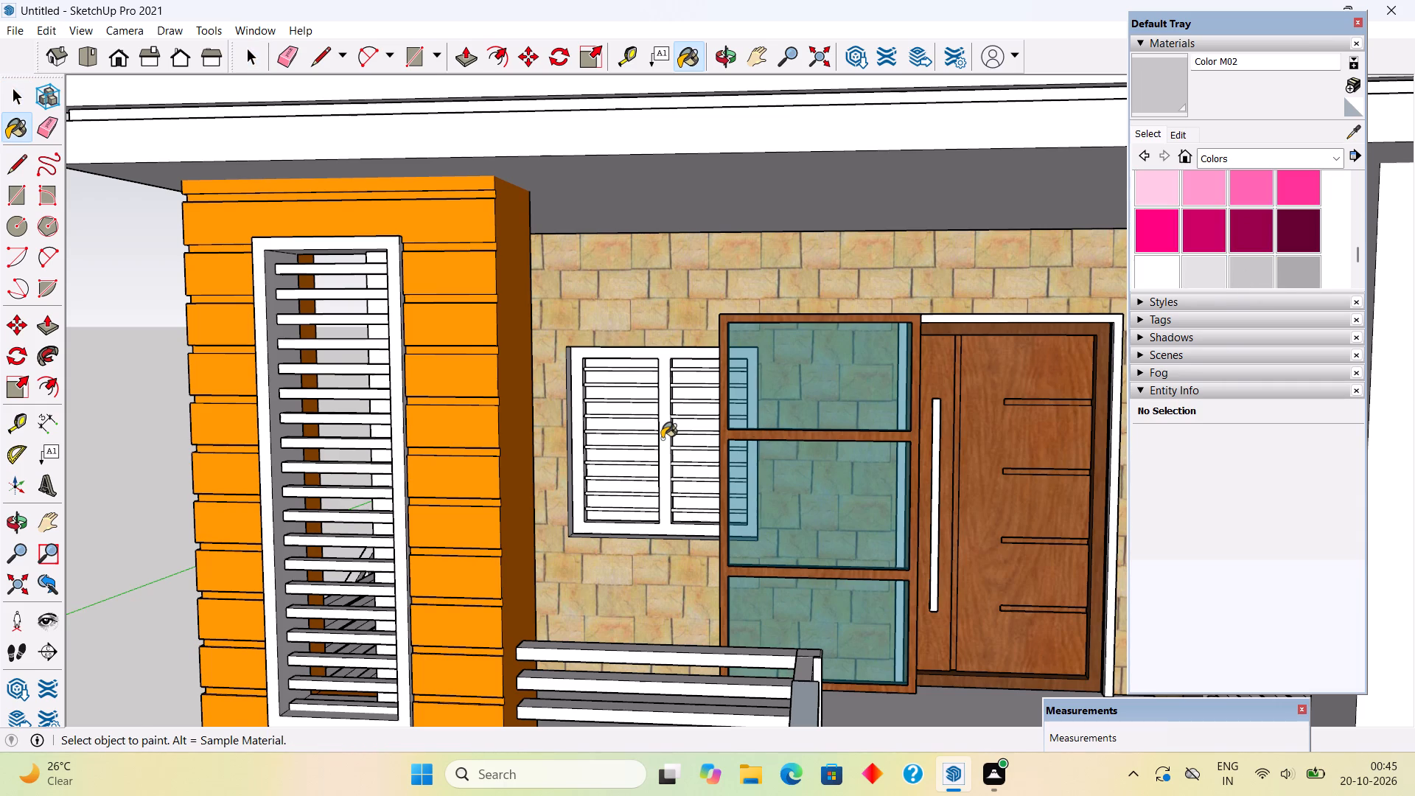
Paint the two ground-floor louvred windows on the side facade, boxed and beside the door, with Color M02.
{"action": "scroll", "coordinate": [603, 472], "scroll_direction": "up", "scroll_amount": 2}
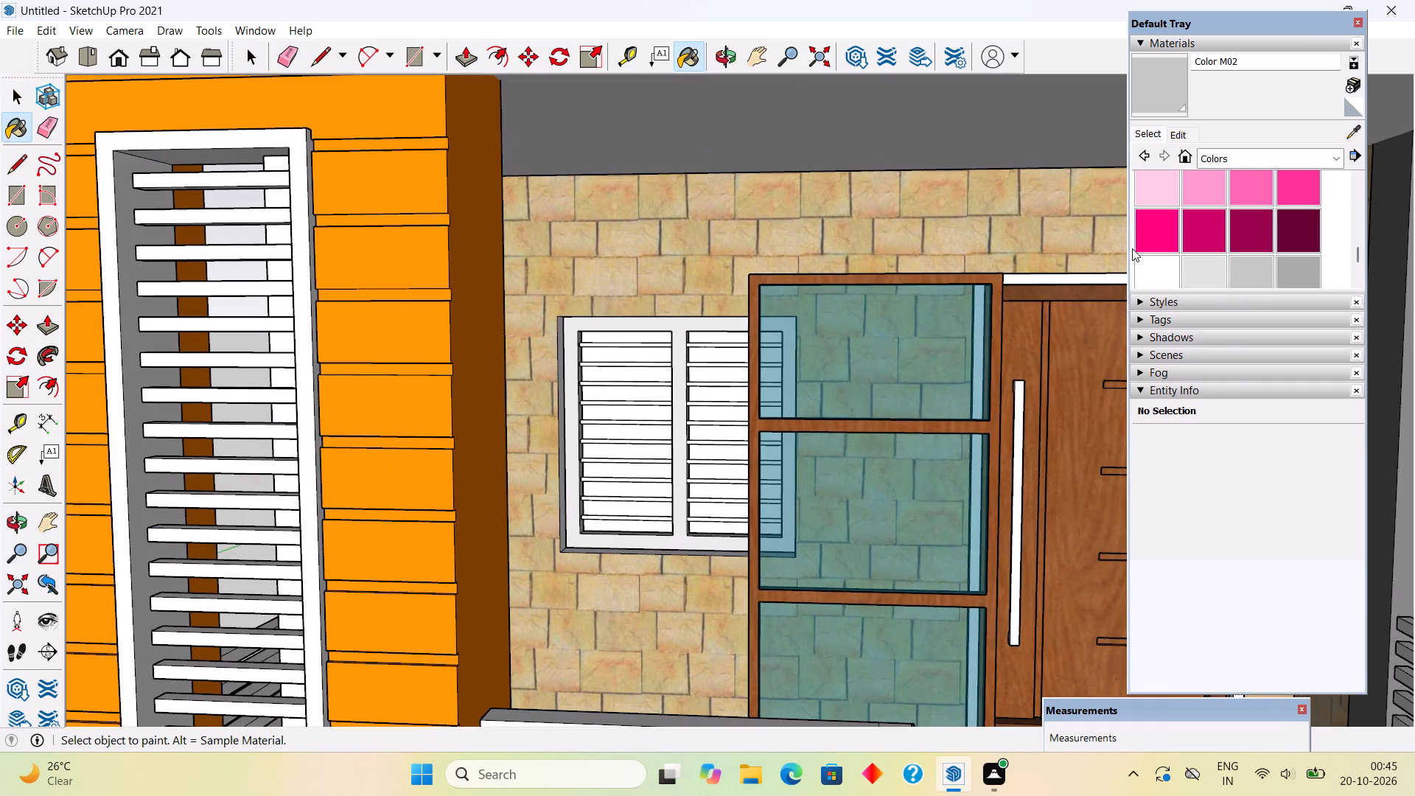
{"action": "scroll", "coordinate": [962, 338], "scroll_direction": "down", "scroll_amount": 8}
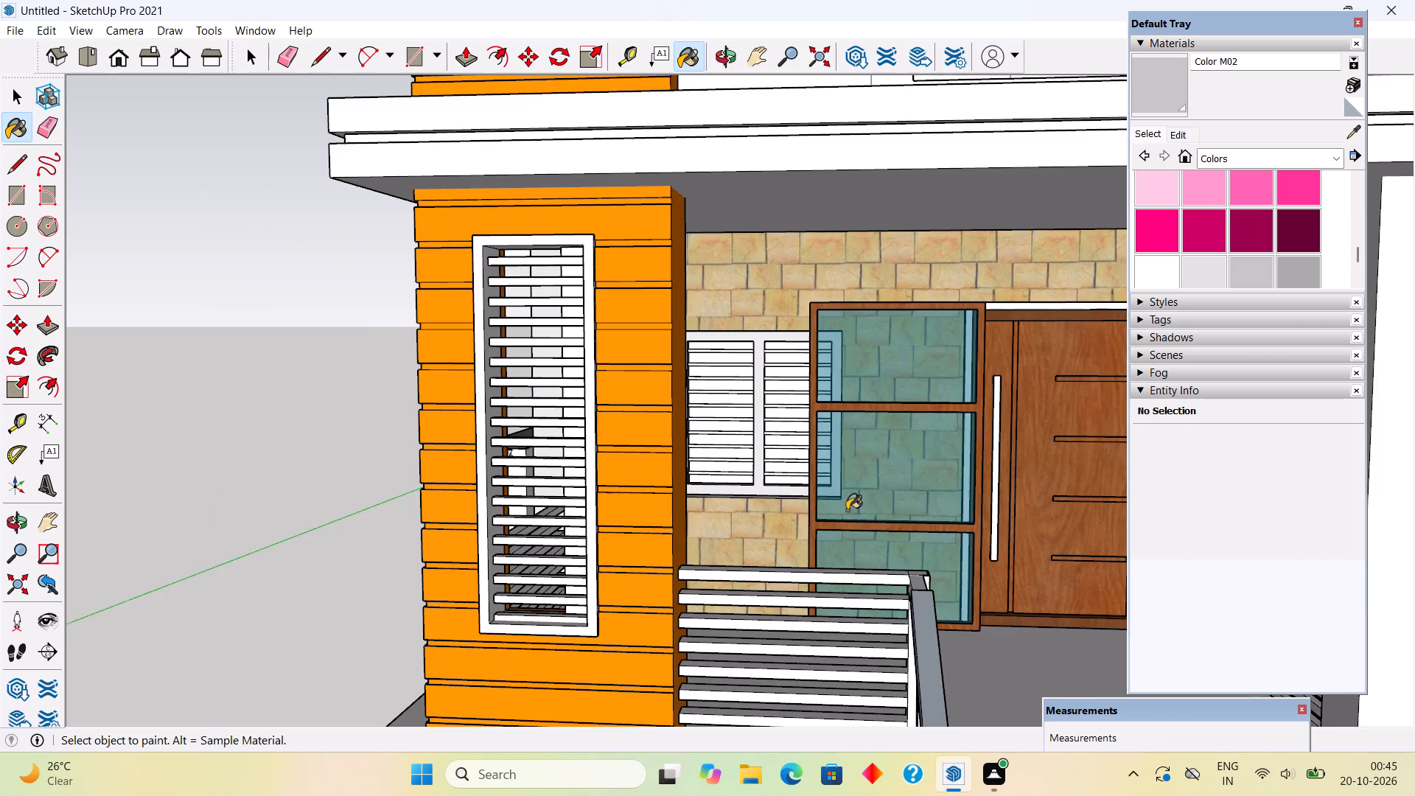
{"action": "scroll", "coordinate": [847, 510], "scroll_direction": "down", "scroll_amount": 2}
{"action": "middle_click_drag", "start_coordinate": [604, 523], "coordinate": [1086, 522]}
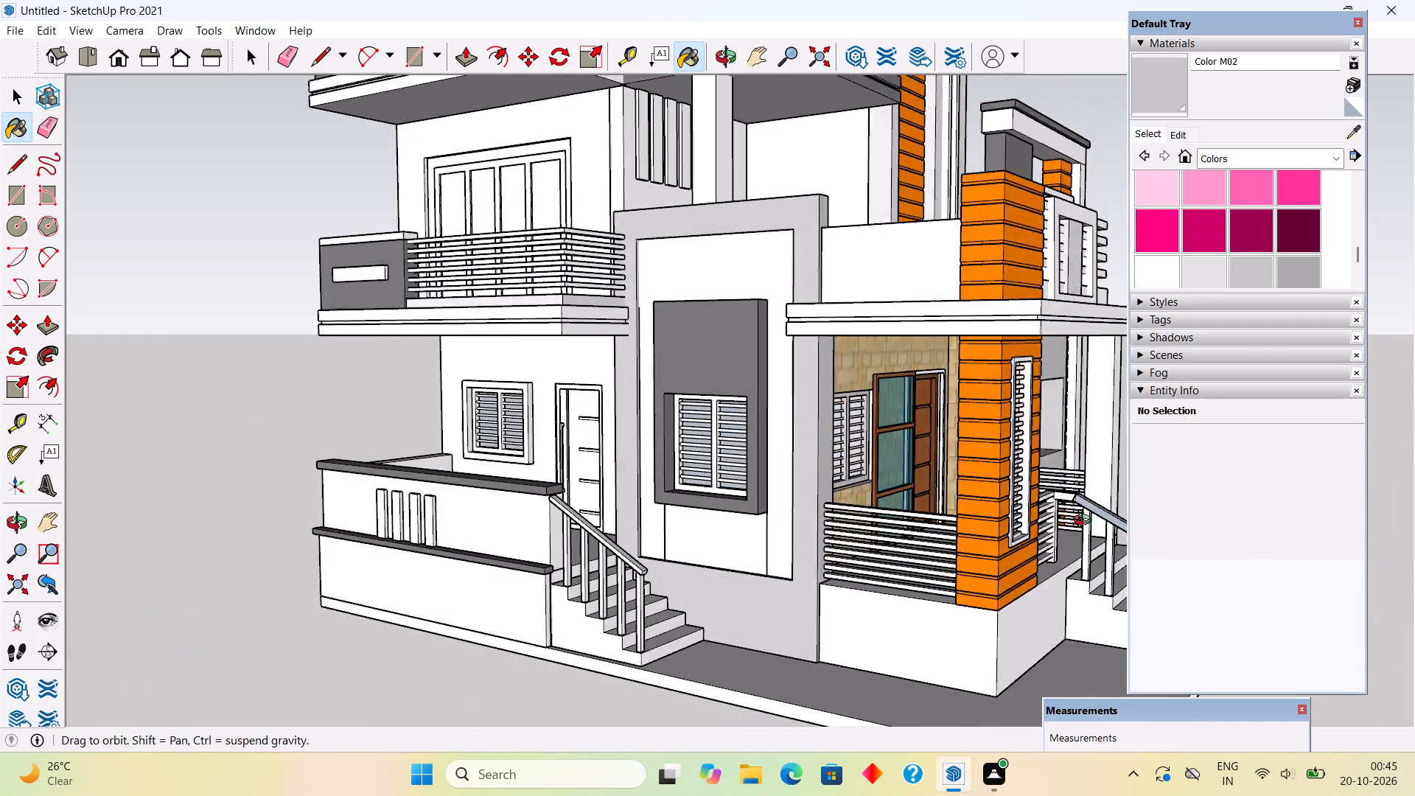
{"action": "middle_click_drag", "start_coordinate": [1086, 522], "coordinate": [1095, 522]}
{"action": "scroll", "coordinate": [735, 492], "scroll_direction": "up", "scroll_amount": 4}
{"action": "left_click", "coordinate": [711, 486]}
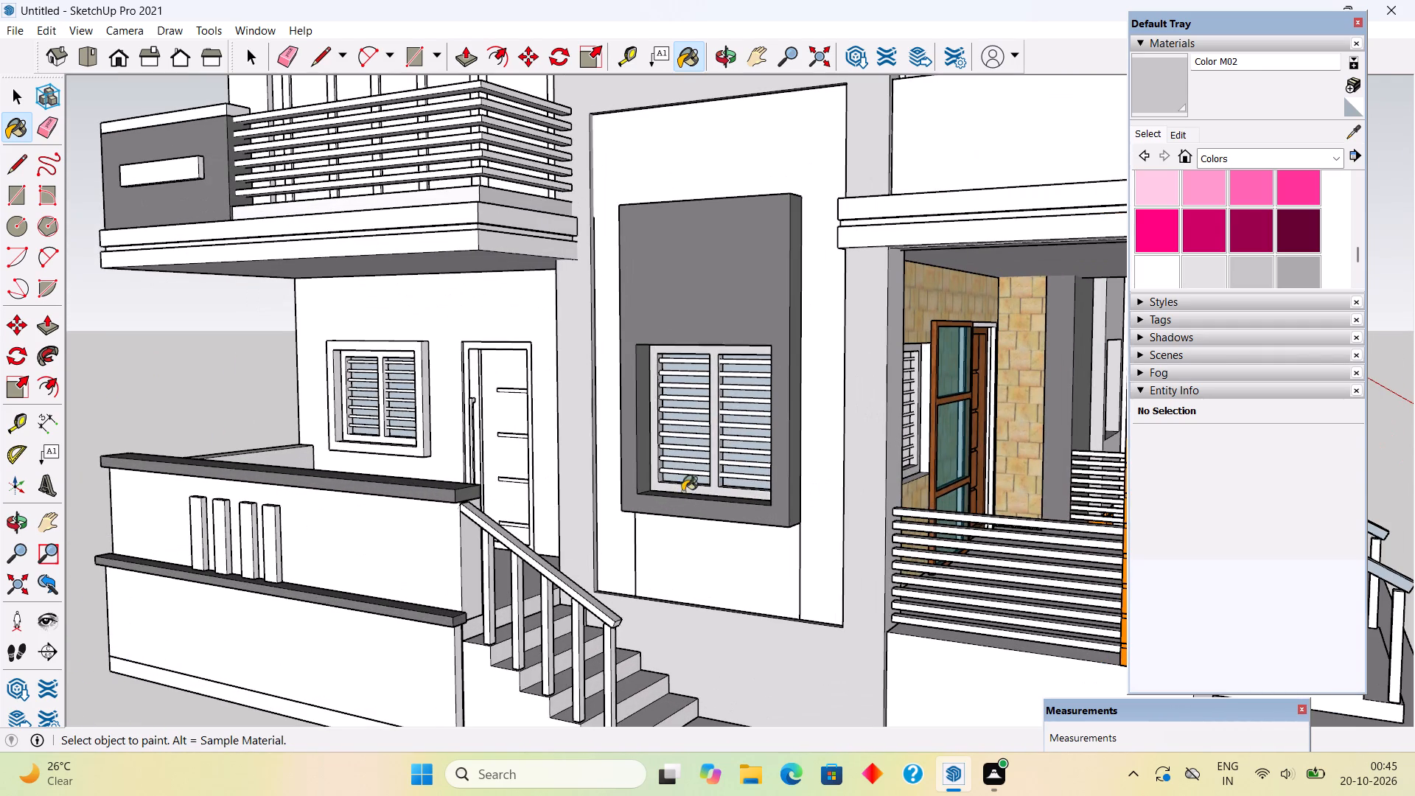
{"action": "middle_click_drag", "start_coordinate": [717, 520], "coordinate": [1001, 523]}
{"action": "left_click", "coordinate": [338, 411]}
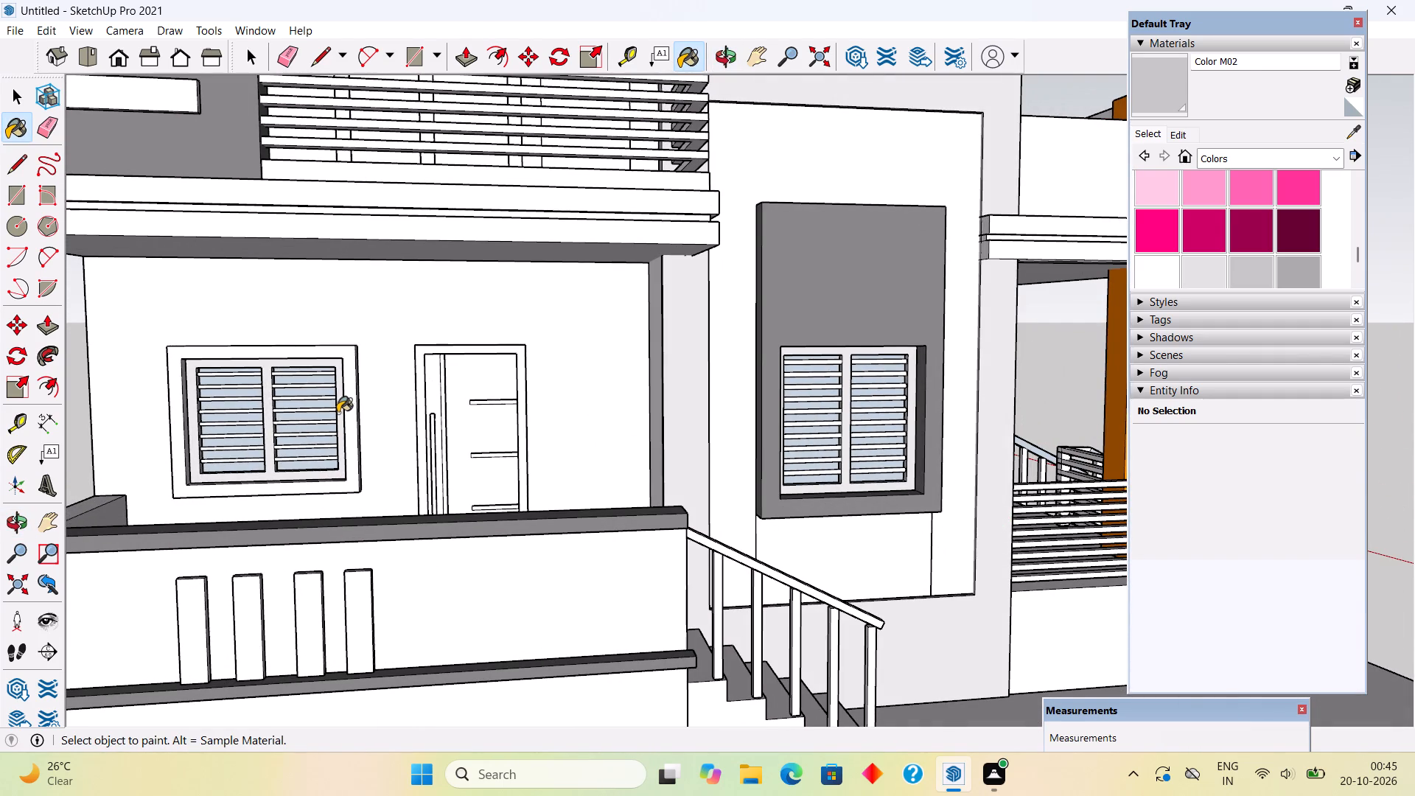
Sample Wood Veneer 01 from the front door's frame and paint the side facade's ground-floor door with it.
{"action": "scroll", "coordinate": [339, 426], "scroll_direction": "down", "scroll_amount": 3}
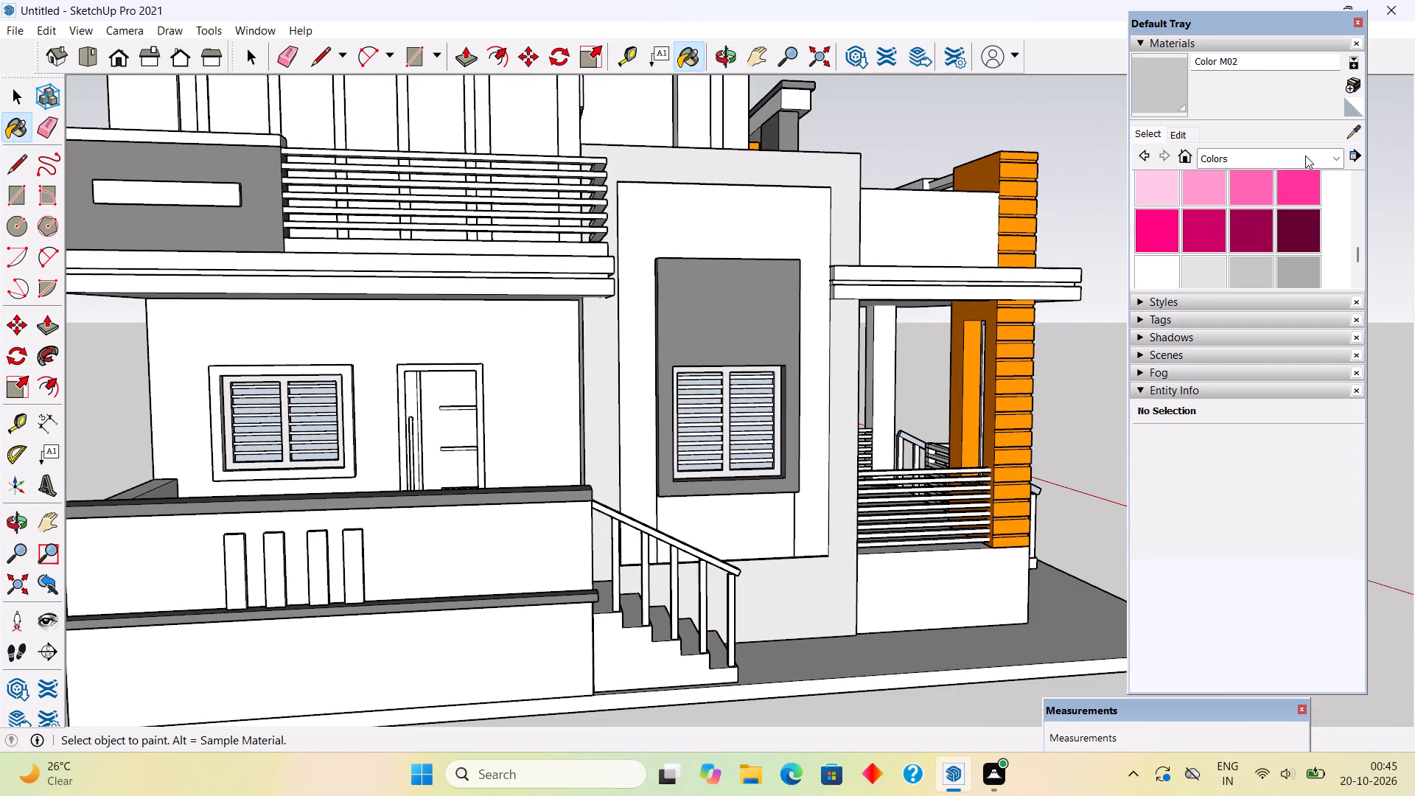
{"action": "left_click", "coordinate": [1358, 129]}
{"action": "middle_click_drag", "start_coordinate": [1022, 348], "coordinate": [326, 355]}
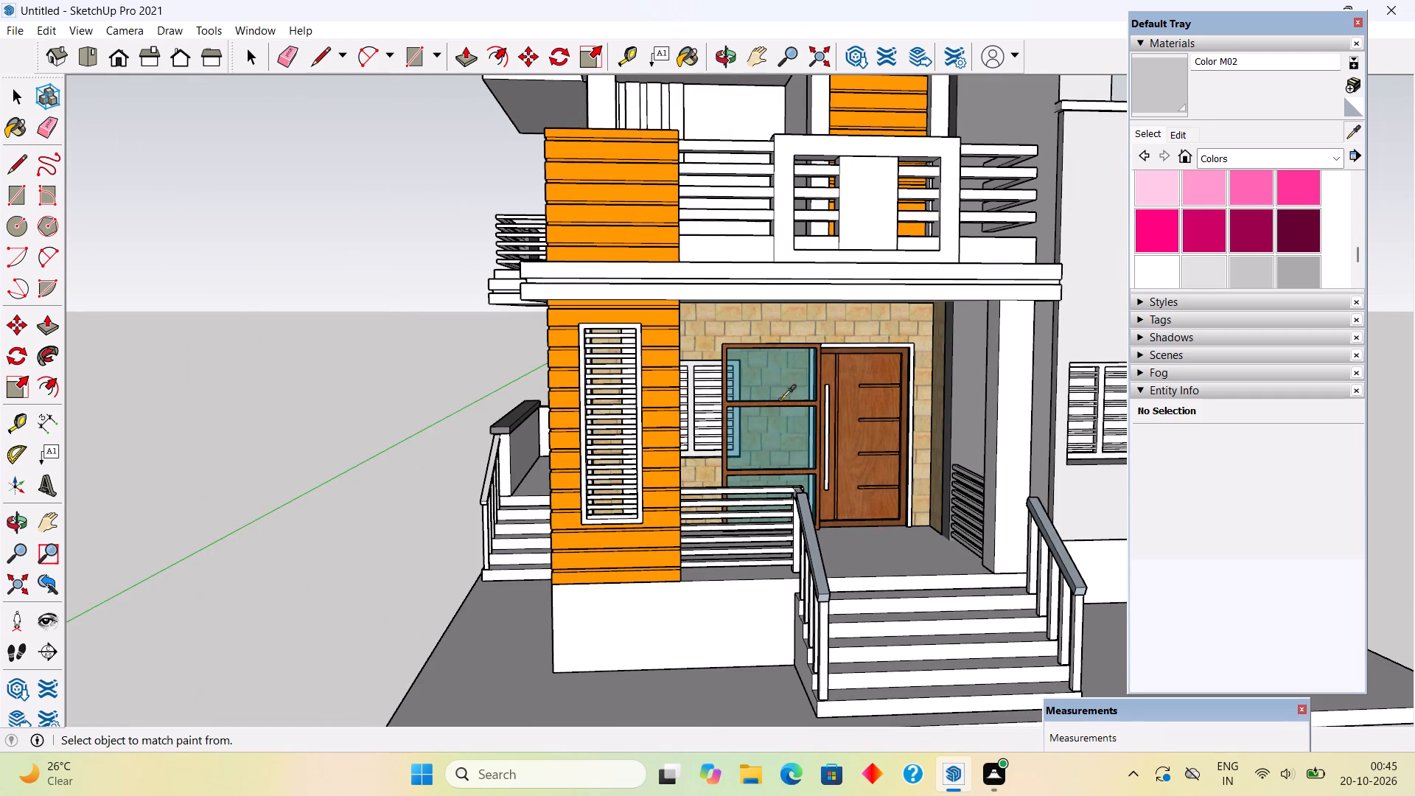
{"action": "left_click", "coordinate": [903, 393]}
{"action": "middle_click_drag", "start_coordinate": [520, 493], "coordinate": [842, 488]}
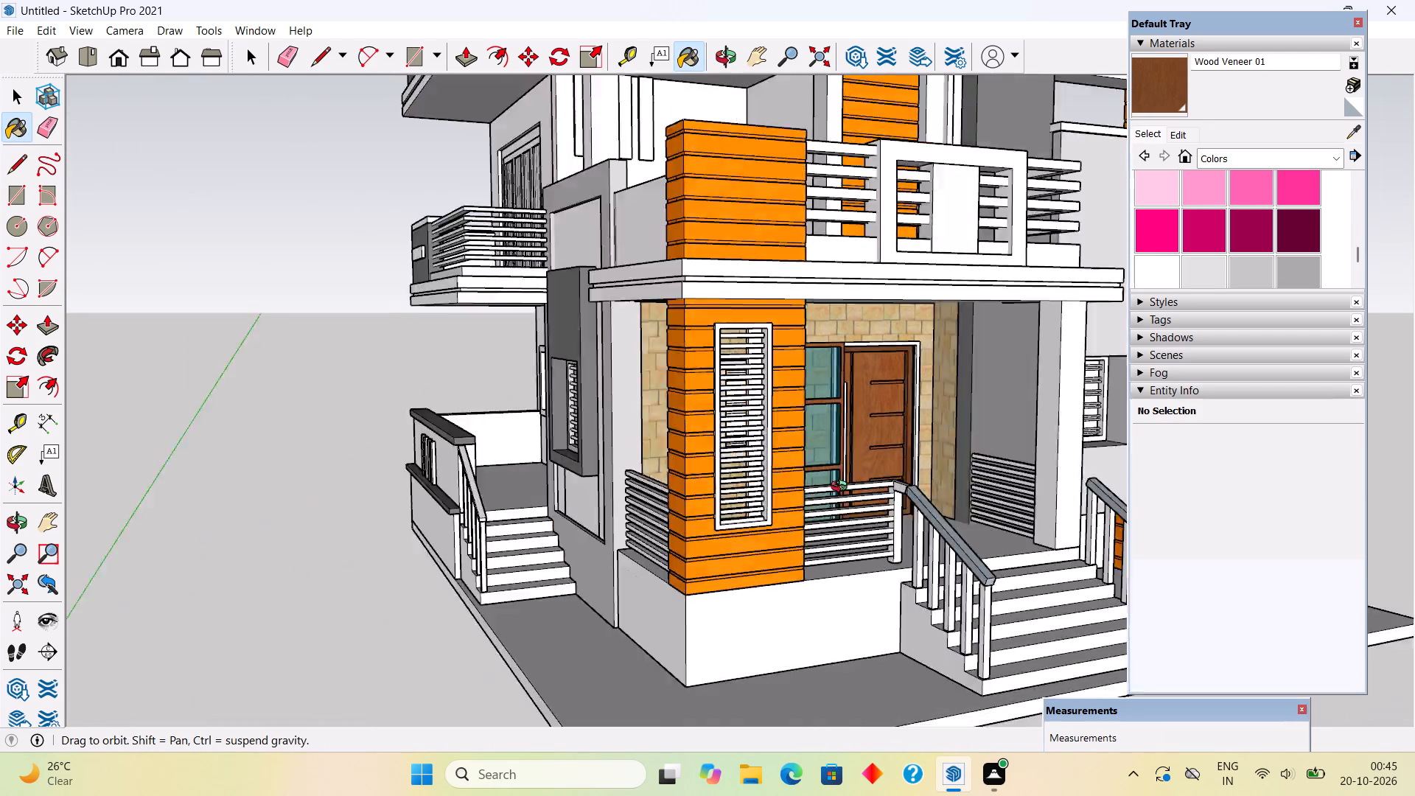
{"action": "middle_click_drag", "start_coordinate": [842, 488], "coordinate": [1192, 463]}
{"action": "scroll", "coordinate": [548, 388], "scroll_direction": "up", "scroll_amount": 3}
{"action": "left_click", "coordinate": [536, 400]}
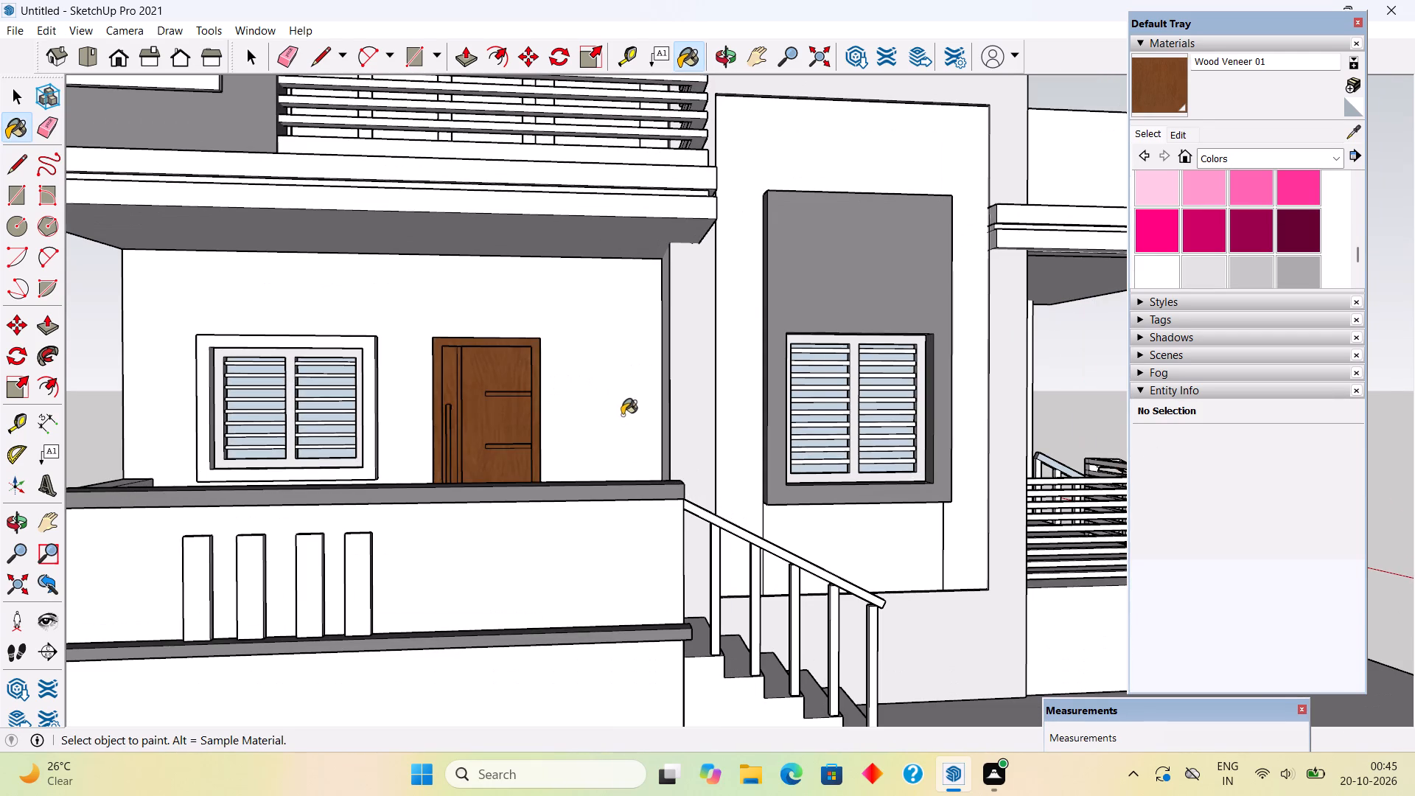
Paint the inner frame of the four-pane glazed opening behind the first-floor side balcony with Color C06.
{"action": "middle_click_drag", "start_coordinate": [601, 430], "coordinate": [357, 492]}
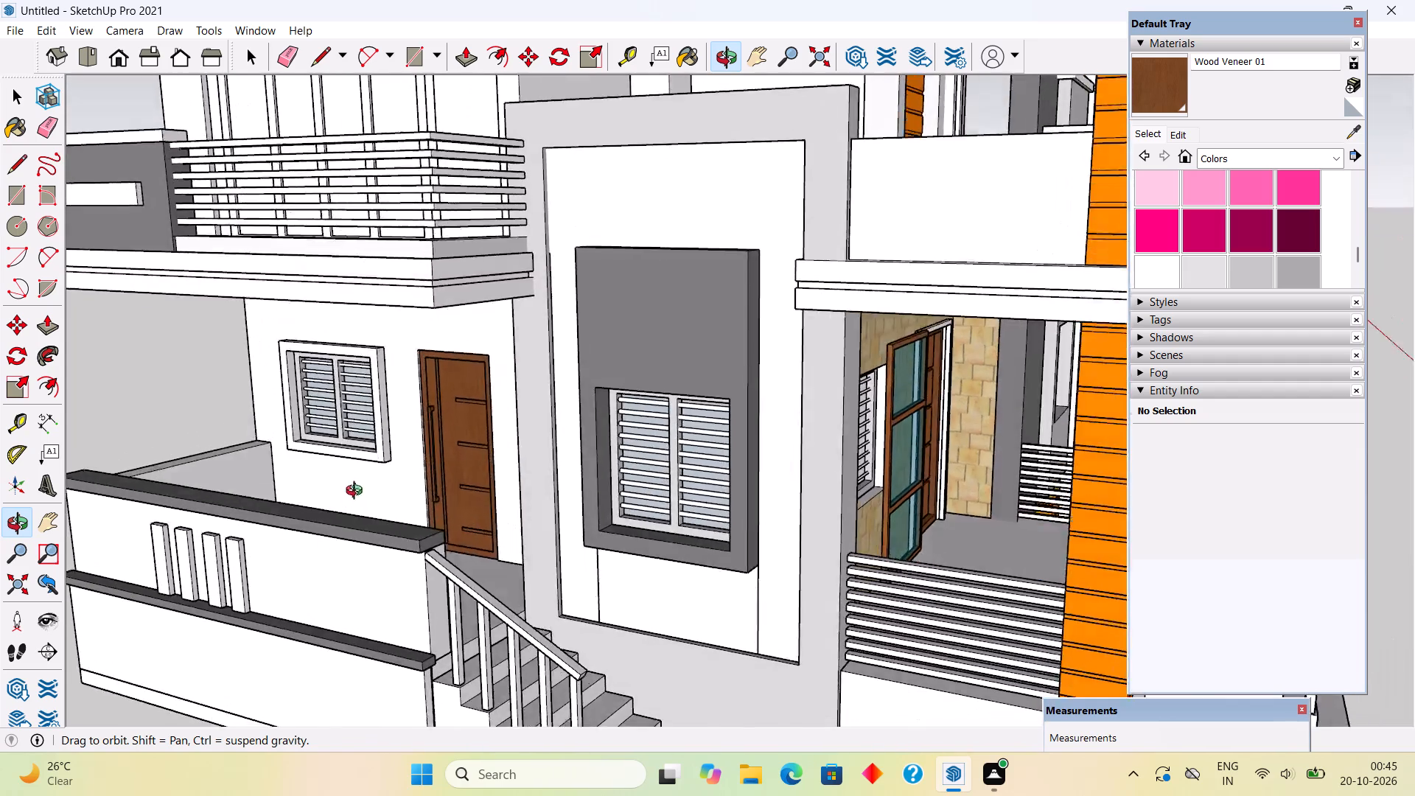
{"action": "middle_click_drag", "start_coordinate": [357, 492], "coordinate": [444, 511]}
{"action": "scroll", "coordinate": [444, 503], "scroll_direction": "down", "scroll_amount": 7}
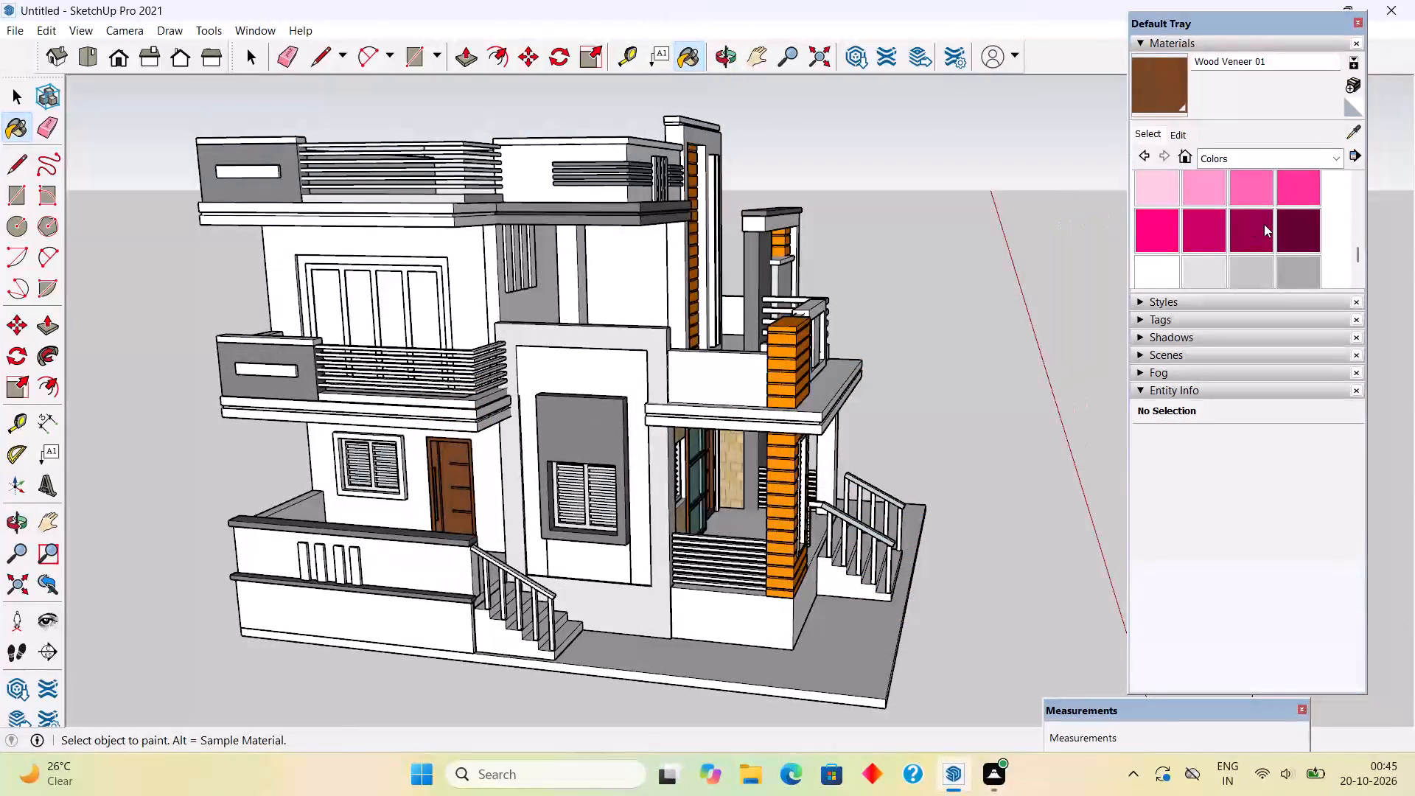
{"action": "scroll", "coordinate": [1264, 224], "scroll_direction": "down", "scroll_amount": 3}
{"action": "scroll", "coordinate": [1263, 226], "scroll_direction": "up", "scroll_amount": 10}
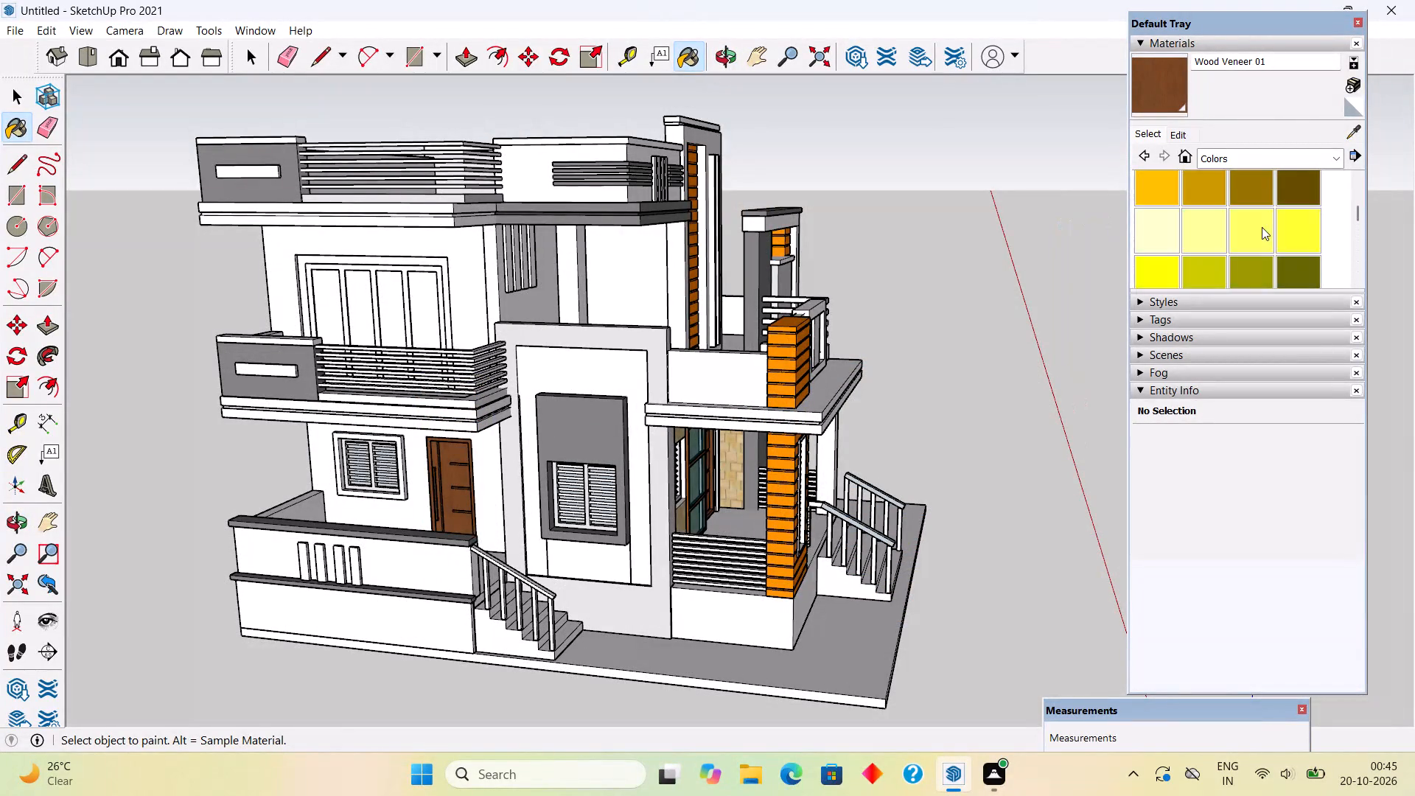
{"action": "scroll", "coordinate": [1262, 227], "scroll_direction": "up", "scroll_amount": 2}
{"action": "left_click", "coordinate": [1201, 268]}
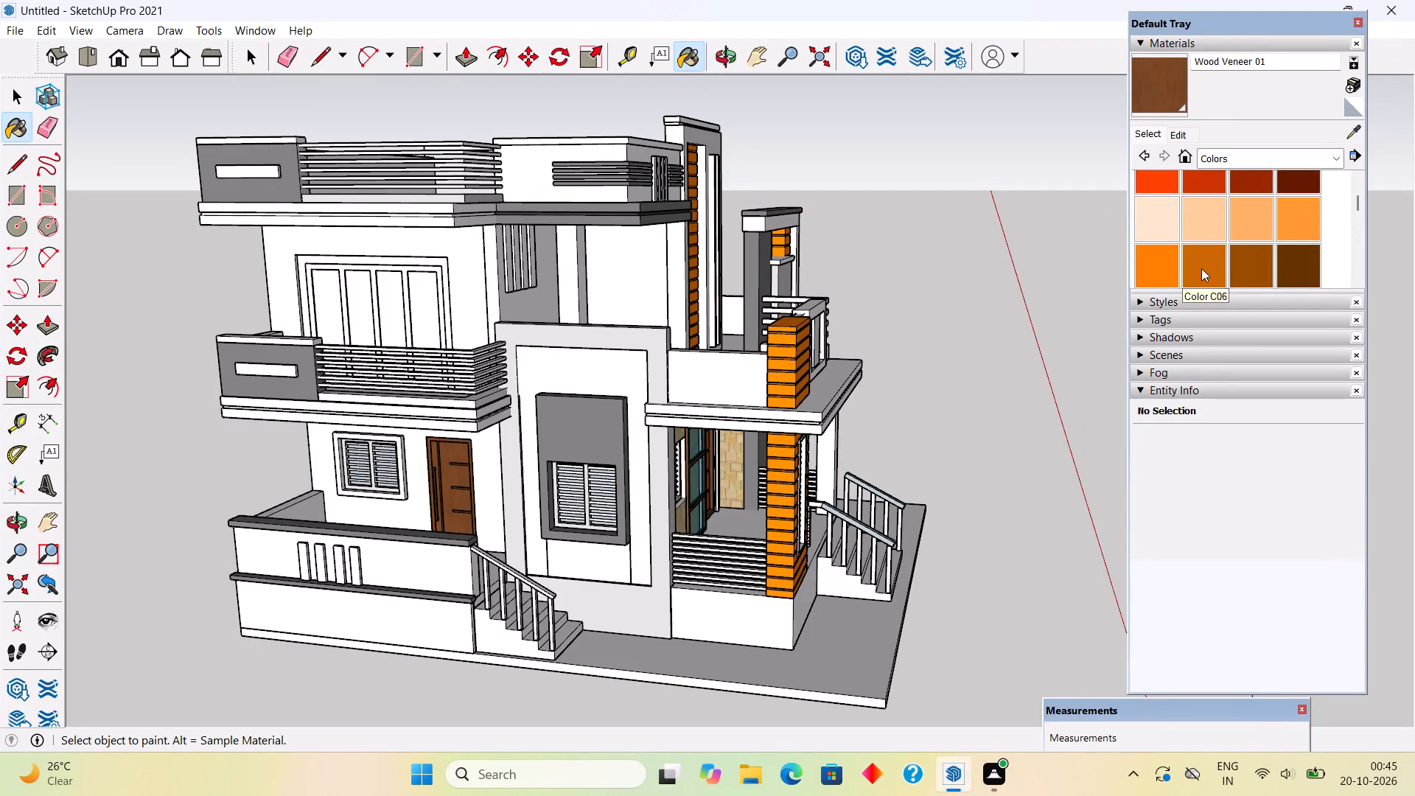
{"action": "left_click", "coordinate": [438, 291]}
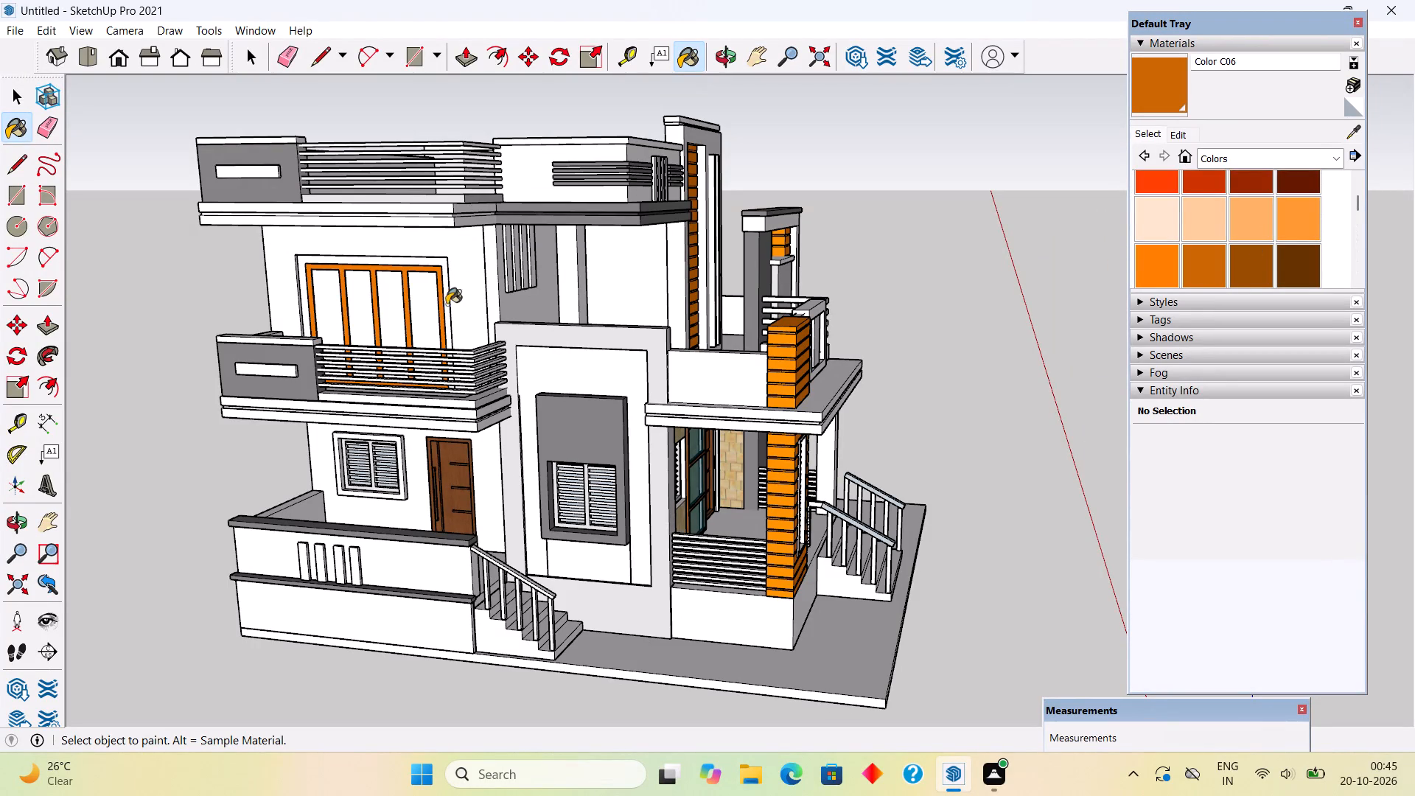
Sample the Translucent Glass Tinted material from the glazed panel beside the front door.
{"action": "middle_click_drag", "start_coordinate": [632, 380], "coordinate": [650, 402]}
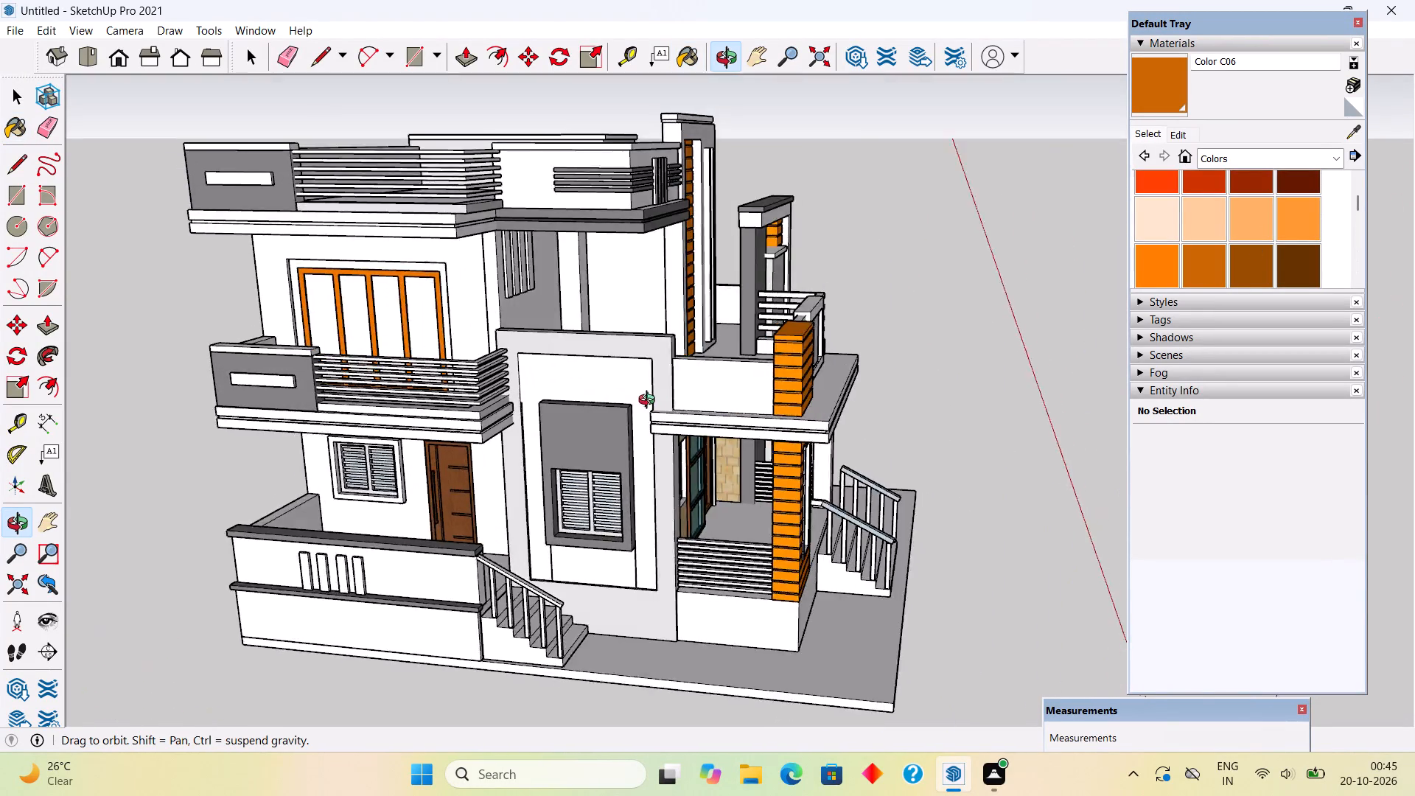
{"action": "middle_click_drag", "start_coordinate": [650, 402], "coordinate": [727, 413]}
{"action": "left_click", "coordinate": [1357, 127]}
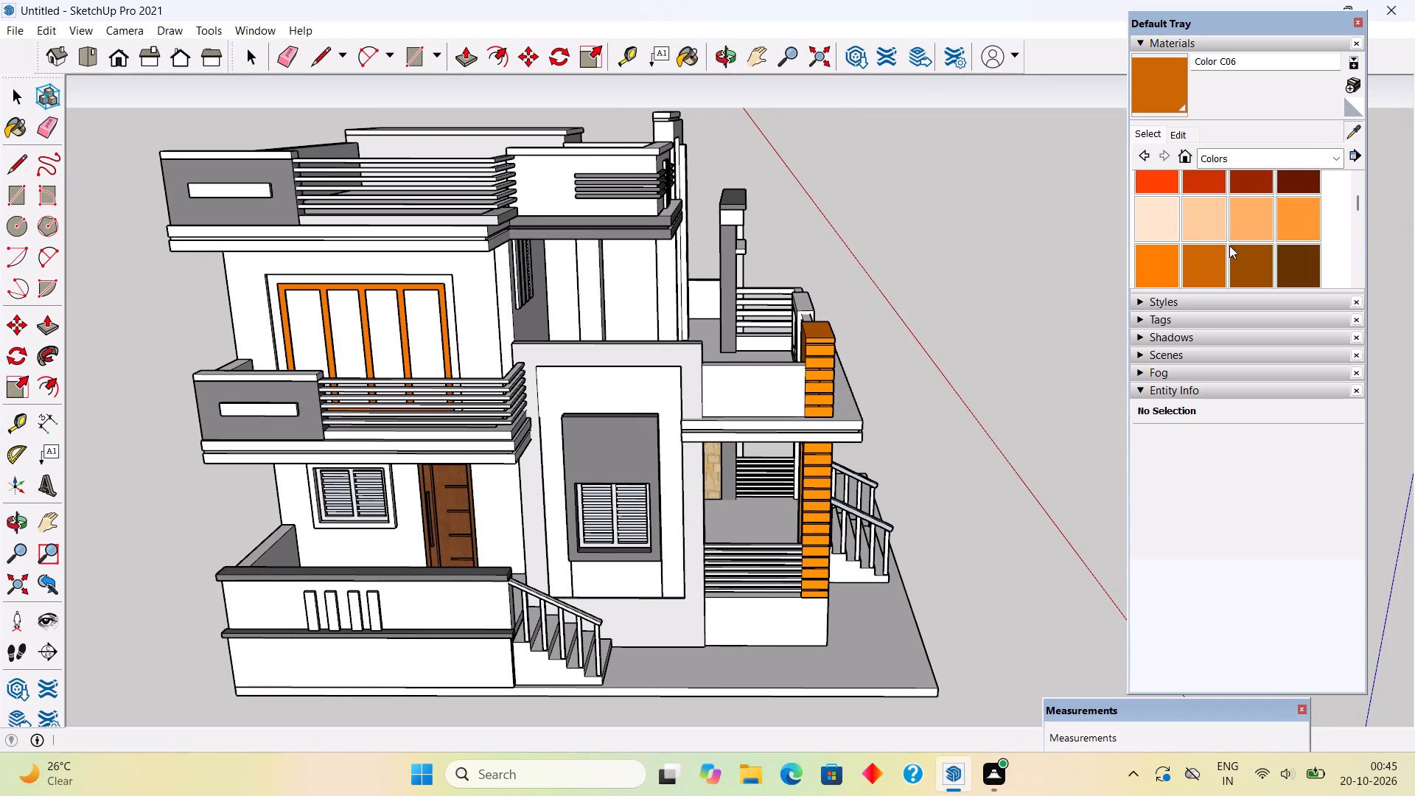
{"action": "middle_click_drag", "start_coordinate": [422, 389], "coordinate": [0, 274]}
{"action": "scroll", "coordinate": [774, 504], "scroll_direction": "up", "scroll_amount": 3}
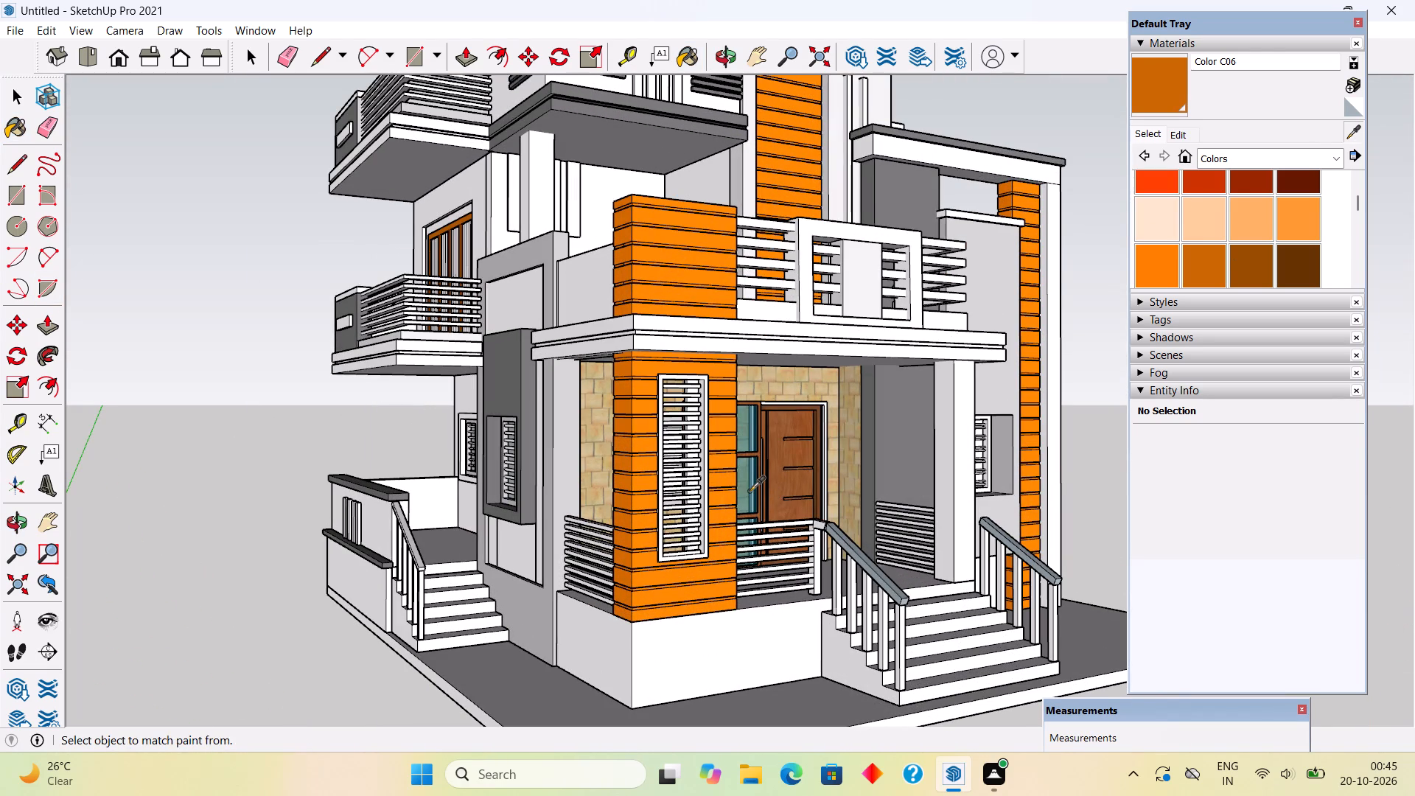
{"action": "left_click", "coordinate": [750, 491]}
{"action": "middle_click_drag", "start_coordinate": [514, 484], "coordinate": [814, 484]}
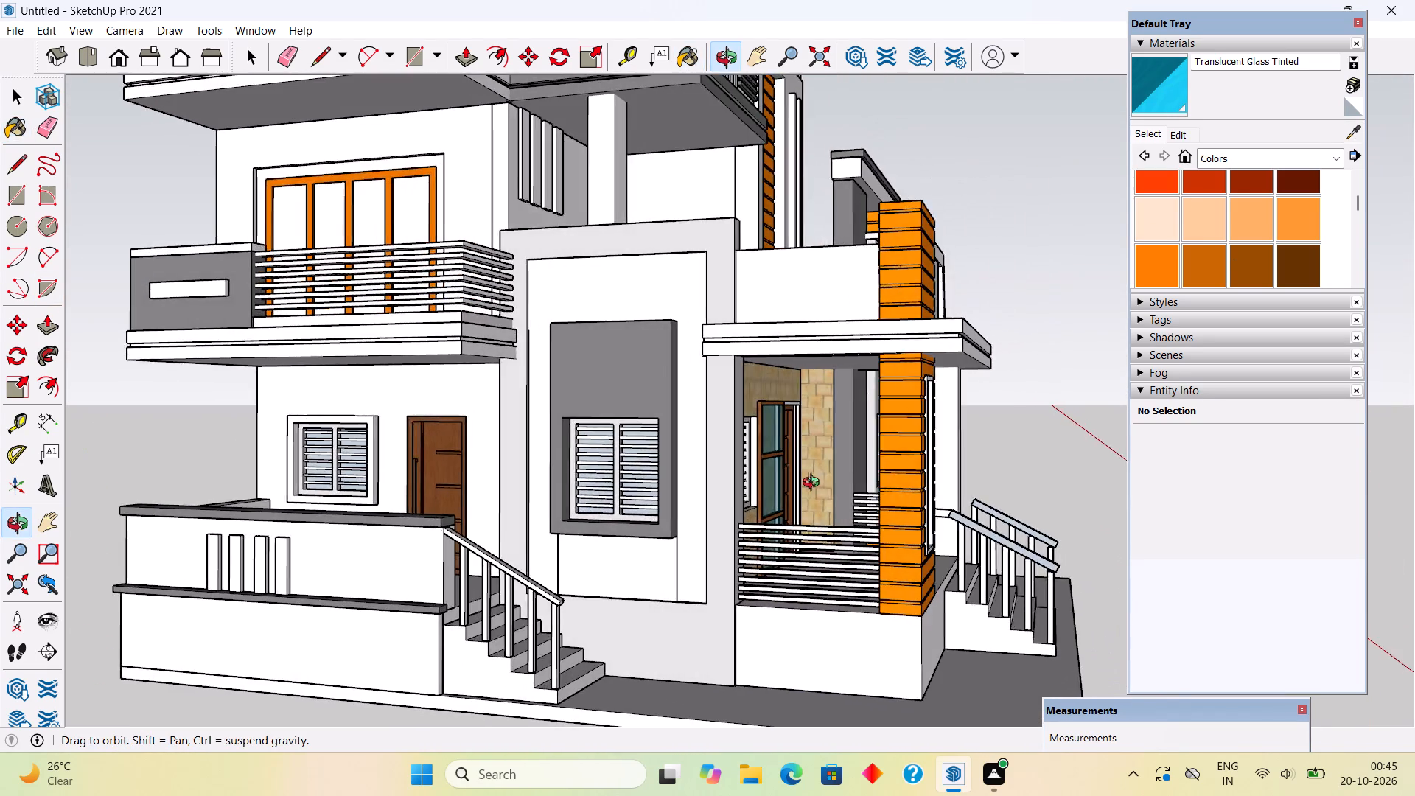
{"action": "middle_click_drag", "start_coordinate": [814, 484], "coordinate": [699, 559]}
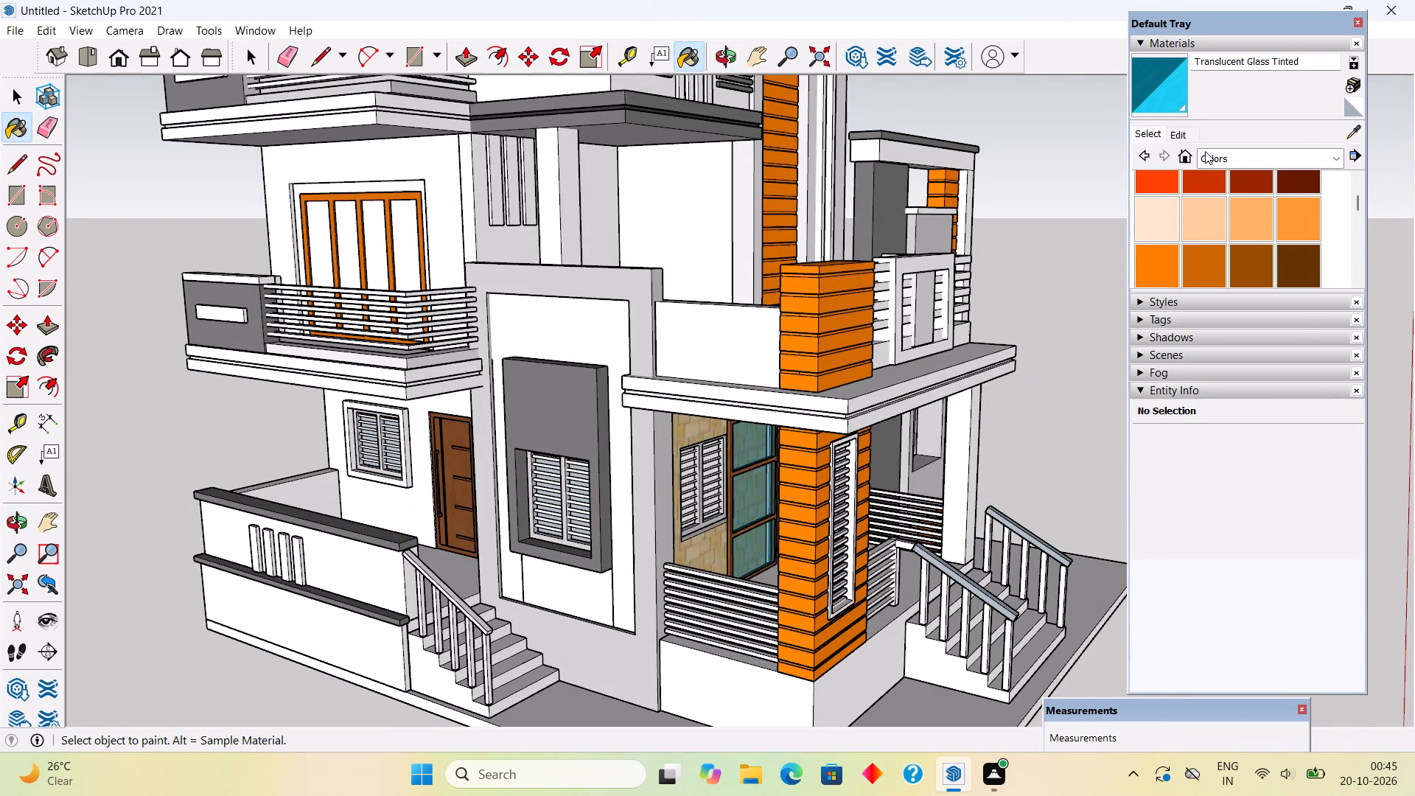
Paint the four panes of the first-floor side balcony opening with Translucent Glass Gray from the Glass and Mirrors collection.
{"action": "left_click", "coordinate": [1206, 153]}
{"action": "left_click", "coordinate": [1250, 248]}
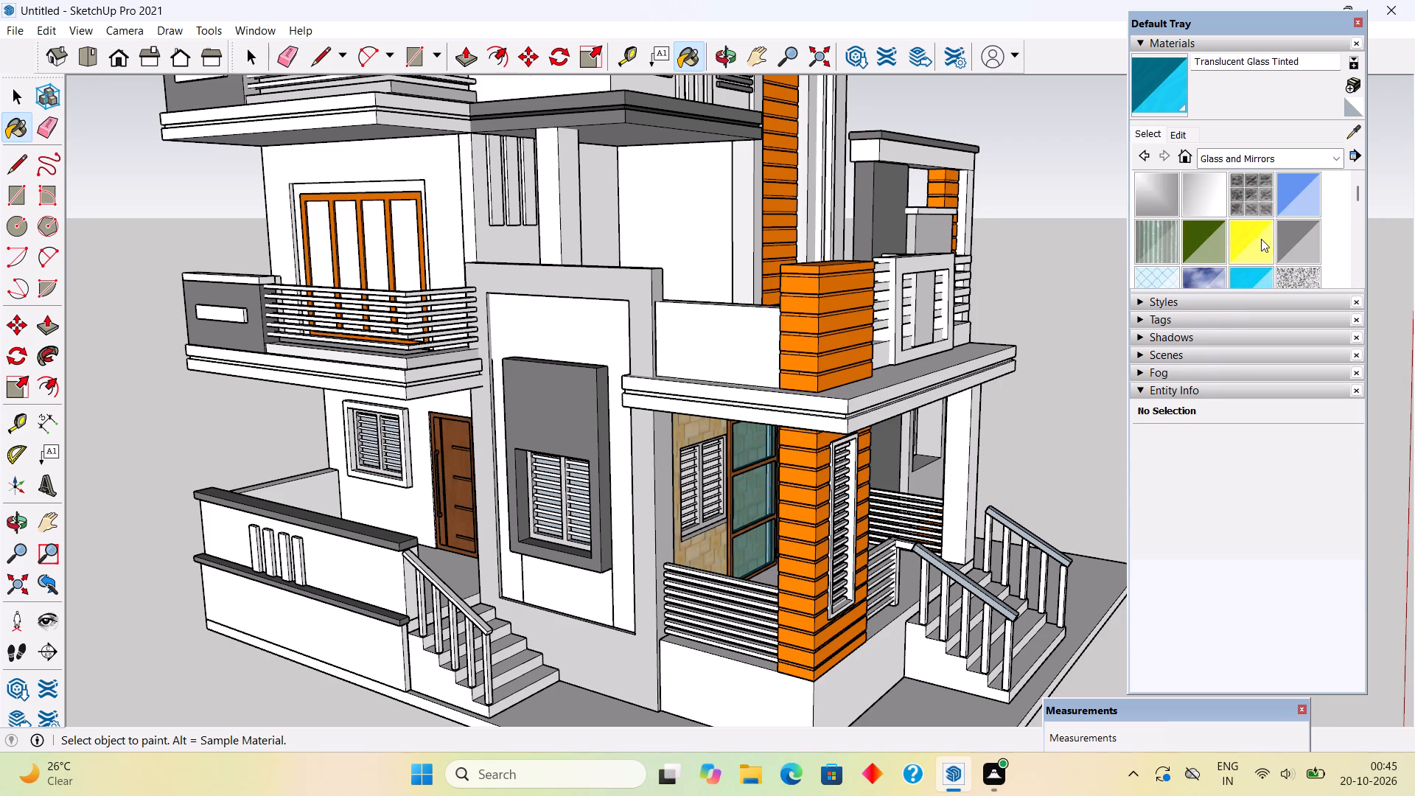
{"action": "left_click", "coordinate": [1296, 234]}
{"action": "scroll", "coordinate": [397, 236], "scroll_direction": "up", "scroll_amount": 3}
{"action": "left_click", "coordinate": [397, 236]}
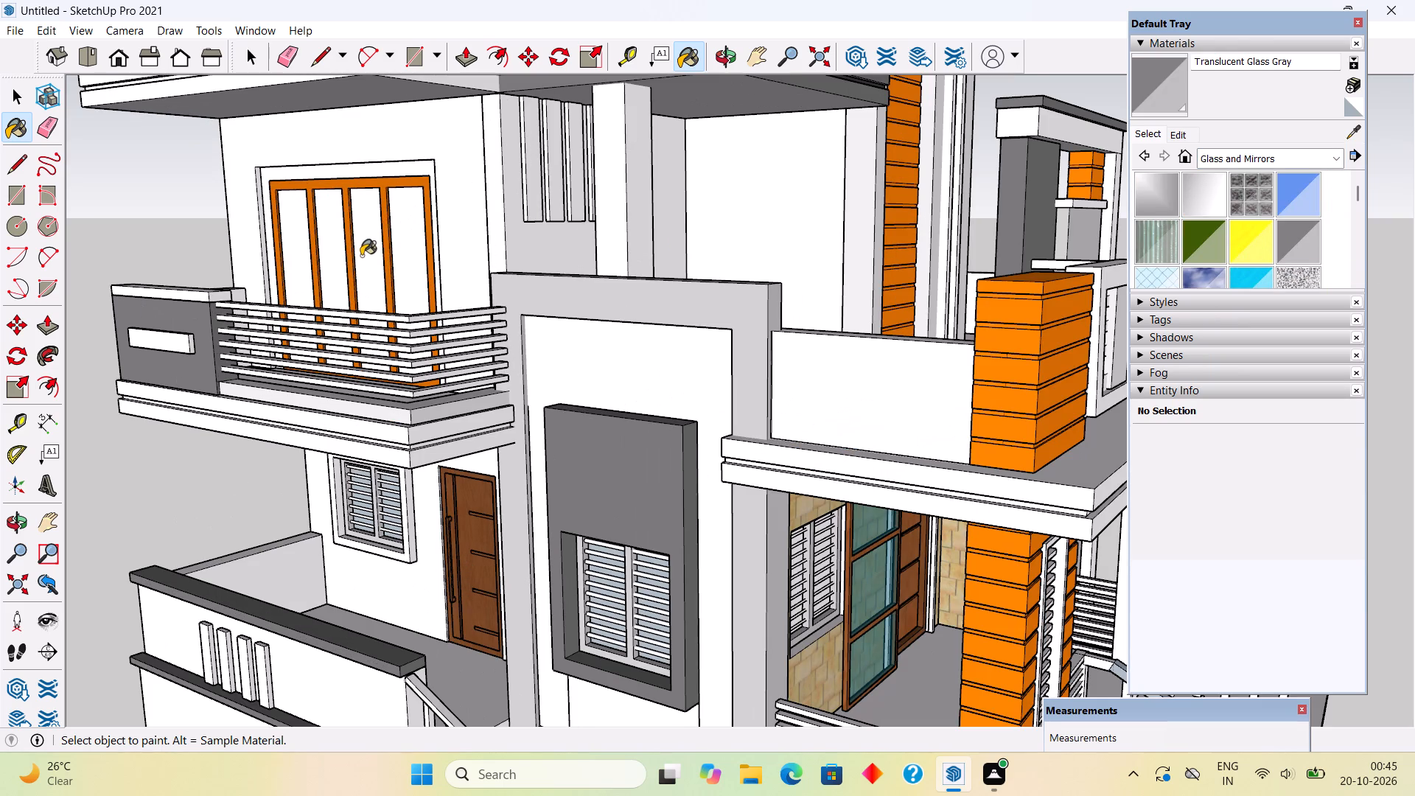
{"action": "left_click", "coordinate": [361, 256]}
{"action": "left_click", "coordinate": [419, 266]}
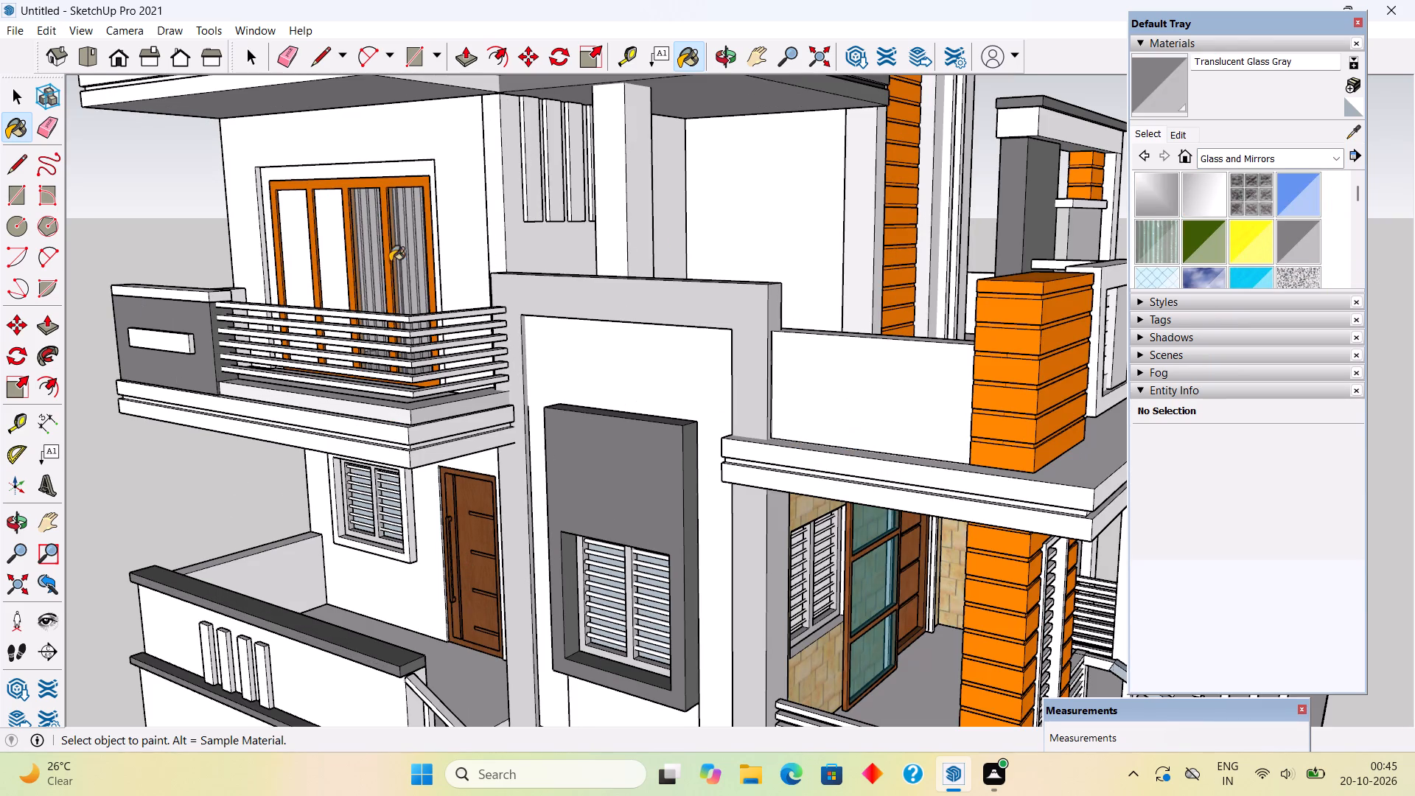
{"action": "middle_click_drag", "start_coordinate": [353, 275], "coordinate": [498, 277]}
{"action": "left_click", "coordinate": [286, 265]}
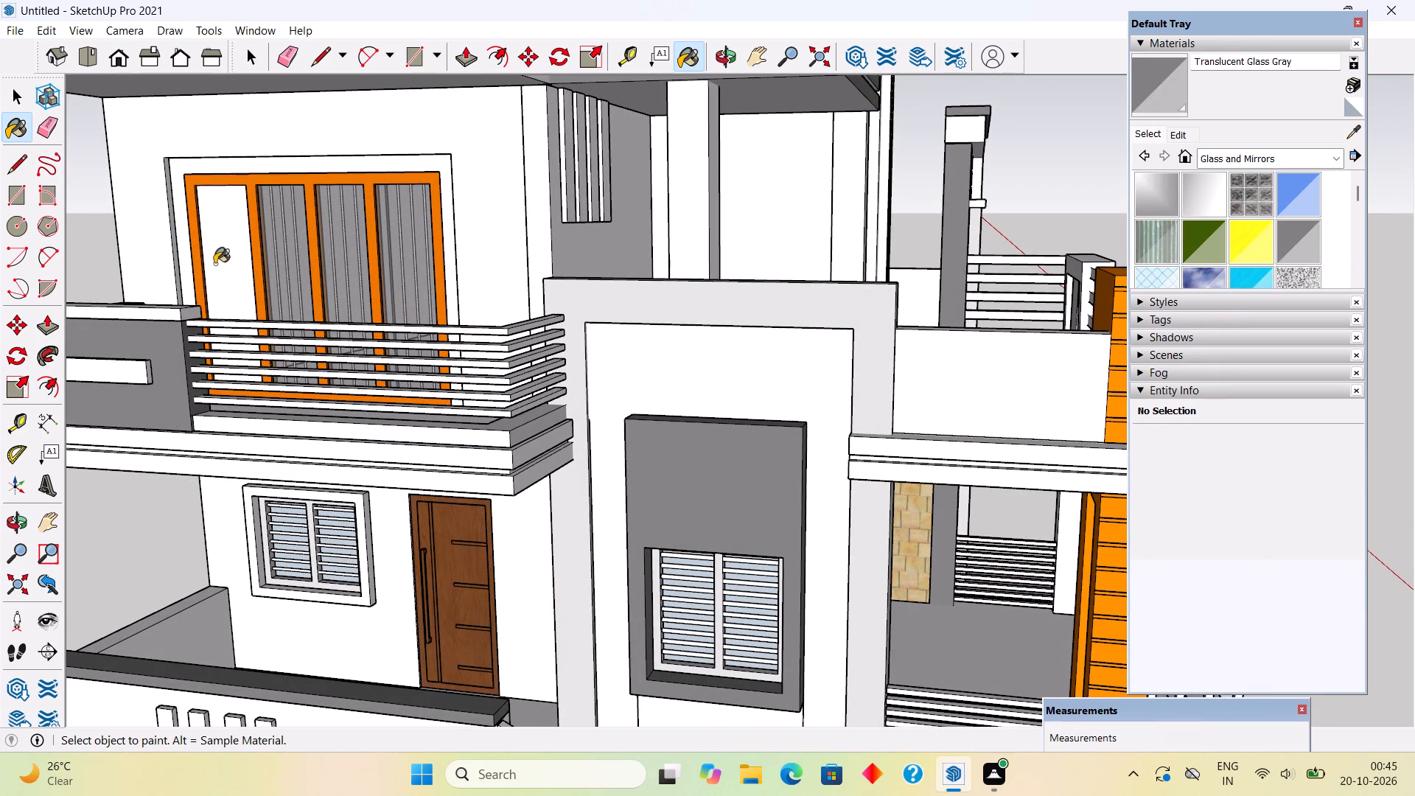
{"action": "left_click", "coordinate": [214, 264]}
Paint the glass of the two ground-floor side facade windows and the stone entrance wall window with Translucent Glass Gray.
{"action": "scroll", "coordinate": [308, 554], "scroll_direction": "up", "scroll_amount": 12}
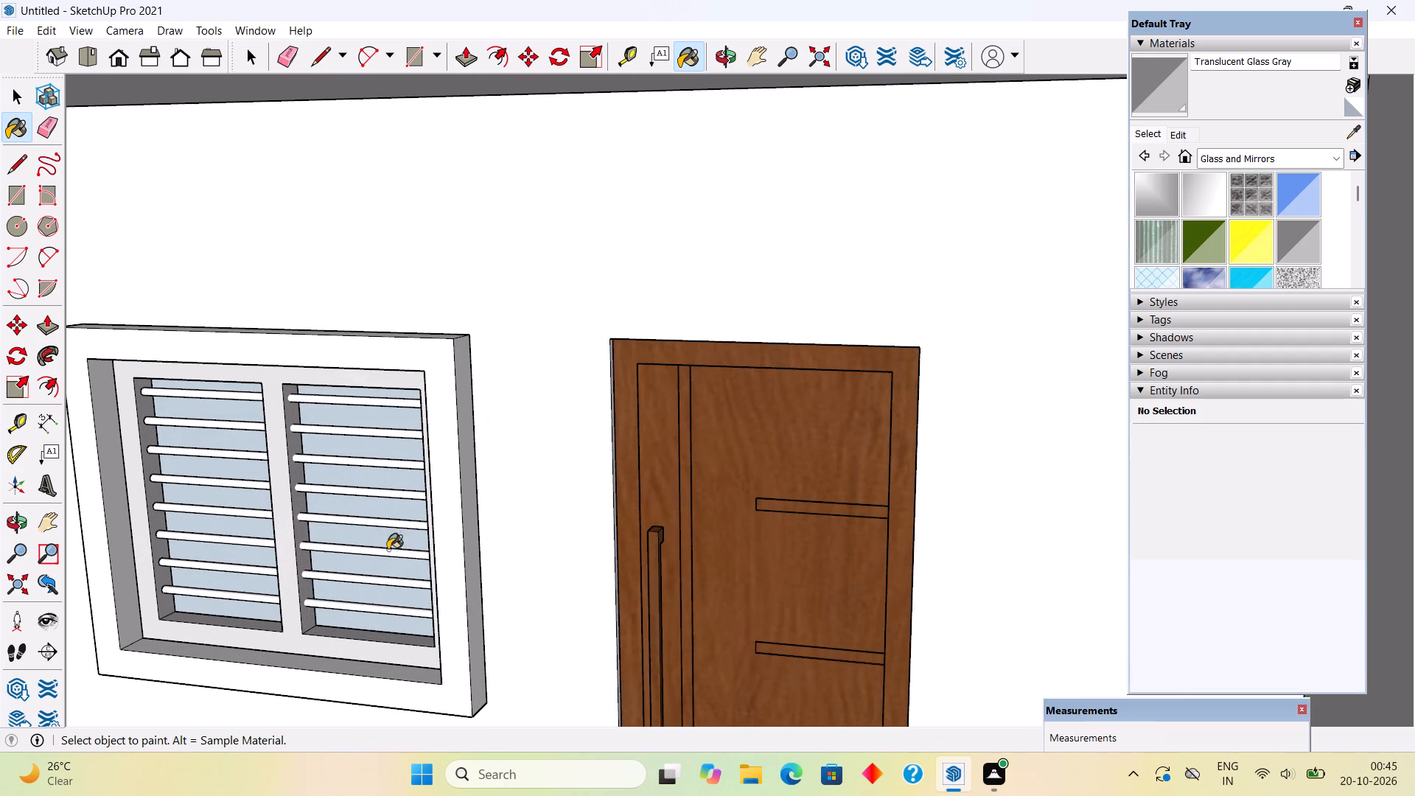
{"action": "left_click", "coordinate": [404, 537]}
{"action": "middle_click_drag", "start_coordinate": [381, 529], "coordinate": [178, 433]}
{"action": "scroll", "coordinate": [179, 434], "scroll_direction": "down", "scroll_amount": 9}
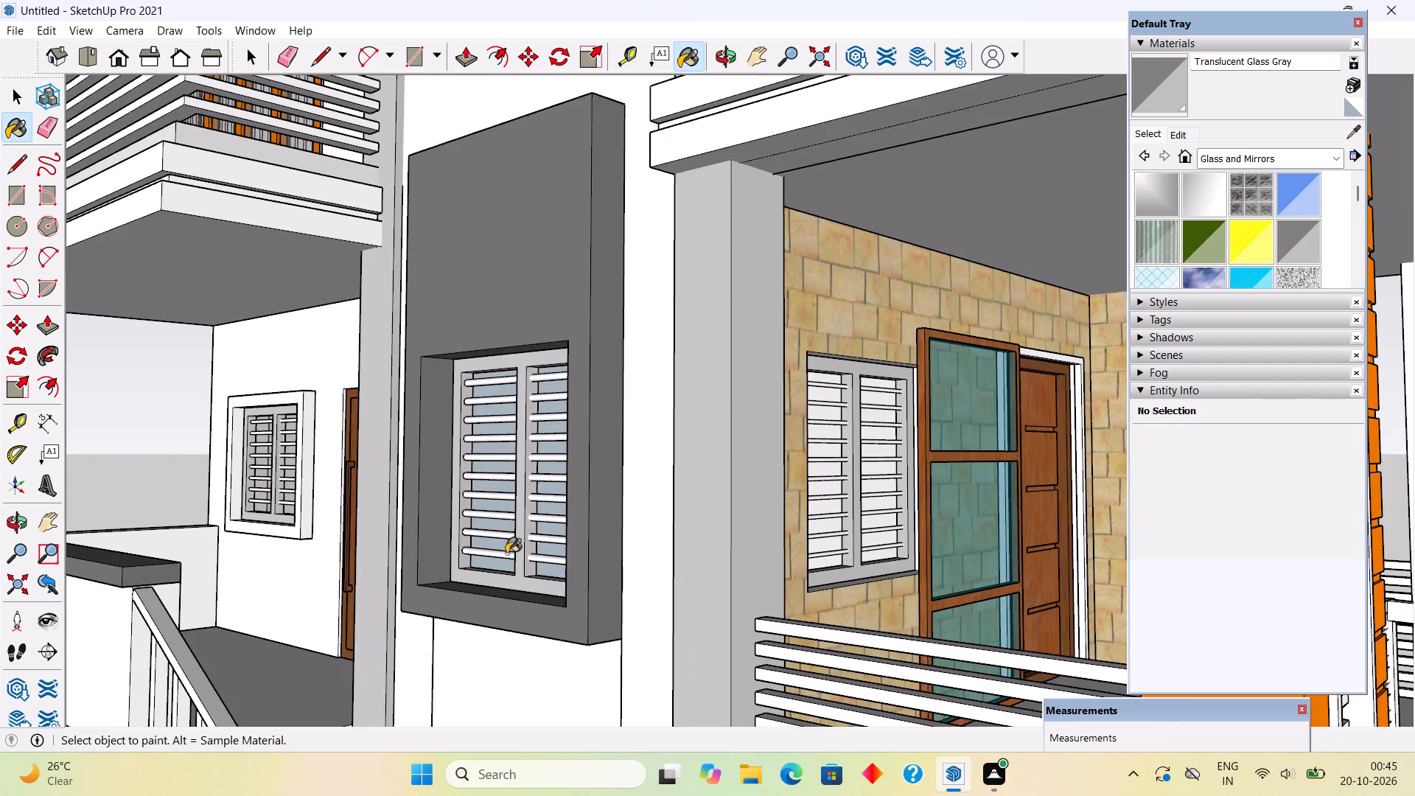
{"action": "scroll", "coordinate": [529, 539], "scroll_direction": "up", "scroll_amount": 5}
{"action": "left_click", "coordinate": [565, 520]}
{"action": "scroll", "coordinate": [564, 522], "scroll_direction": "down", "scroll_amount": 5}
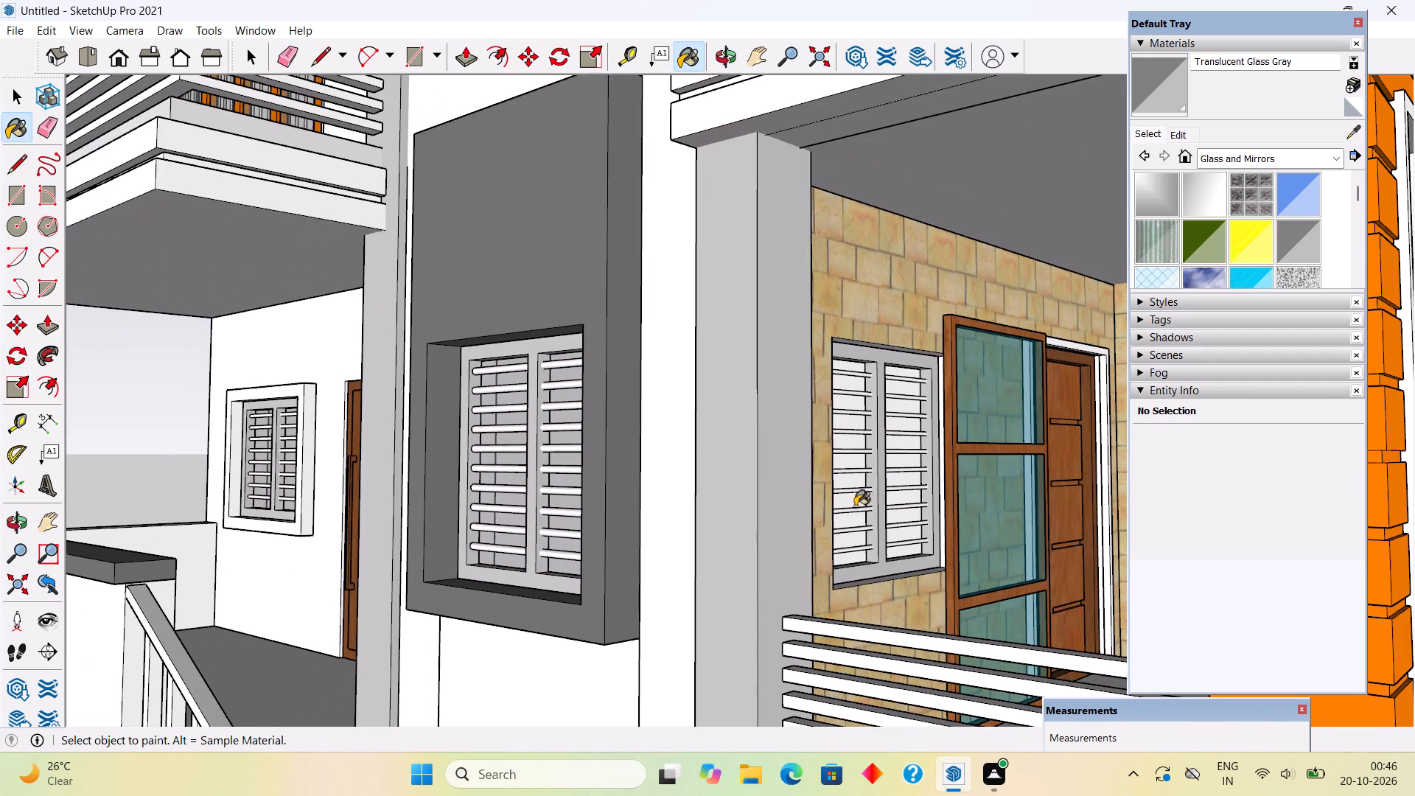
{"action": "scroll", "coordinate": [860, 502], "scroll_direction": "up", "scroll_amount": 5}
{"action": "left_click", "coordinate": [860, 497]}
{"action": "scroll", "coordinate": [859, 497], "scroll_direction": "down", "scroll_amount": 16}
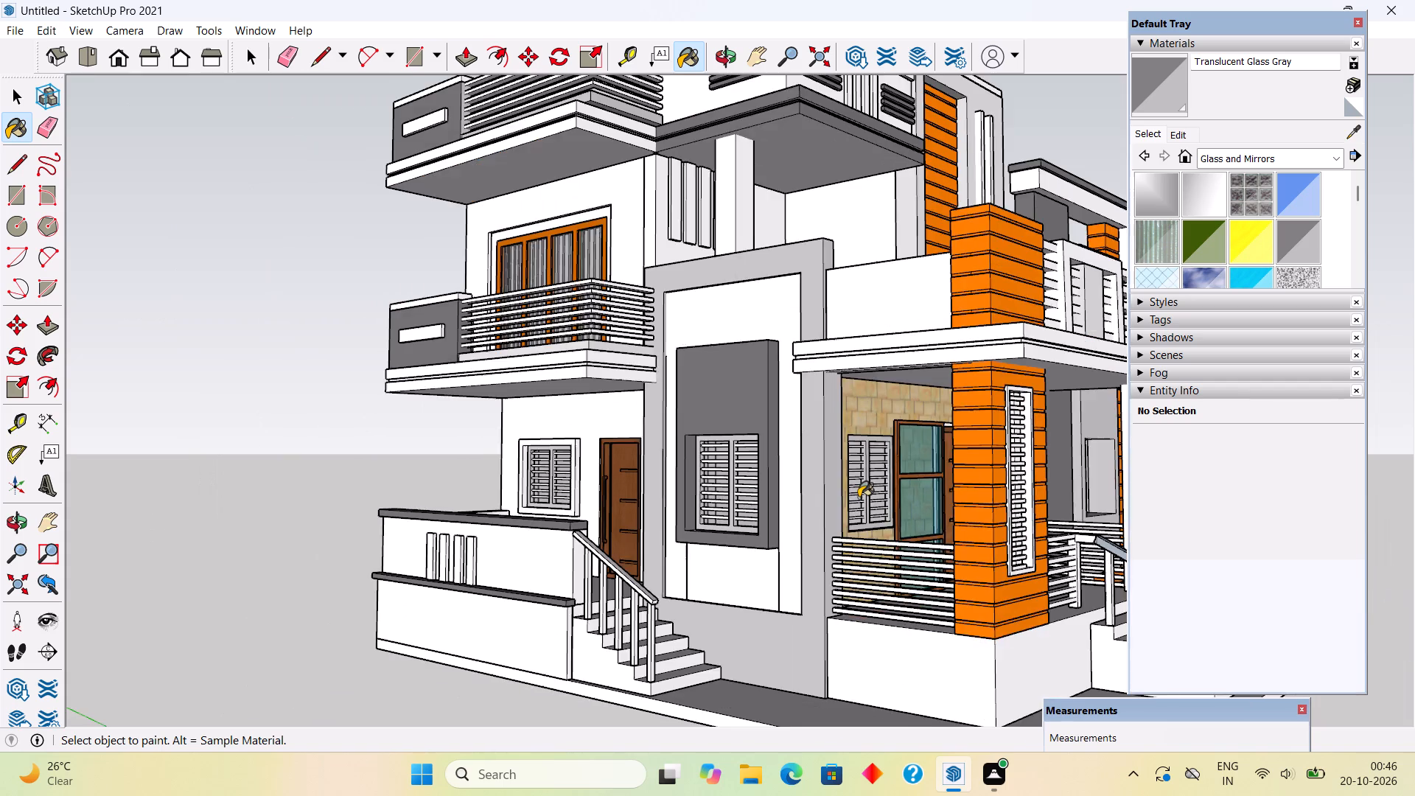
{"action": "scroll", "coordinate": [851, 499], "scroll_direction": "down", "scroll_amount": 4}
Paint the glass of the front facade's recessed louvred window, on the far side of the entrance porch, with Translucent Glass Gray.
{"action": "middle_click_drag", "start_coordinate": [736, 489], "coordinate": [672, 496]}
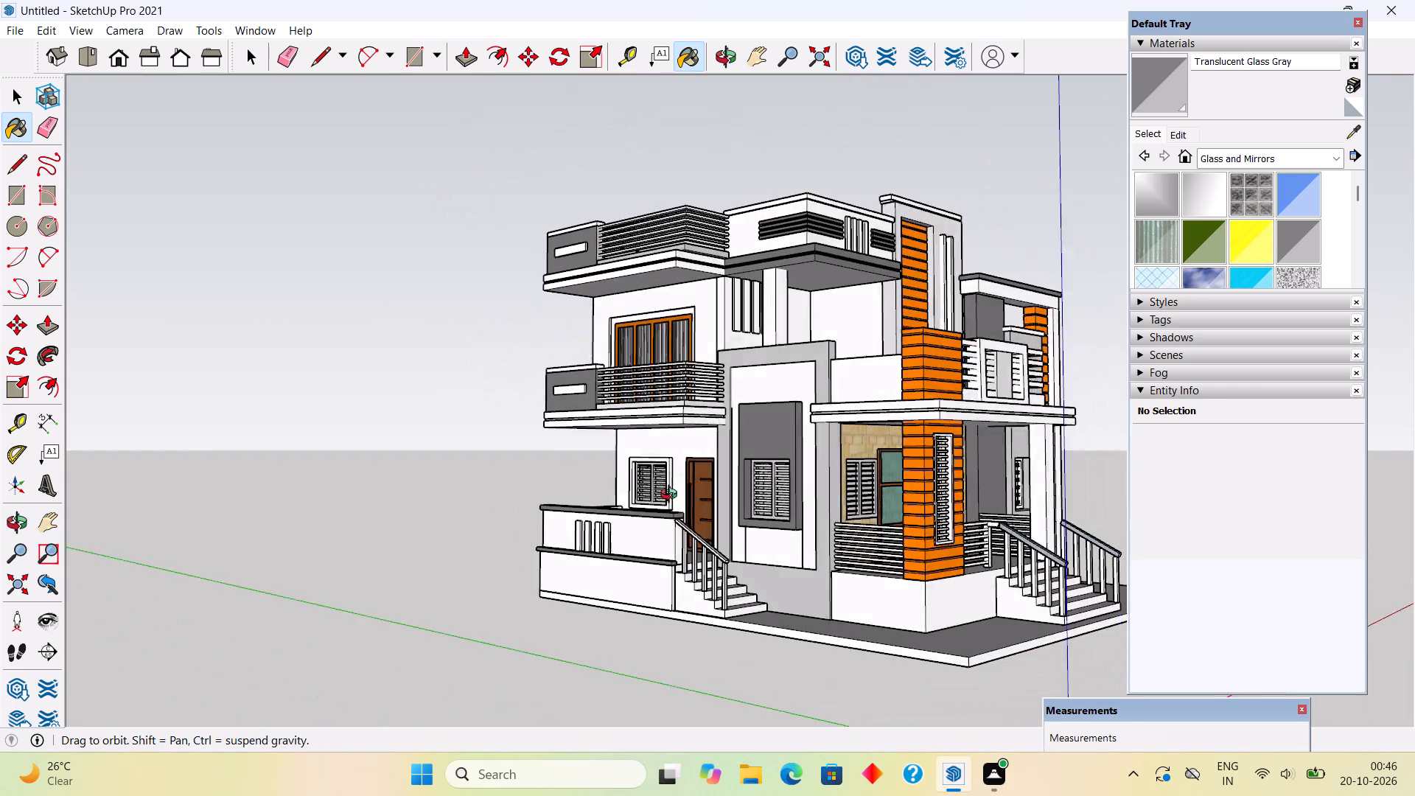
{"action": "middle_click_drag", "start_coordinate": [672, 496], "coordinate": [252, 502]}
{"action": "scroll", "coordinate": [957, 542], "scroll_direction": "up", "scroll_amount": 8}
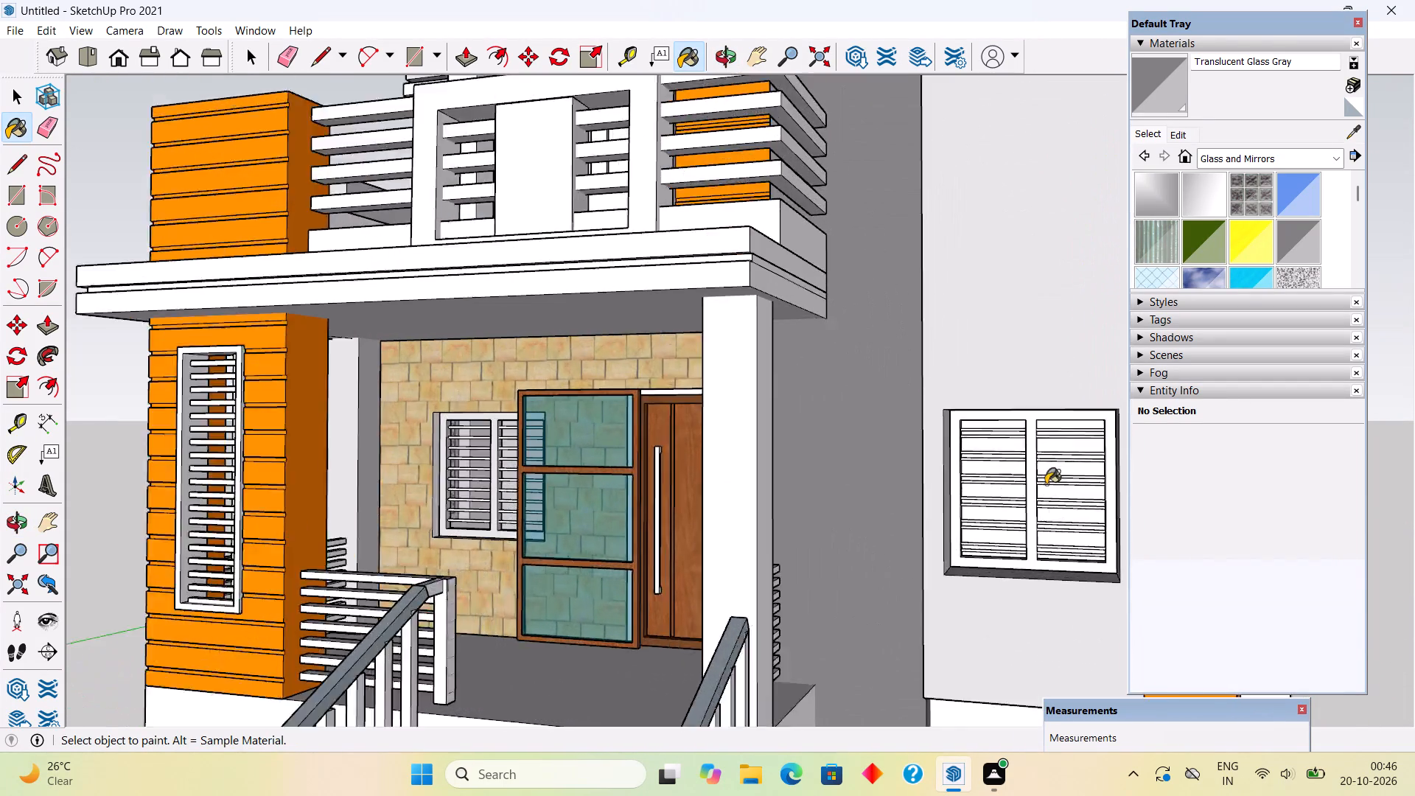
{"action": "scroll", "coordinate": [1046, 484], "scroll_direction": "up", "scroll_amount": 7}
{"action": "left_click", "coordinate": [1058, 495]}
{"action": "scroll", "coordinate": [1058, 495], "scroll_direction": "down", "scroll_amount": 3}
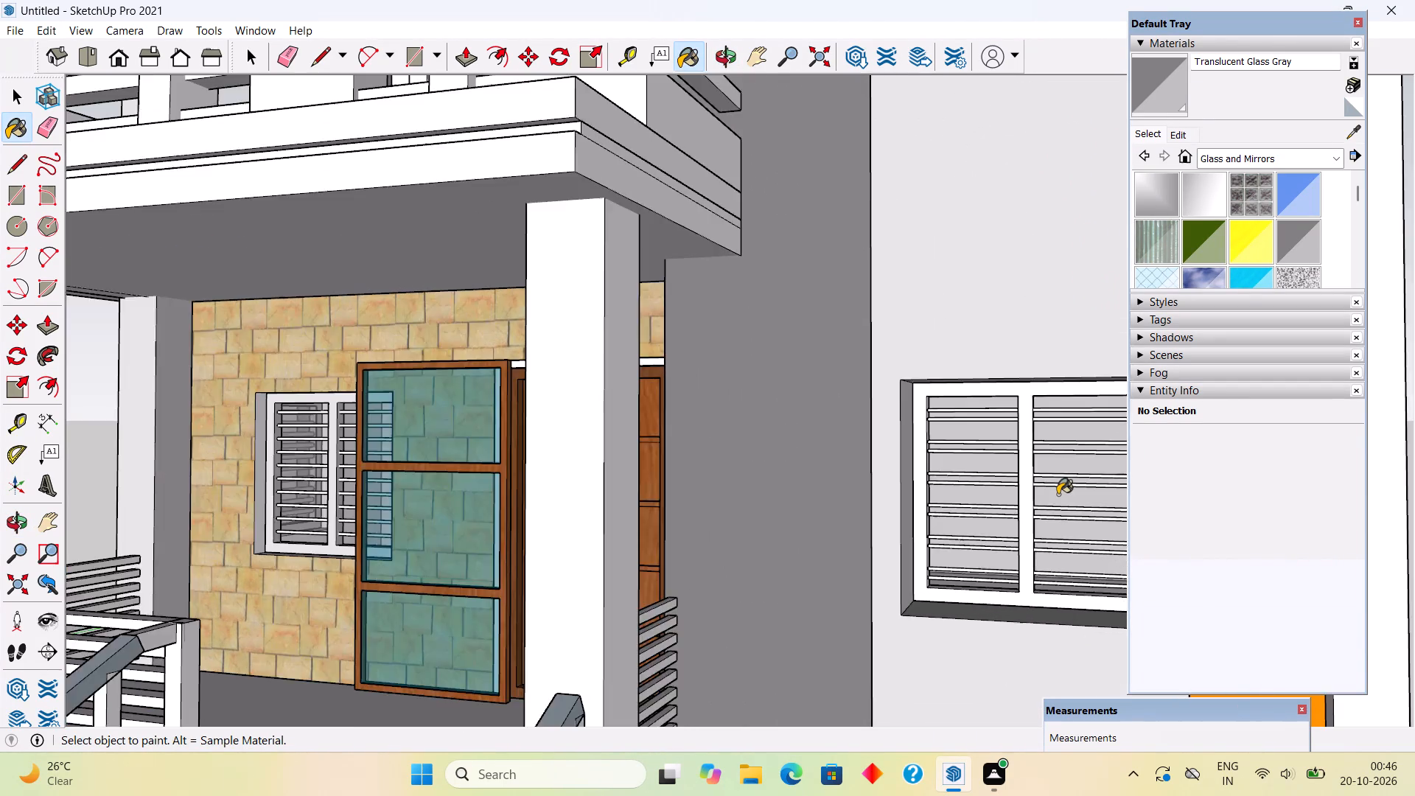
{"action": "scroll", "coordinate": [1058, 495], "scroll_direction": "down", "scroll_amount": 17}
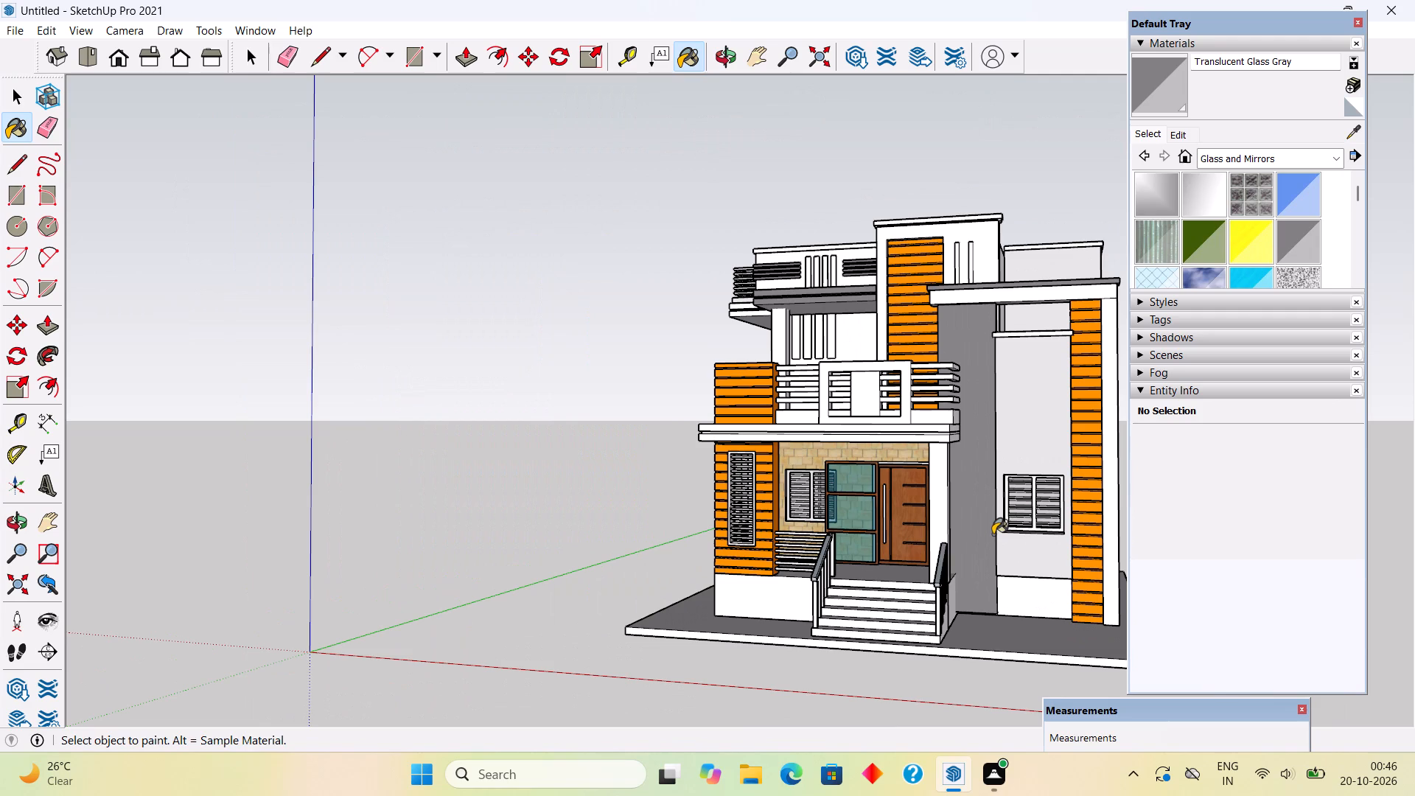
{"action": "key", "text": "space"}
Sample Roofing Slate Tan from the entrance wall and paint the vertical strips in the first-floor terrace's rear wall with it.
{"action": "middle_click_drag", "start_coordinate": [764, 503], "coordinate": [1061, 515]}
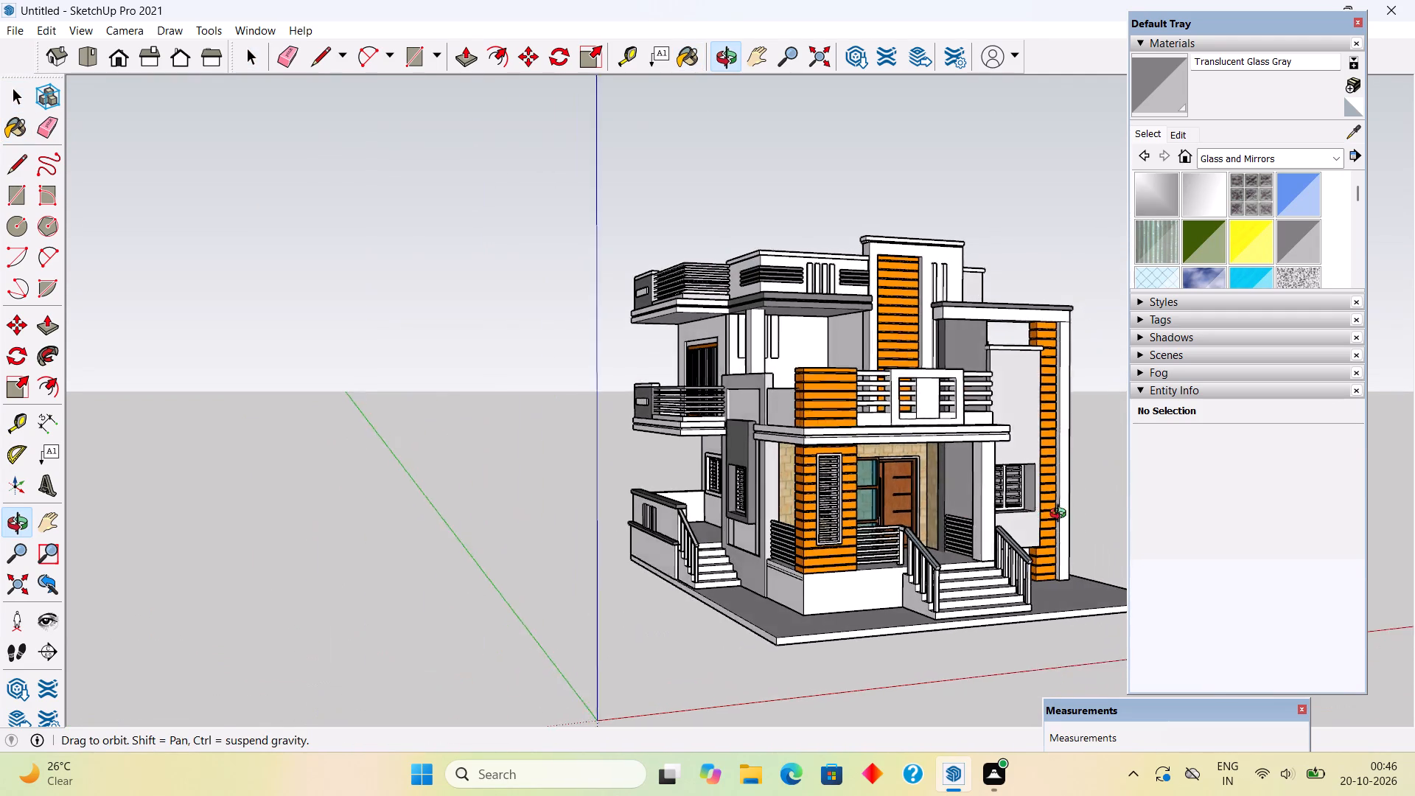
{"action": "middle_click_drag", "start_coordinate": [1061, 515], "coordinate": [1177, 527]}
{"action": "scroll", "coordinate": [1038, 539], "scroll_direction": "up", "scroll_amount": 3}
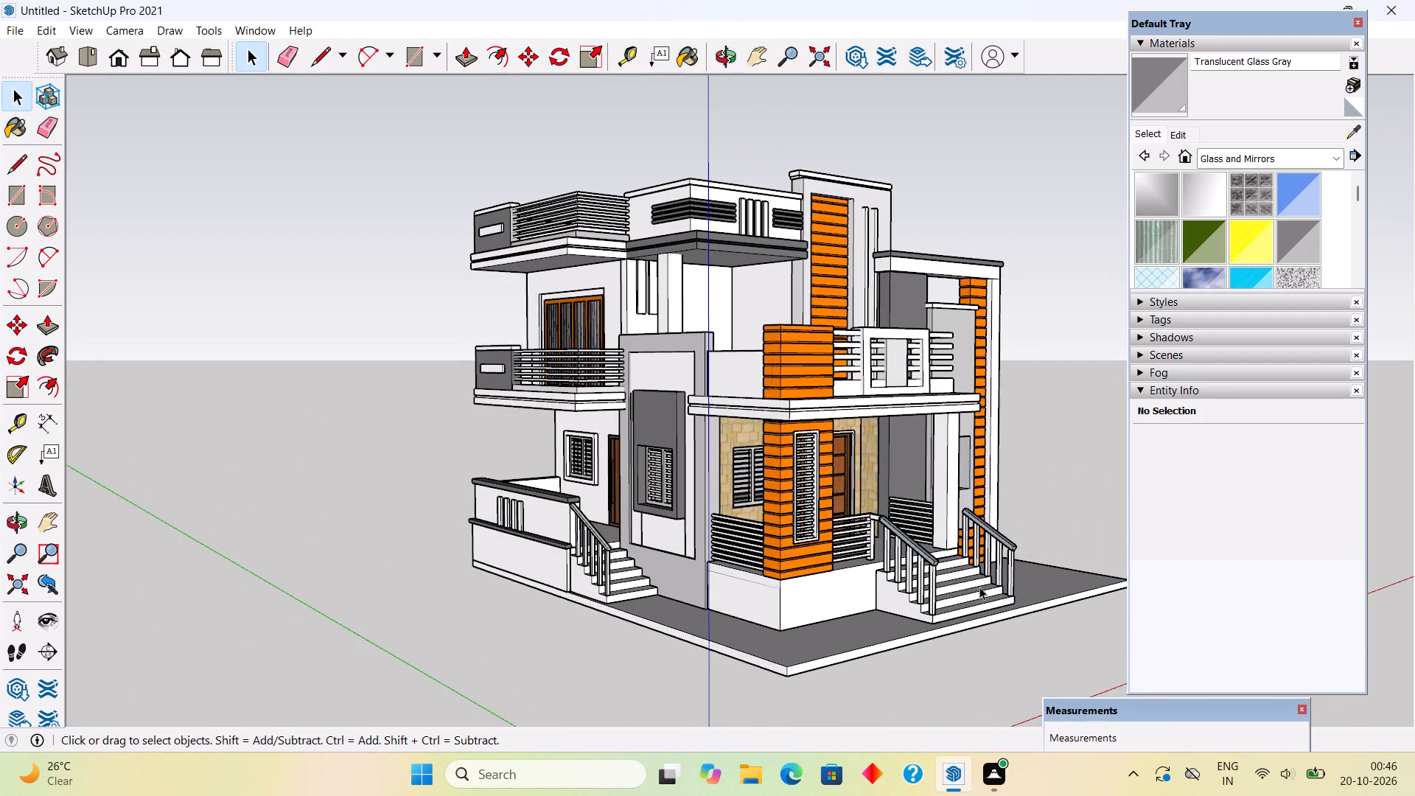
{"action": "scroll", "coordinate": [977, 588], "scroll_direction": "up", "scroll_amount": 1}
{"action": "middle_click_drag", "start_coordinate": [976, 588], "coordinate": [1102, 652]}
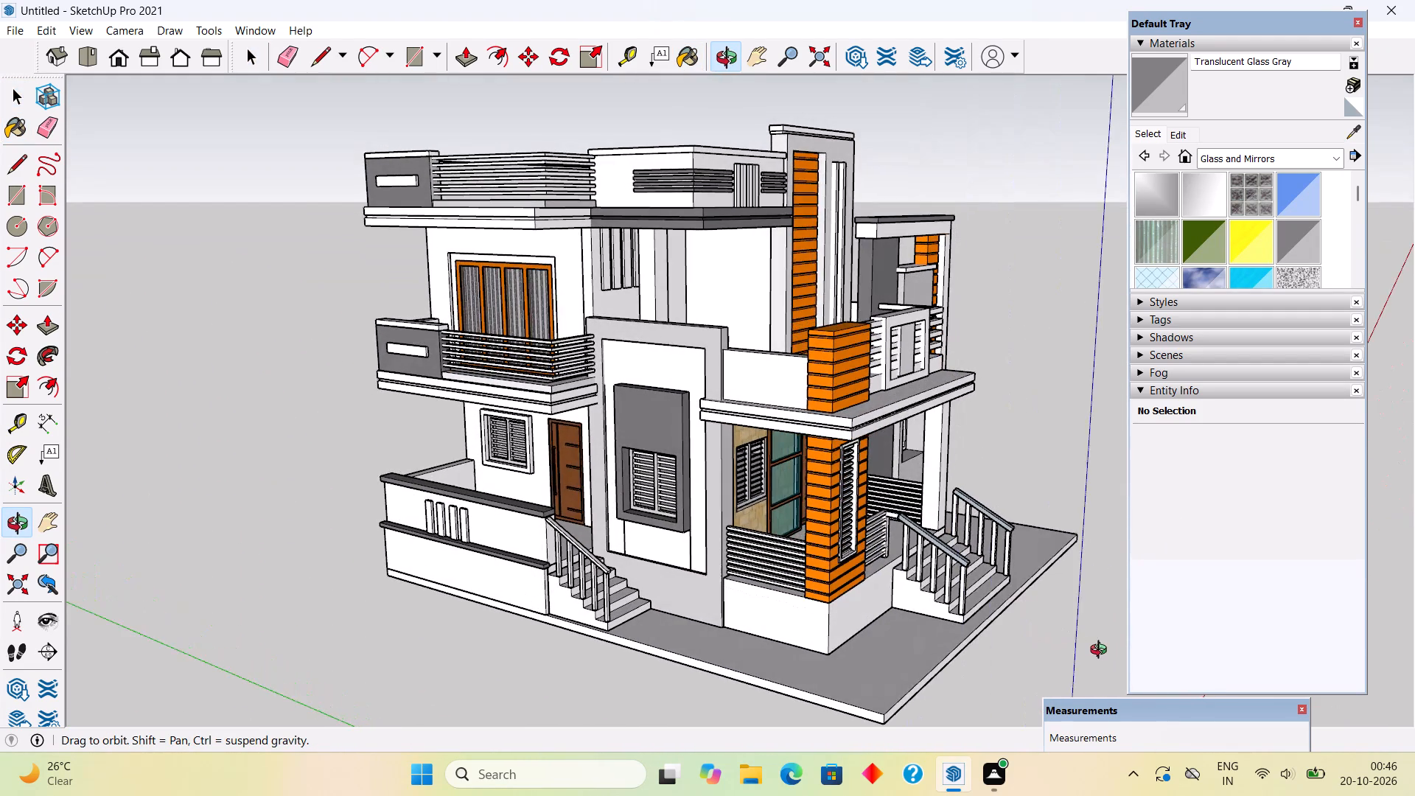
{"action": "middle_click_drag", "start_coordinate": [1102, 652], "coordinate": [789, 621]}
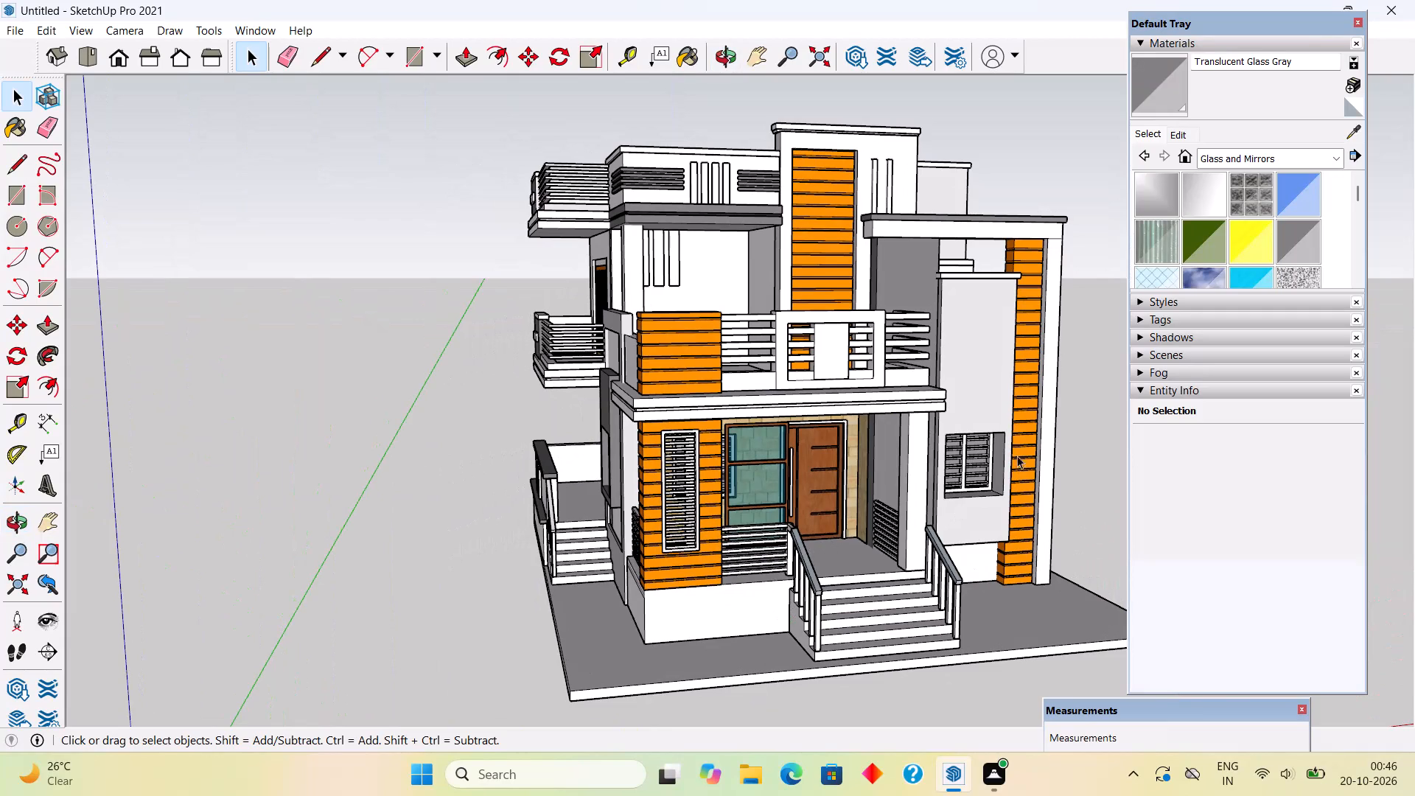
{"action": "left_click", "coordinate": [1355, 128]}
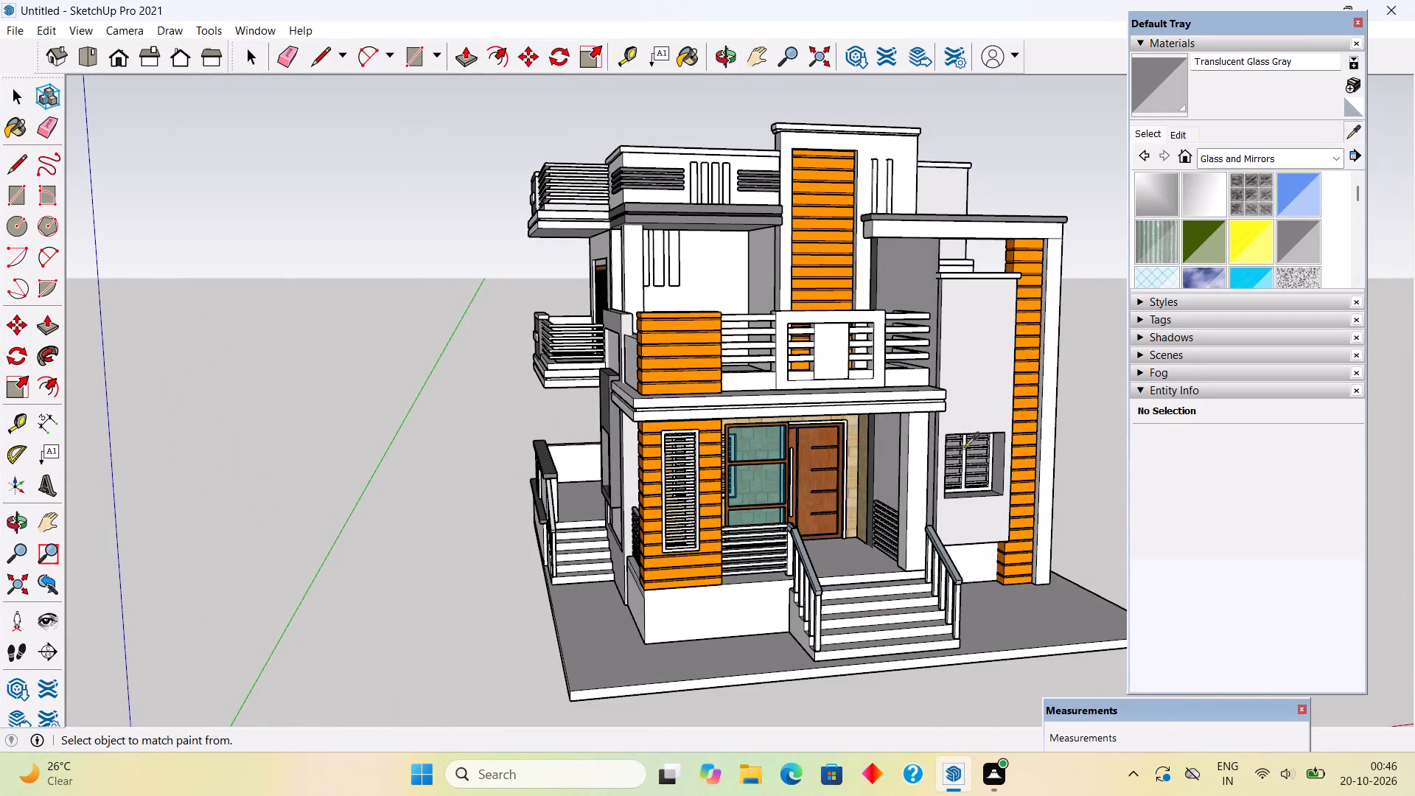
{"action": "scroll", "coordinate": [952, 456], "scroll_direction": "up", "scroll_amount": 4}
{"action": "left_click", "coordinate": [822, 515]}
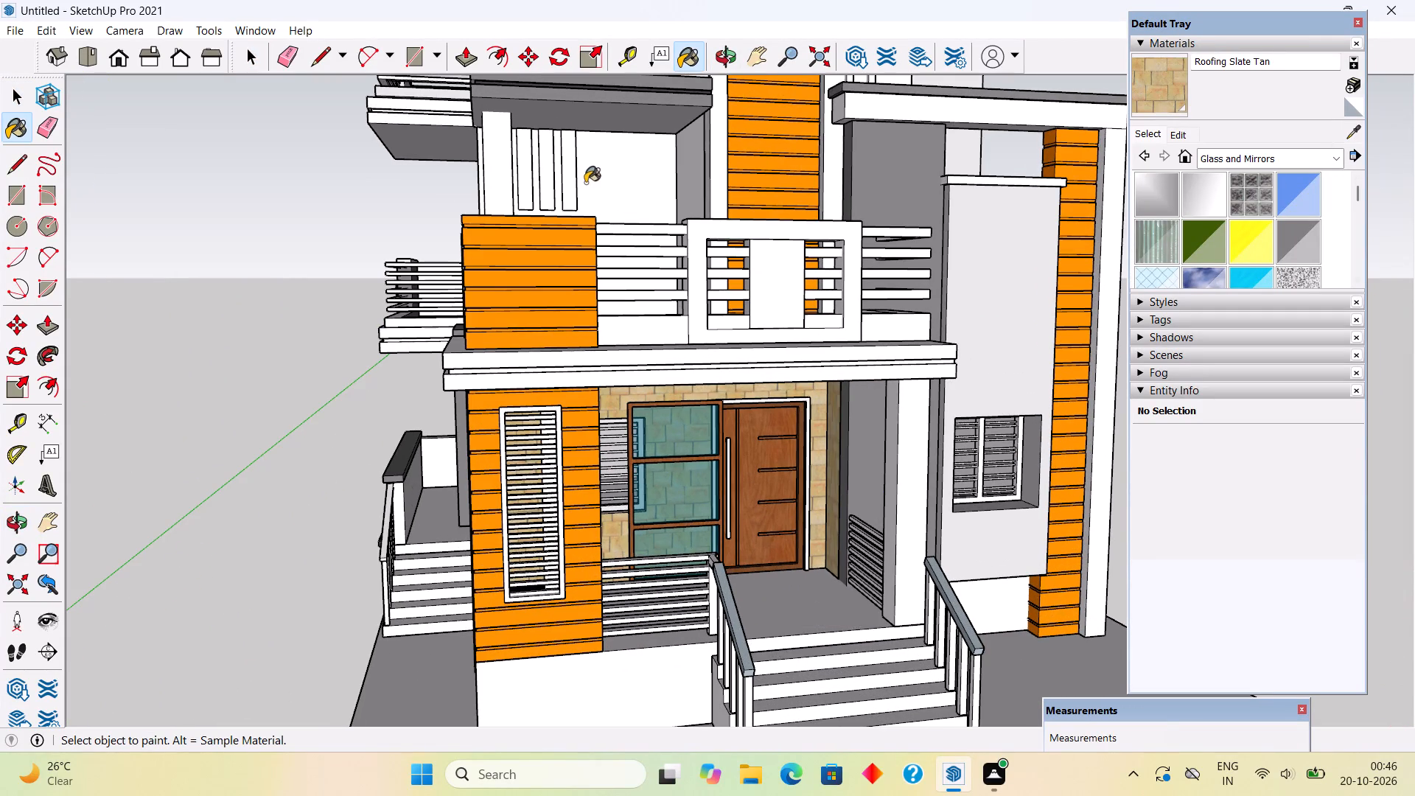
{"action": "left_click", "coordinate": [565, 195]}
{"action": "left_click", "coordinate": [543, 201]}
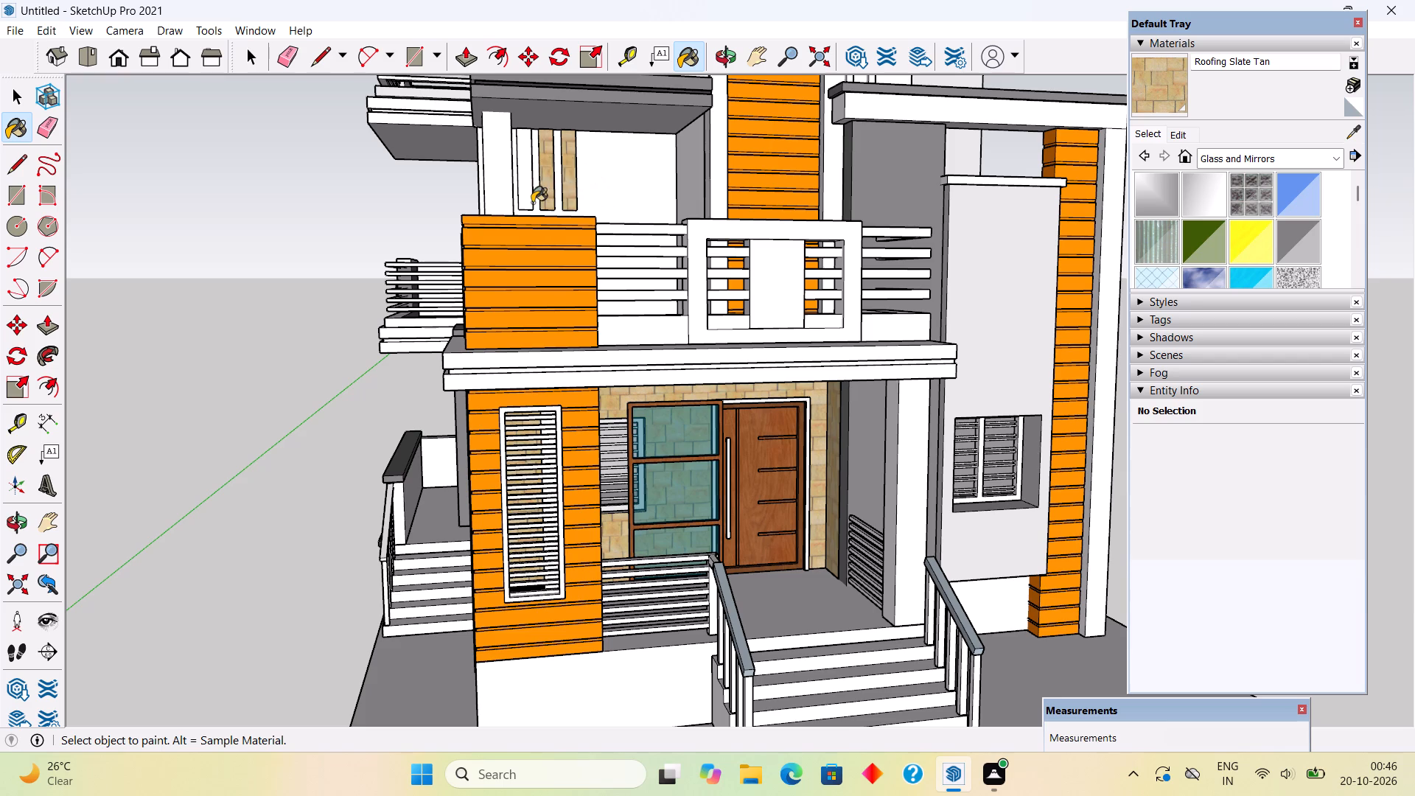
{"action": "left_click", "coordinate": [528, 204]}
{"action": "middle_click_drag", "start_coordinate": [520, 228], "coordinate": [671, 241]}
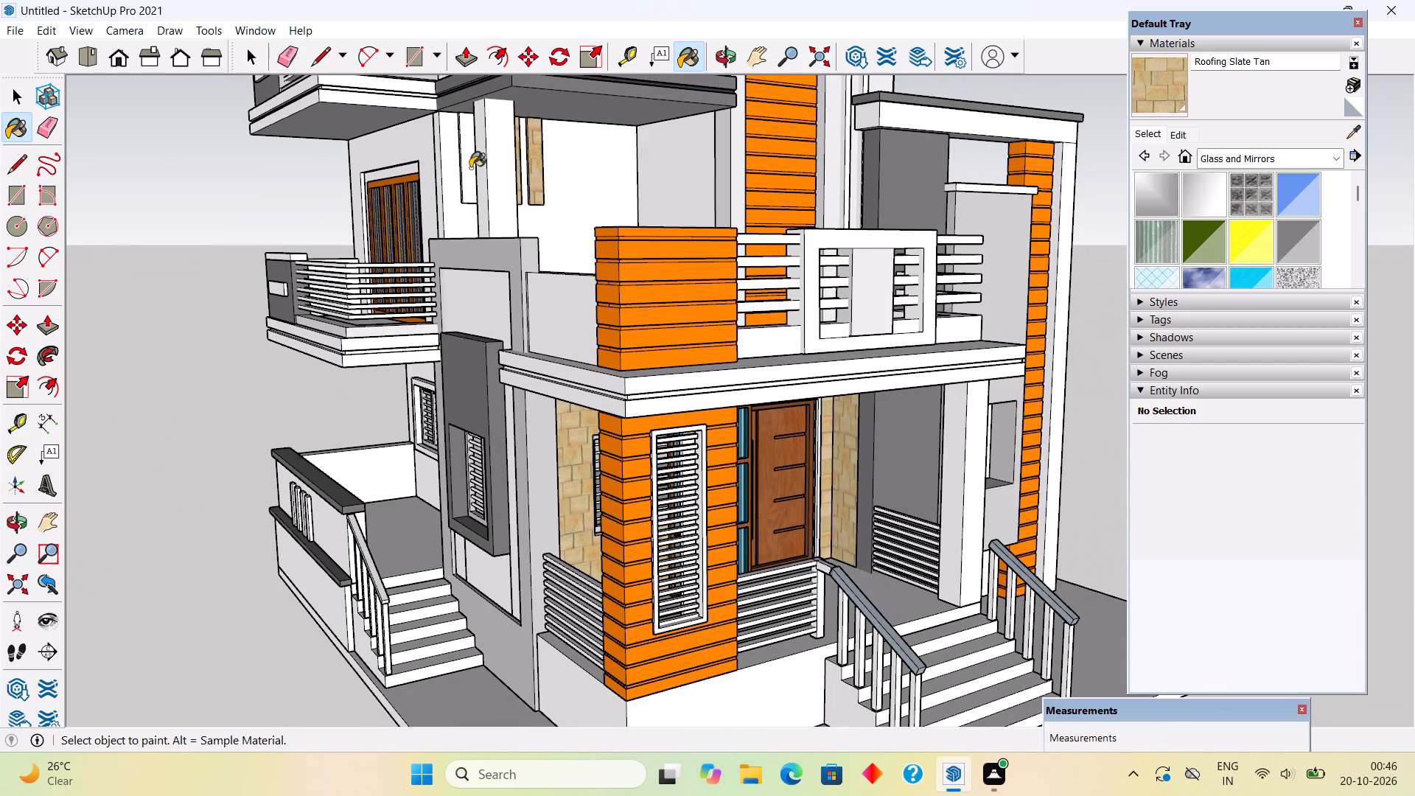
{"action": "left_click", "coordinate": [470, 168]}
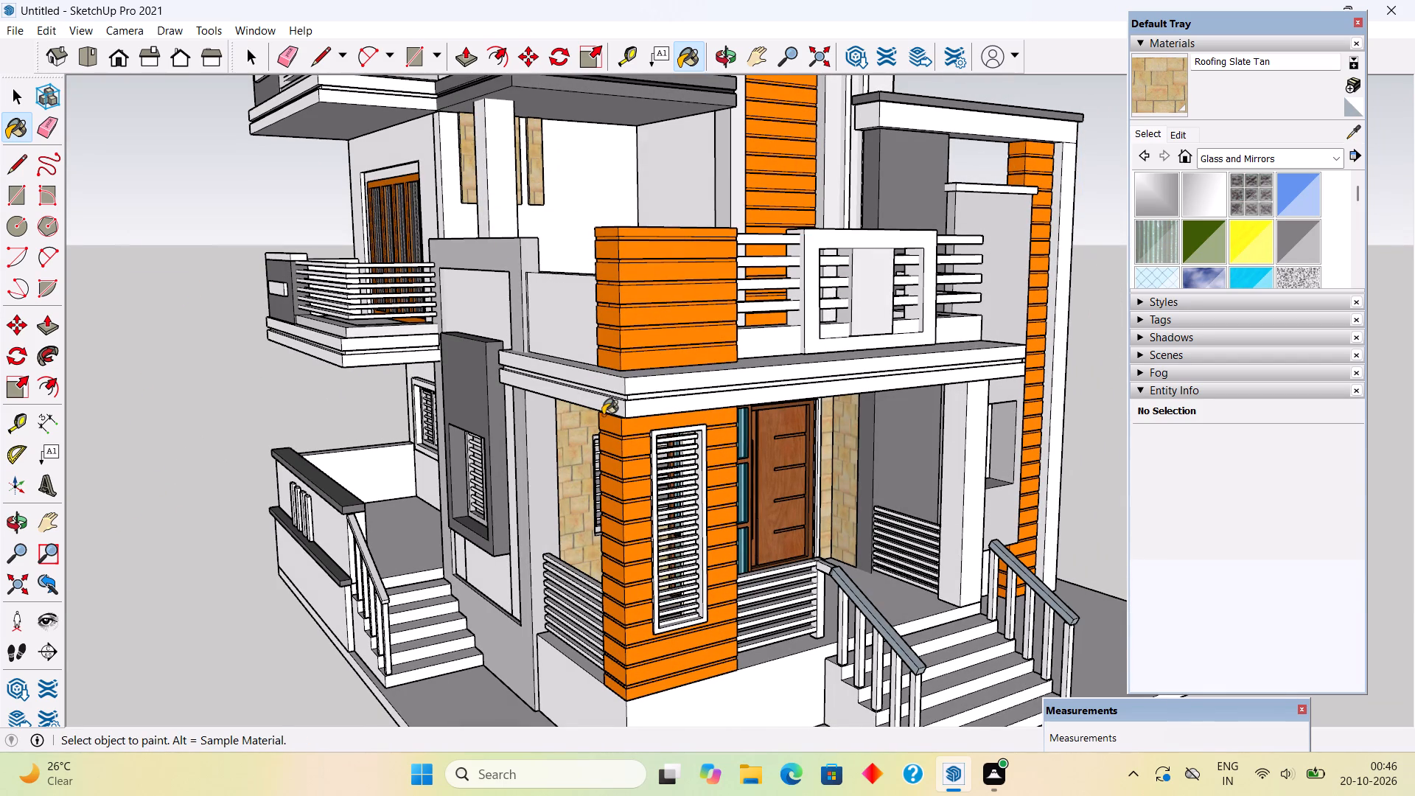
{"action": "scroll", "coordinate": [616, 454], "scroll_direction": "down", "scroll_amount": 1}
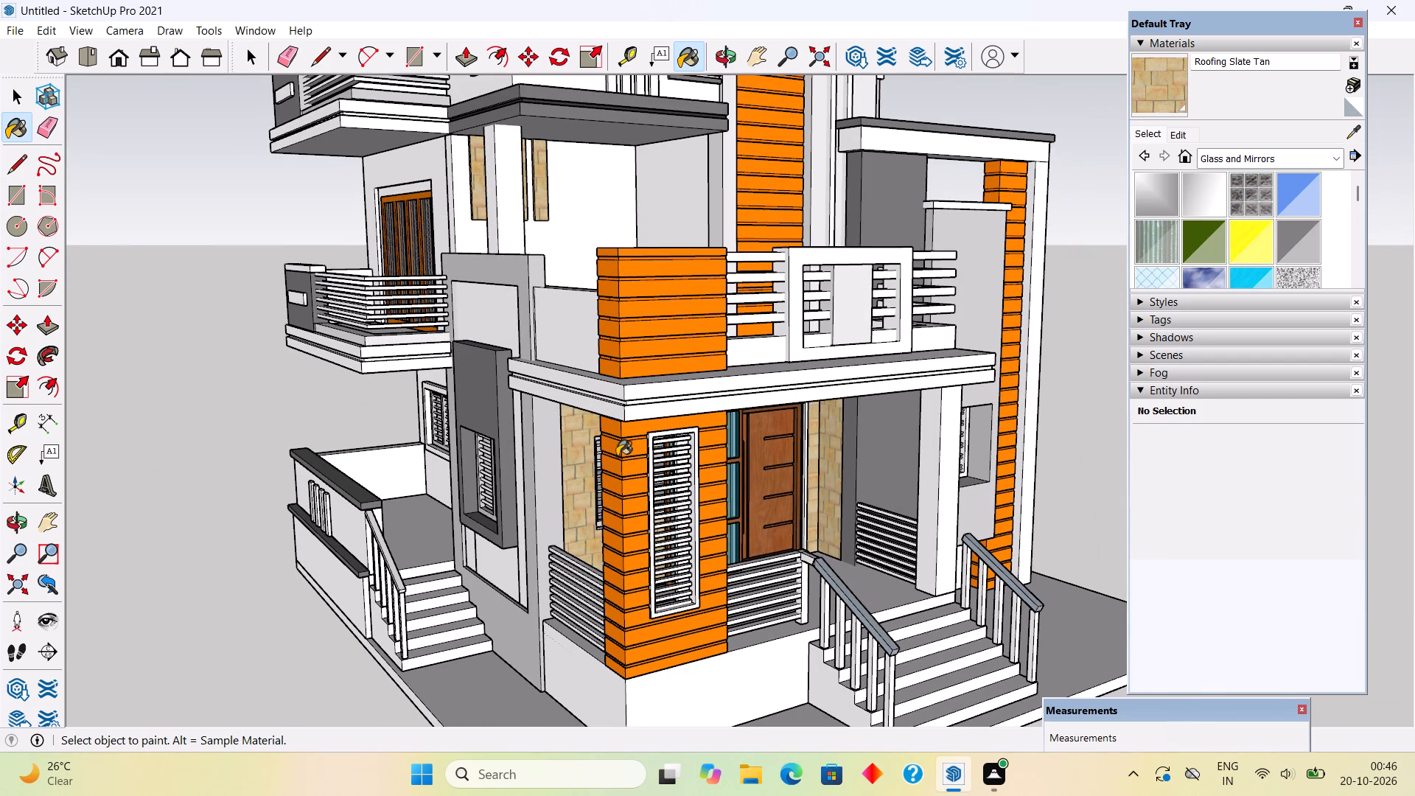
{"action": "key", "text": "space"}
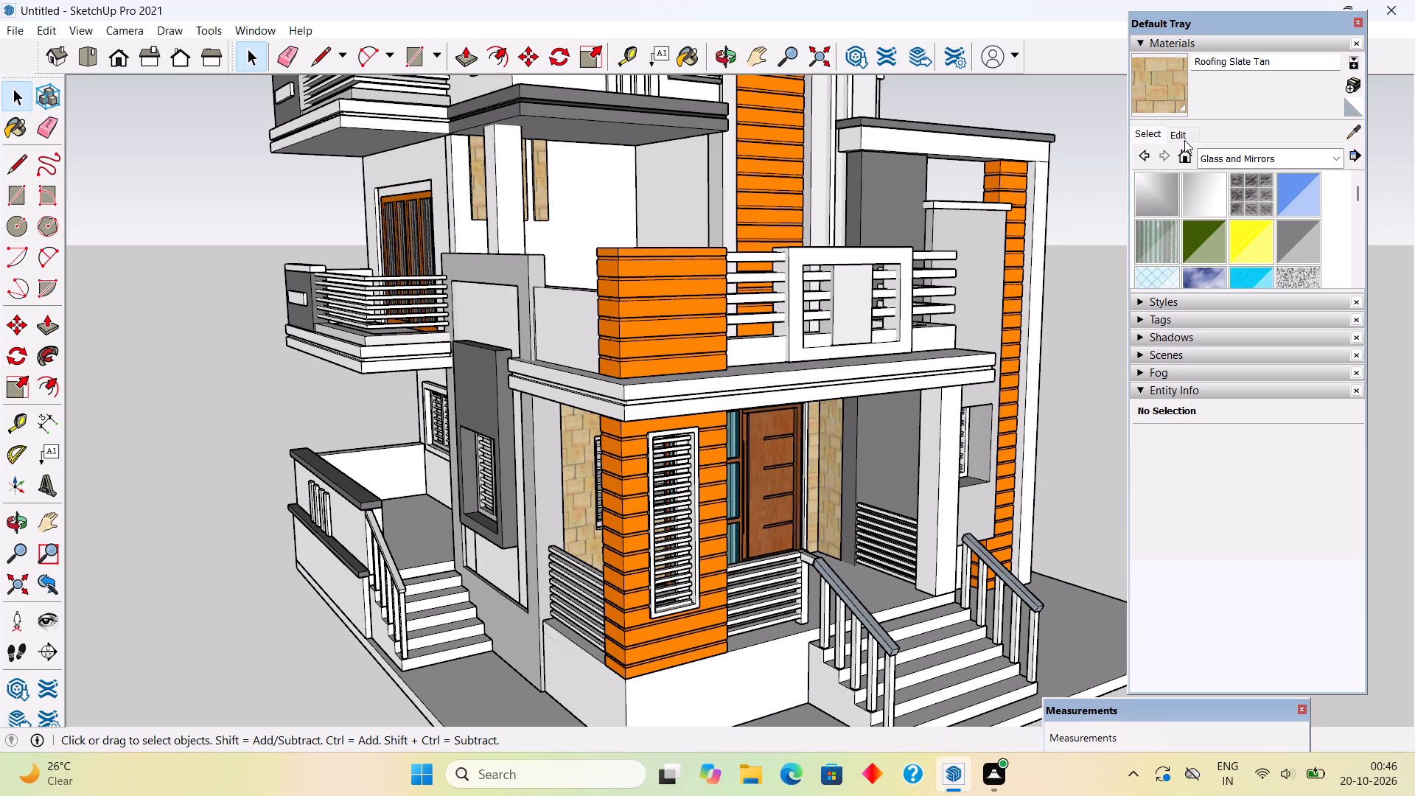
Set the Roofing Slate Tan material's texture size to 1.5', keeping its proportions.
{"action": "left_click", "coordinate": [1184, 140]}
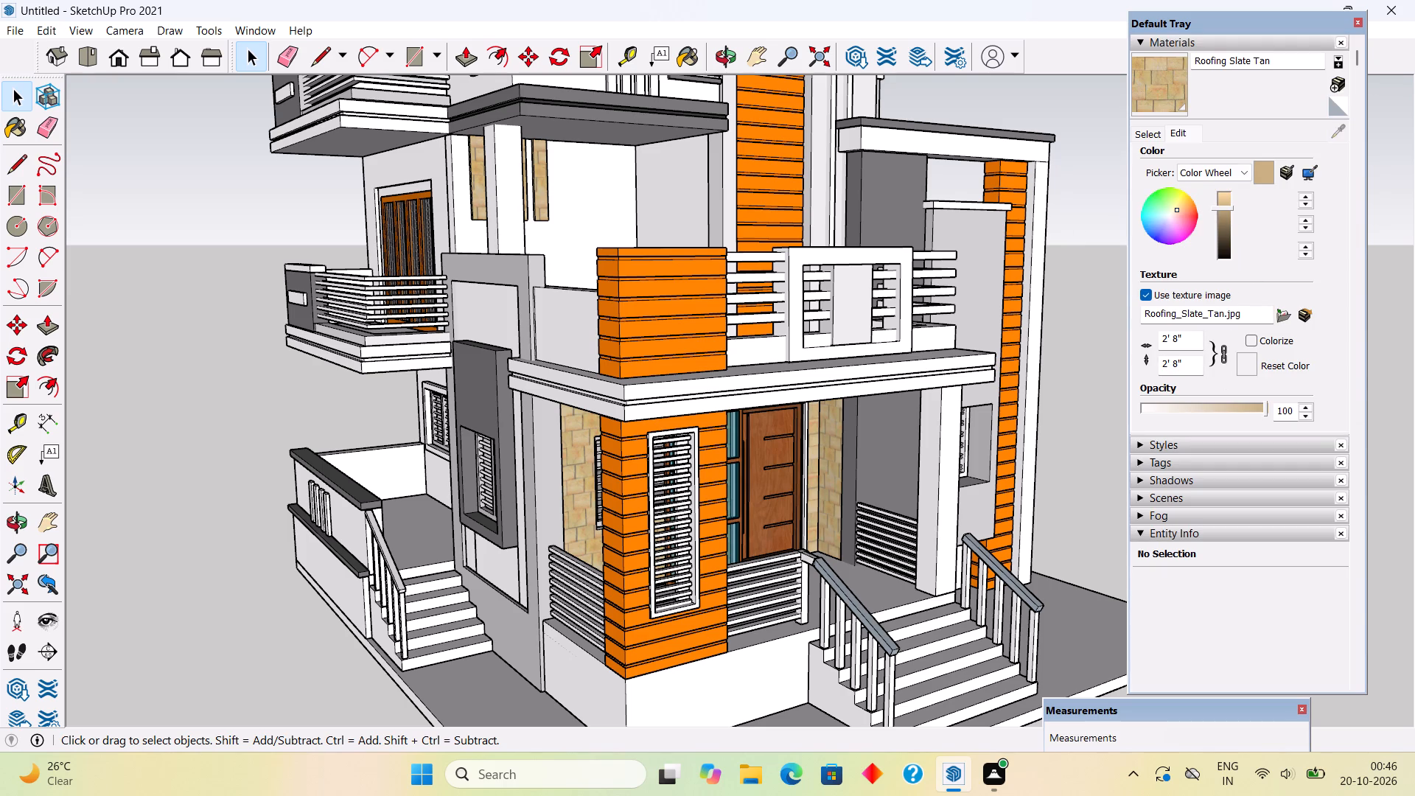
{"action": "left_click", "coordinate": [1195, 341]}
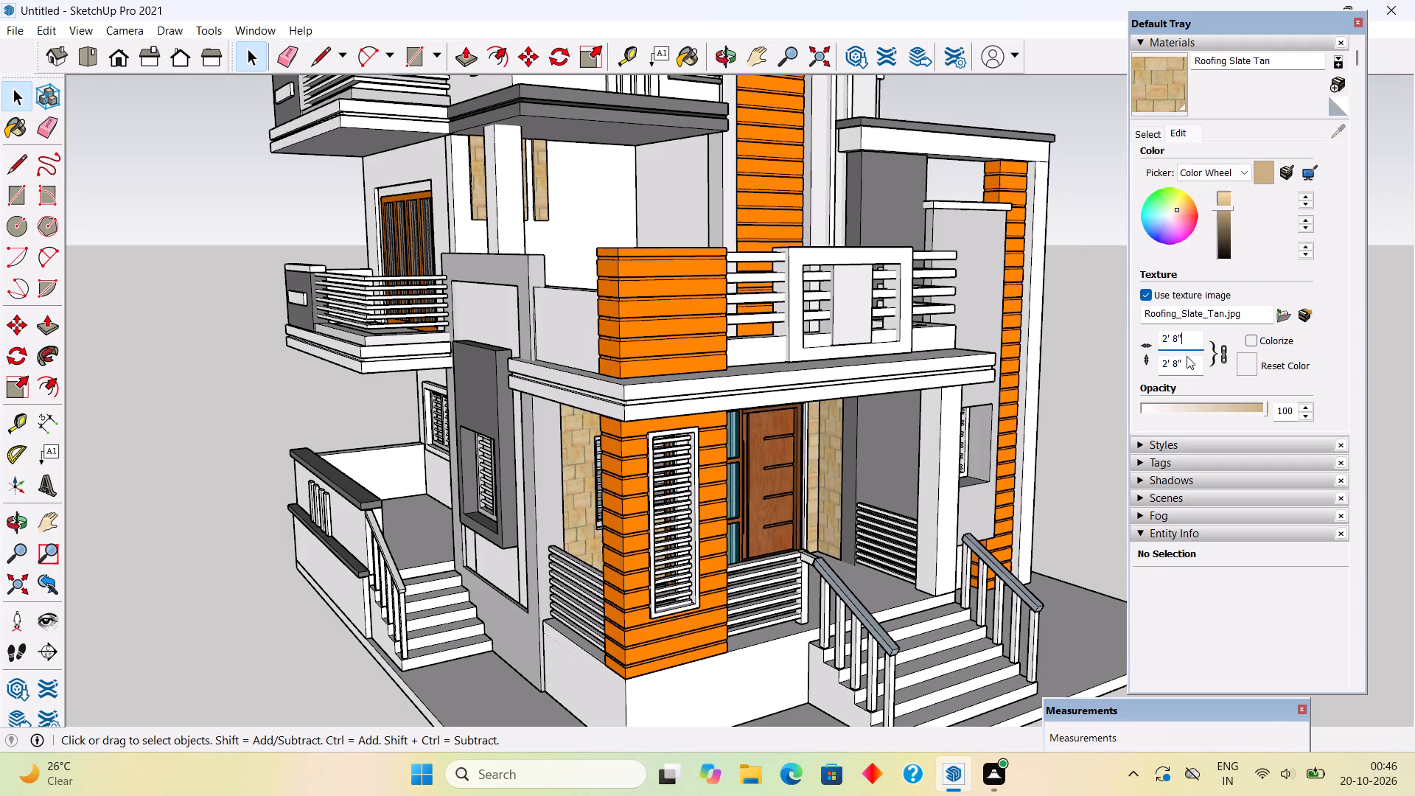
{"action": "left_click", "coordinate": [1187, 367]}
{"action": "key", "text": "BackSpace"}
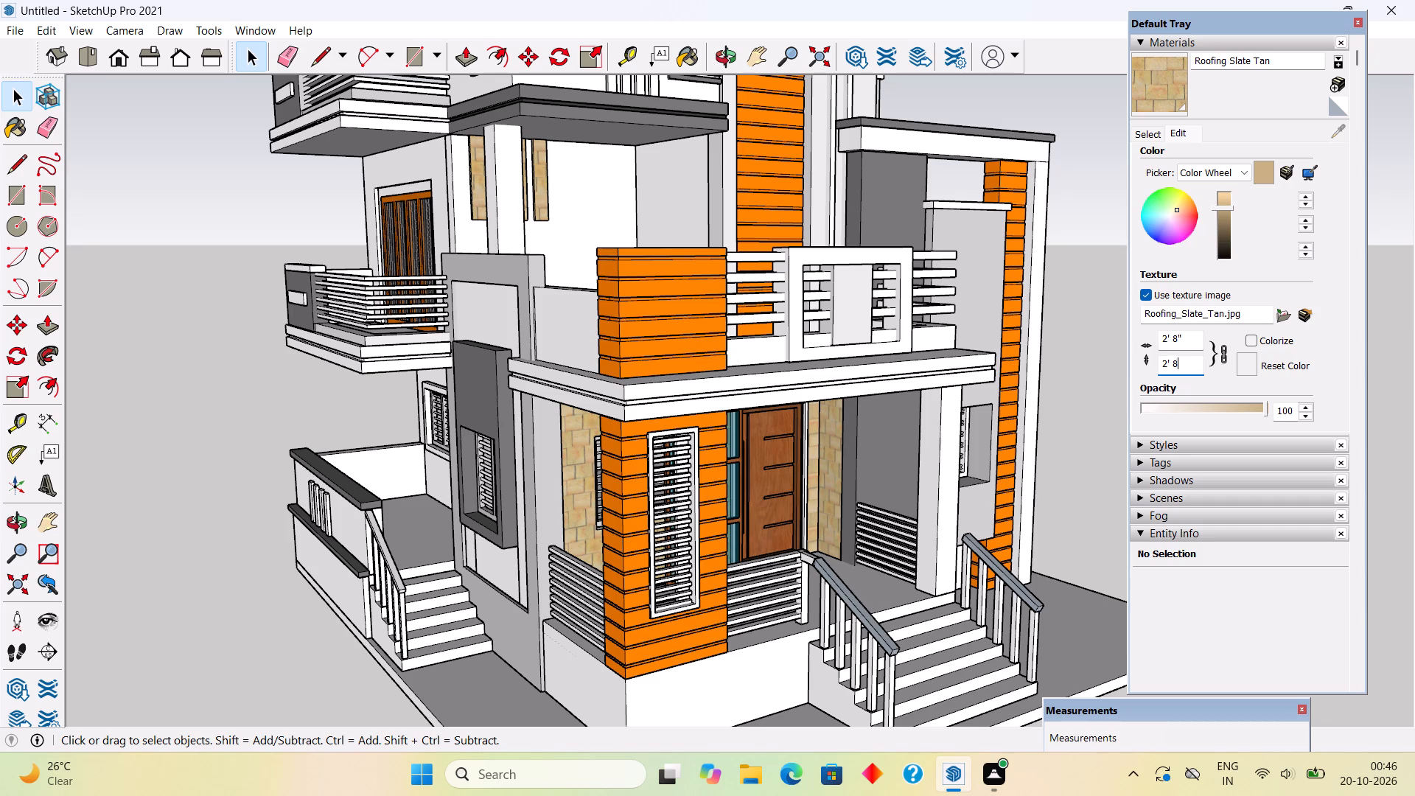
{"action": "key", "text": "BackSpace"}
{"action": "key", "text": "BackSpace"}
{"action": "key", "text": "BackSpace"}
{"action": "key", "text": "BackSpace"}
{"action": "key", "text": "1"}
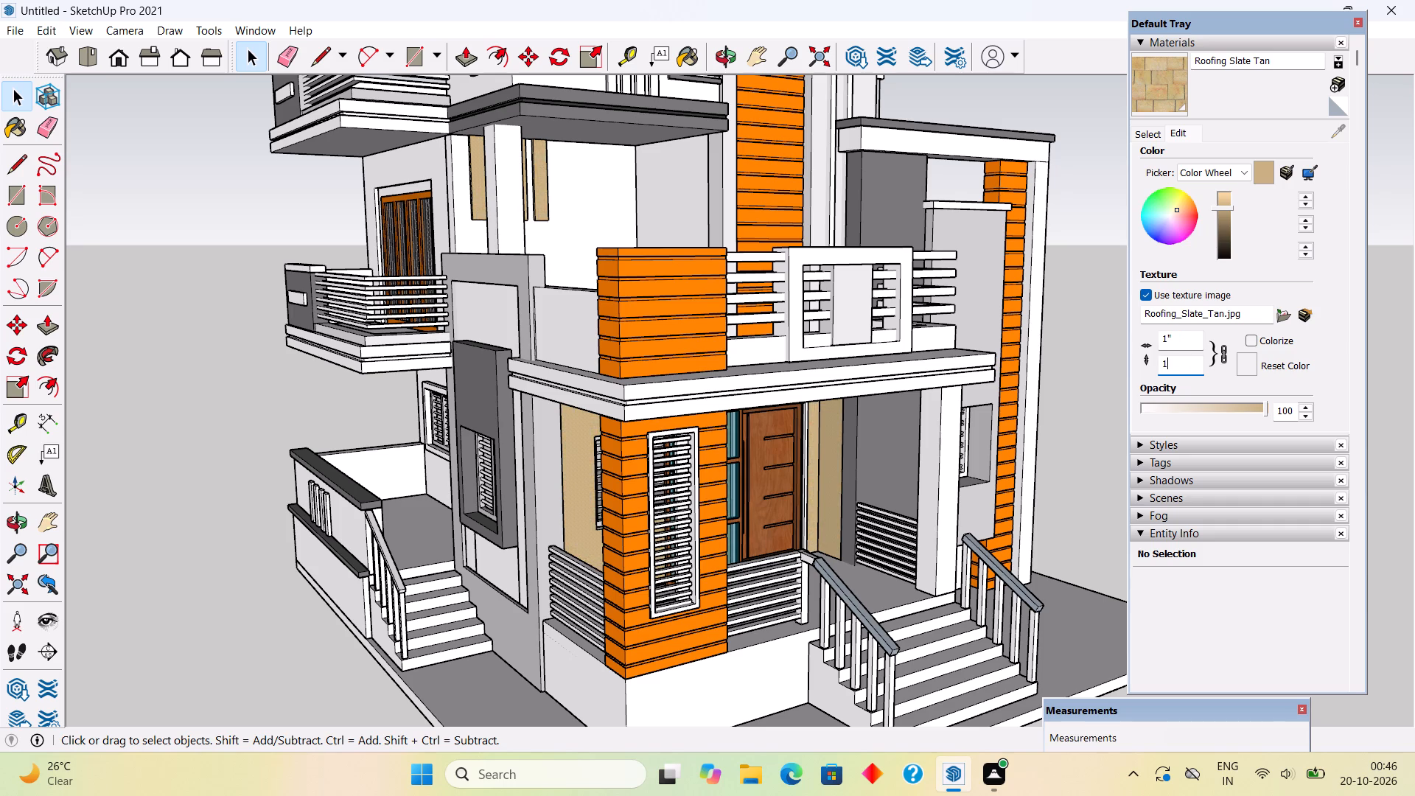
{"action": "key", "text": "apostrophe"}
{"action": "key", "text": "BackSpace"}
{"action": "type", "text": ".5'"}
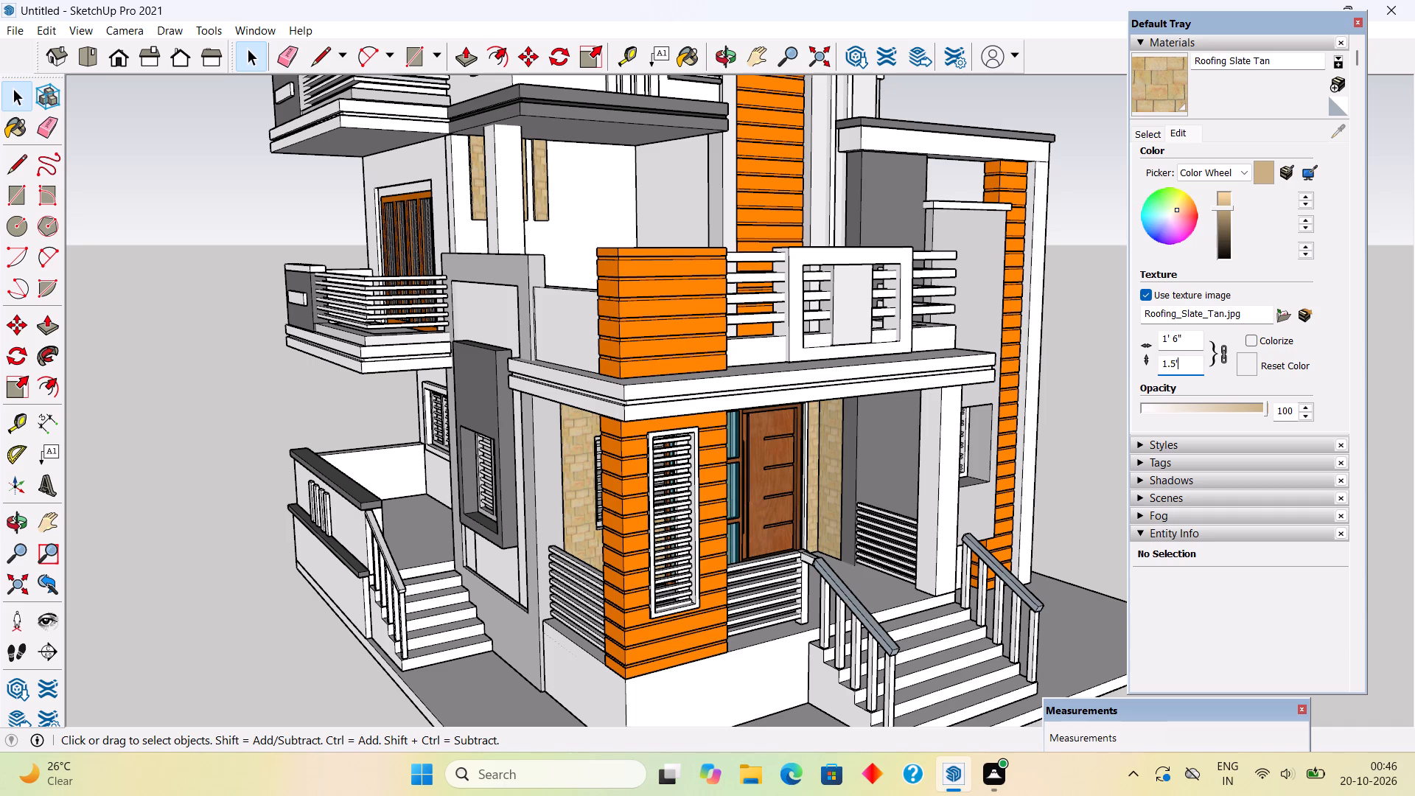
Apply the 1.5' texture size to the Roofing Slate Tan material.
{"action": "key", "text": "Return"}
{"action": "scroll", "coordinate": [965, 541], "scroll_direction": "down", "scroll_amount": 3}
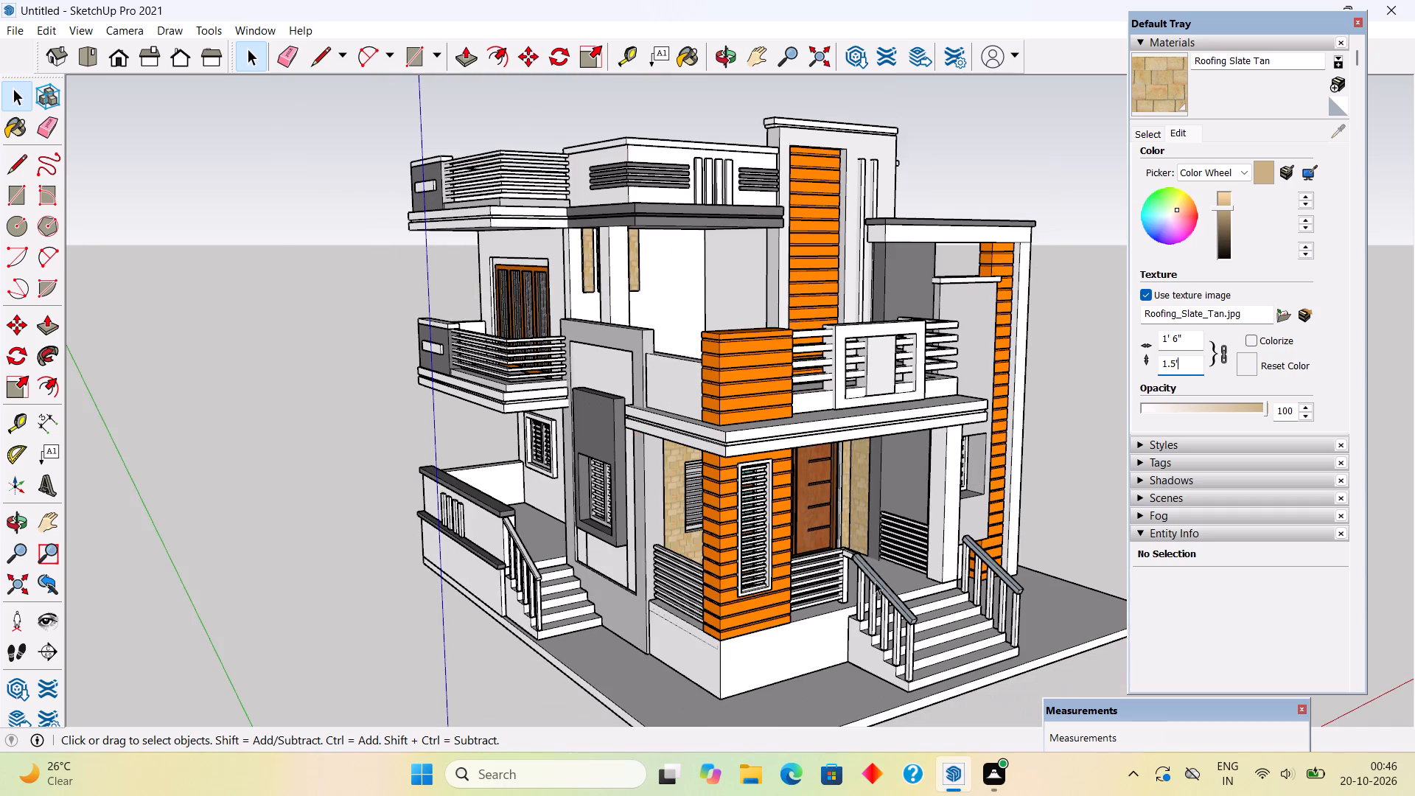
{"action": "middle_click_drag", "start_coordinate": [873, 494], "coordinate": [1057, 415]}
{"action": "key", "text": "space"}
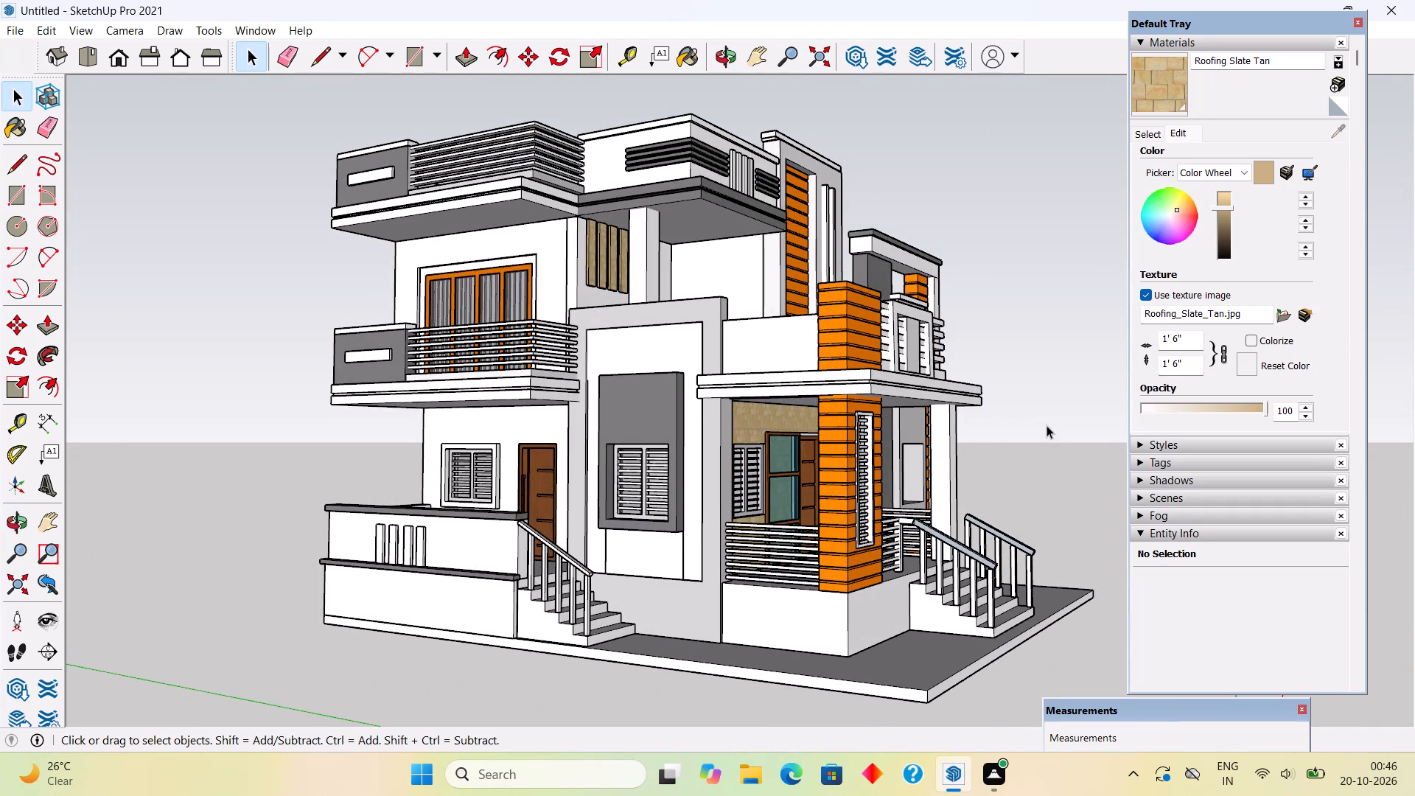
Sample Color M02 from the side facade's projecting frame and paint the panel below the dark grey window box with it.
{"action": "scroll", "coordinate": [1047, 425], "scroll_direction": "up", "scroll_amount": 2}
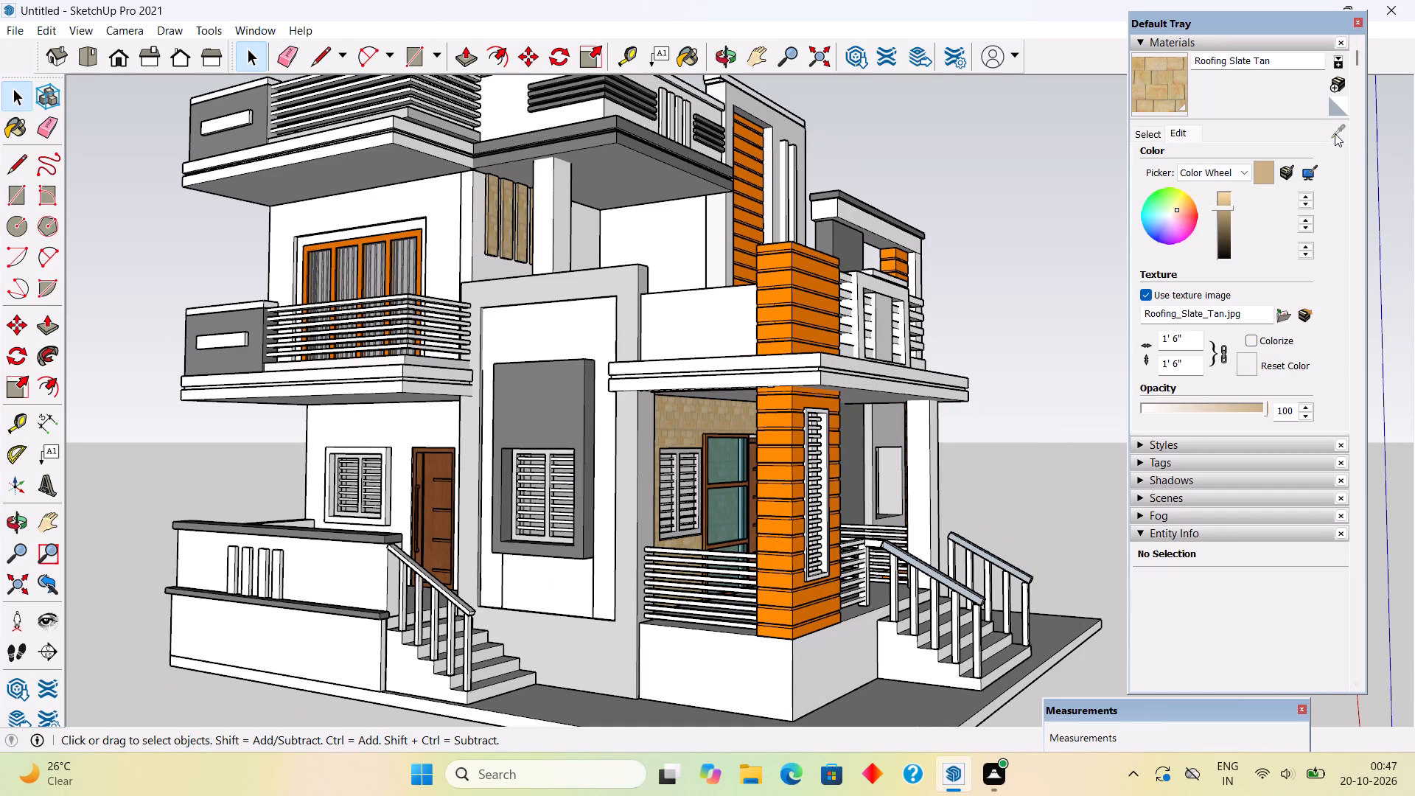
{"action": "left_click", "coordinate": [1149, 130]}
{"action": "left_click", "coordinate": [1359, 129]}
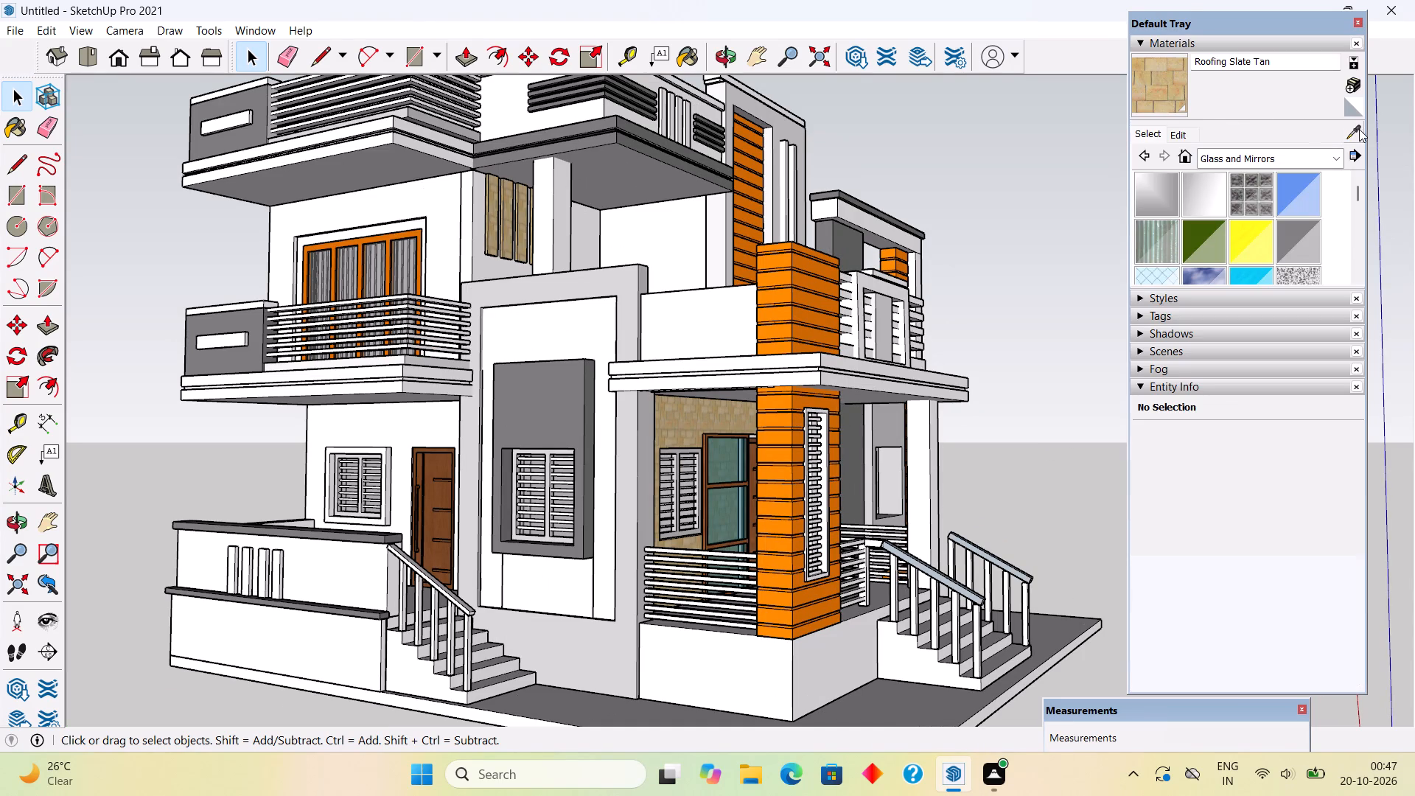
{"action": "left_click", "coordinate": [605, 285]}
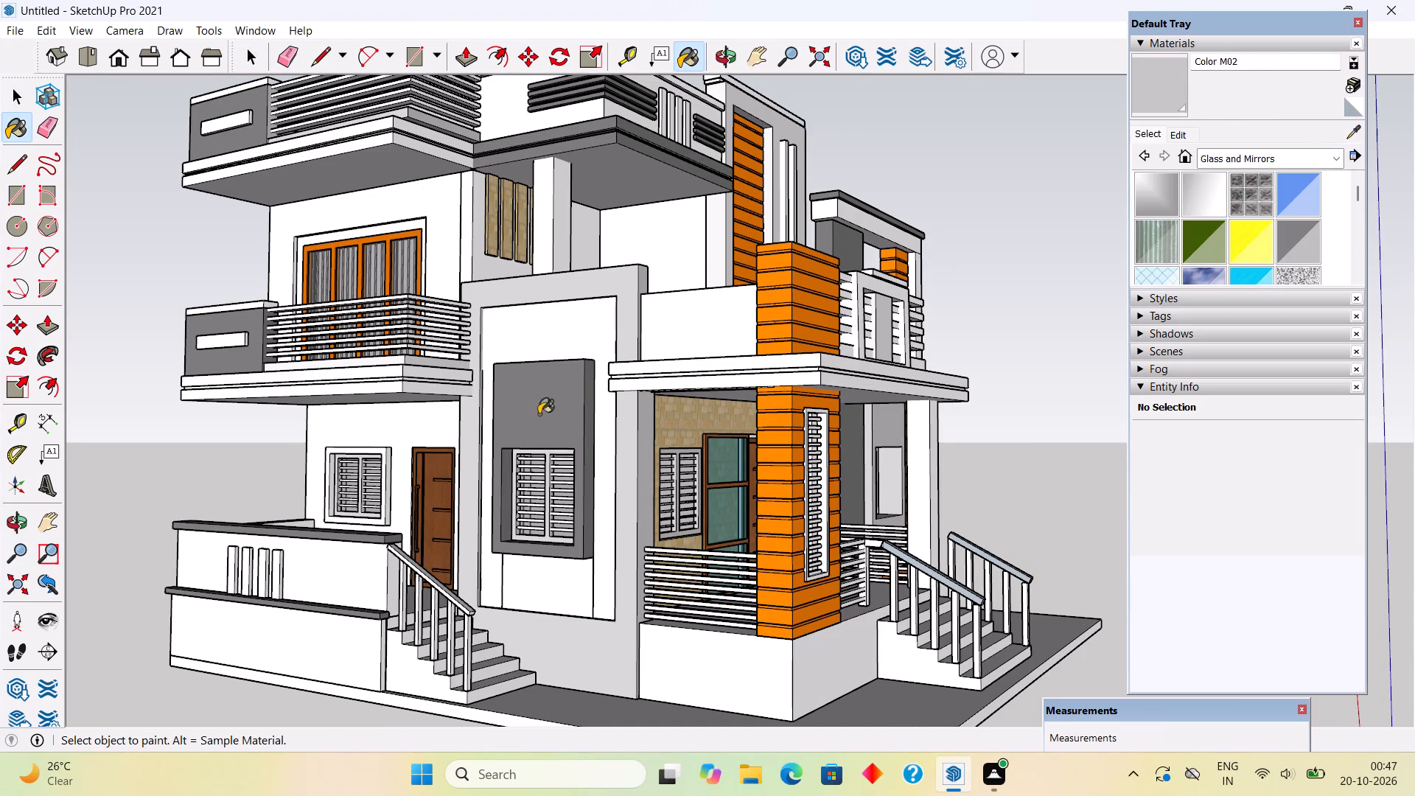
{"action": "left_click", "coordinate": [556, 592]}
Choose Color M07 from the Colors collection and paint the side entrance steps and the front entrance steps with it.
{"action": "middle_click_drag", "start_coordinate": [577, 685], "coordinate": [524, 710]}
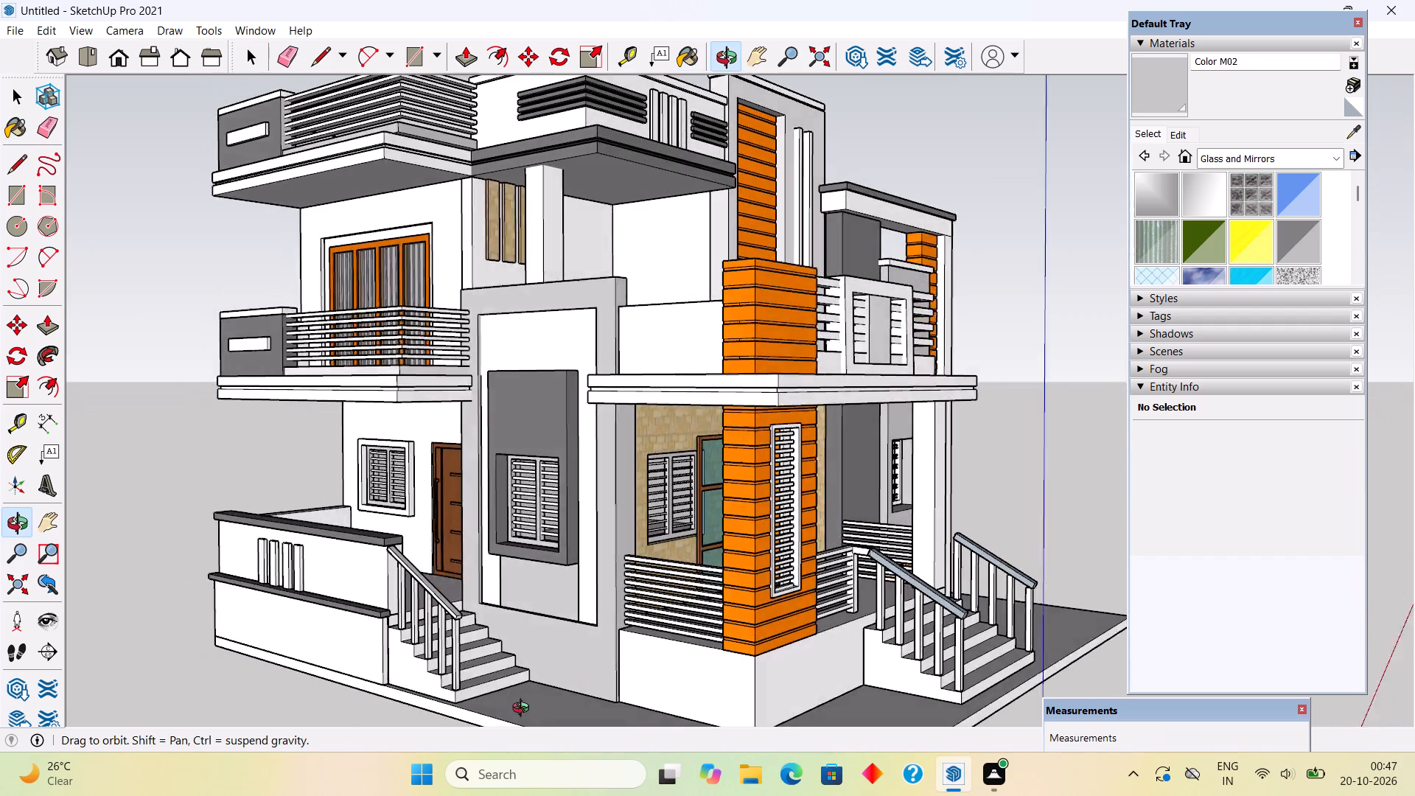
{"action": "middle_click_drag", "start_coordinate": [524, 710], "coordinate": [722, 768]}
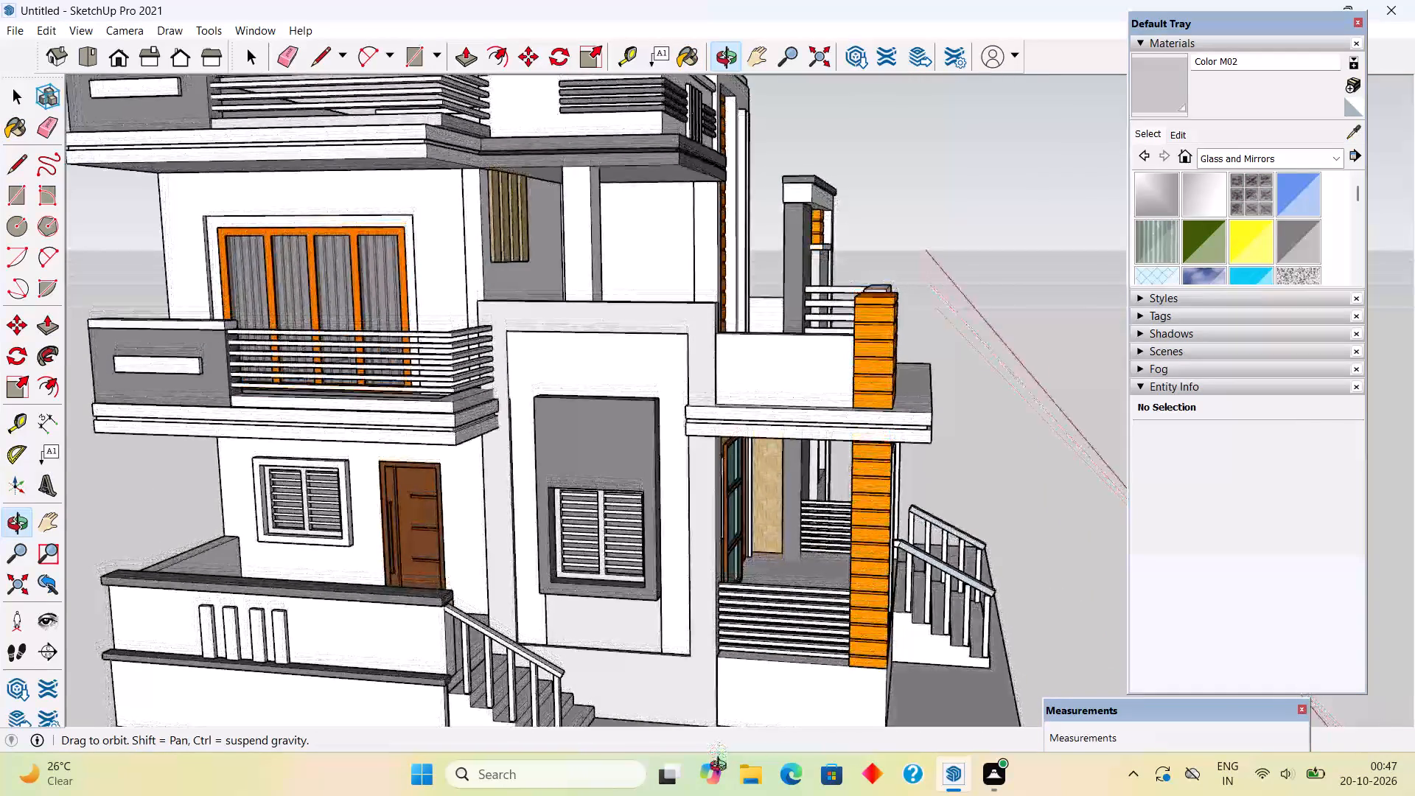
{"action": "middle_click_drag", "start_coordinate": [722, 768], "coordinate": [646, 792]}
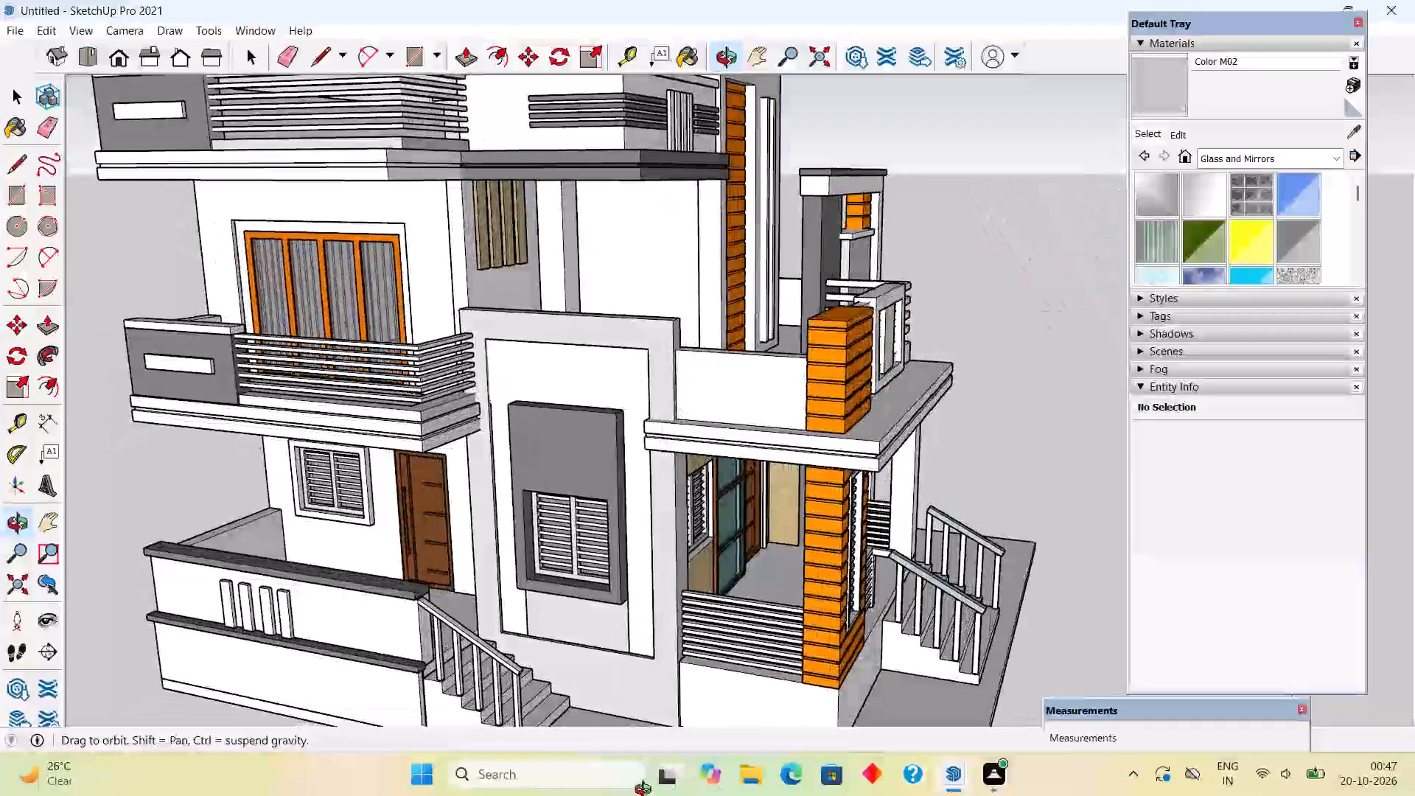
{"action": "middle_click_drag", "start_coordinate": [646, 792], "coordinate": [623, 699]}
{"action": "scroll", "coordinate": [744, 557], "scroll_direction": "down", "scroll_amount": 3}
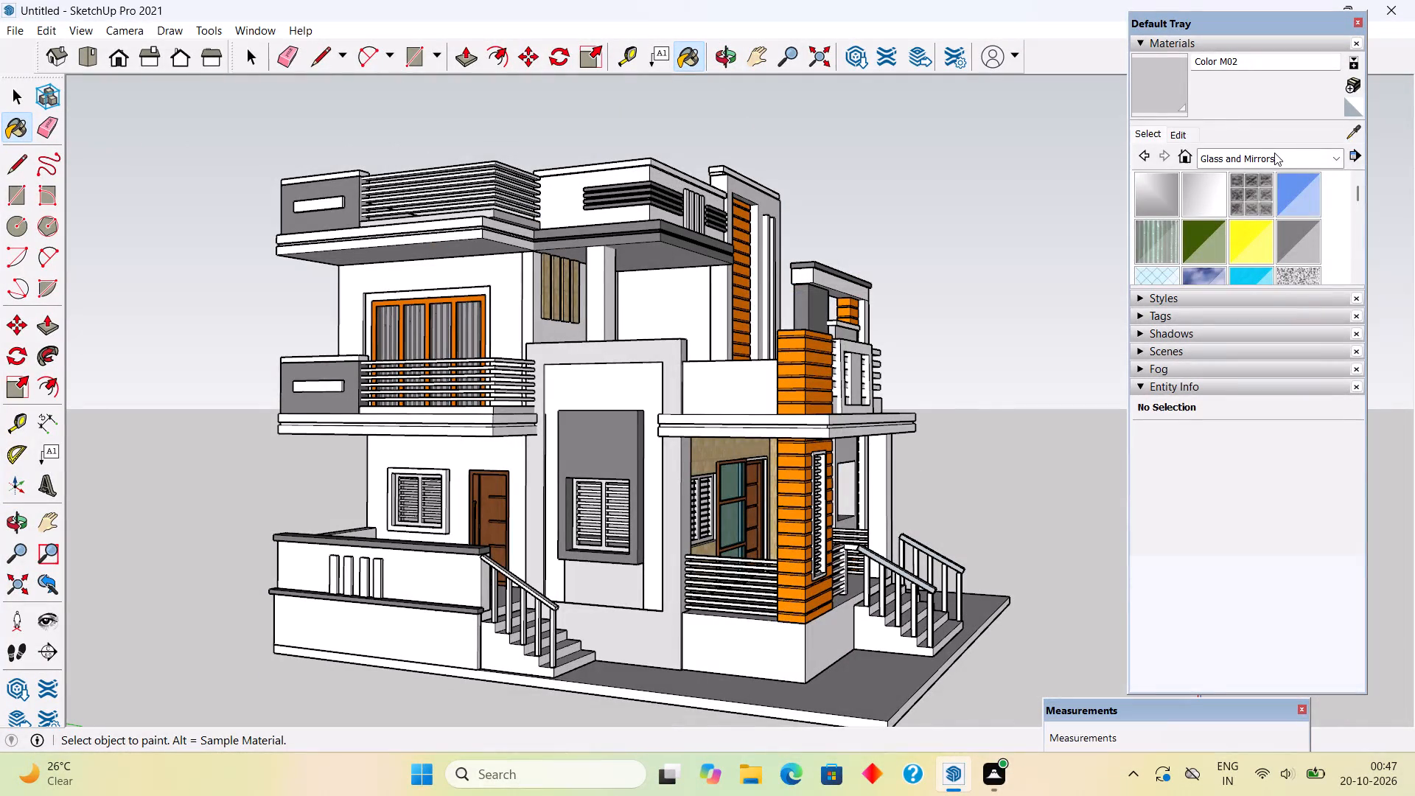
{"action": "left_click", "coordinate": [1273, 157]}
{"action": "left_click", "coordinate": [1252, 216]}
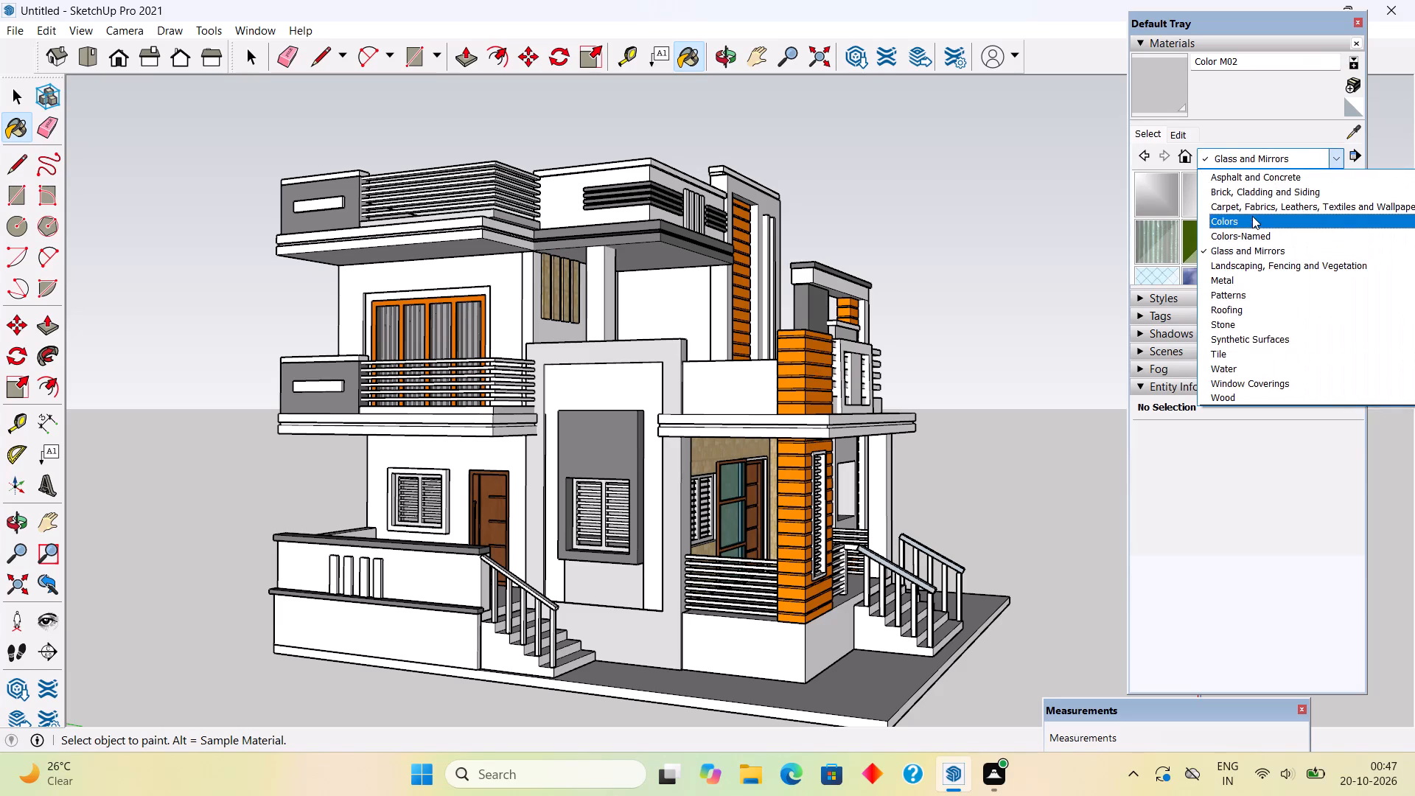
{"action": "scroll", "coordinate": [1259, 213], "scroll_direction": "down", "scroll_amount": 14}
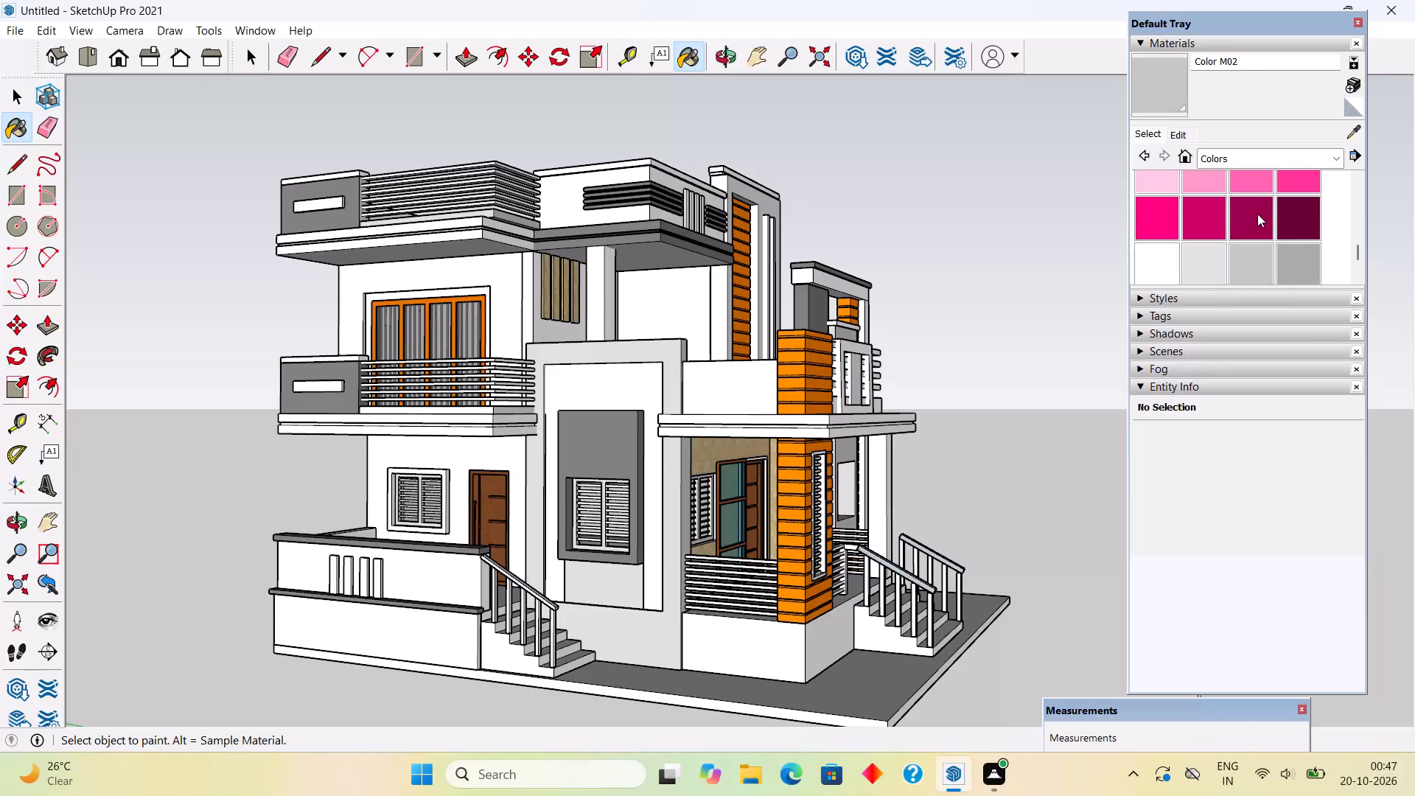
{"action": "scroll", "coordinate": [1193, 216], "scroll_direction": "up", "scroll_amount": 1}
{"action": "left_click", "coordinate": [1287, 219]}
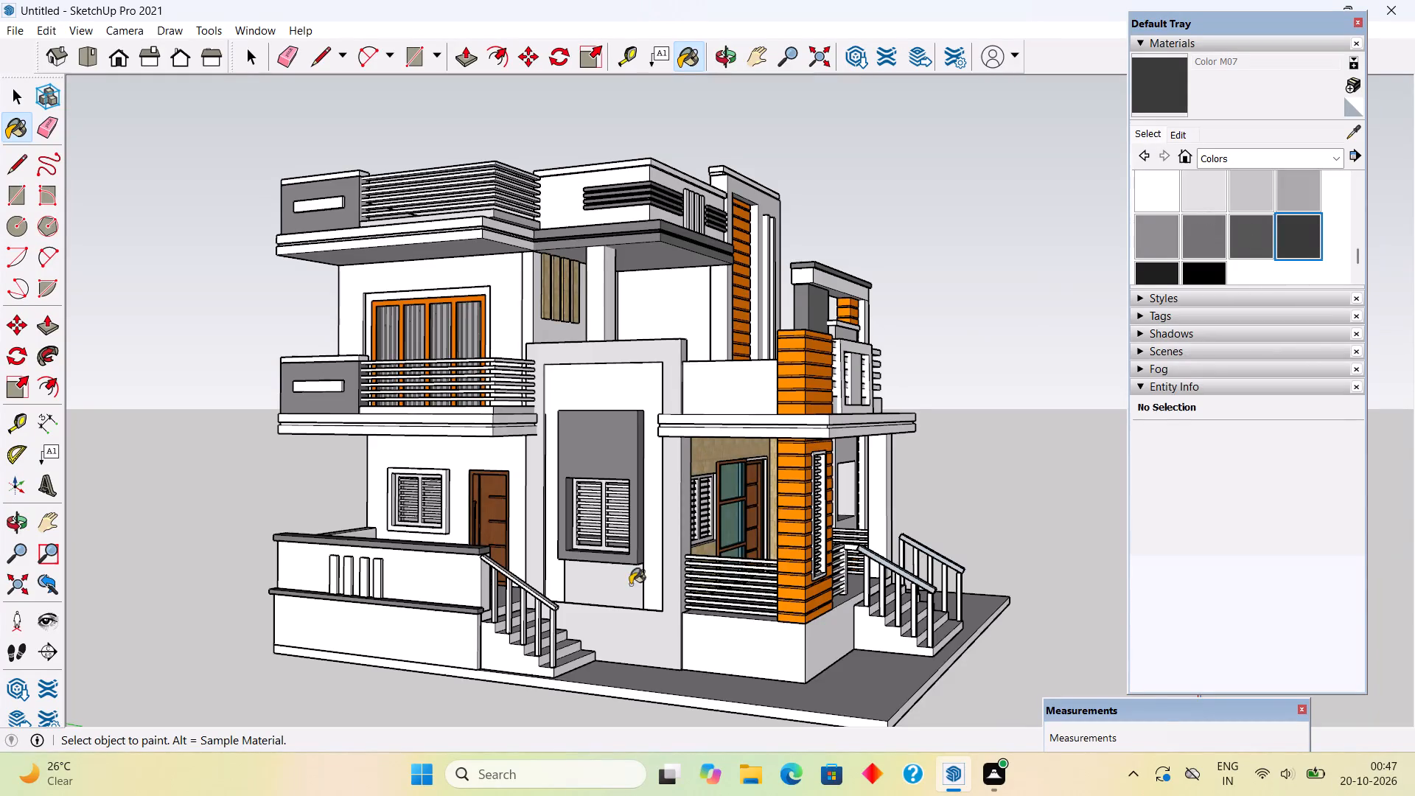
{"action": "scroll", "coordinate": [618, 588], "scroll_direction": "up", "scroll_amount": 4}
{"action": "left_click", "coordinate": [496, 705]}
{"action": "middle_click_drag", "start_coordinate": [491, 708], "coordinate": [251, 795]}
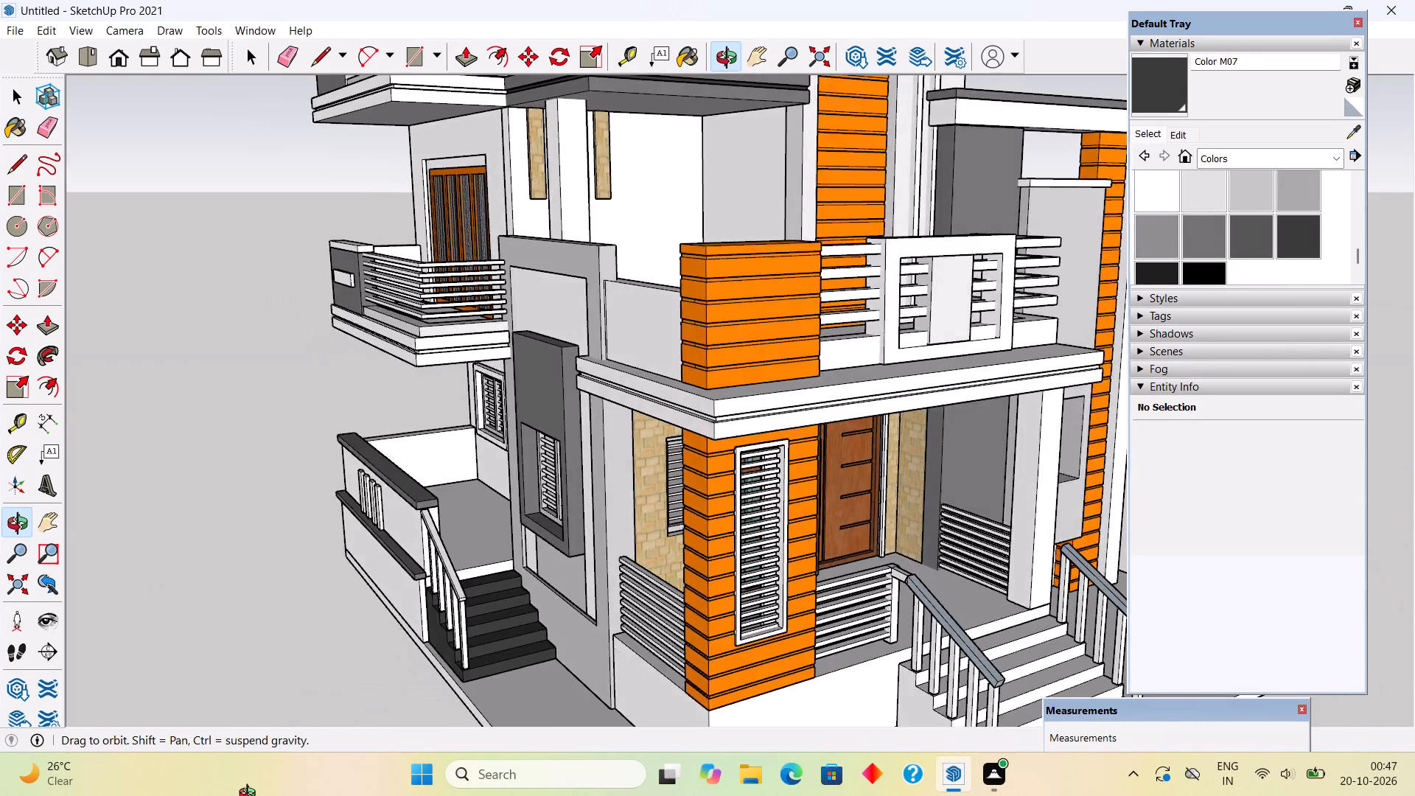
{"action": "middle_click_drag", "start_coordinate": [251, 795], "coordinate": [268, 666]}
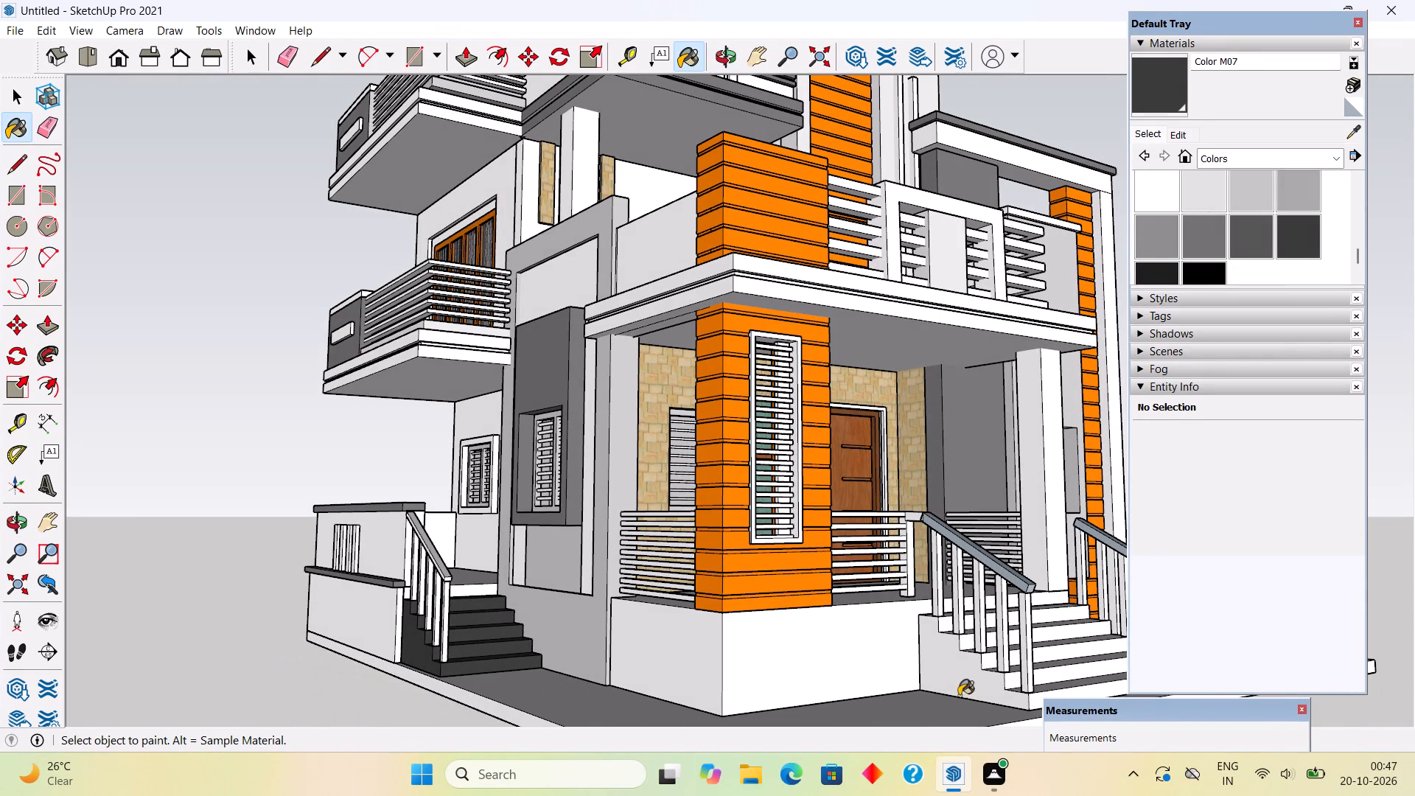
{"action": "left_click", "coordinate": [974, 672]}
Sample Color C06 from the first-floor balcony window's frame and paint the frame of the ground-floor window beside the side door with it.
{"action": "scroll", "coordinate": [973, 673], "scroll_direction": "down", "scroll_amount": 1}
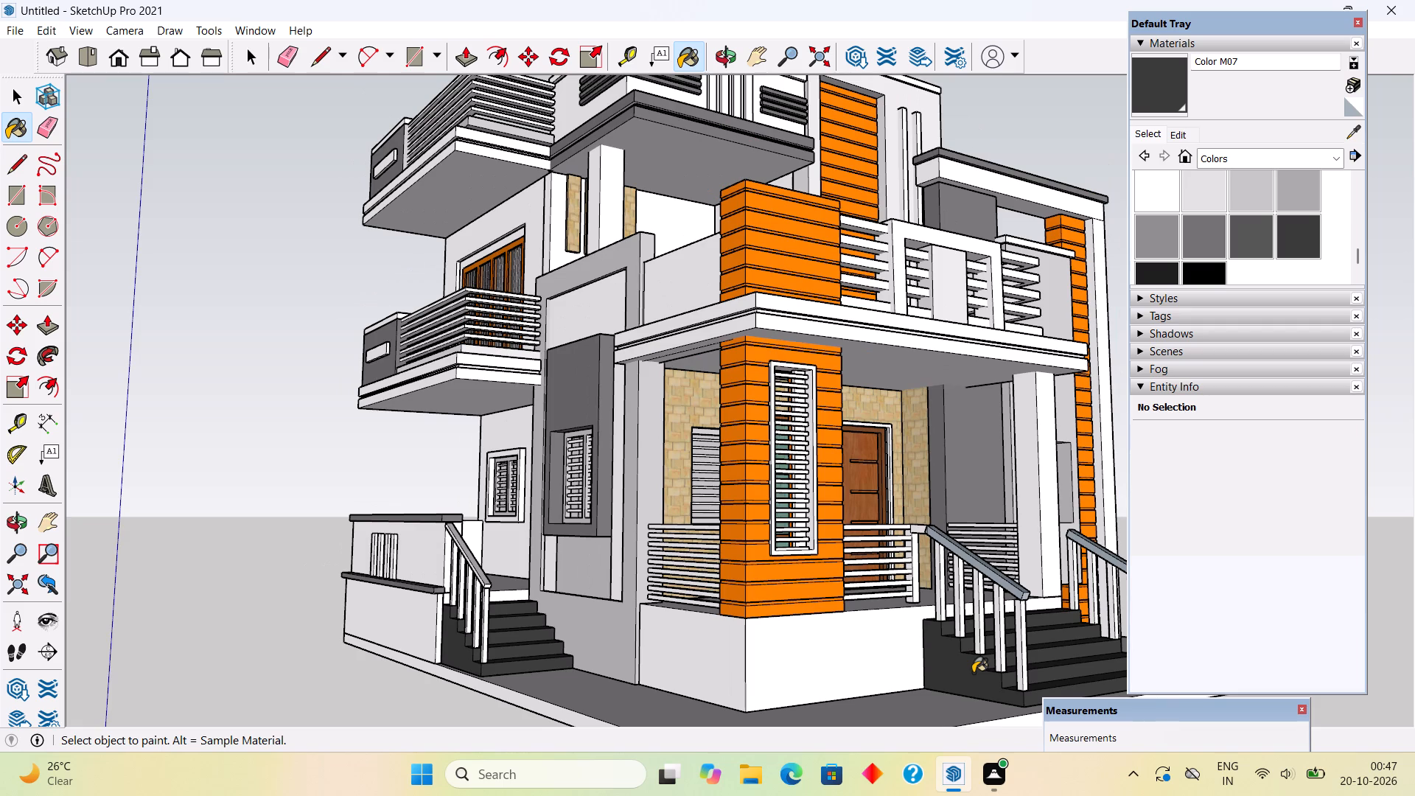
{"action": "scroll", "coordinate": [973, 673], "scroll_direction": "down", "scroll_amount": 3}
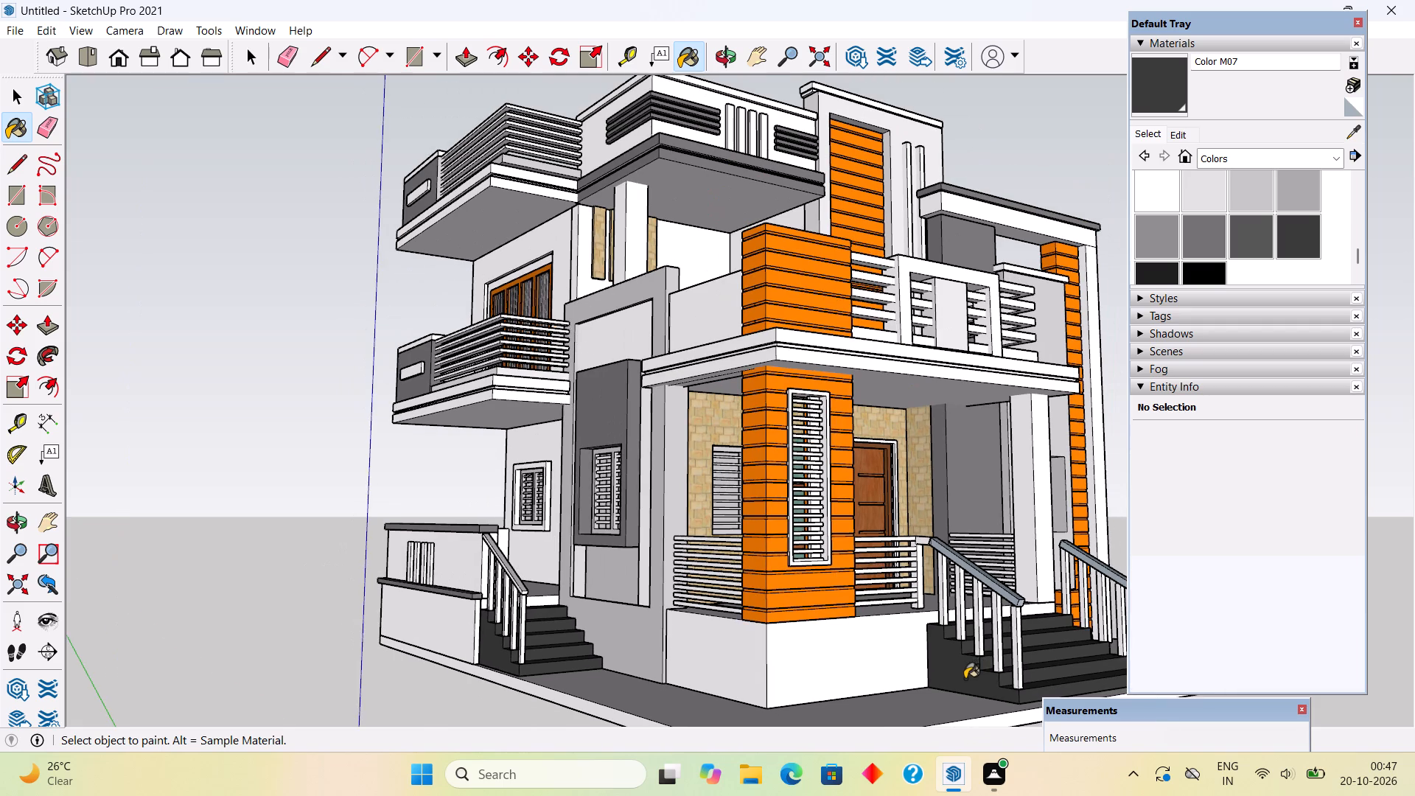
{"action": "scroll", "coordinate": [965, 679], "scroll_direction": "down", "scroll_amount": 2}
{"action": "middle_click_drag", "start_coordinate": [891, 660], "coordinate": [939, 686]}
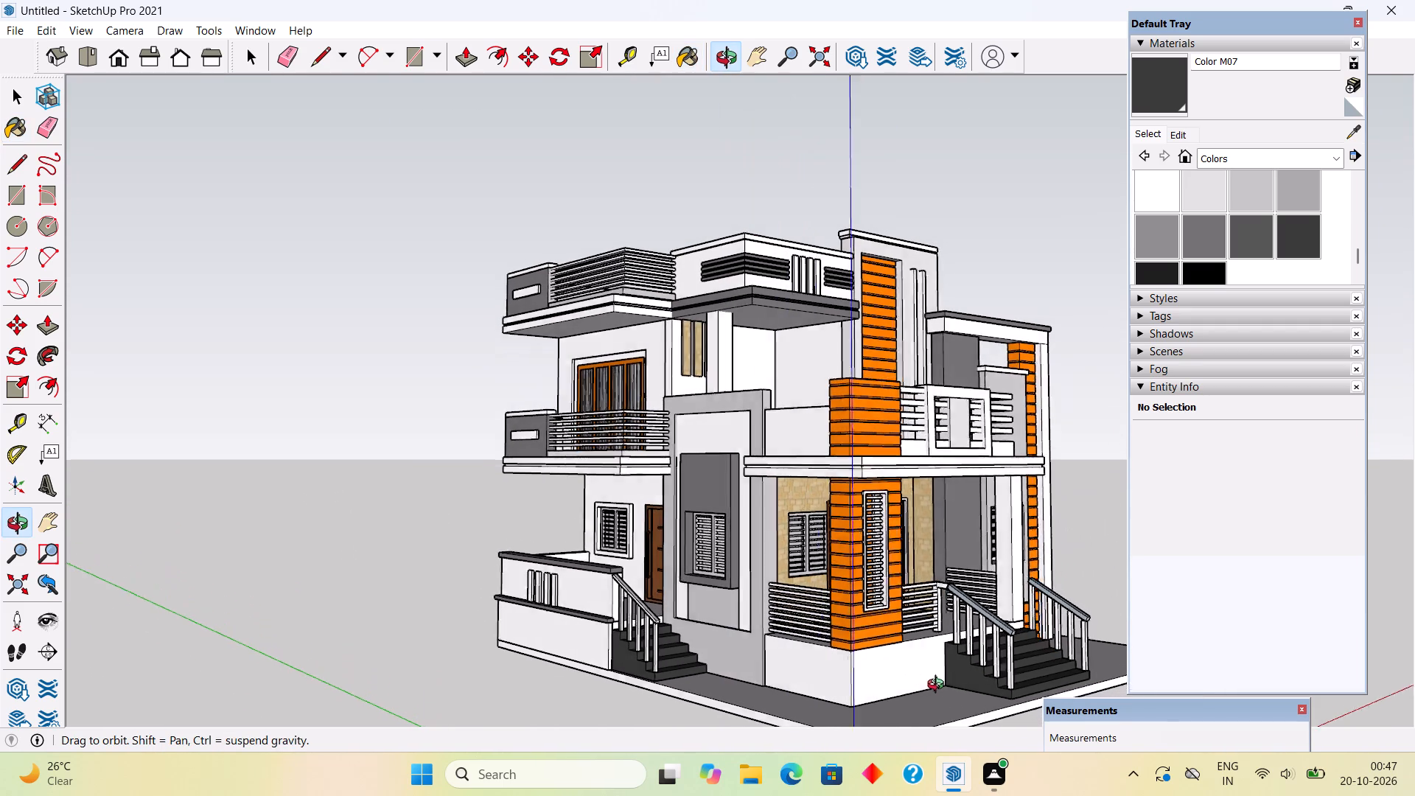
{"action": "middle_click_drag", "start_coordinate": [939, 686], "coordinate": [965, 688]}
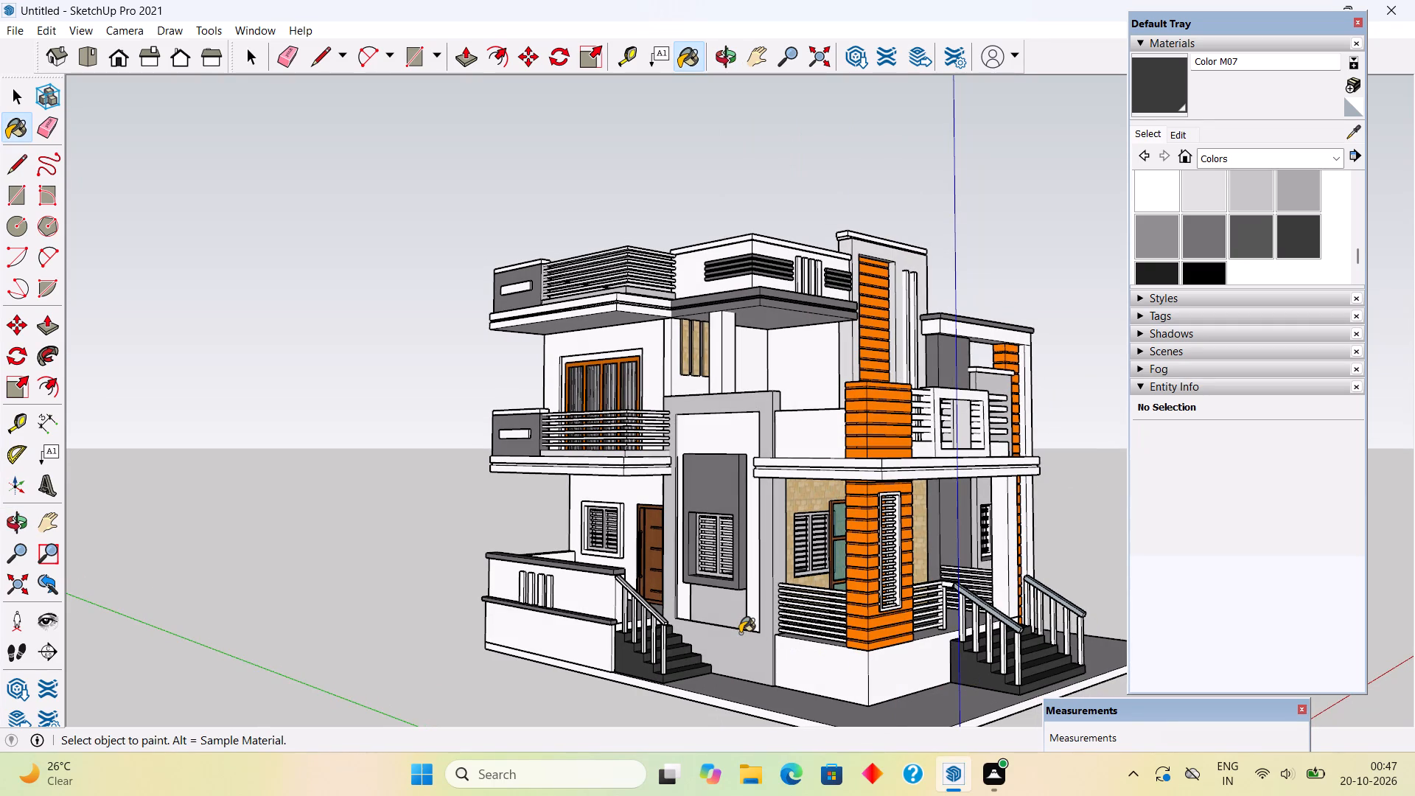
{"action": "scroll", "coordinate": [567, 539], "scroll_direction": "up", "scroll_amount": 5}
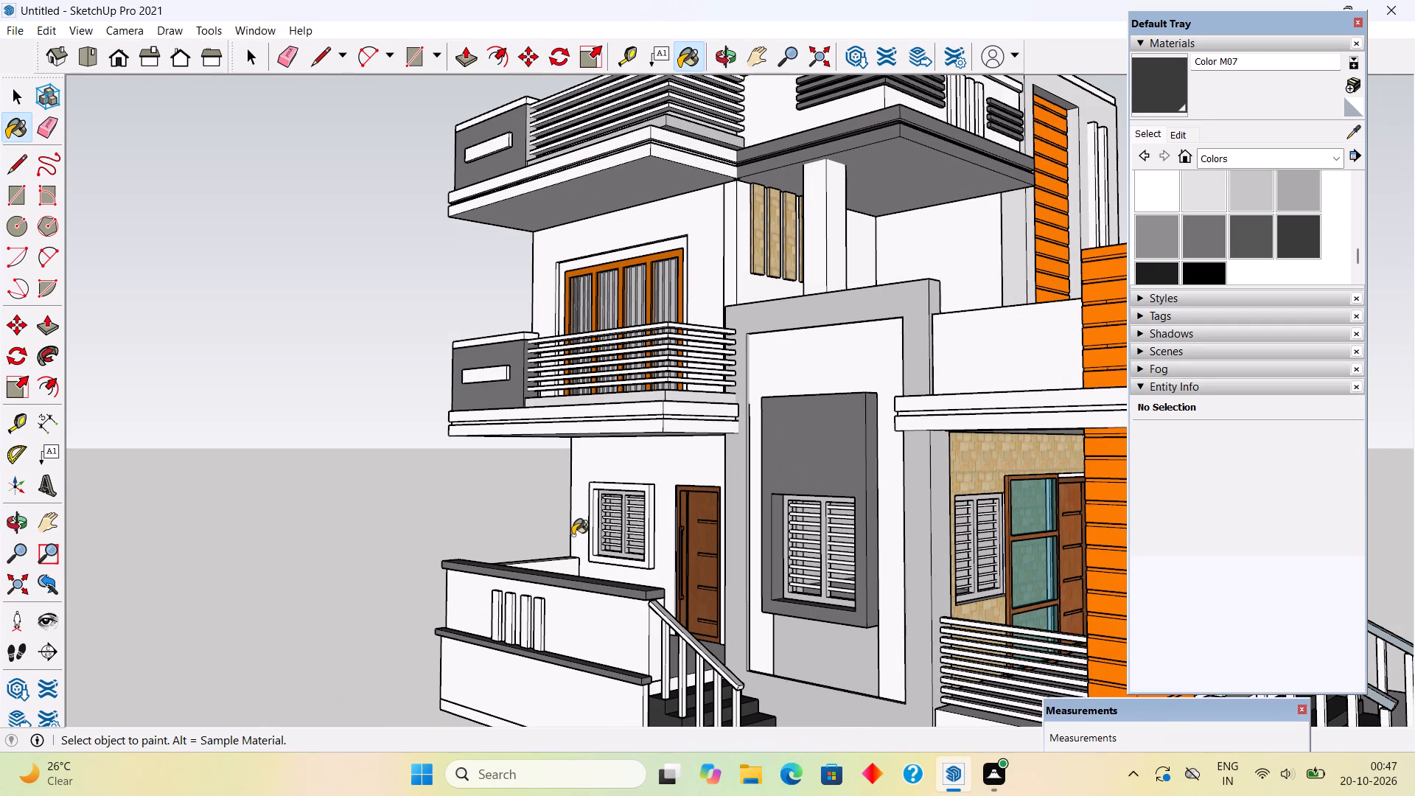
{"action": "scroll", "coordinate": [573, 535], "scroll_direction": "down", "scroll_amount": 3}
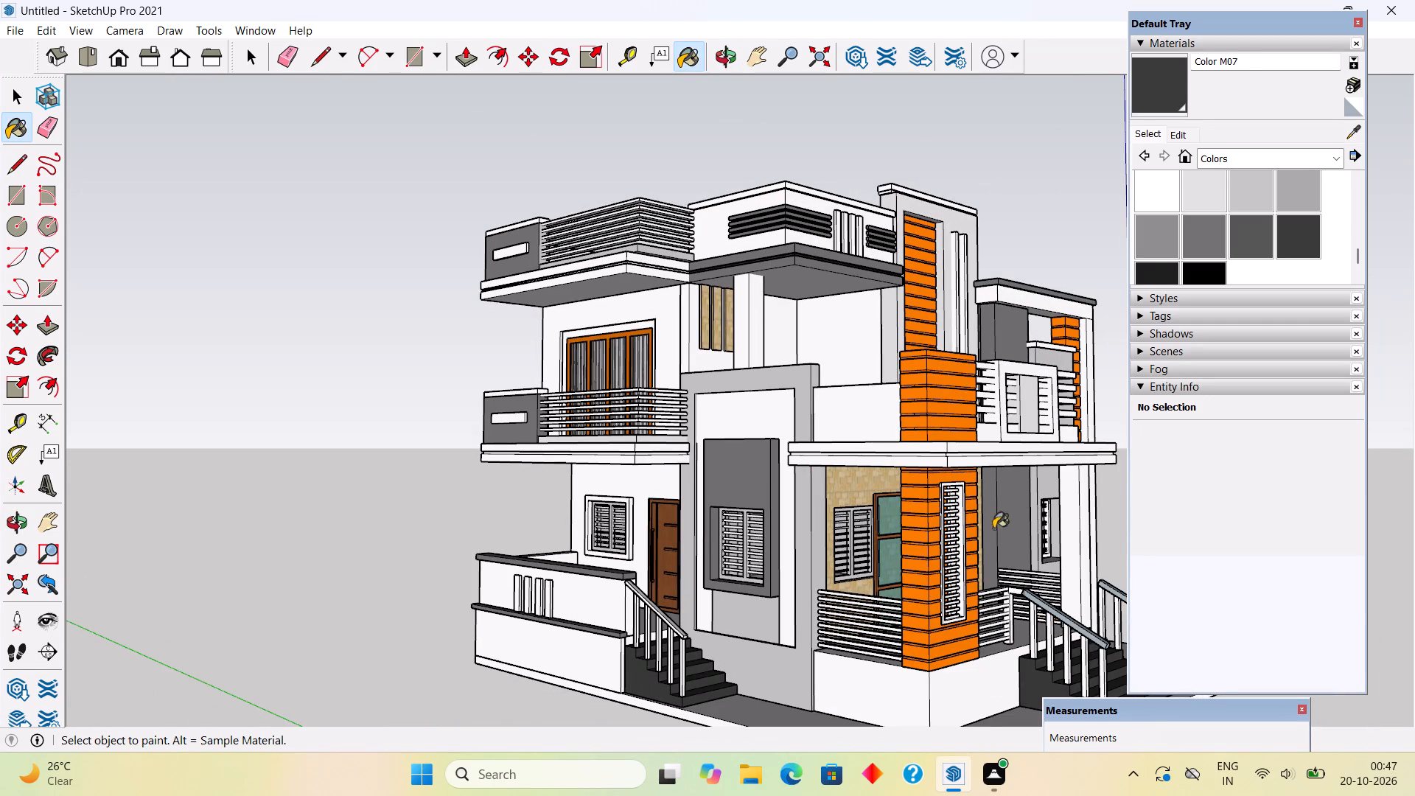
{"action": "middle_click_drag", "start_coordinate": [965, 551], "coordinate": [622, 577]}
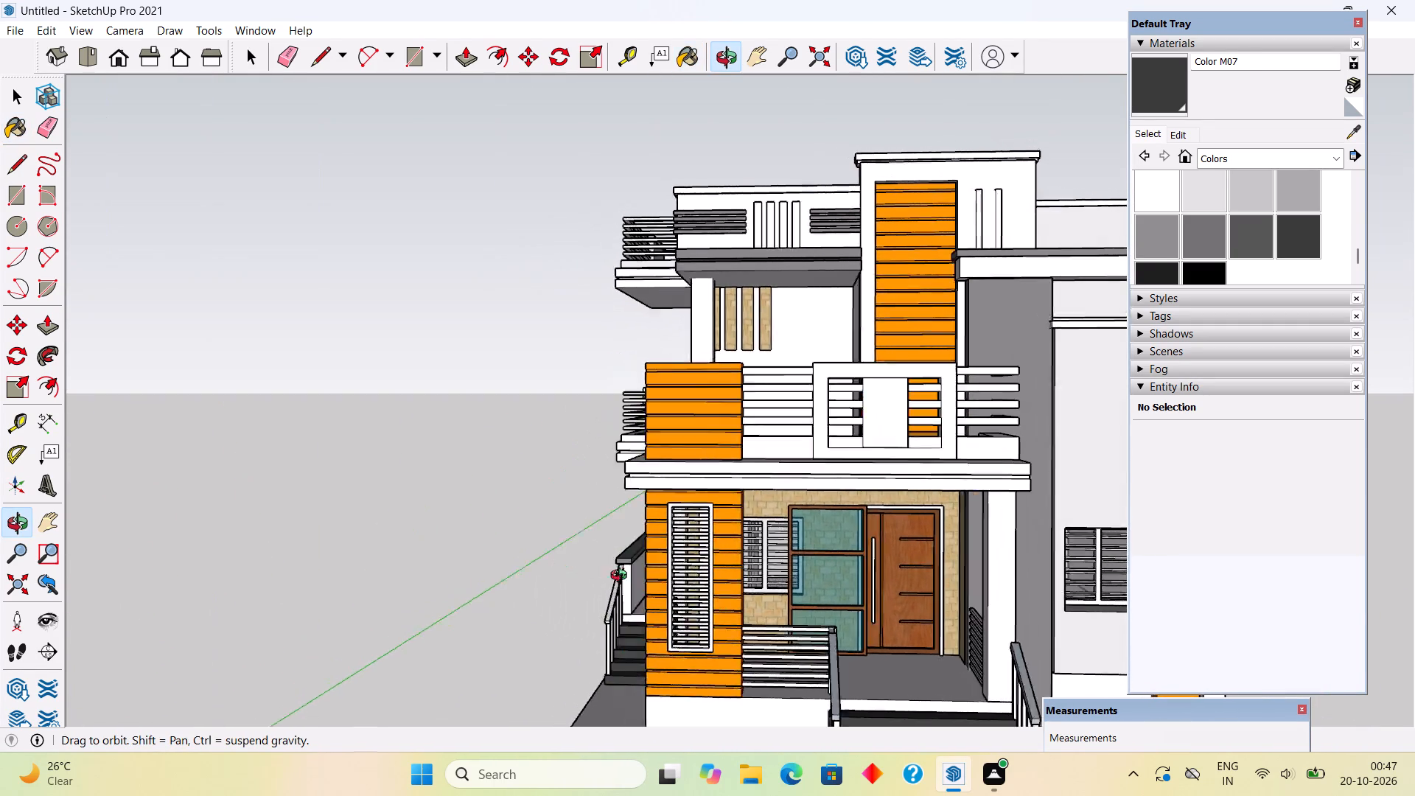
{"action": "middle_click_drag", "start_coordinate": [622, 577], "coordinate": [1029, 590]}
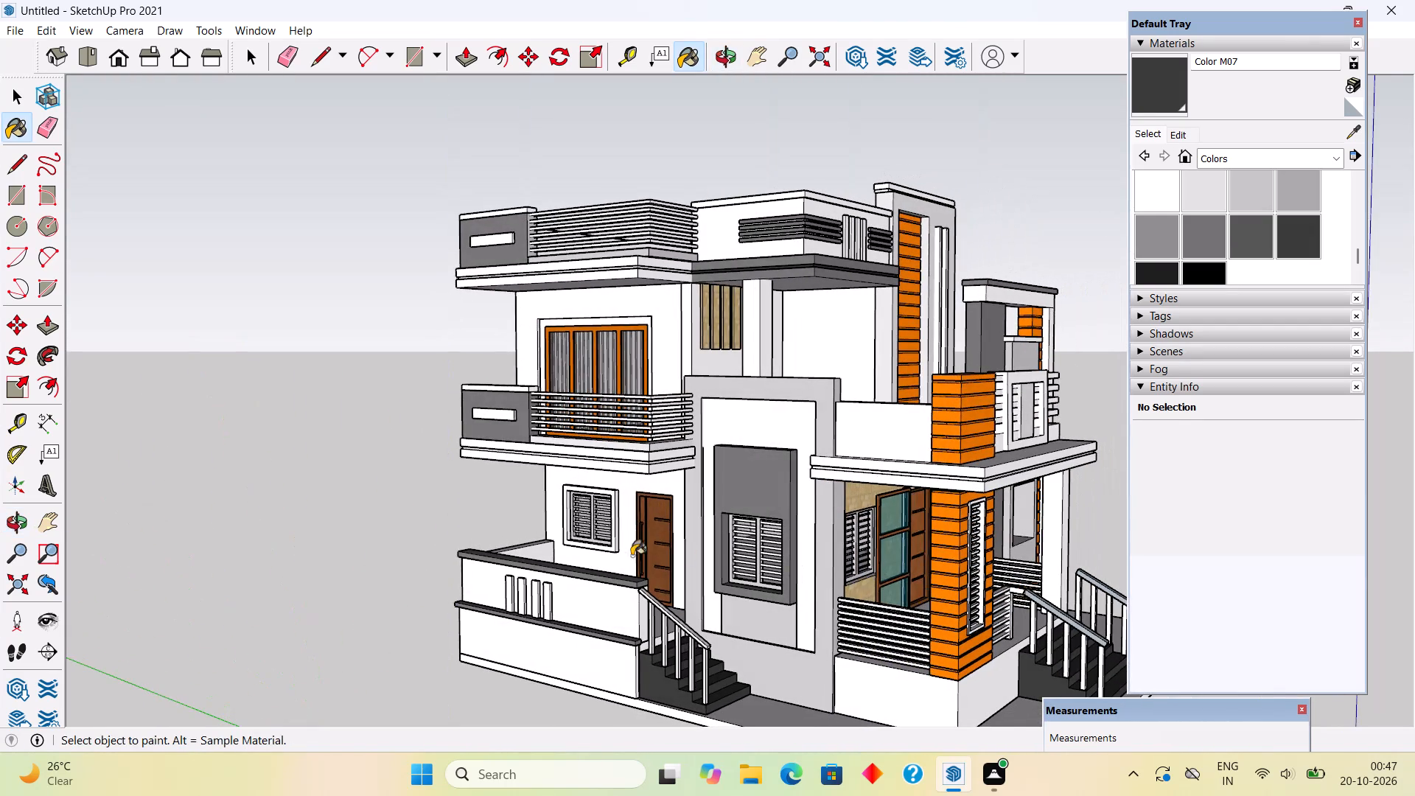
{"action": "middle_click_drag", "start_coordinate": [601, 541], "coordinate": [744, 534]}
{"action": "scroll", "coordinate": [594, 548], "scroll_direction": "up", "scroll_amount": 9}
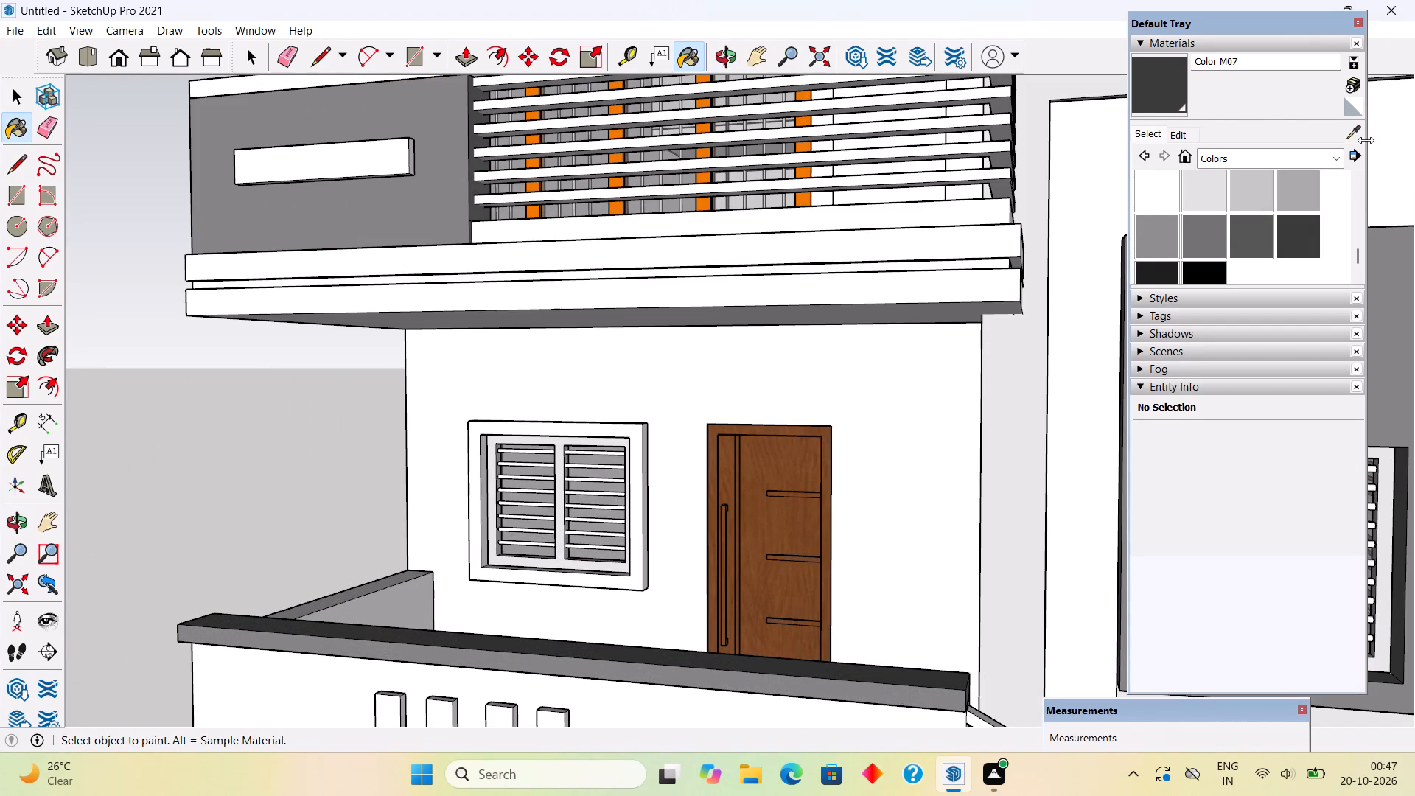
{"action": "left_click", "coordinate": [1345, 130]}
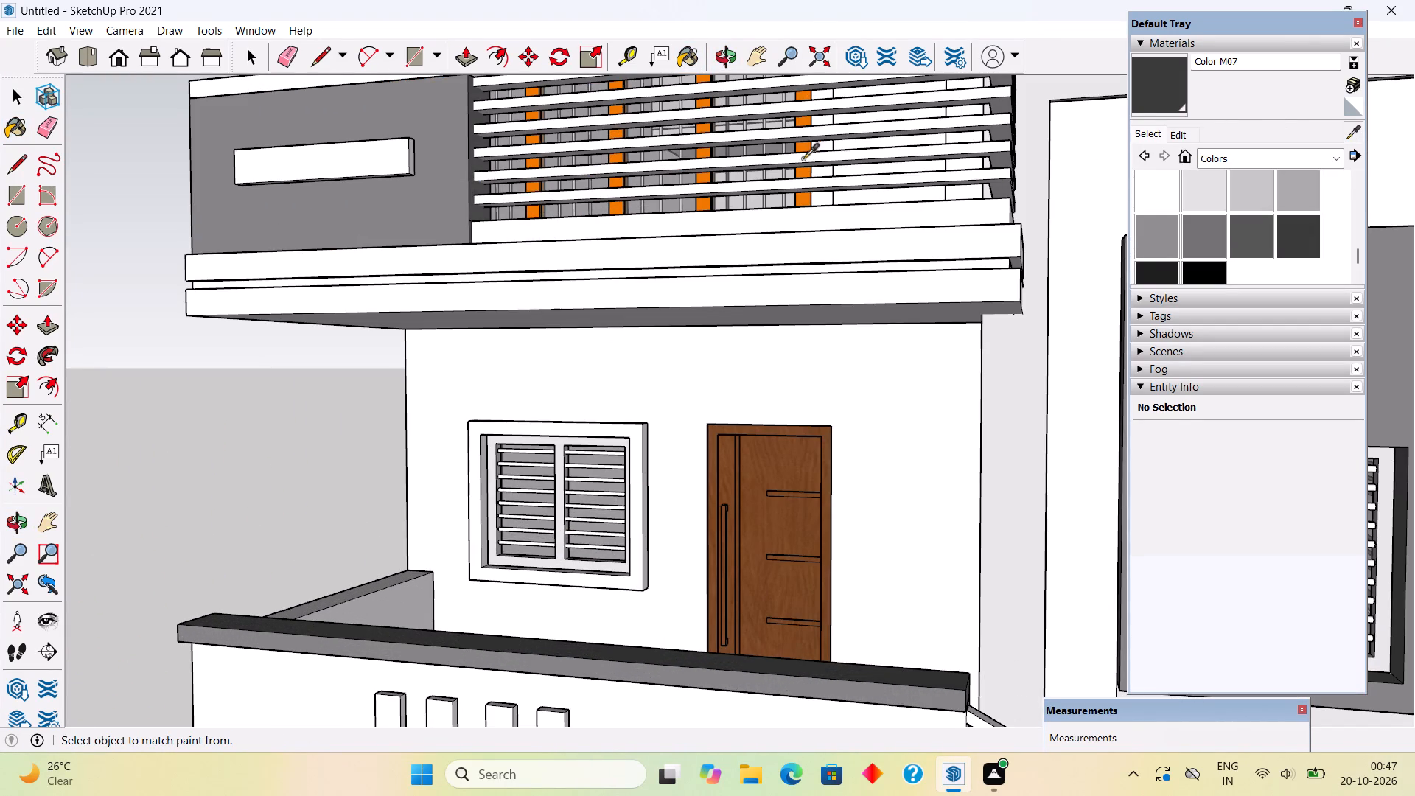
{"action": "left_click", "coordinate": [805, 170]}
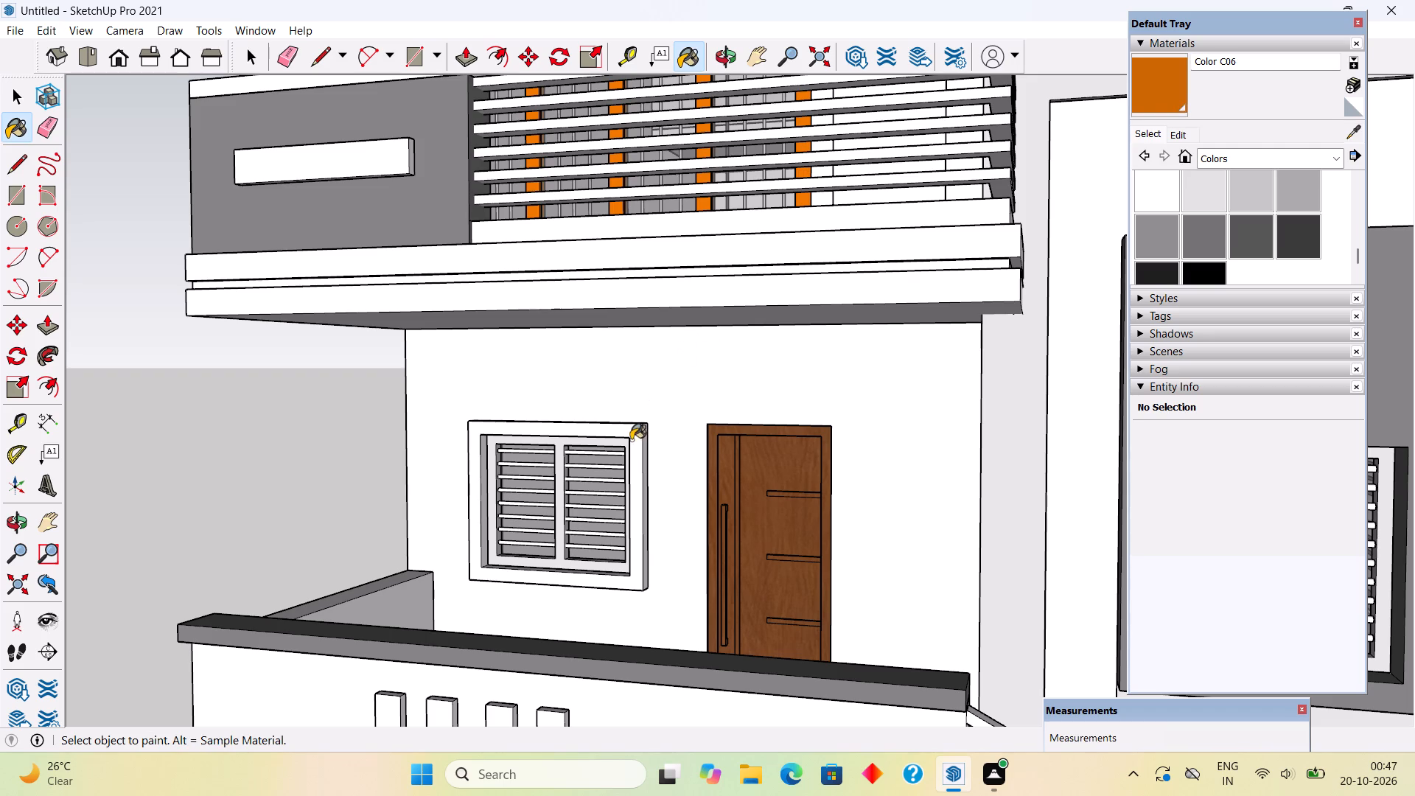
{"action": "left_click", "coordinate": [621, 446]}
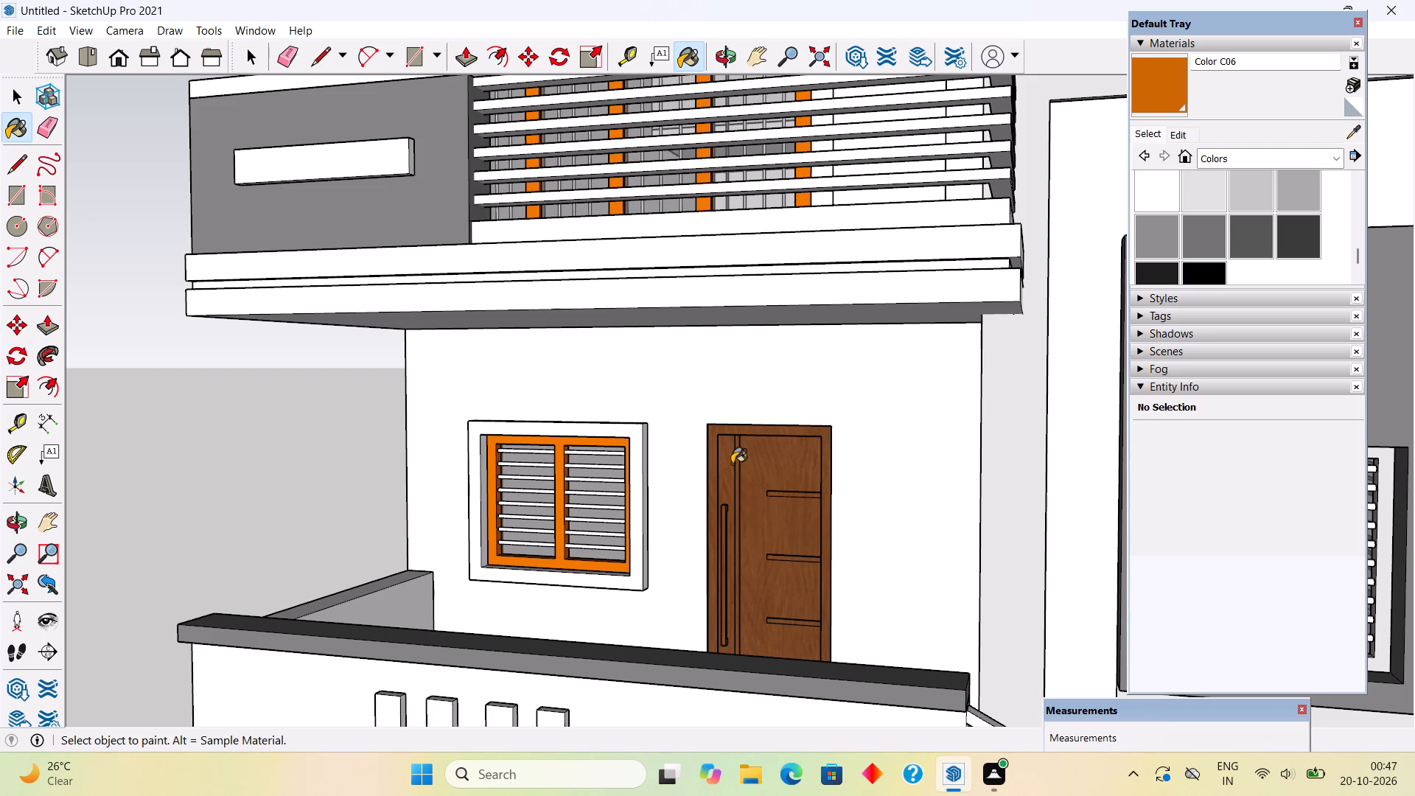
Paint the frame of the louvred window inside the side facade's dark grey box with Color C06.
{"action": "scroll", "coordinate": [732, 464], "scroll_direction": "down", "scroll_amount": 3}
{"action": "middle_click_drag", "start_coordinate": [717, 472], "coordinate": [492, 470]}
{"action": "scroll", "coordinate": [486, 472], "scroll_direction": "down", "scroll_amount": 8}
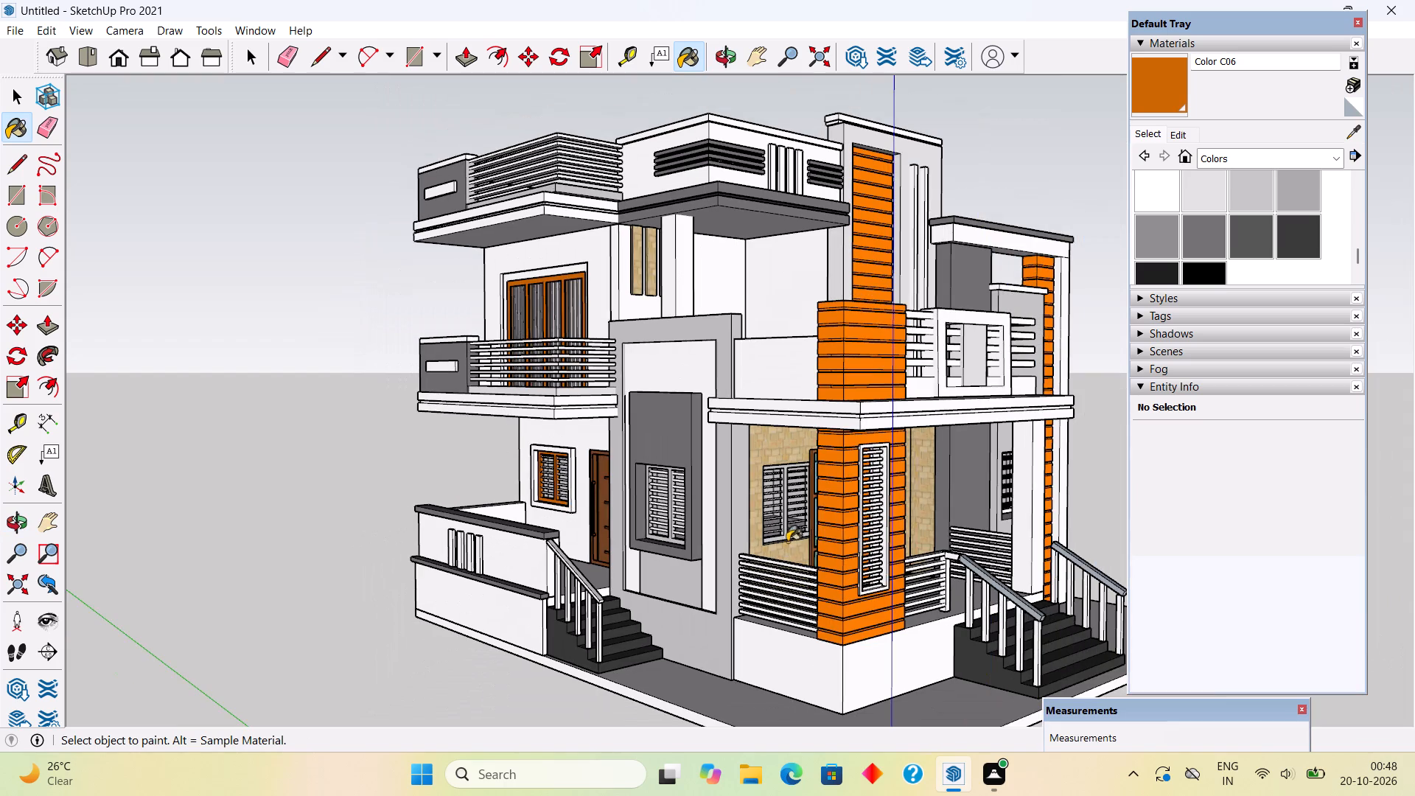
{"action": "scroll", "coordinate": [656, 513], "scroll_direction": "up", "scroll_amount": 1}
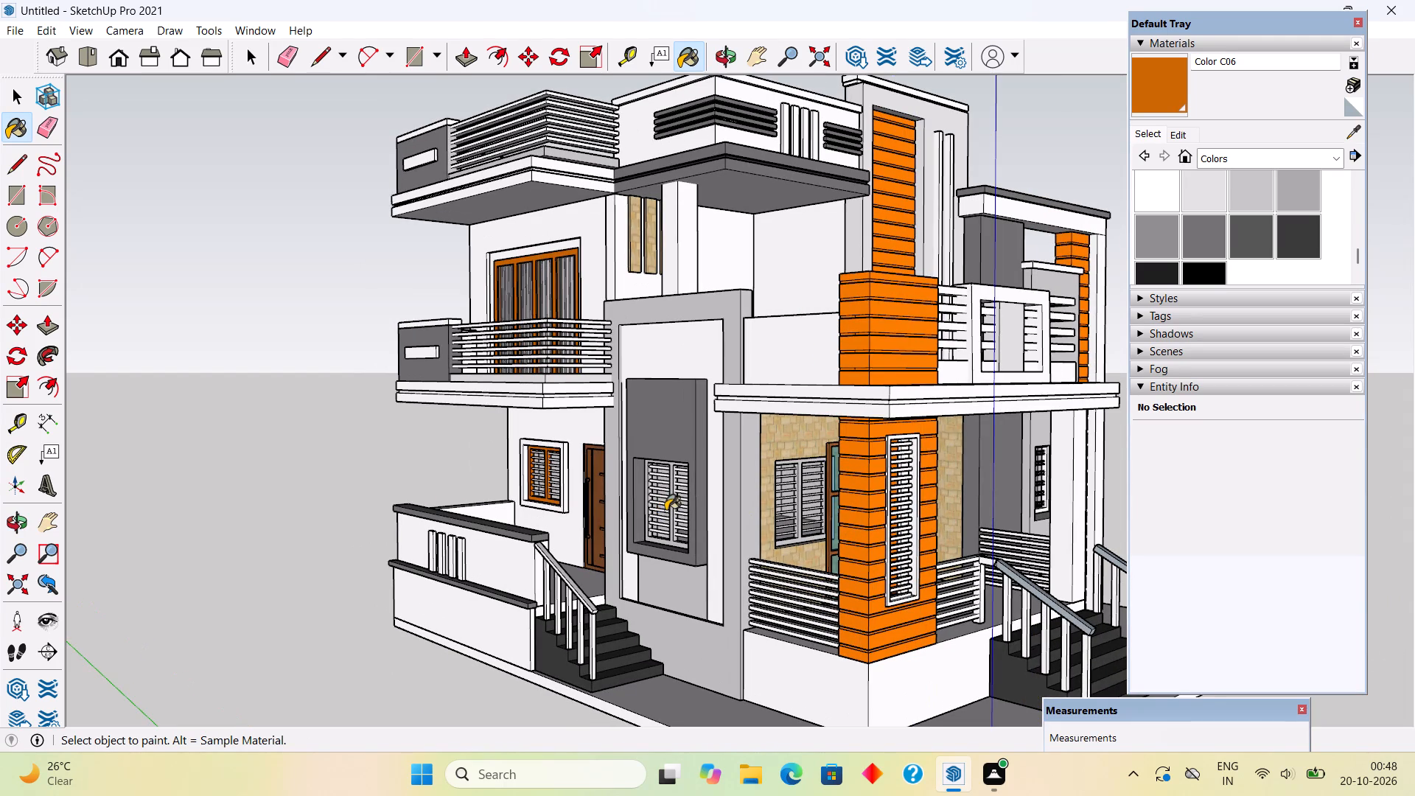
{"action": "scroll", "coordinate": [667, 511], "scroll_direction": "up", "scroll_amount": 4}
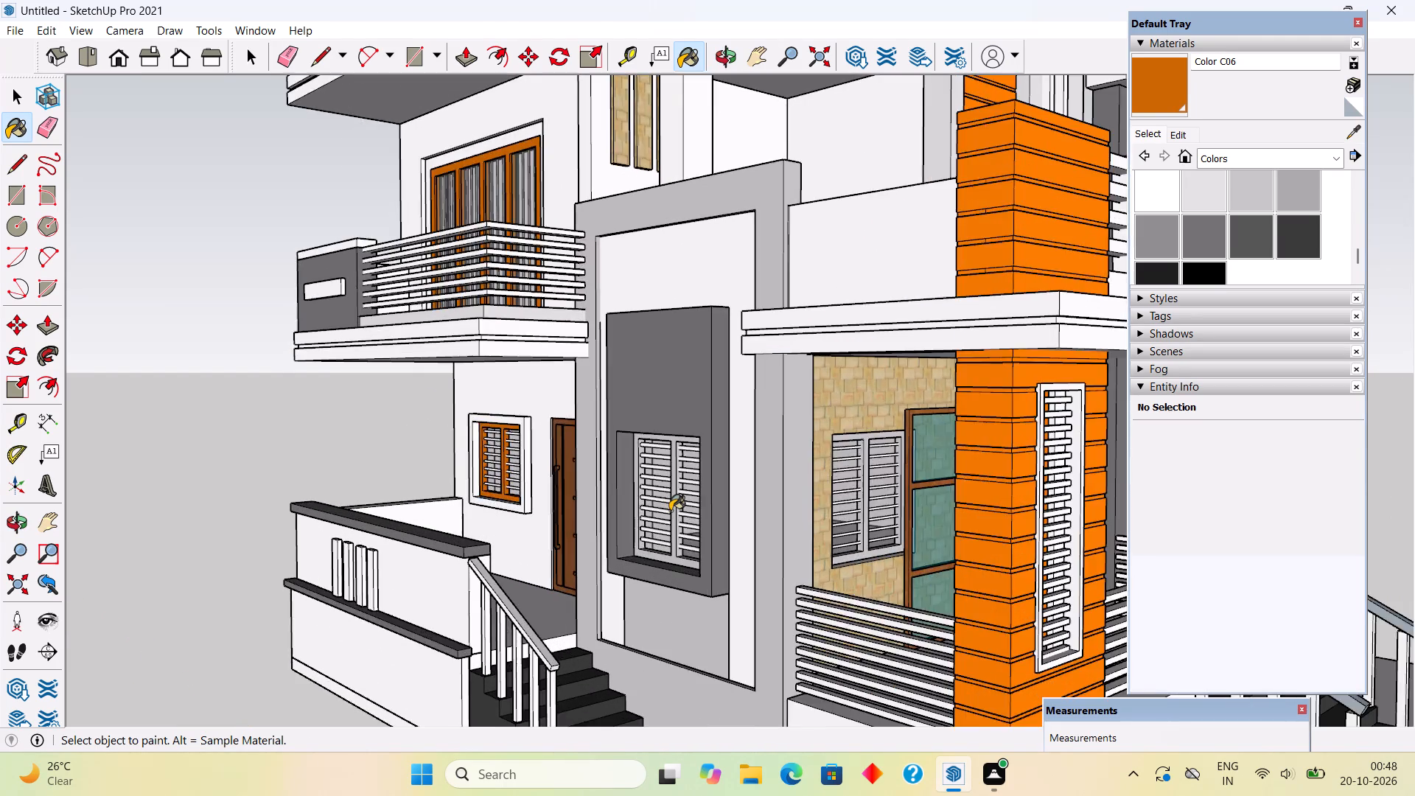
{"action": "scroll", "coordinate": [670, 511], "scroll_direction": "up", "scroll_amount": 4}
{"action": "left_click", "coordinate": [674, 513]}
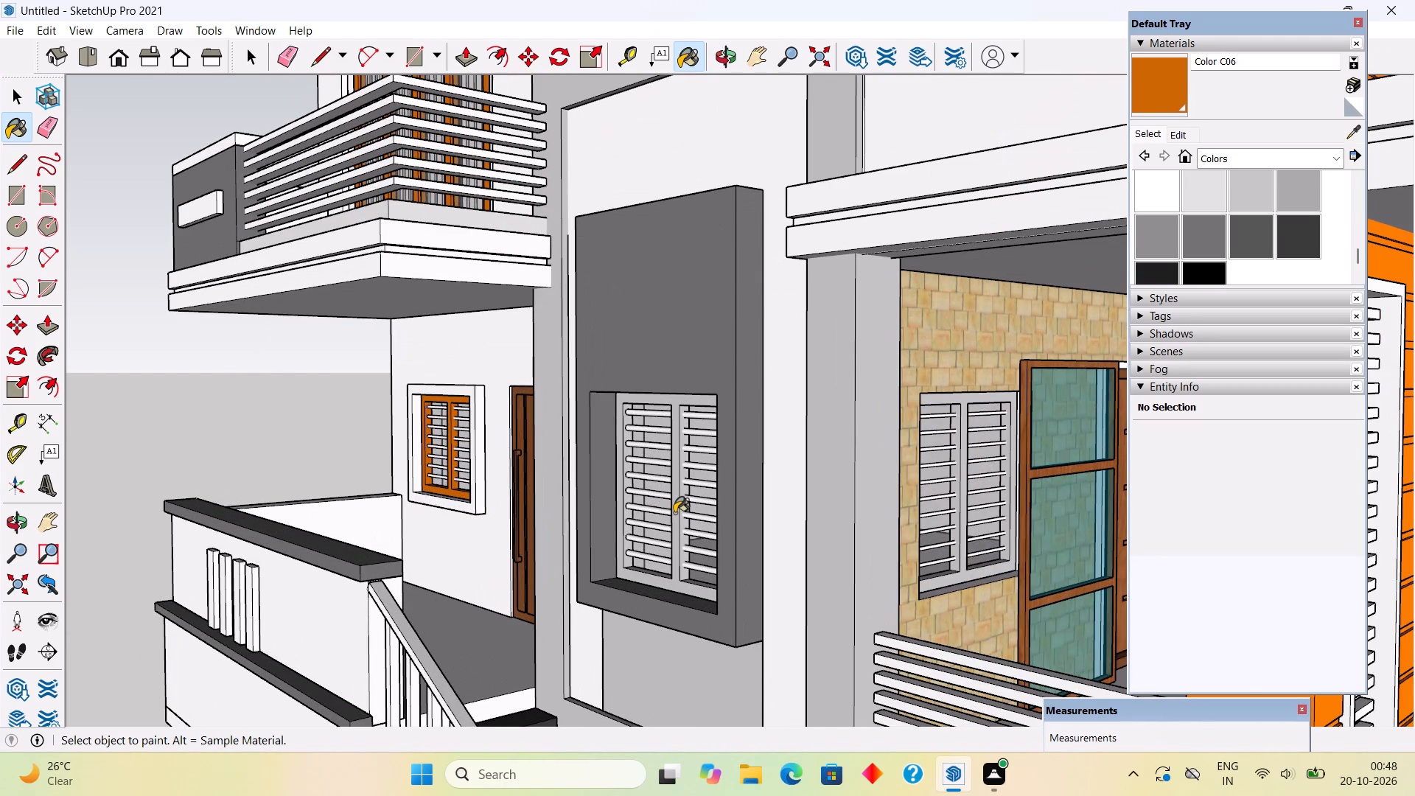
Paint the frames of the stone entrance wall window and the front facade's recessed louvred window with Color C06.
{"action": "scroll", "coordinate": [674, 513], "scroll_direction": "down", "scroll_amount": 15}
{"action": "middle_click_drag", "start_coordinate": [669, 515], "coordinate": [249, 448]}
{"action": "scroll", "coordinate": [650, 499], "scroll_direction": "up", "scroll_amount": 5}
{"action": "scroll", "coordinate": [731, 473], "scroll_direction": "up", "scroll_amount": 1}
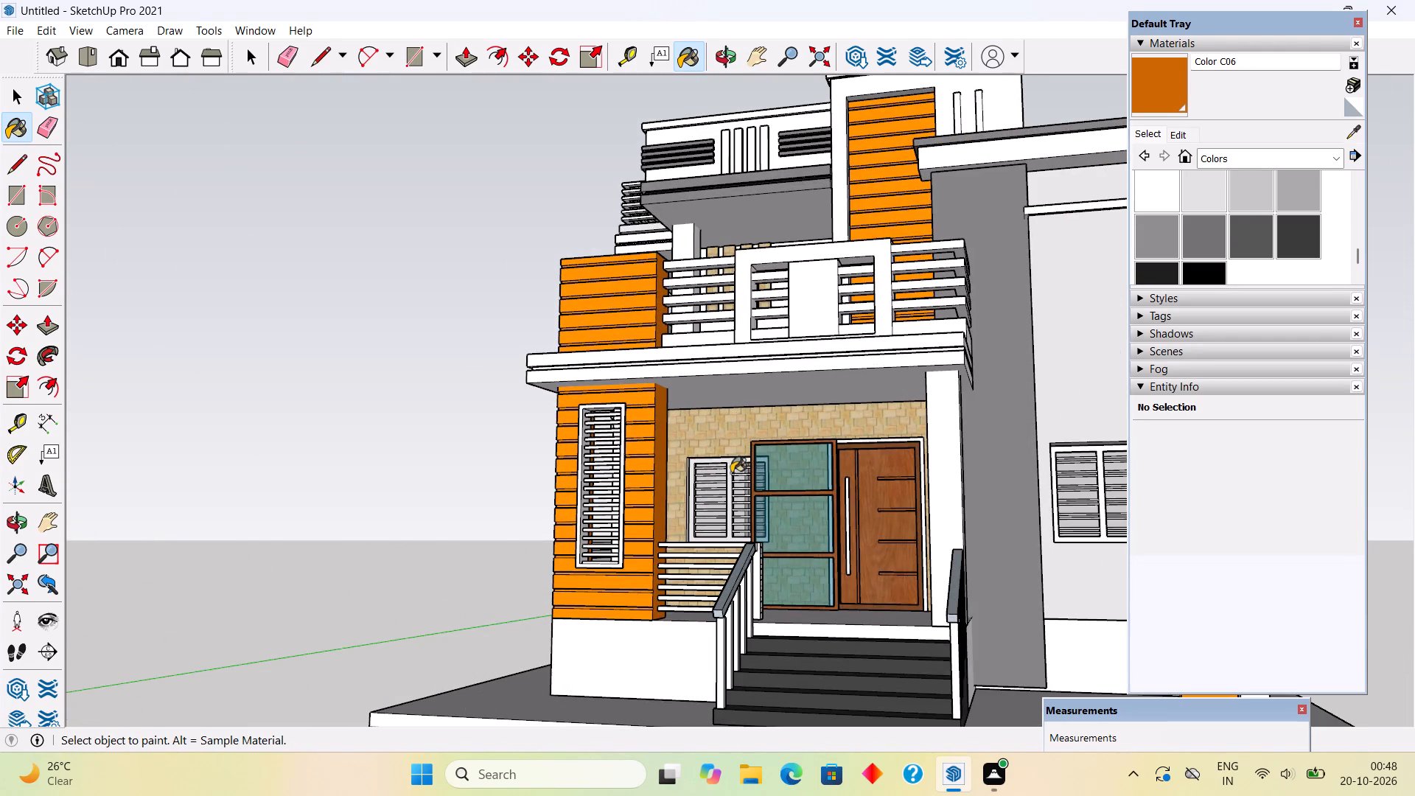
{"action": "scroll", "coordinate": [731, 473], "scroll_direction": "up", "scroll_amount": 2}
{"action": "left_click", "coordinate": [732, 457]}
{"action": "scroll", "coordinate": [732, 457], "scroll_direction": "down", "scroll_amount": 4}
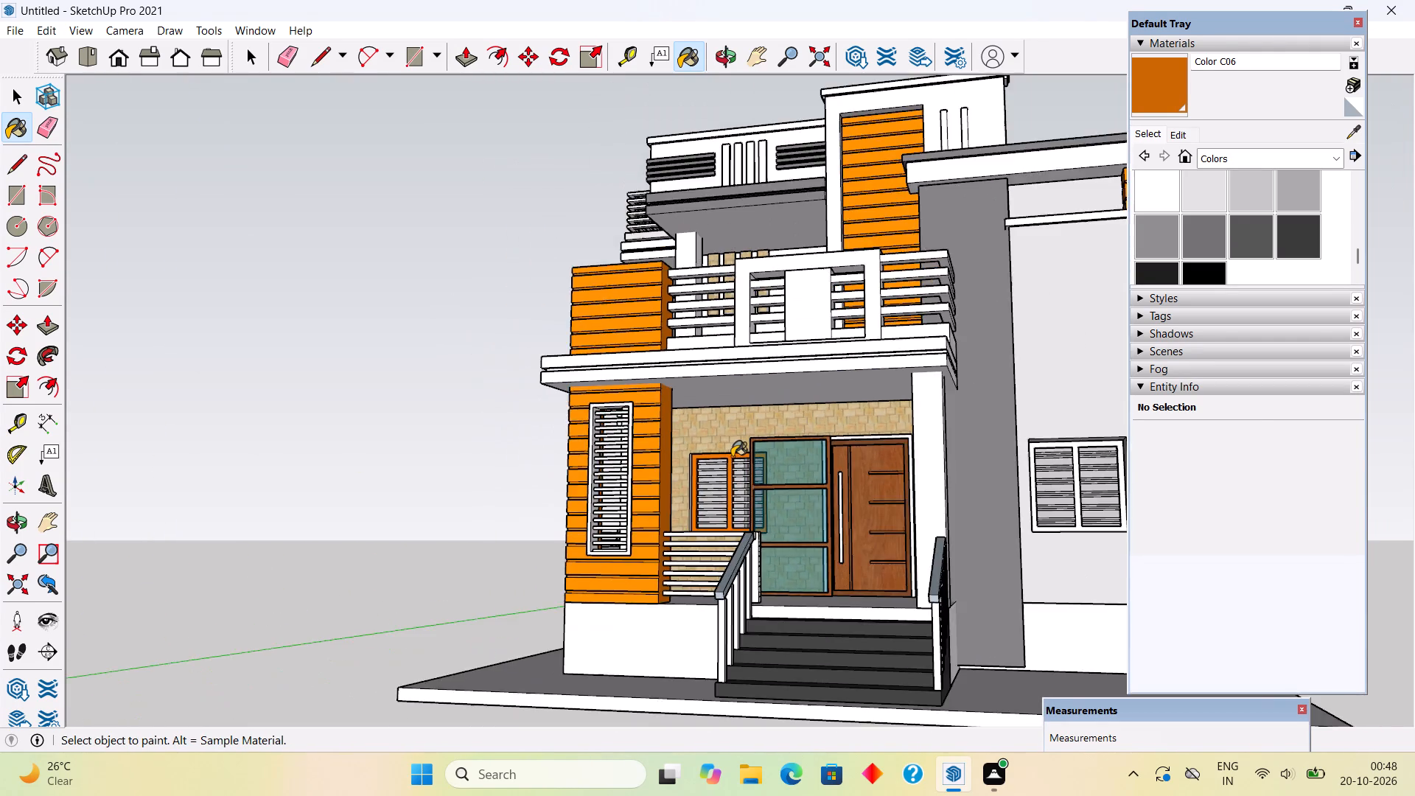
{"action": "scroll", "coordinate": [732, 457], "scroll_direction": "down", "scroll_amount": 3}
{"action": "scroll", "coordinate": [968, 467], "scroll_direction": "up", "scroll_amount": 3}
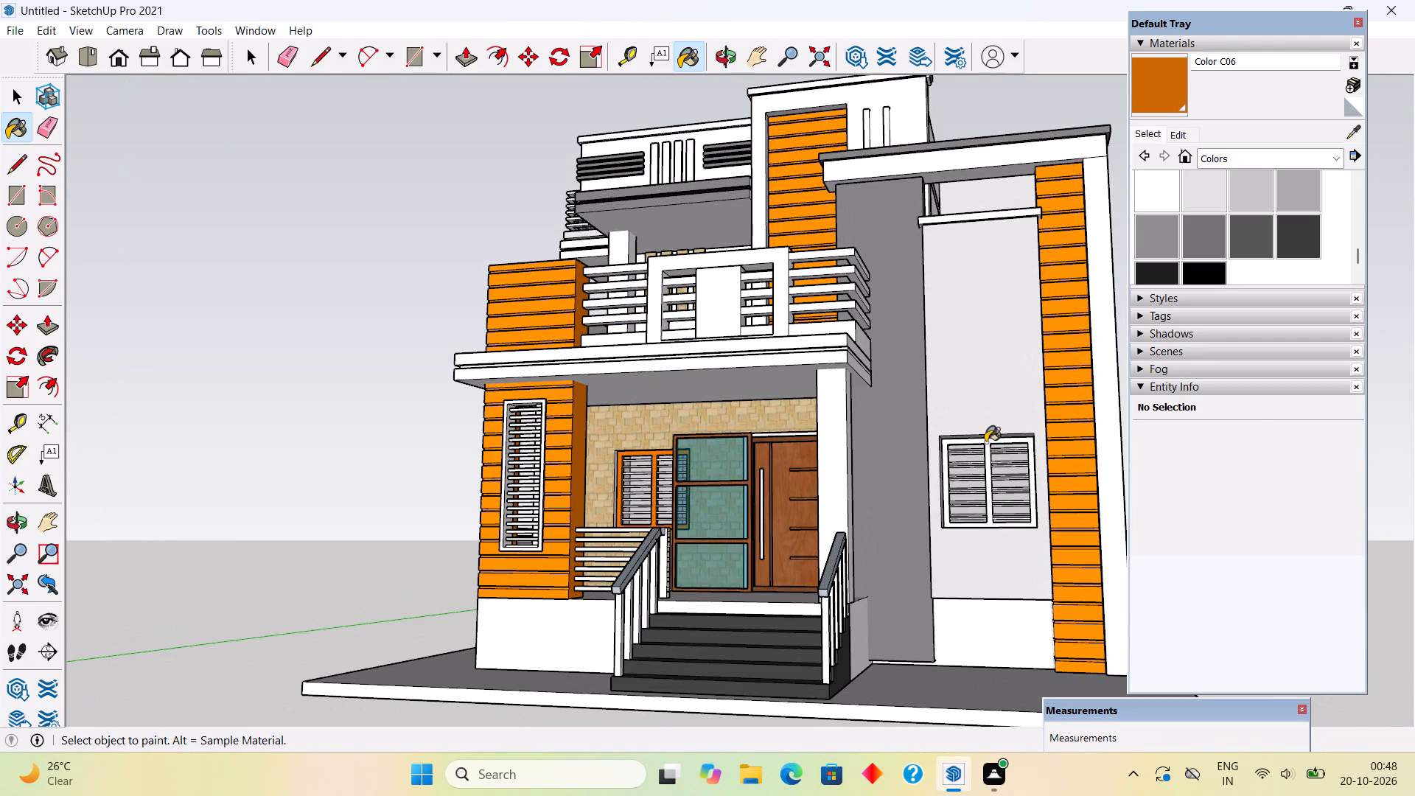
{"action": "left_click", "coordinate": [986, 441]}
{"action": "middle_click_drag", "start_coordinate": [826, 548], "coordinate": [1058, 549]}
{"action": "scroll", "coordinate": [1057, 562], "scroll_direction": "down", "scroll_amount": 4}
{"action": "middle_click_drag", "start_coordinate": [741, 551], "coordinate": [773, 562]}
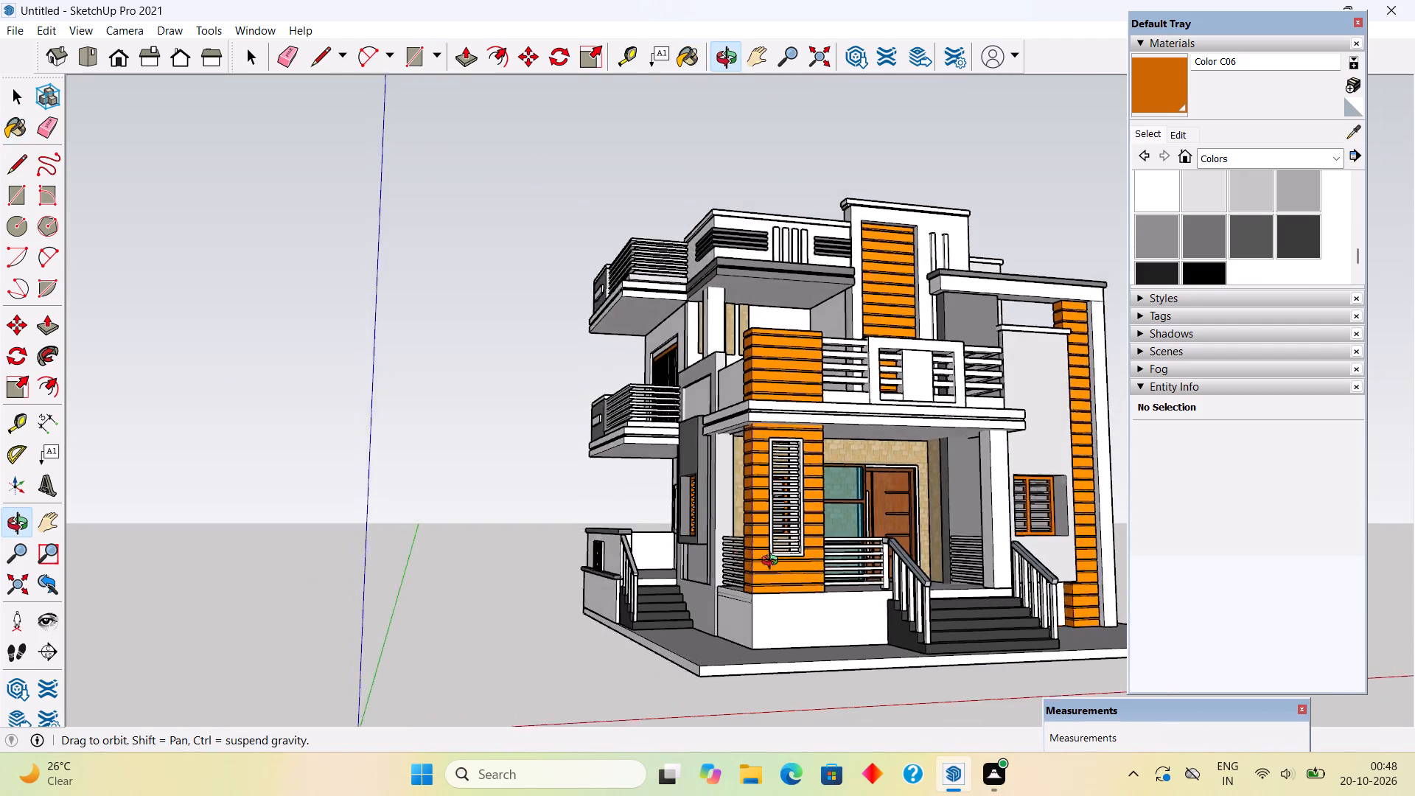
{"action": "middle_click_drag", "start_coordinate": [773, 562], "coordinate": [938, 627]}
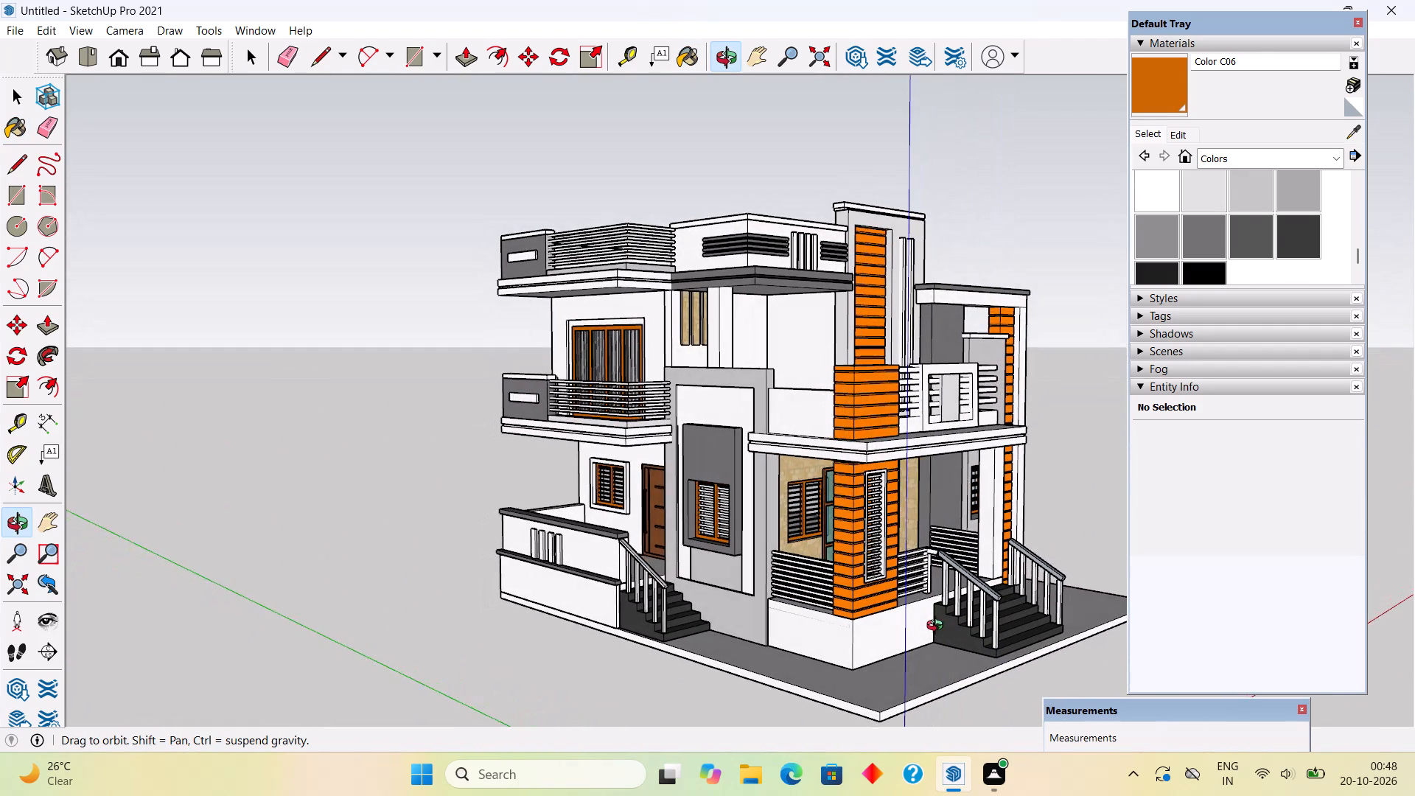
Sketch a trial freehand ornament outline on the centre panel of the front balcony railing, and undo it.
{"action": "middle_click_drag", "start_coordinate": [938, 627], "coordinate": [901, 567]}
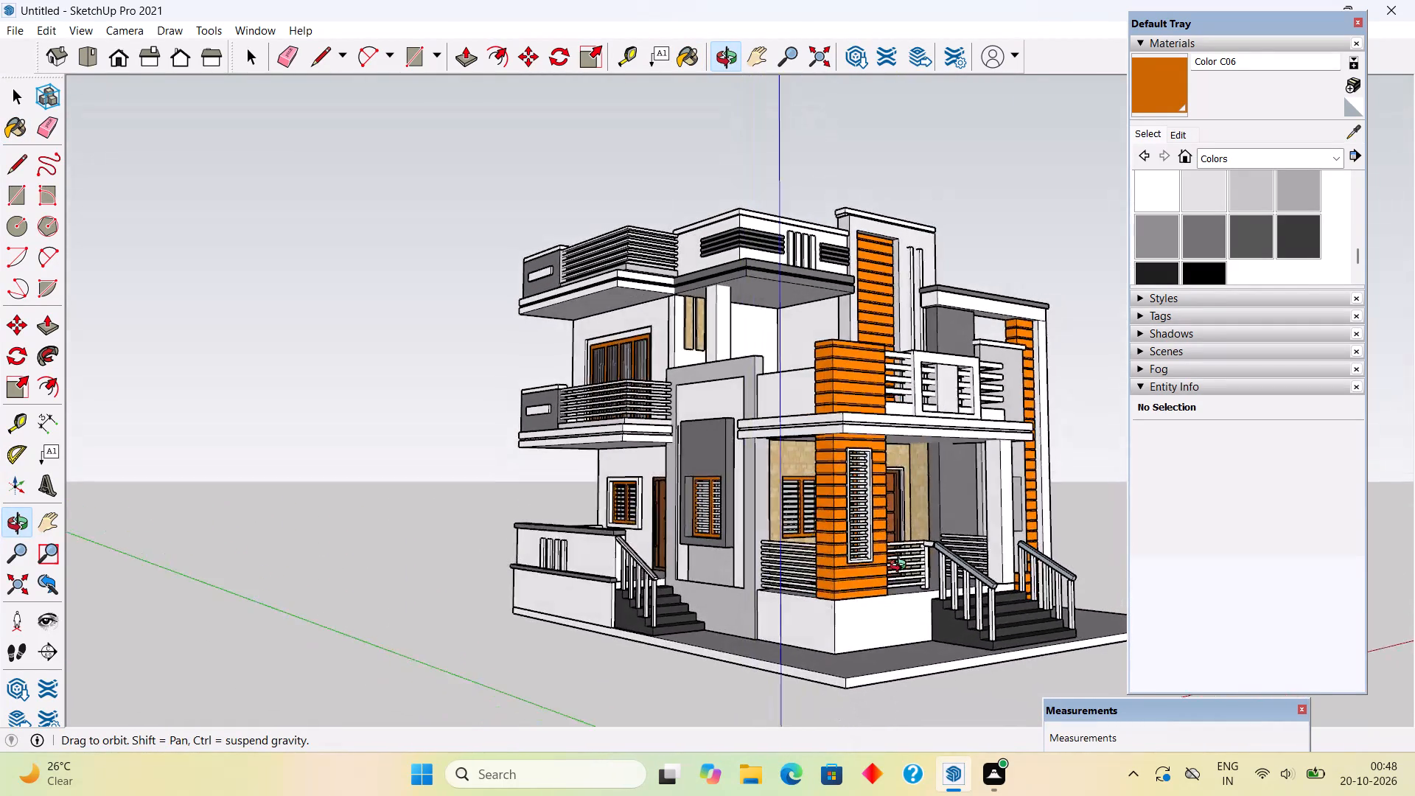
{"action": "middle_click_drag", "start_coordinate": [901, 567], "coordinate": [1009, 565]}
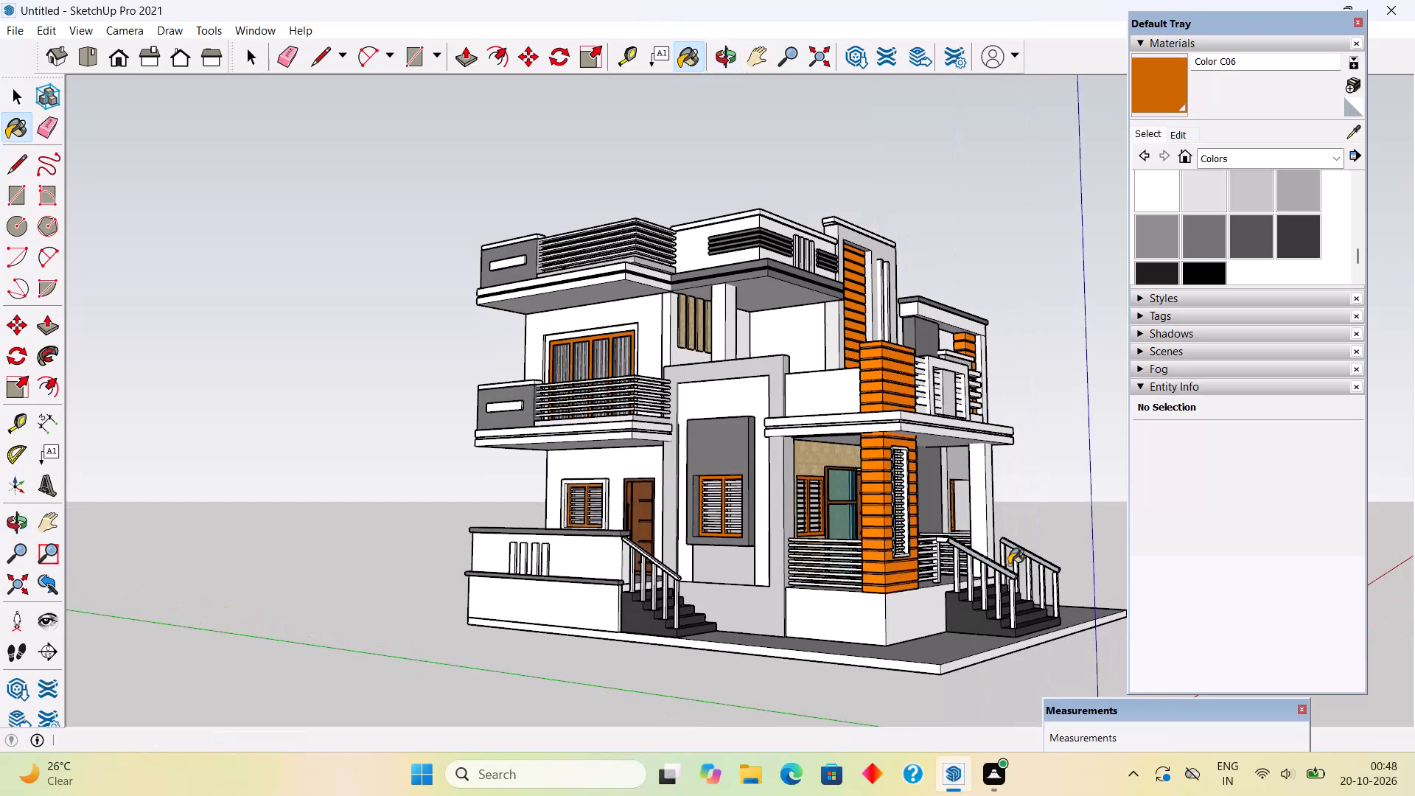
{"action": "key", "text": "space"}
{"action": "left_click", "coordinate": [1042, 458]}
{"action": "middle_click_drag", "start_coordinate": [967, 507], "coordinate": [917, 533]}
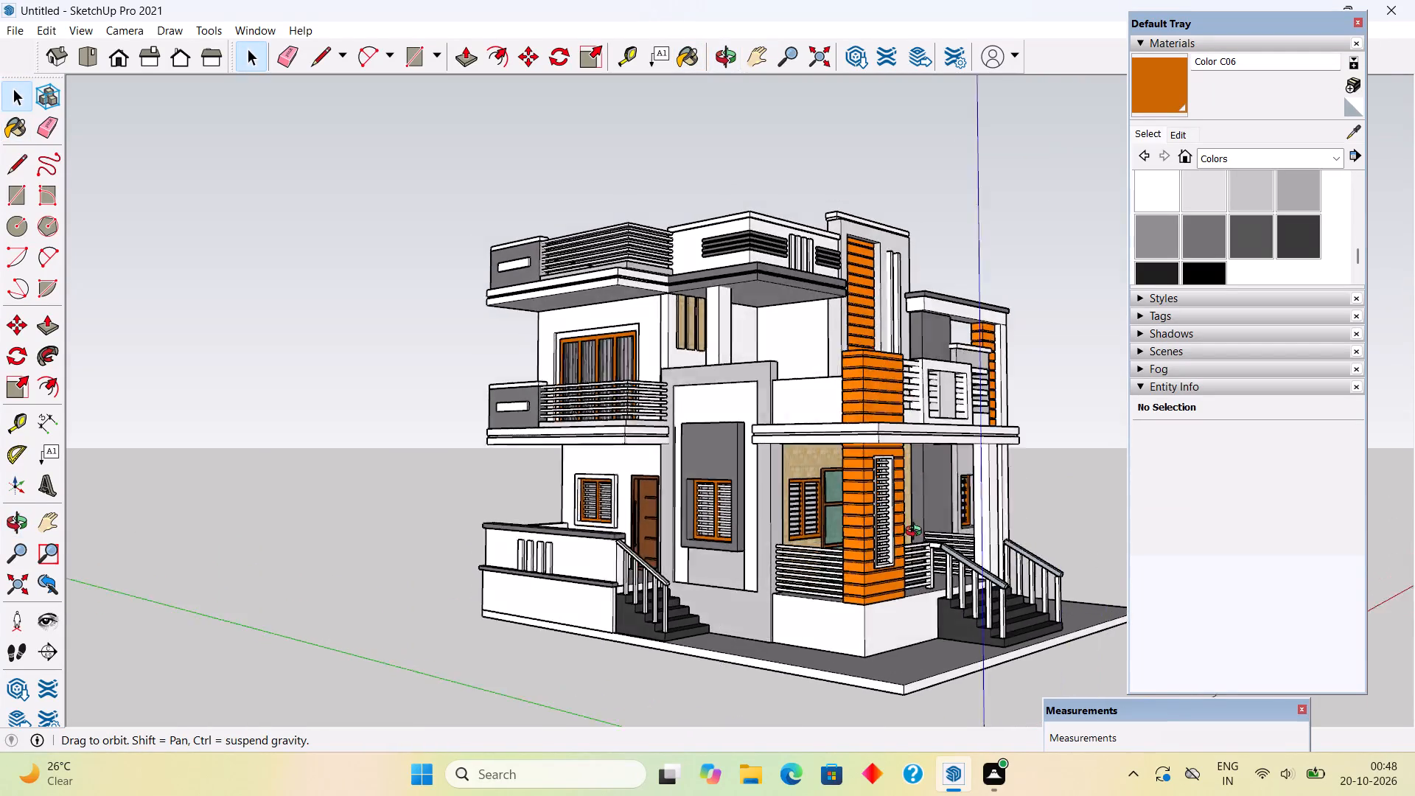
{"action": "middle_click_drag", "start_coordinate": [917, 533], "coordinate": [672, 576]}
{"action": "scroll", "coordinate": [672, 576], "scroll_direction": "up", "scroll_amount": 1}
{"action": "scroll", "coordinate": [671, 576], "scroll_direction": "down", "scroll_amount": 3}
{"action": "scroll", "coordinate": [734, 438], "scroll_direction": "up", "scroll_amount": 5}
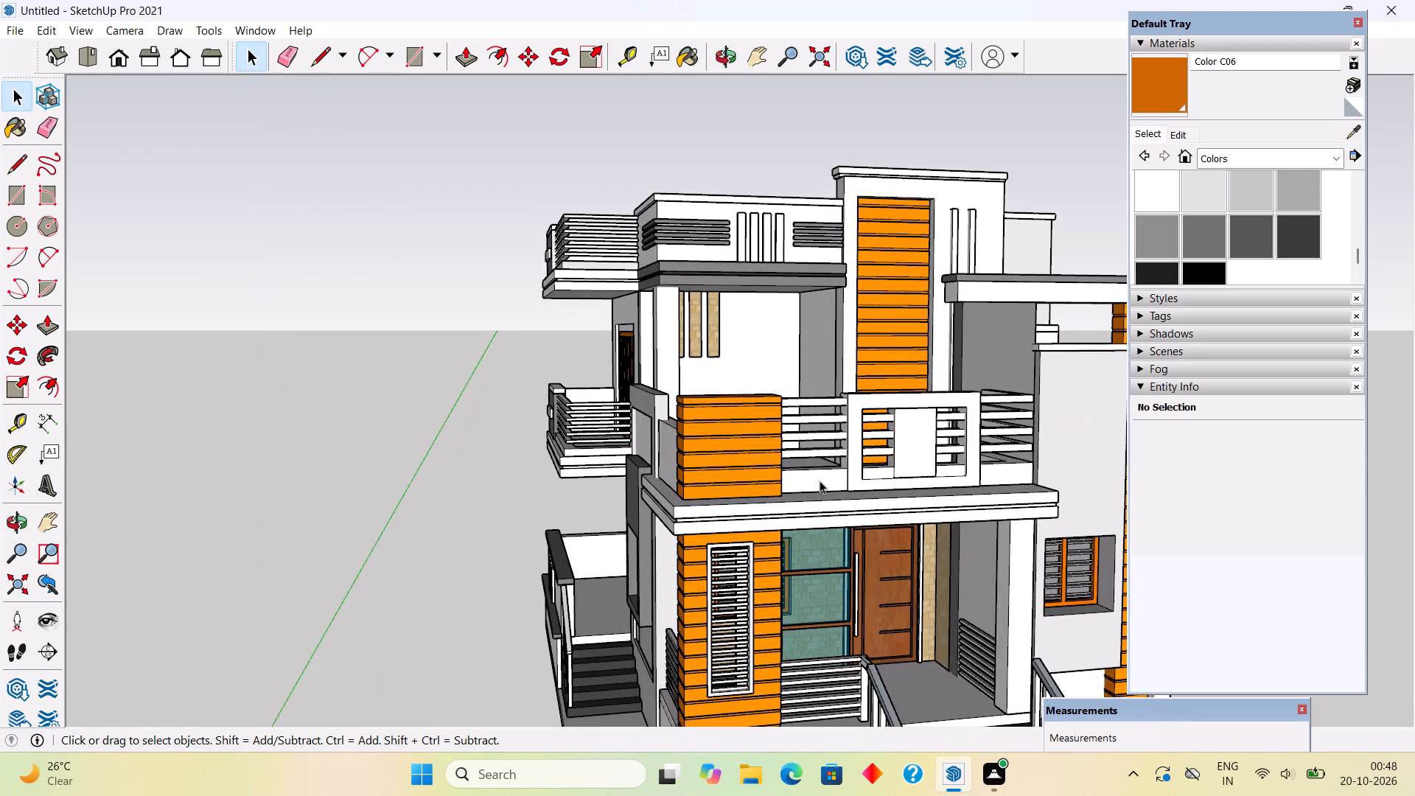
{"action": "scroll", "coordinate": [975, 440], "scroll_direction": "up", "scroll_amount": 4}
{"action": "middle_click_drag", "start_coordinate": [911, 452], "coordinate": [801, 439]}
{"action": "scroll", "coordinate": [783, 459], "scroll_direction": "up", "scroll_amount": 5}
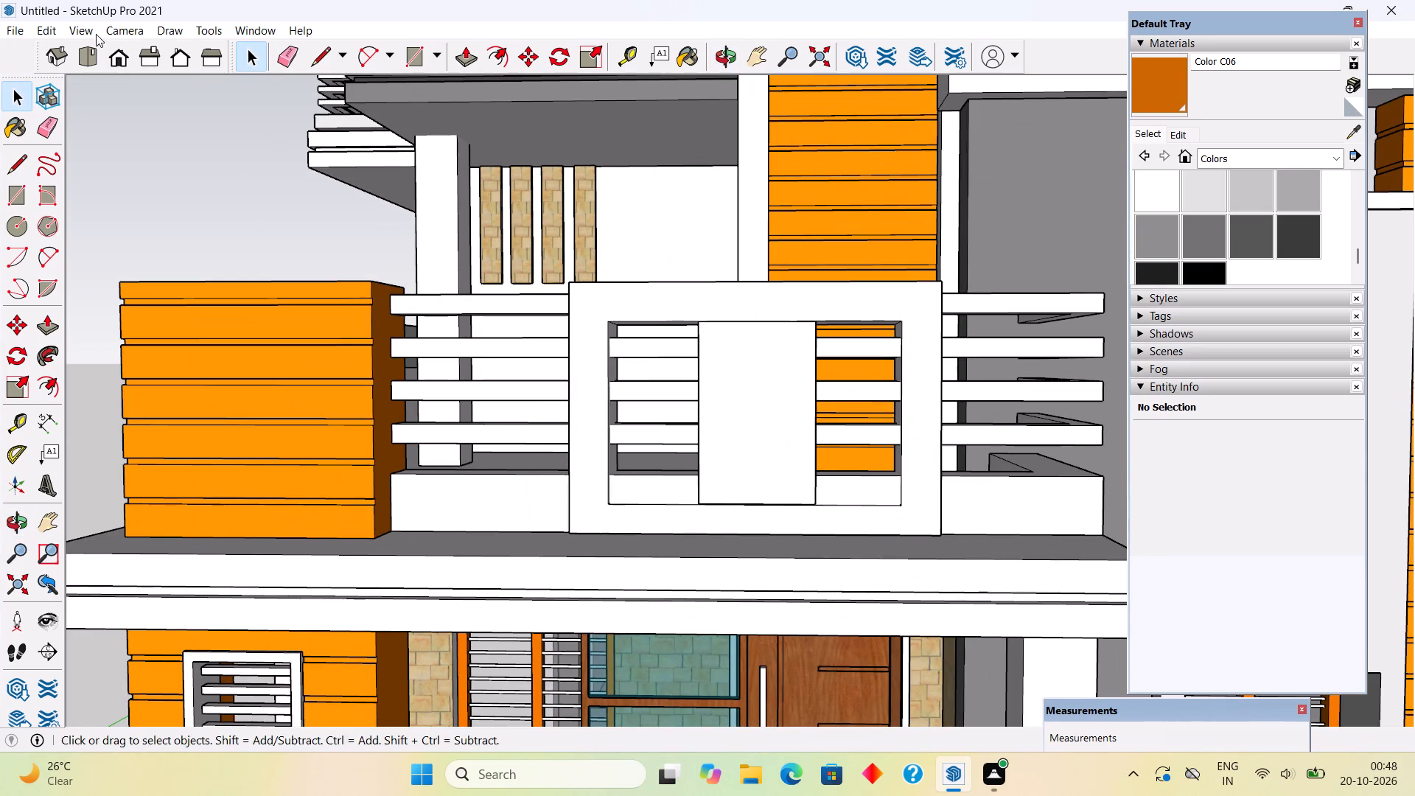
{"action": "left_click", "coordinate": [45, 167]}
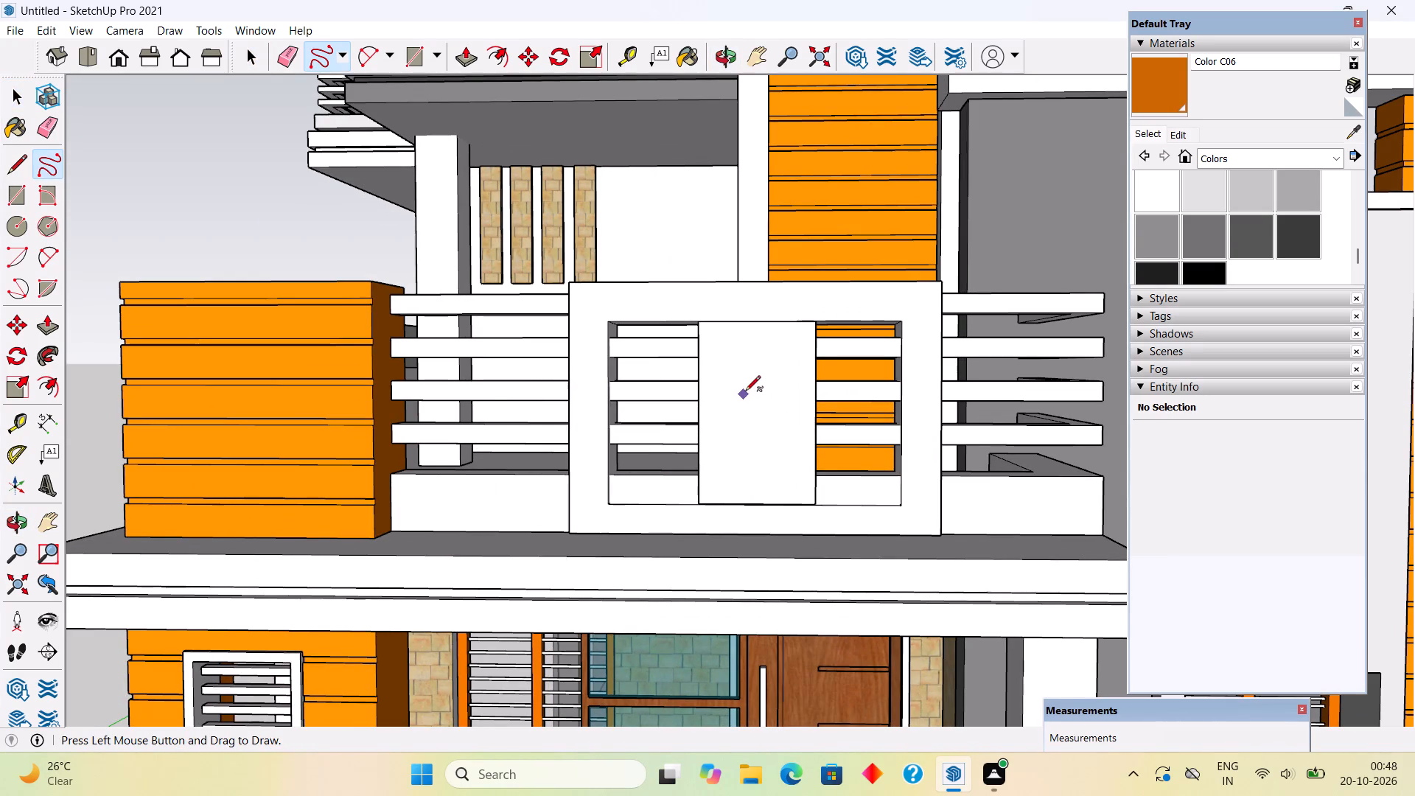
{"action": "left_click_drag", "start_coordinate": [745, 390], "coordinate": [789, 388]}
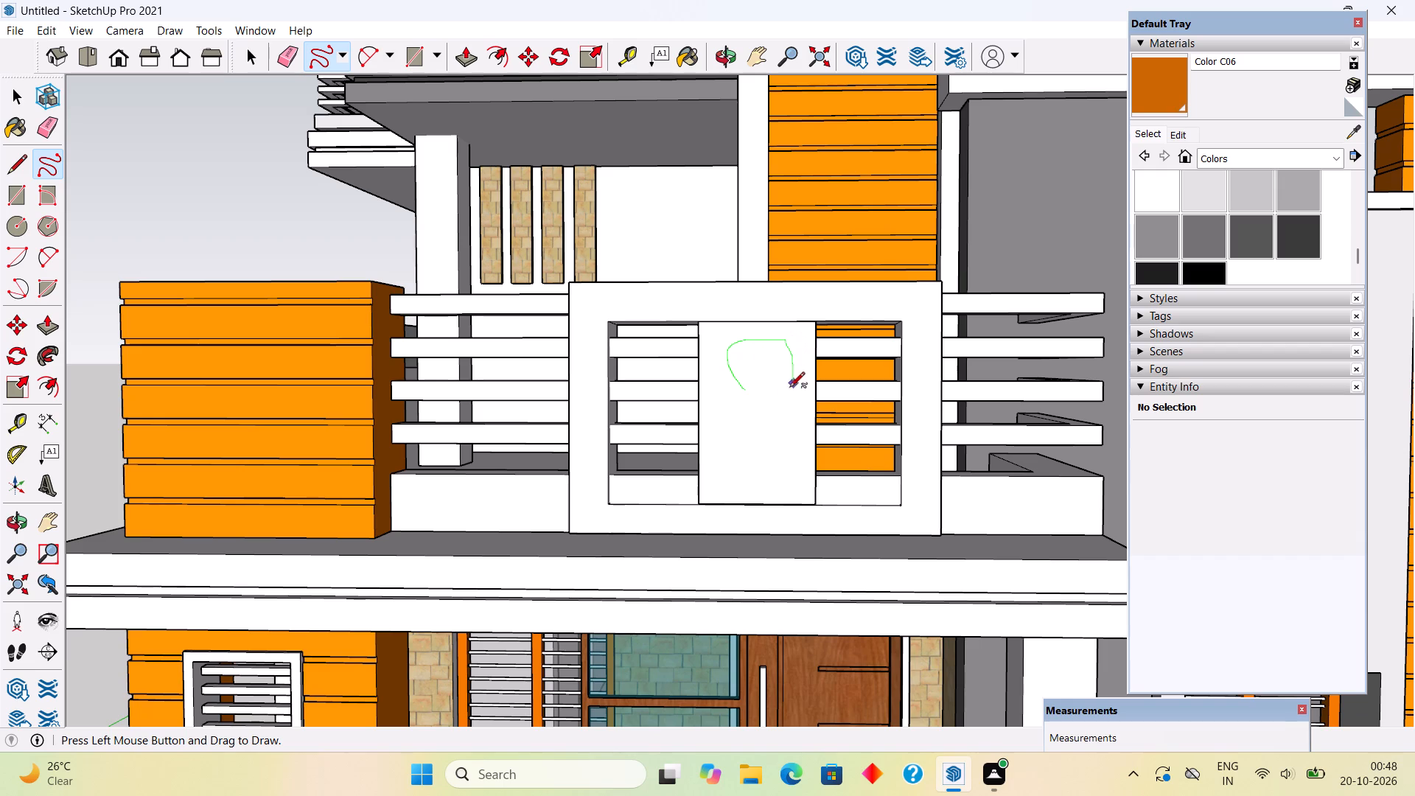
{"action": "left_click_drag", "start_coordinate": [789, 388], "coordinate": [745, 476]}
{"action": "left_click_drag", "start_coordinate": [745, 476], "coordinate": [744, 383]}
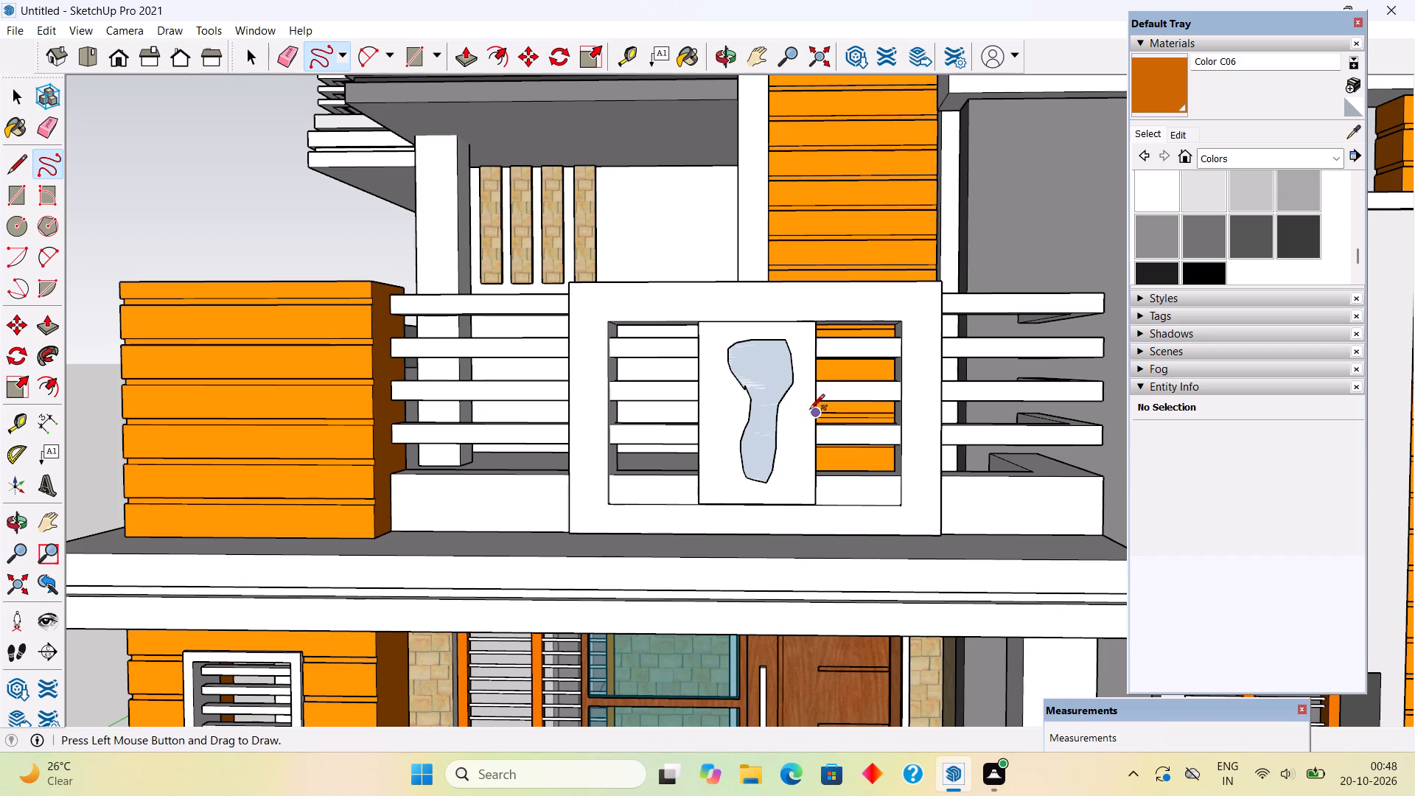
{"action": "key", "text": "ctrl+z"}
Draw a closed freehand comma-shaped ornament on the front balcony railing's centre panel and Push/Pull its face 1".
{"action": "left_click", "coordinate": [747, 400]}
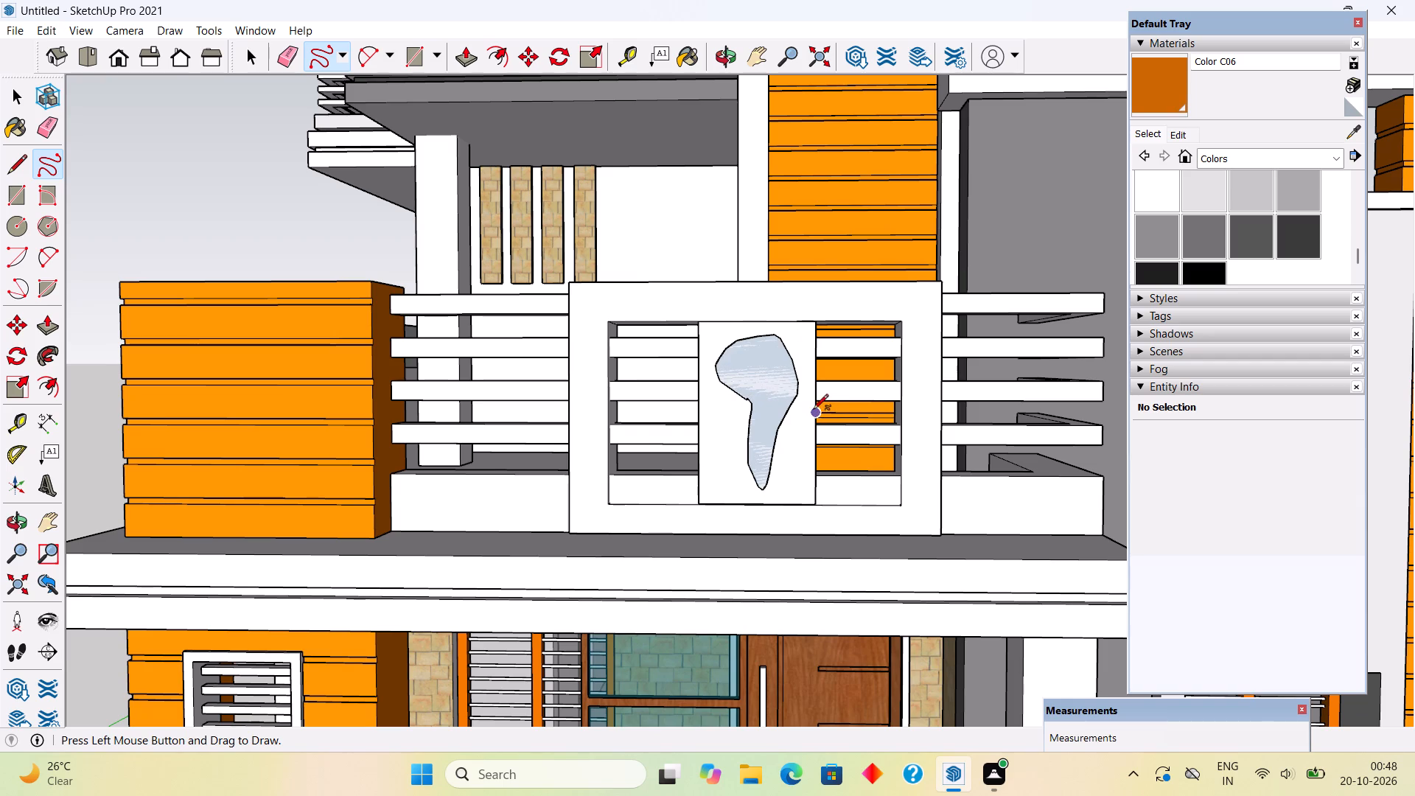
{"action": "key", "text": "p"}
{"action": "left_click", "coordinate": [744, 380]}
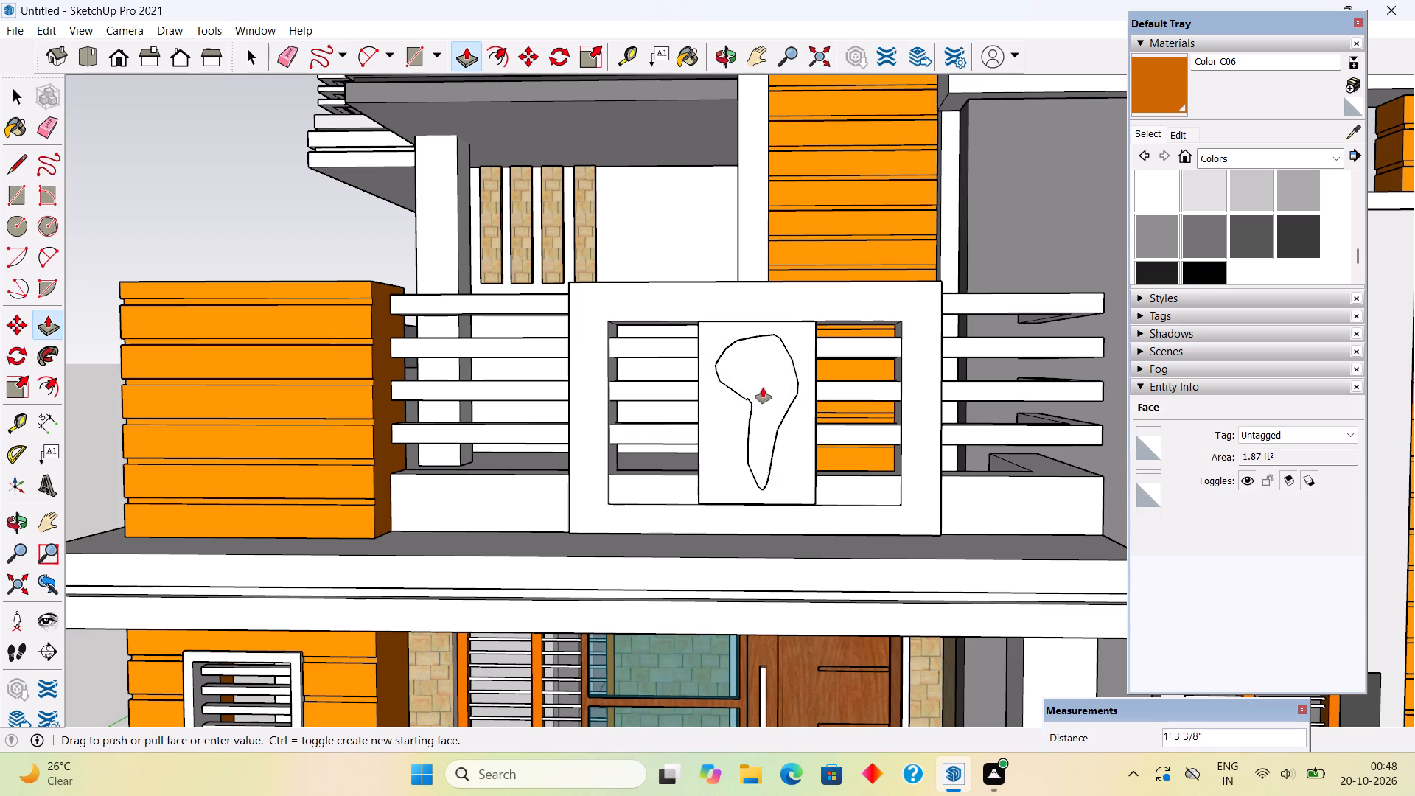
{"action": "type", "text": "1\""}
{"action": "key", "text": "Return"}
{"action": "key", "text": "space"}
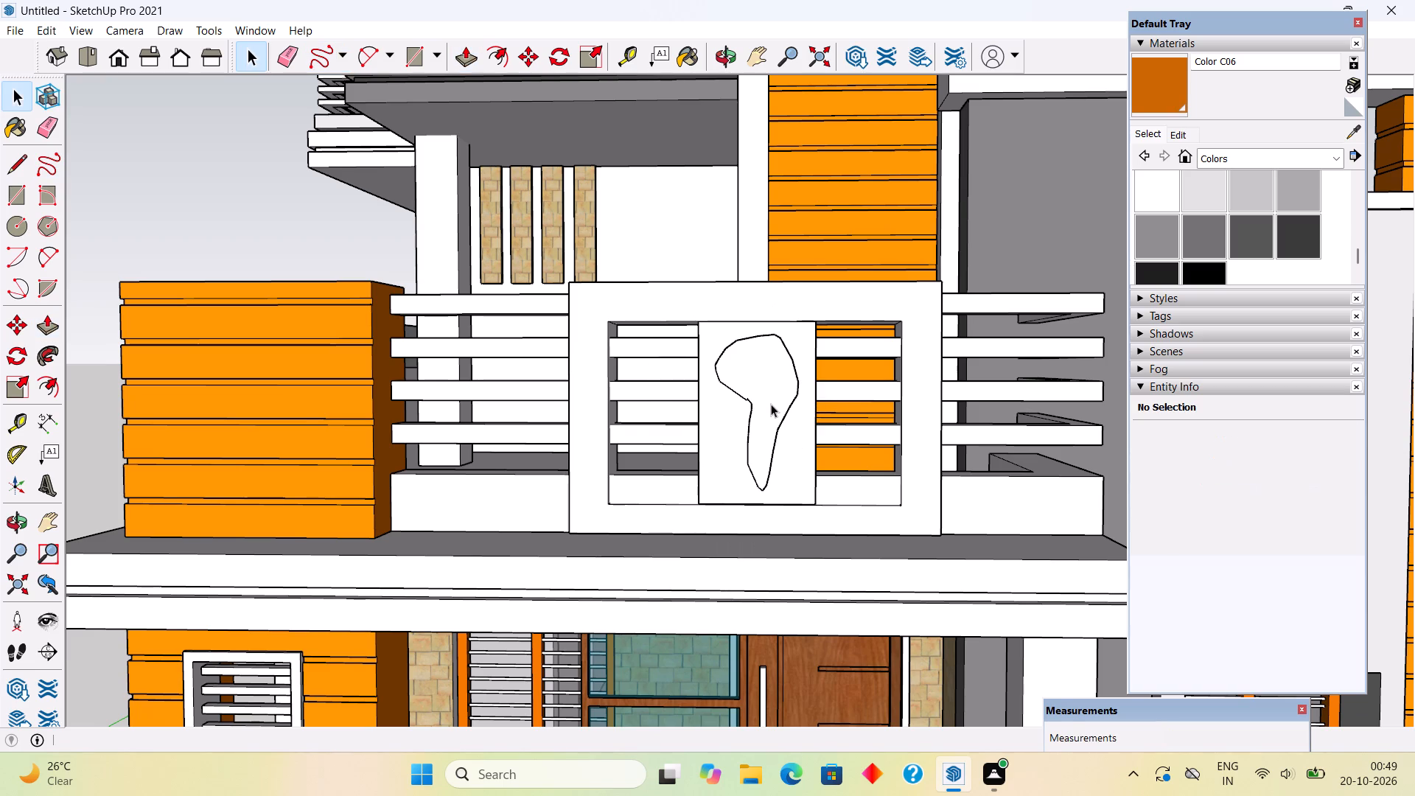
Draw a small closed freehand loop inside the wide upper part of the railing ornament and Push/Pull it 1".
{"action": "scroll", "coordinate": [771, 404], "scroll_direction": "up", "scroll_amount": 5}
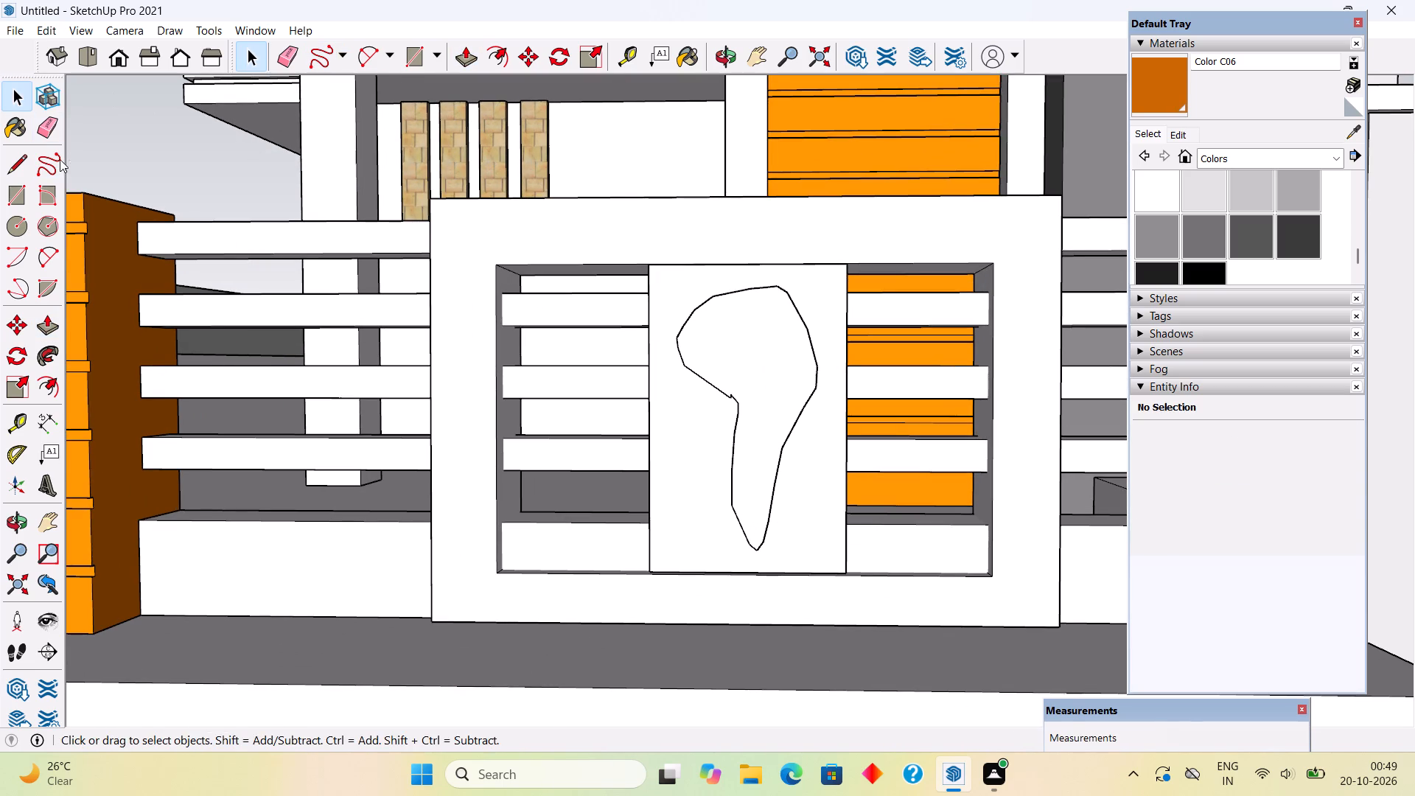
{"action": "left_click", "coordinate": [57, 160]}
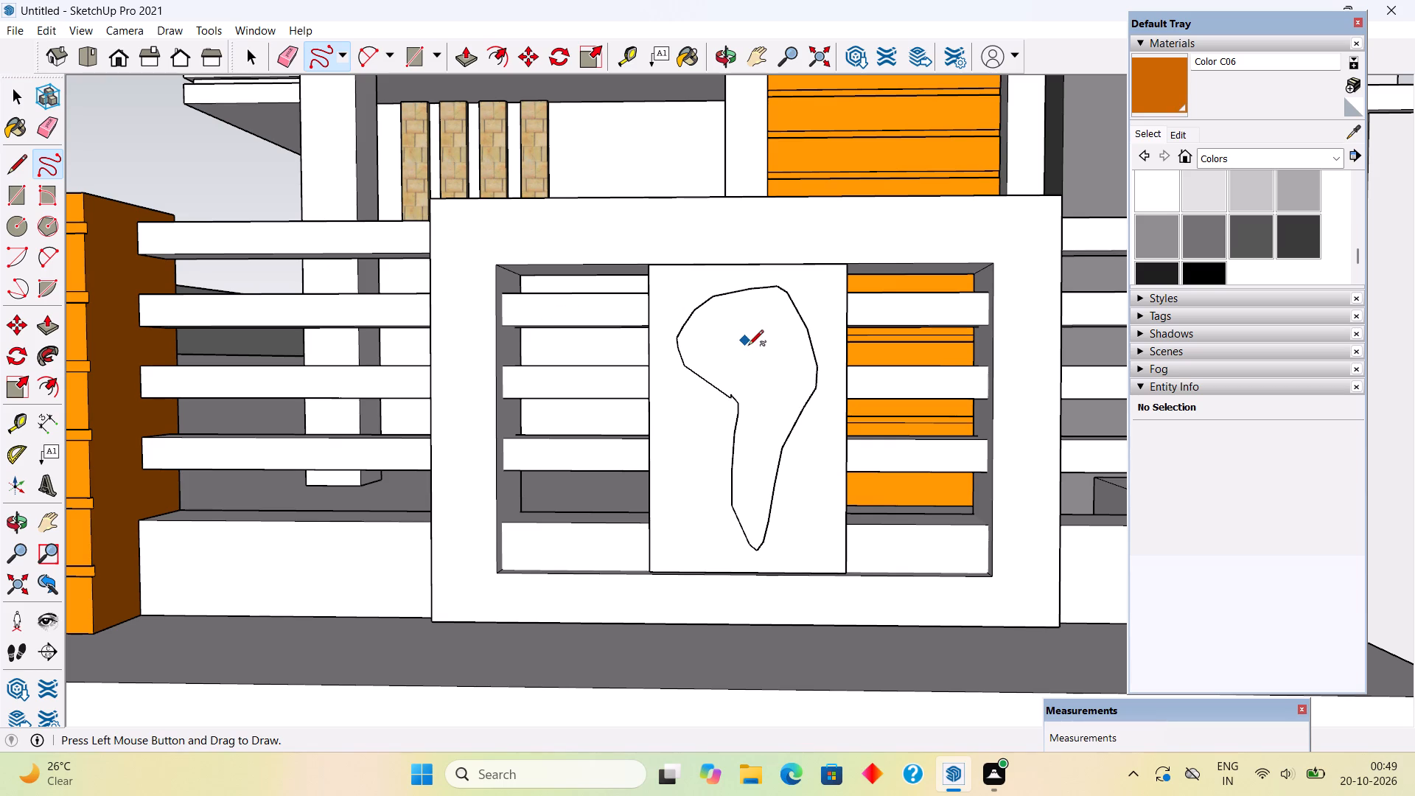
{"action": "left_click", "coordinate": [748, 346]}
{"action": "left_click", "coordinate": [755, 343]}
{"action": "key", "text": "p"}
{"action": "scroll", "coordinate": [751, 349], "scroll_direction": "up", "scroll_amount": 4}
{"action": "left_click", "coordinate": [751, 349]}
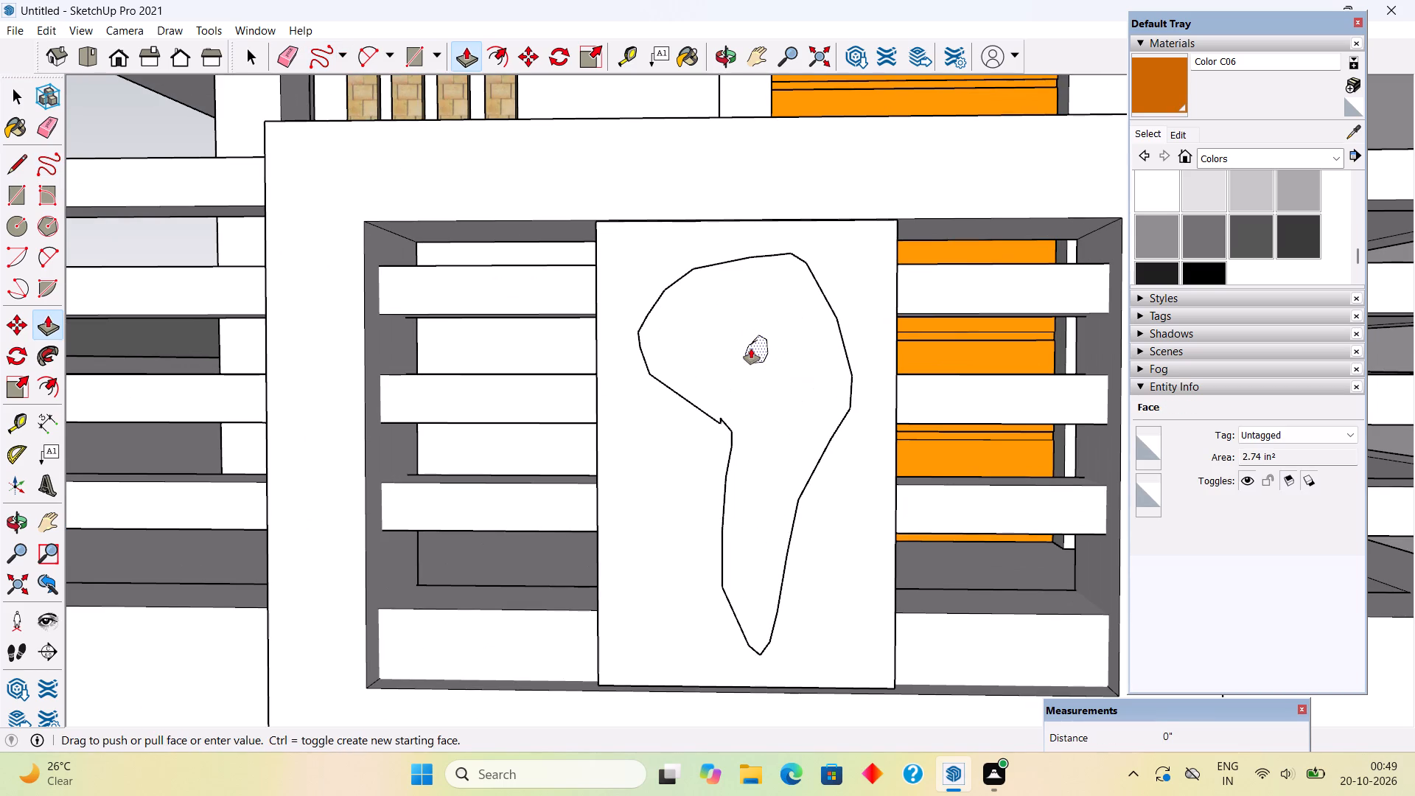
{"action": "scroll", "coordinate": [764, 361], "scroll_direction": "up", "scroll_amount": 5}
{"action": "middle_click_drag", "start_coordinate": [764, 357], "coordinate": [834, 394]}
{"action": "type", "text": "1\""}
{"action": "key", "text": "Return"}
{"action": "key", "text": "space"}
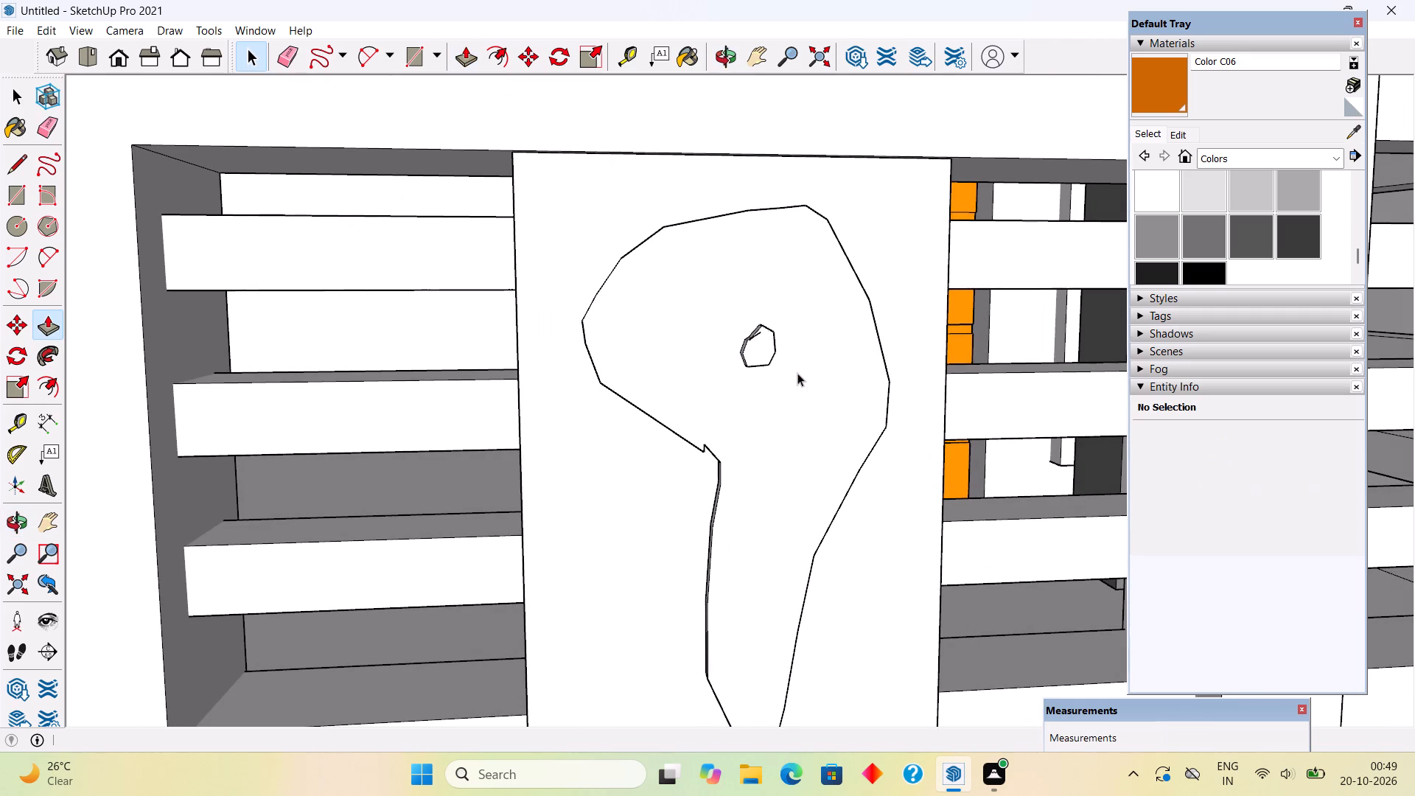
Paint the ornament's small inner loop with Color M07 and the surrounding ornament face with Color E05.
{"action": "left_click", "coordinate": [1301, 251]}
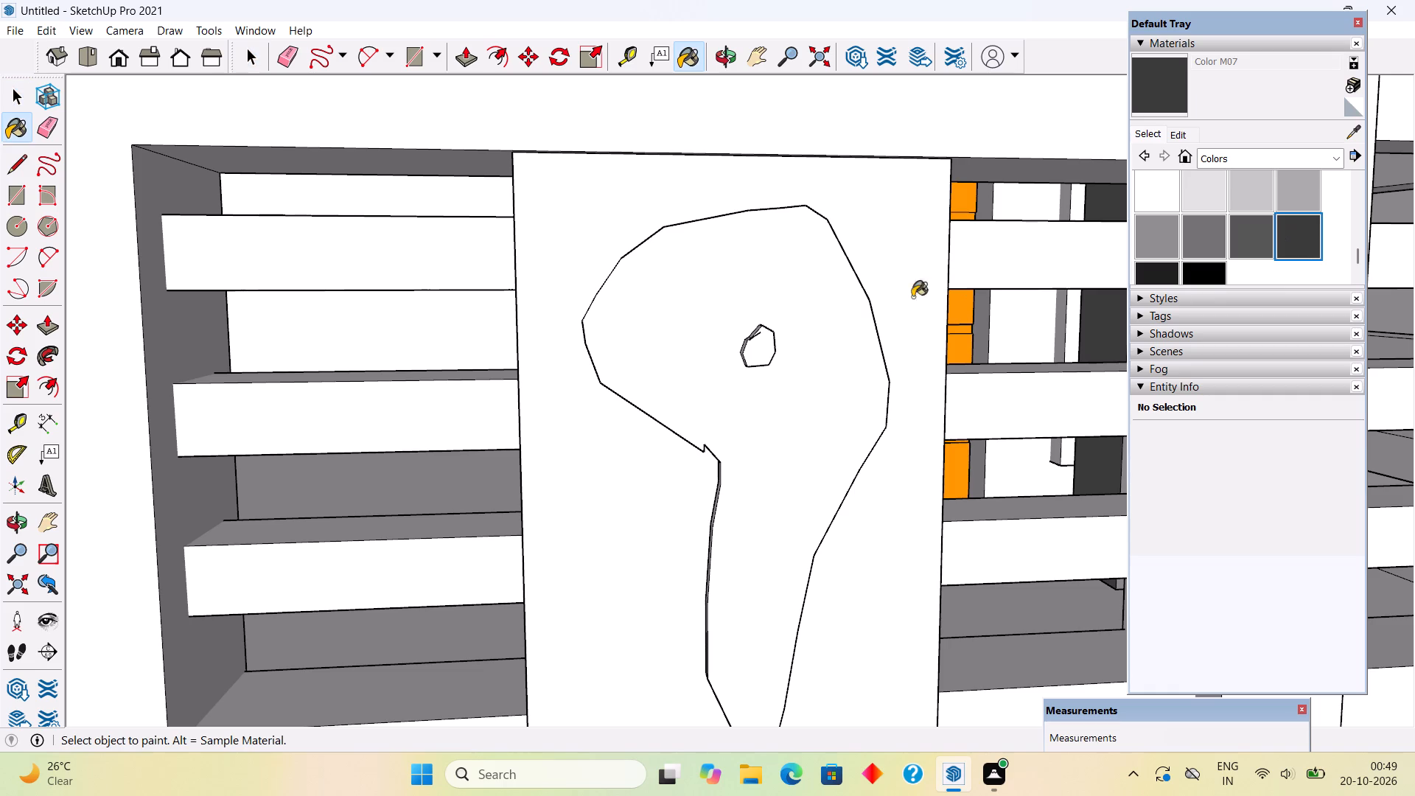
{"action": "left_click", "coordinate": [753, 347]}
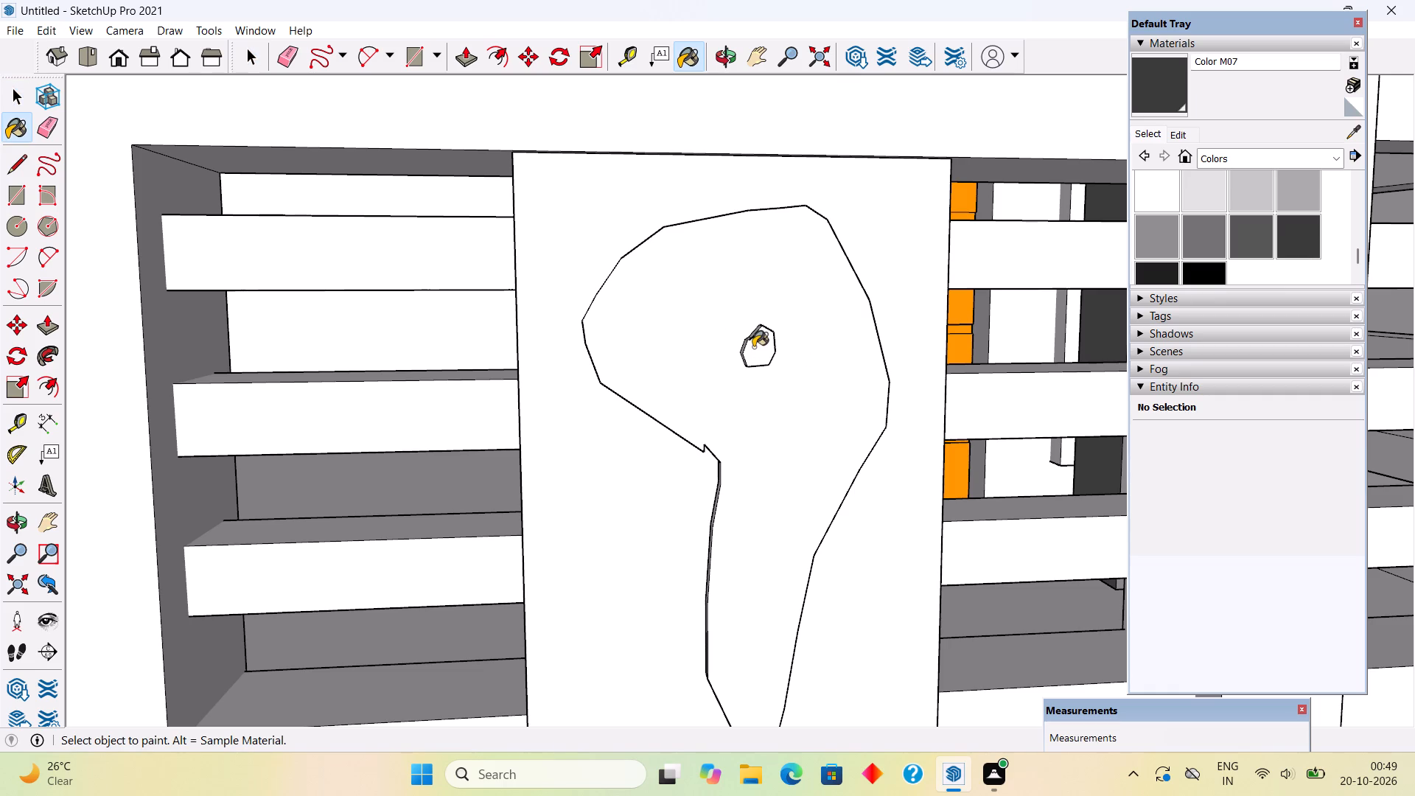
{"action": "key", "text": "space"}
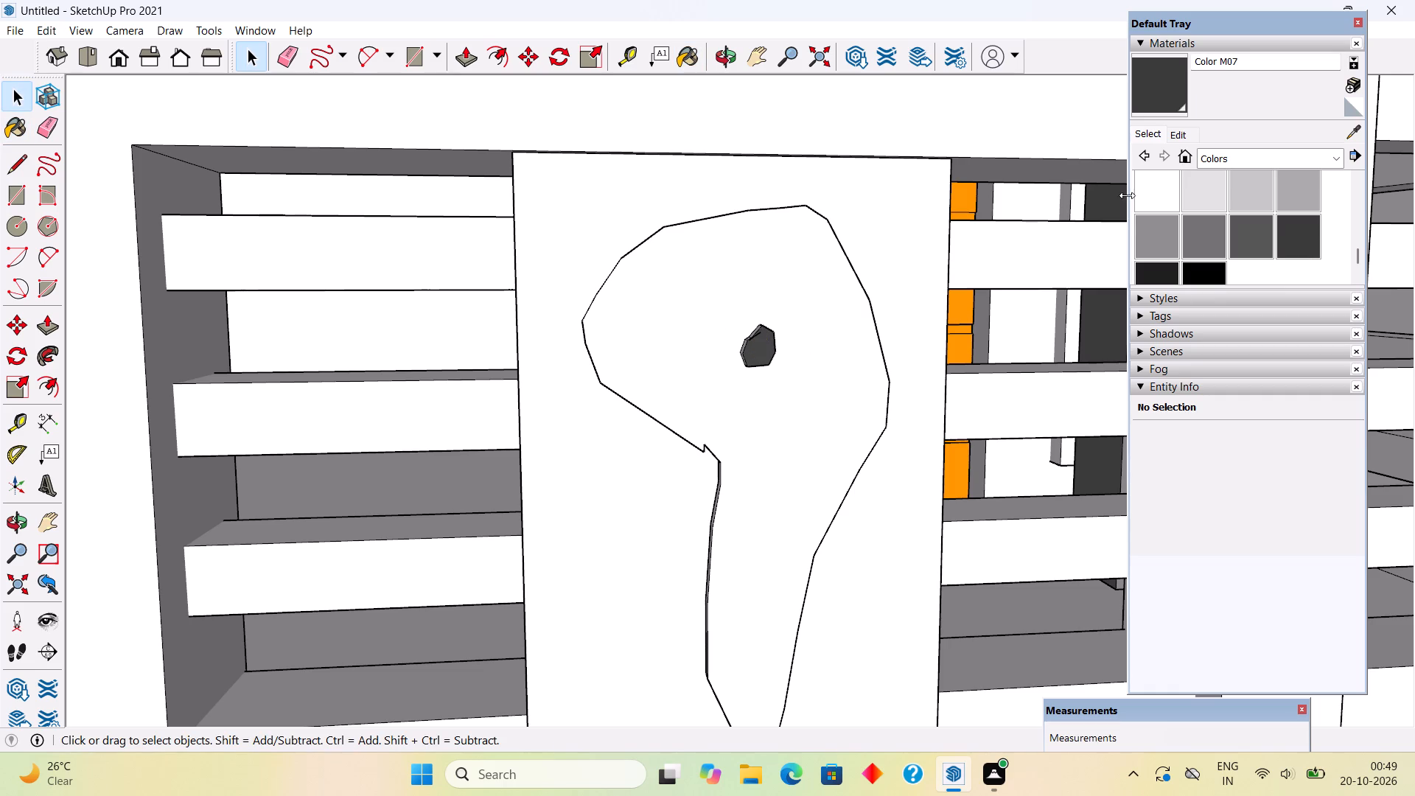
{"action": "scroll", "coordinate": [1199, 234], "scroll_direction": "up", "scroll_amount": 11}
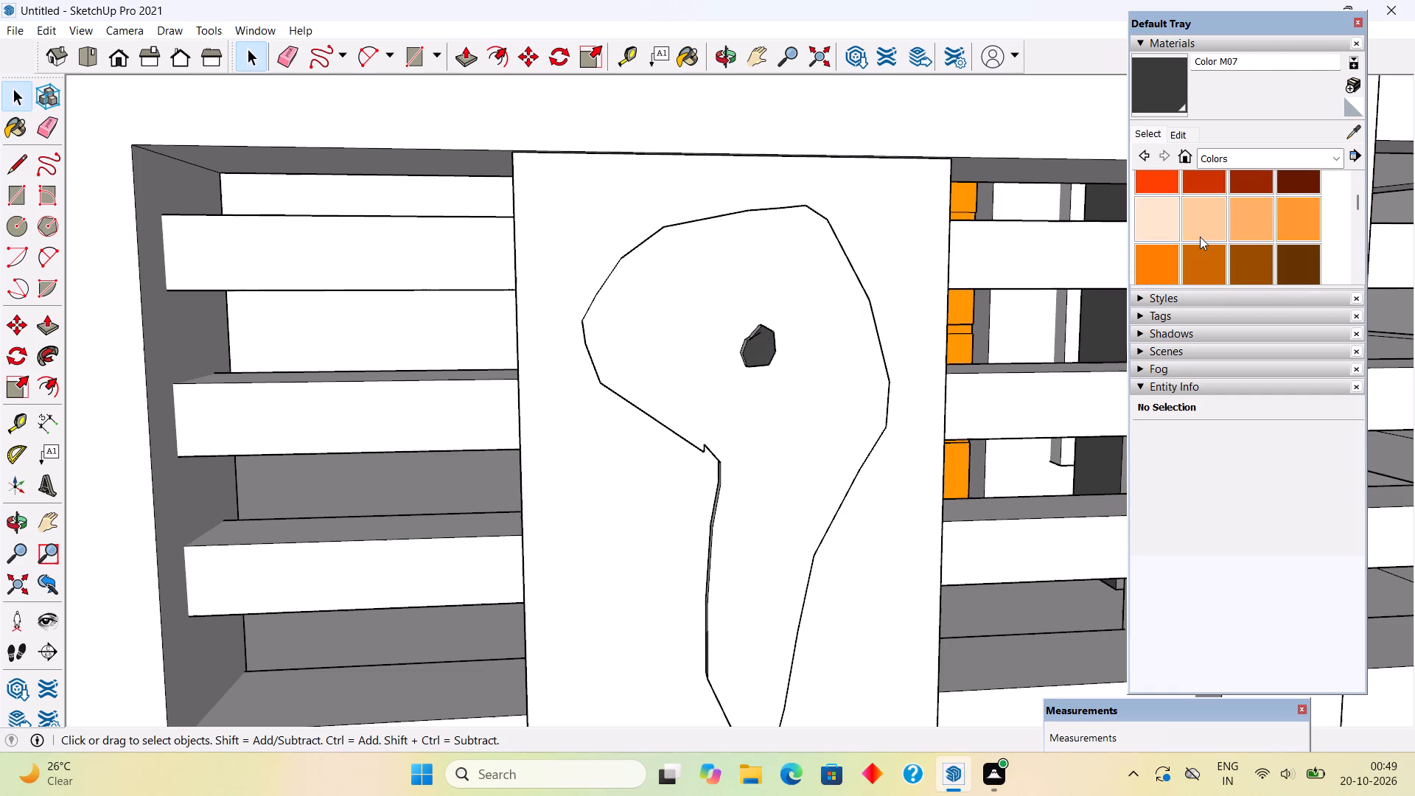
{"action": "scroll", "coordinate": [1200, 237], "scroll_direction": "down", "scroll_amount": 1}
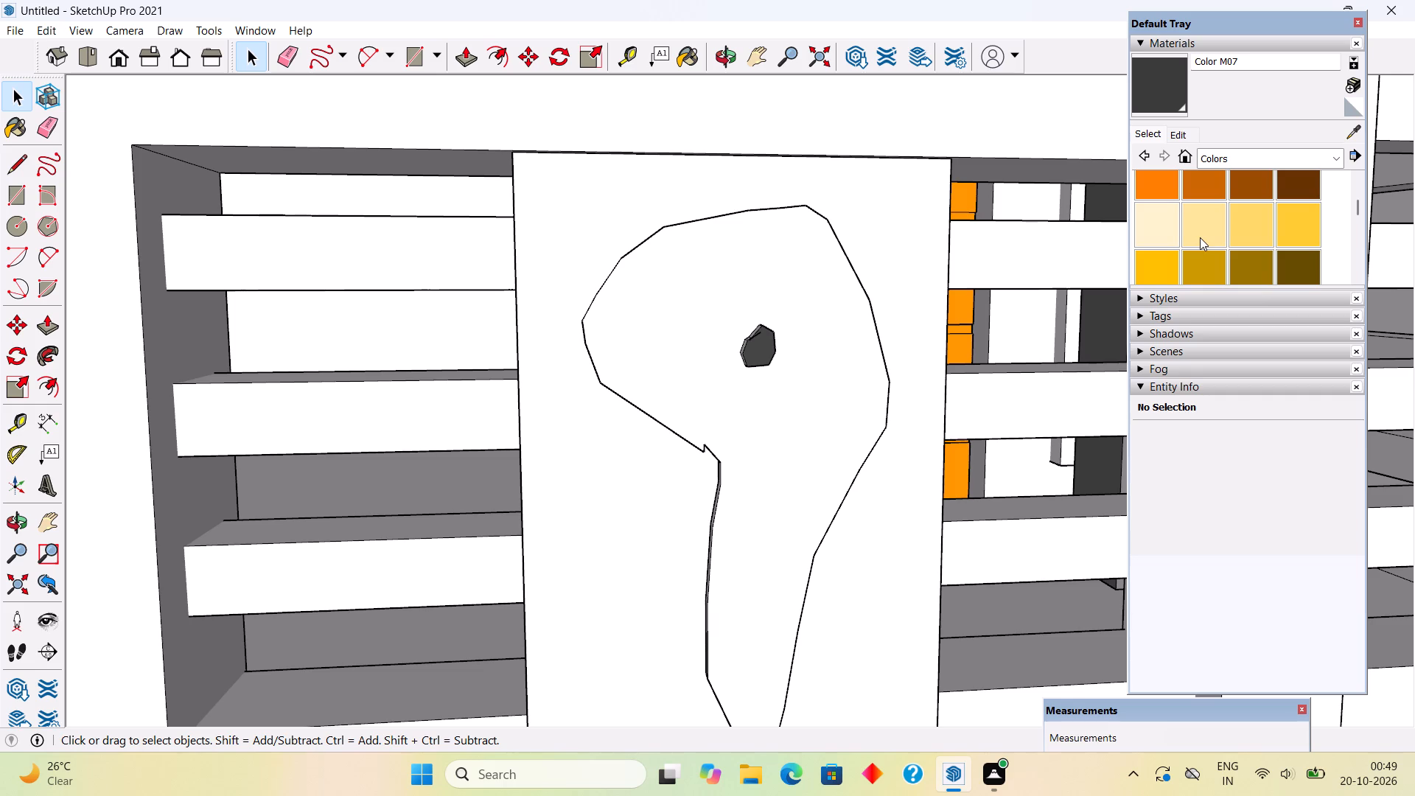
{"action": "scroll", "coordinate": [1203, 250], "scroll_direction": "down", "scroll_amount": 1}
{"action": "left_click", "coordinate": [1168, 269]}
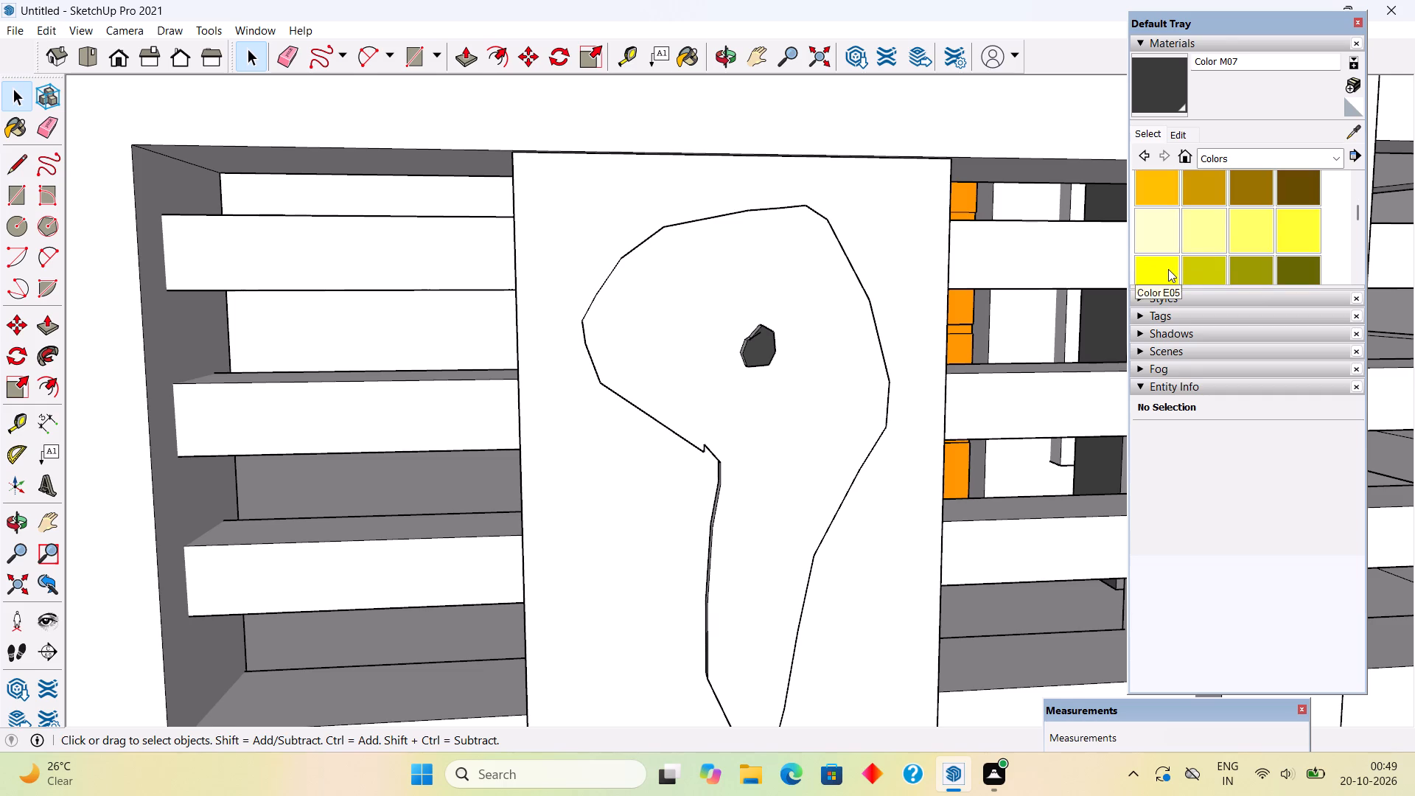
{"action": "left_click", "coordinate": [848, 292]}
{"action": "key", "text": "space"}
Select all connected geometry of the ornament and its railing panel and make it a group.
{"action": "triple_click", "coordinate": [848, 292]}
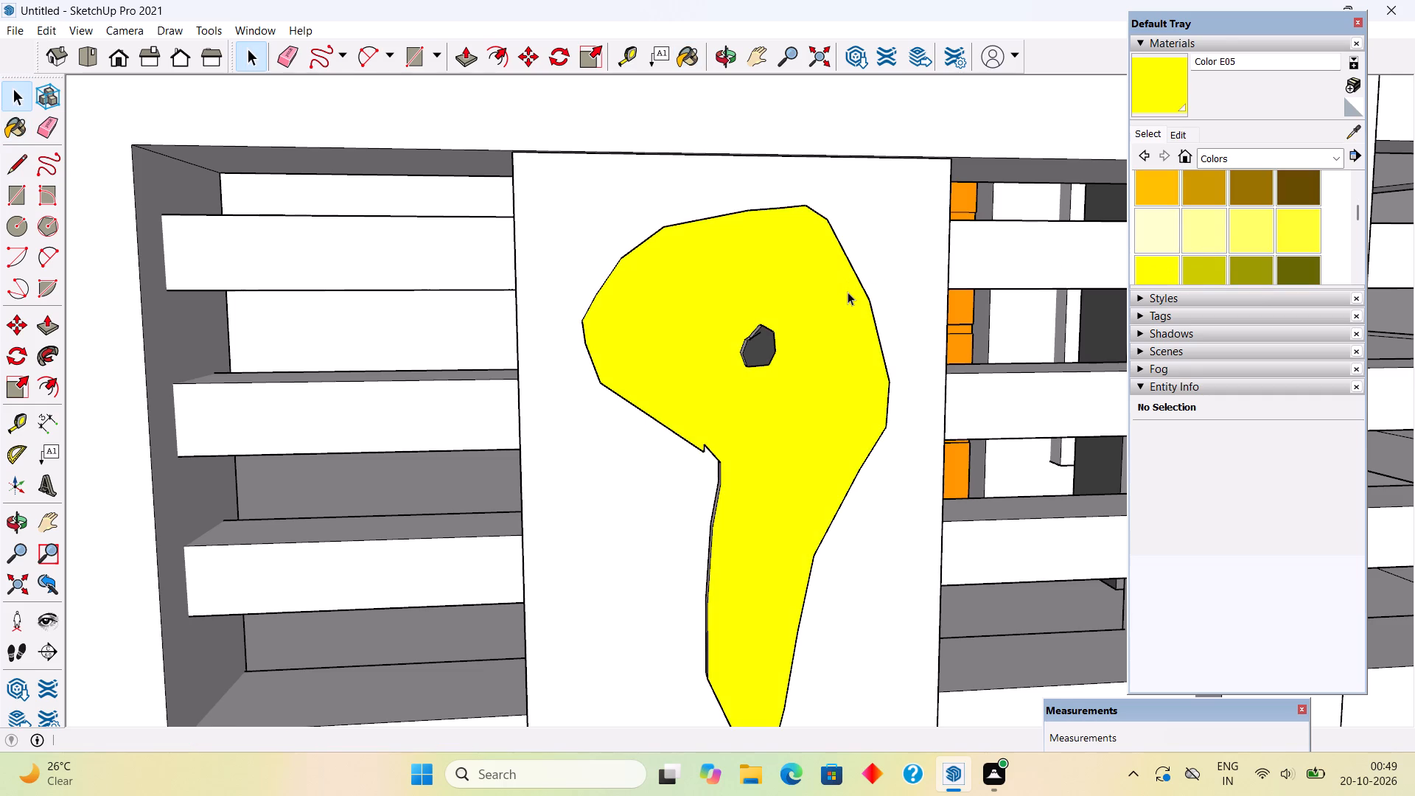
{"action": "right_click", "coordinate": [848, 292]}
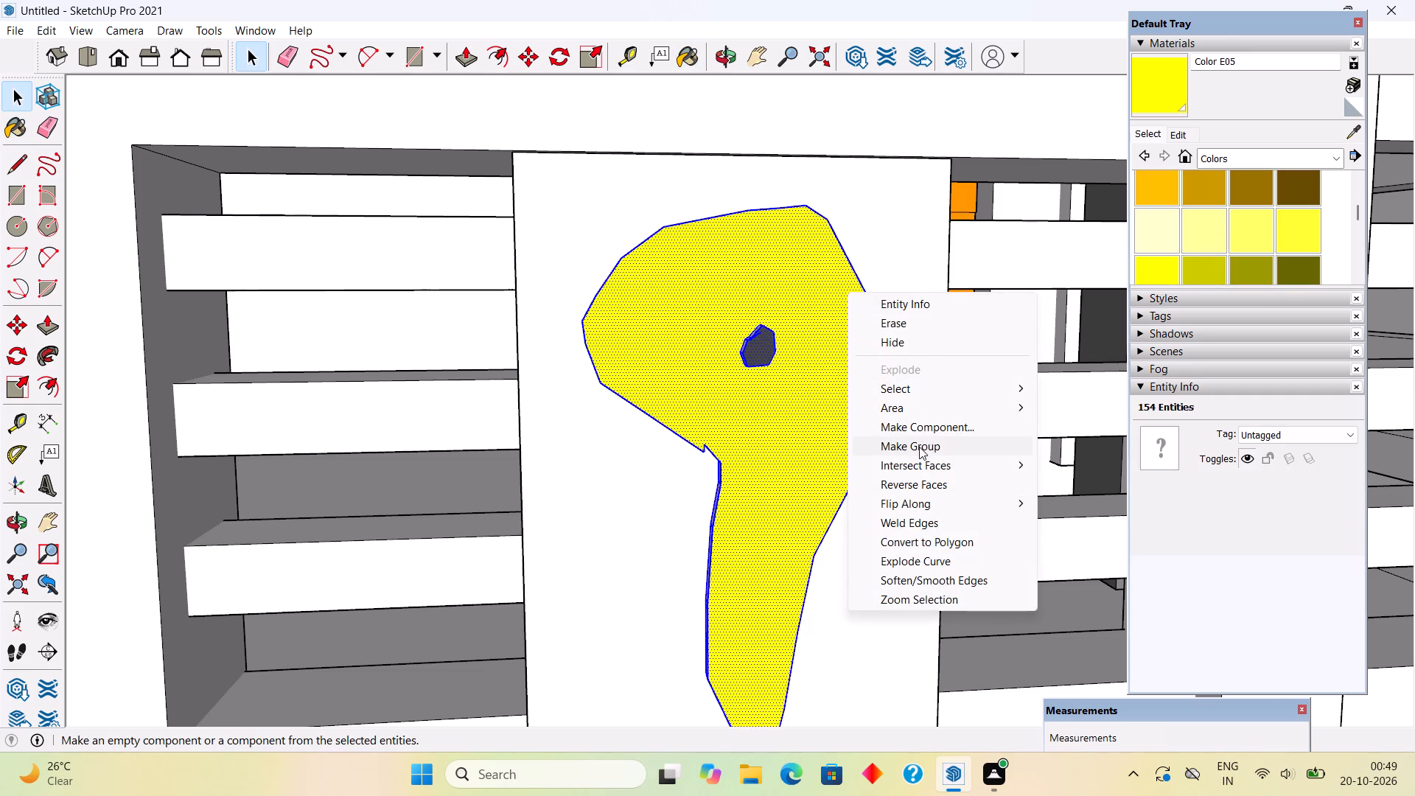
{"action": "left_click", "coordinate": [919, 447]}
{"action": "scroll", "coordinate": [919, 447], "scroll_direction": "down", "scroll_amount": 19}
{"action": "scroll", "coordinate": [908, 404], "scroll_direction": "up", "scroll_amount": 1}
{"action": "scroll", "coordinate": [906, 402], "scroll_direction": "down", "scroll_amount": 11}
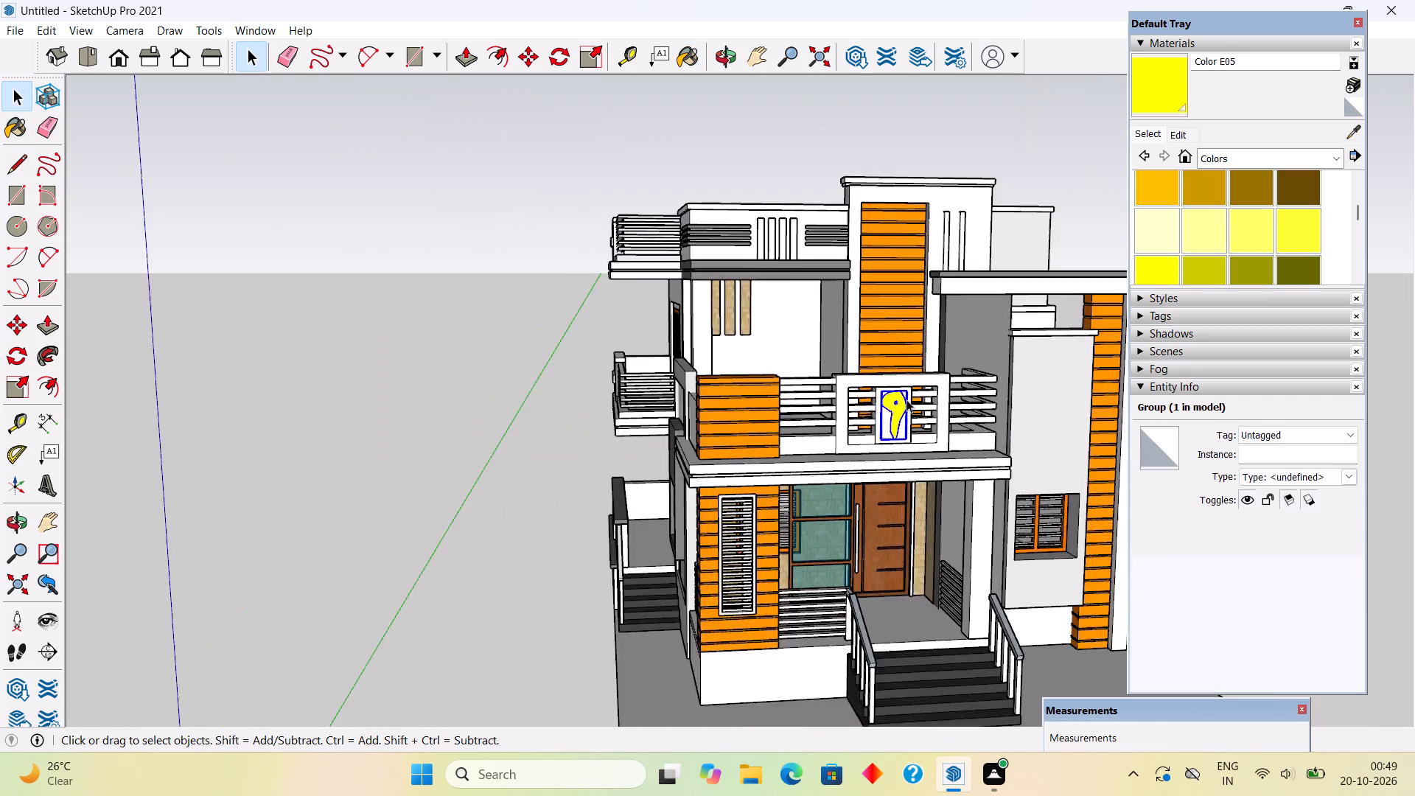
{"action": "scroll", "coordinate": [906, 399], "scroll_direction": "down", "scroll_amount": 6}
{"action": "left_click", "coordinate": [1054, 278]}
Examine the coloured front and side facades and the balcony railing ornament from several angles.
{"action": "middle_click_drag", "start_coordinate": [941, 542], "coordinate": [958, 508]}
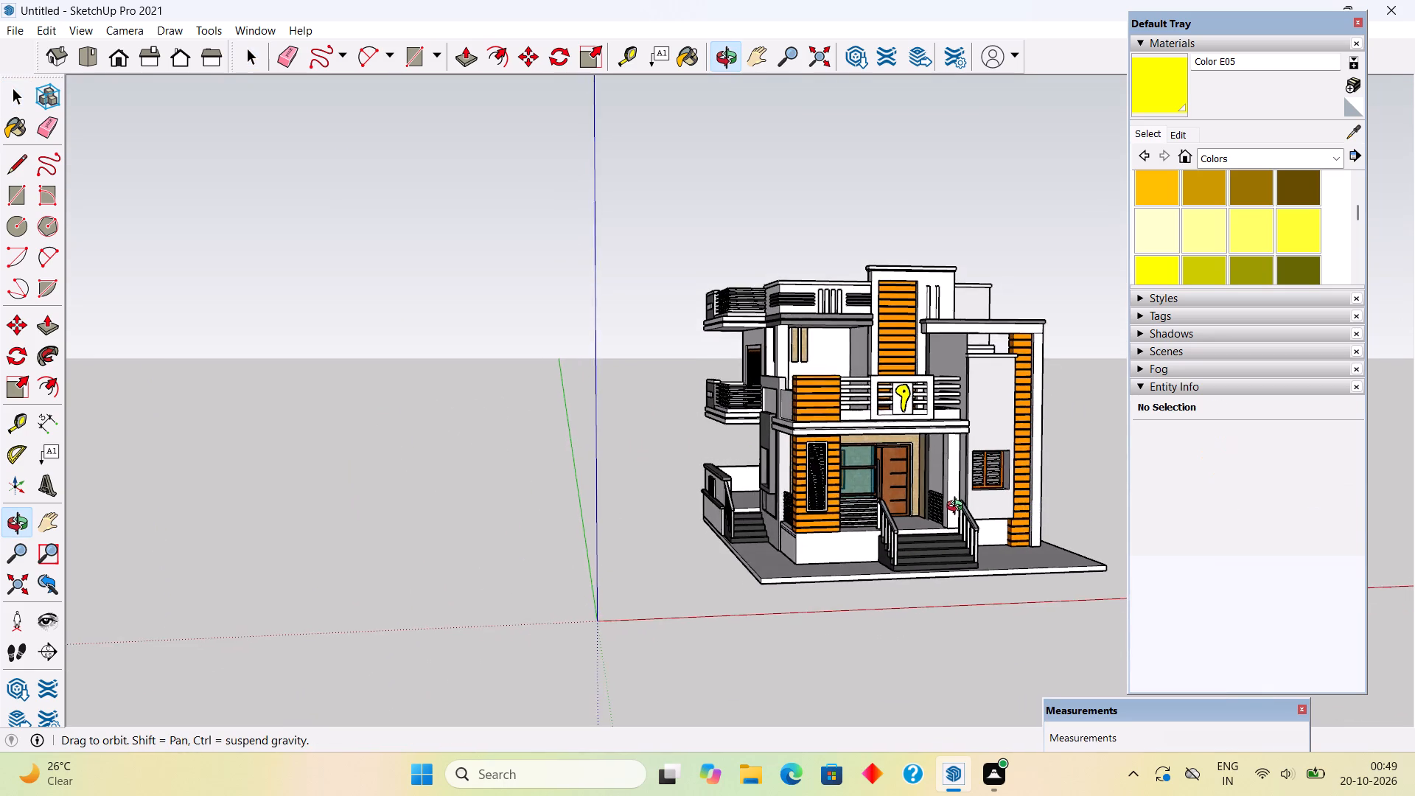
{"action": "middle_click_drag", "start_coordinate": [958, 508], "coordinate": [1021, 500]}
{"action": "middle_click_drag", "start_coordinate": [983, 512], "coordinate": [1033, 505]}
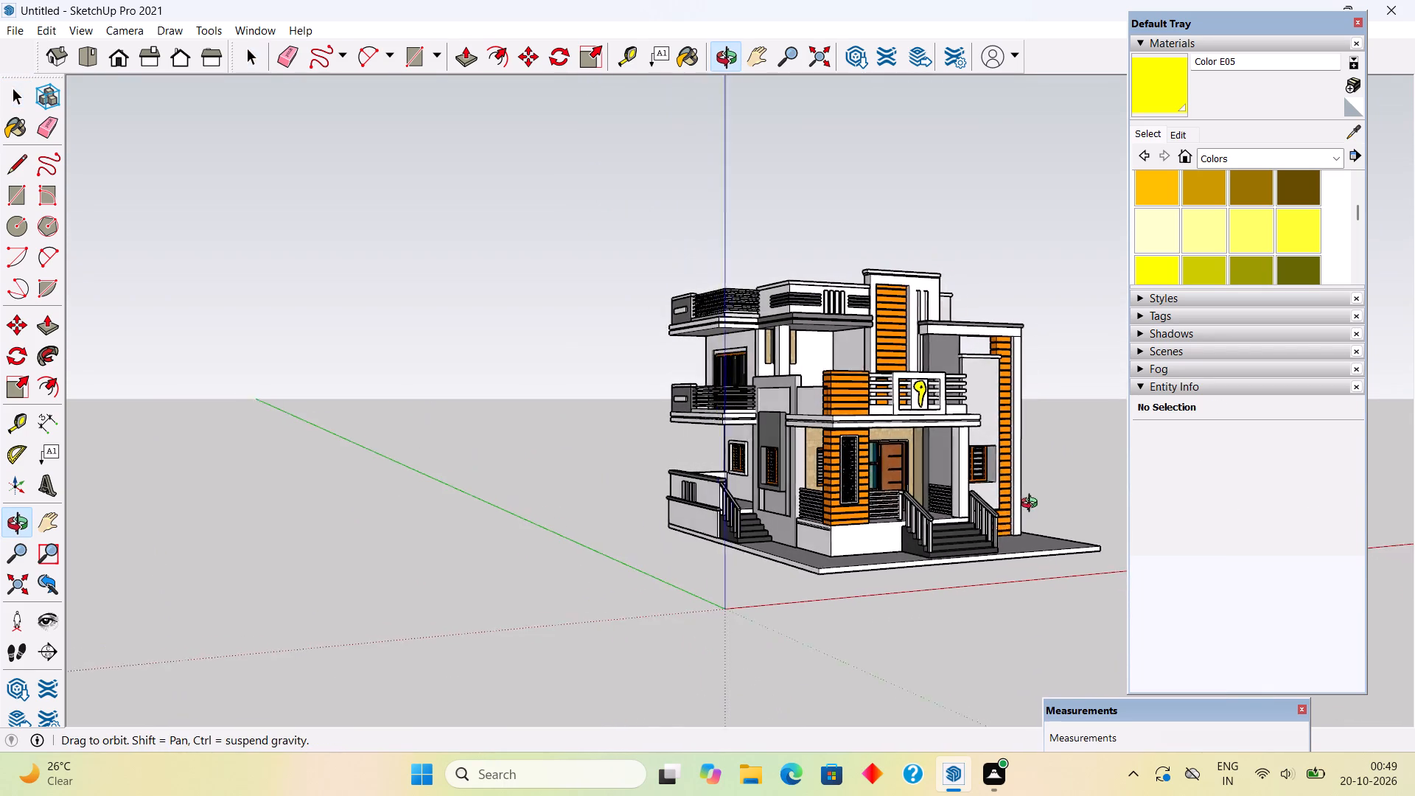
{"action": "middle_click_drag", "start_coordinate": [1033, 505], "coordinate": [1074, 509]}
{"action": "scroll", "coordinate": [1053, 494], "scroll_direction": "up", "scroll_amount": 8}
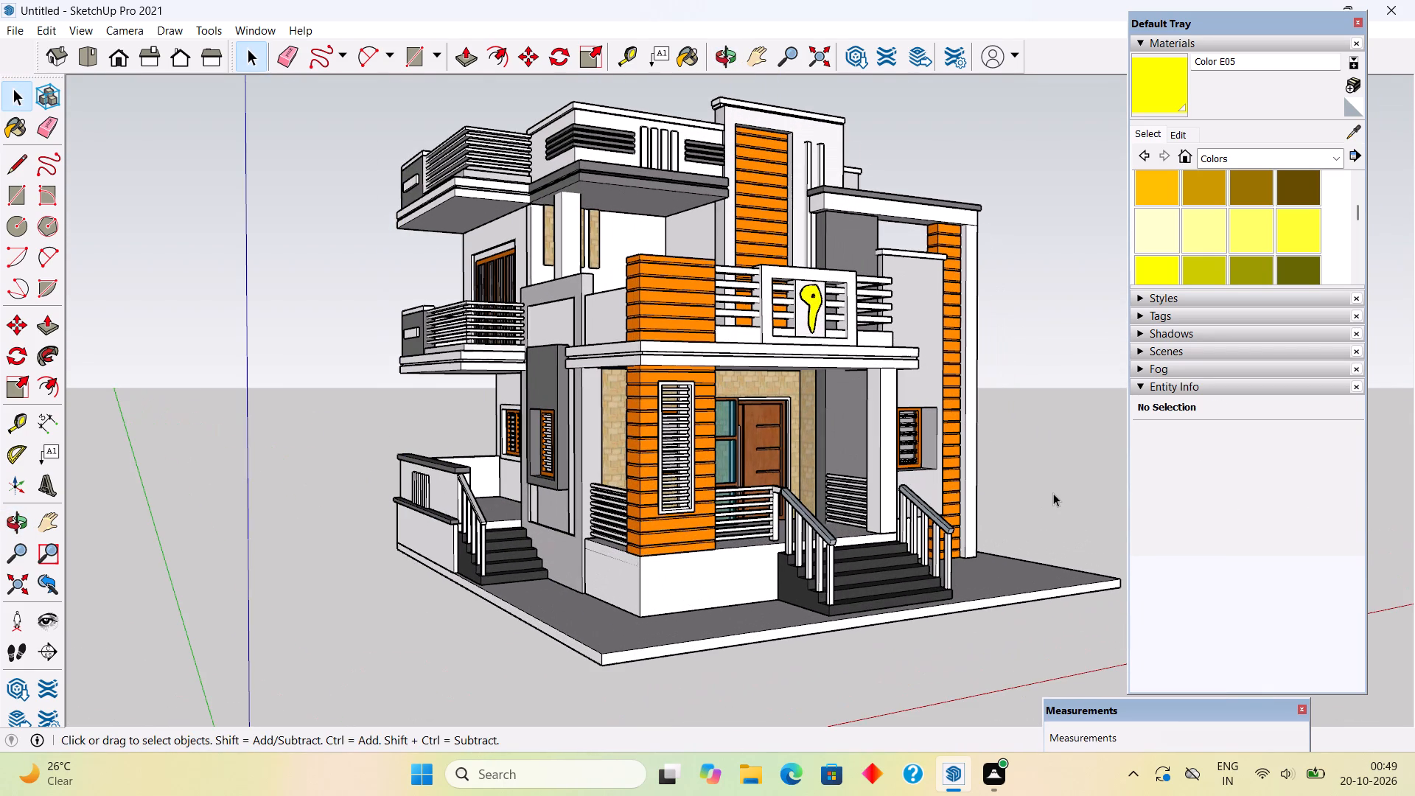
{"action": "middle_click_drag", "start_coordinate": [989, 501], "coordinate": [1037, 495]}
{"action": "scroll", "coordinate": [1037, 495], "scroll_direction": "up", "scroll_amount": 1}
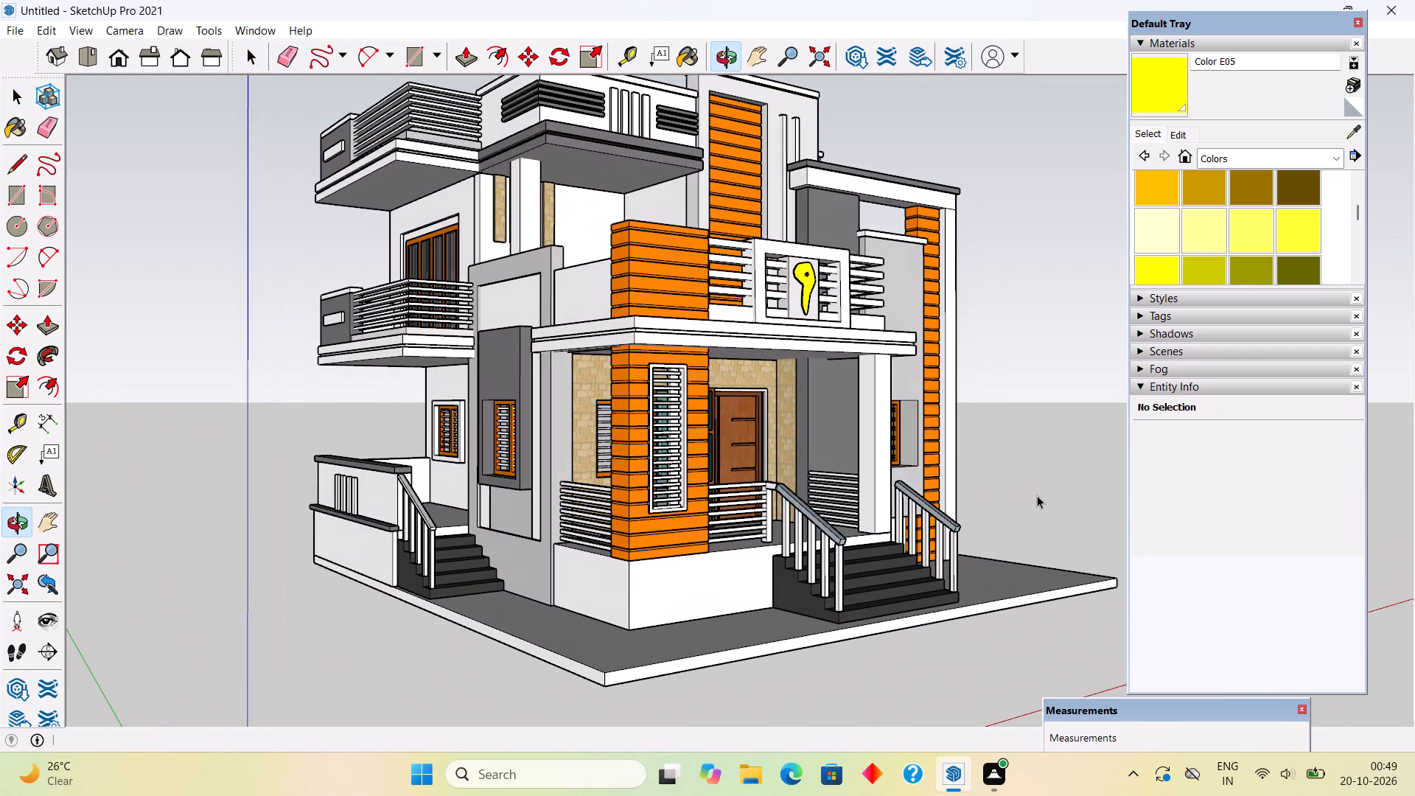
{"action": "scroll", "coordinate": [1037, 495], "scroll_direction": "down", "scroll_amount": 1}
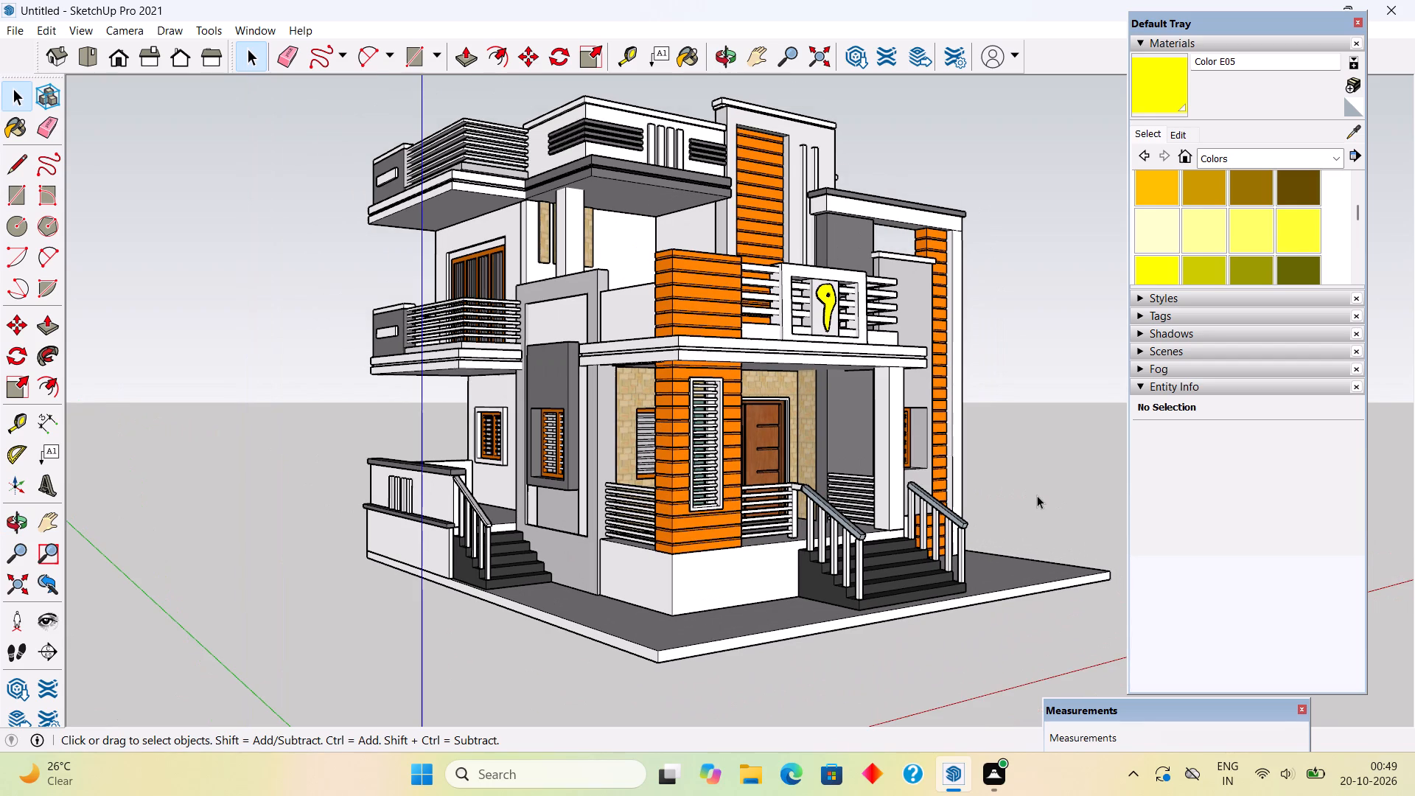
{"action": "middle_click_drag", "start_coordinate": [1037, 495], "coordinate": [956, 511]}
{"action": "scroll", "coordinate": [958, 512], "scroll_direction": "up", "scroll_amount": 1}
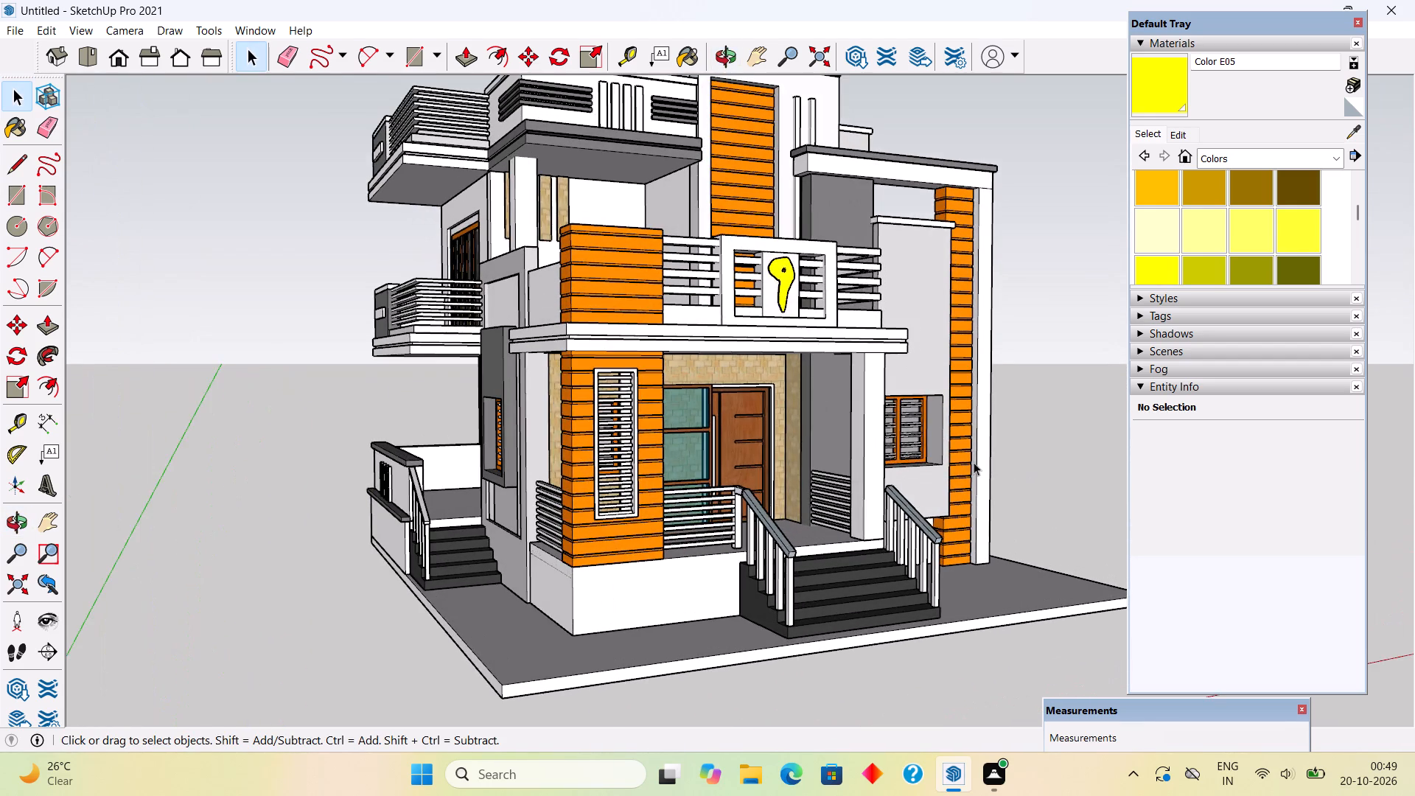
{"action": "scroll", "coordinate": [974, 462], "scroll_direction": "down", "scroll_amount": 2}
{"action": "scroll", "coordinate": [912, 262], "scroll_direction": "up", "scroll_amount": 1}
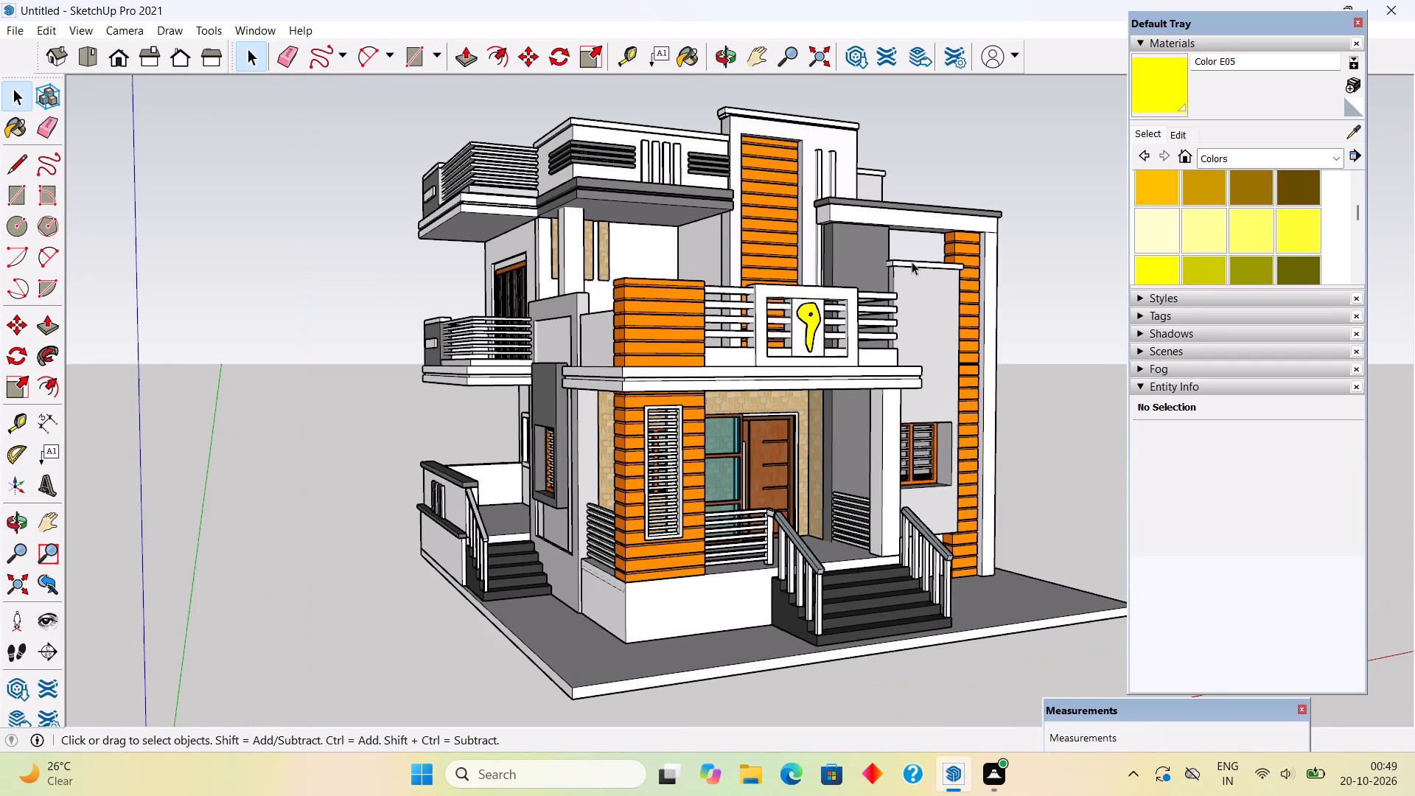
{"action": "middle_click_drag", "start_coordinate": [926, 281], "coordinate": [1022, 301]}
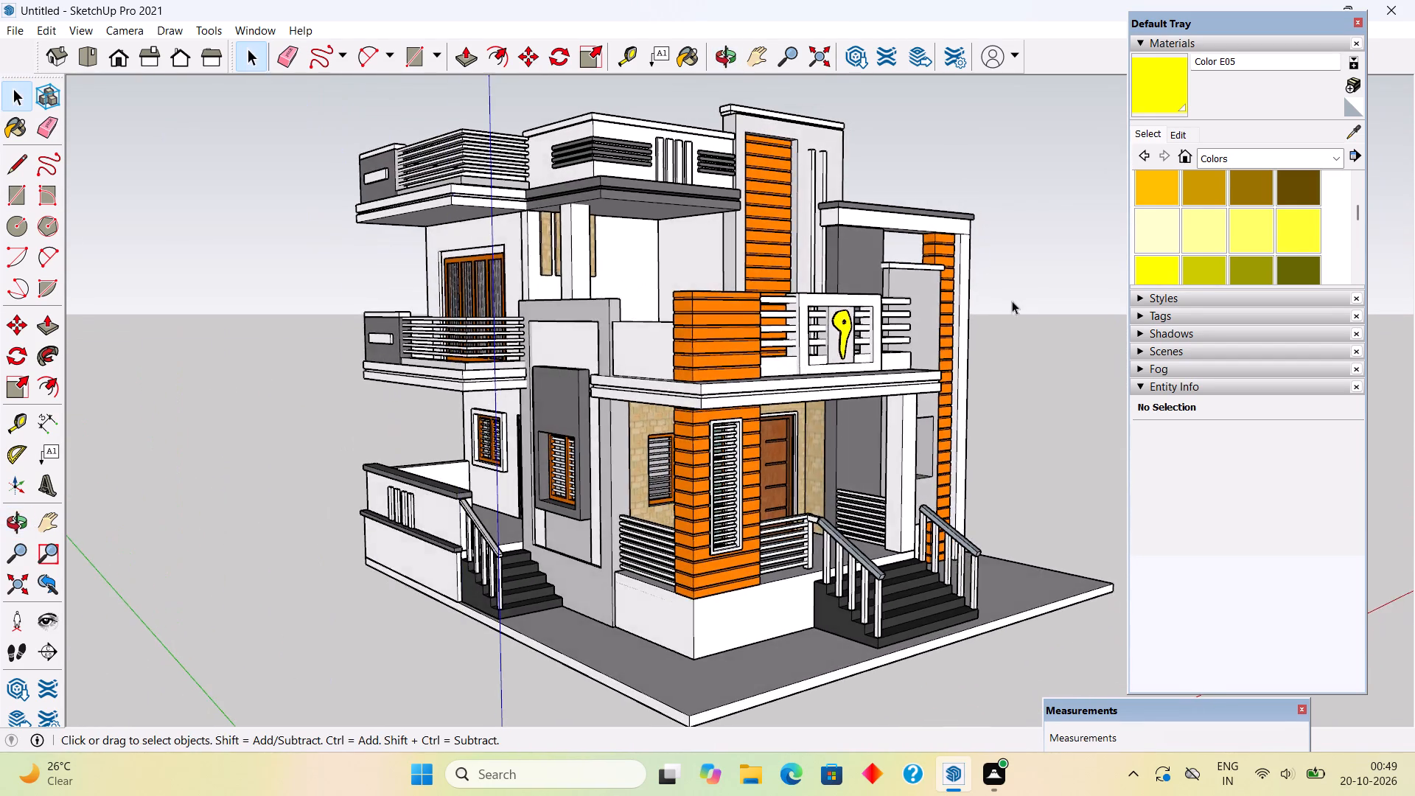
{"action": "scroll", "coordinate": [957, 293], "scroll_direction": "up", "scroll_amount": 5}
{"action": "scroll", "coordinate": [944, 268], "scroll_direction": "down", "scroll_amount": 5}
{"action": "scroll", "coordinate": [818, 90], "scroll_direction": "up", "scroll_amount": 4}
{"action": "scroll", "coordinate": [715, 84], "scroll_direction": "up", "scroll_amount": 2}
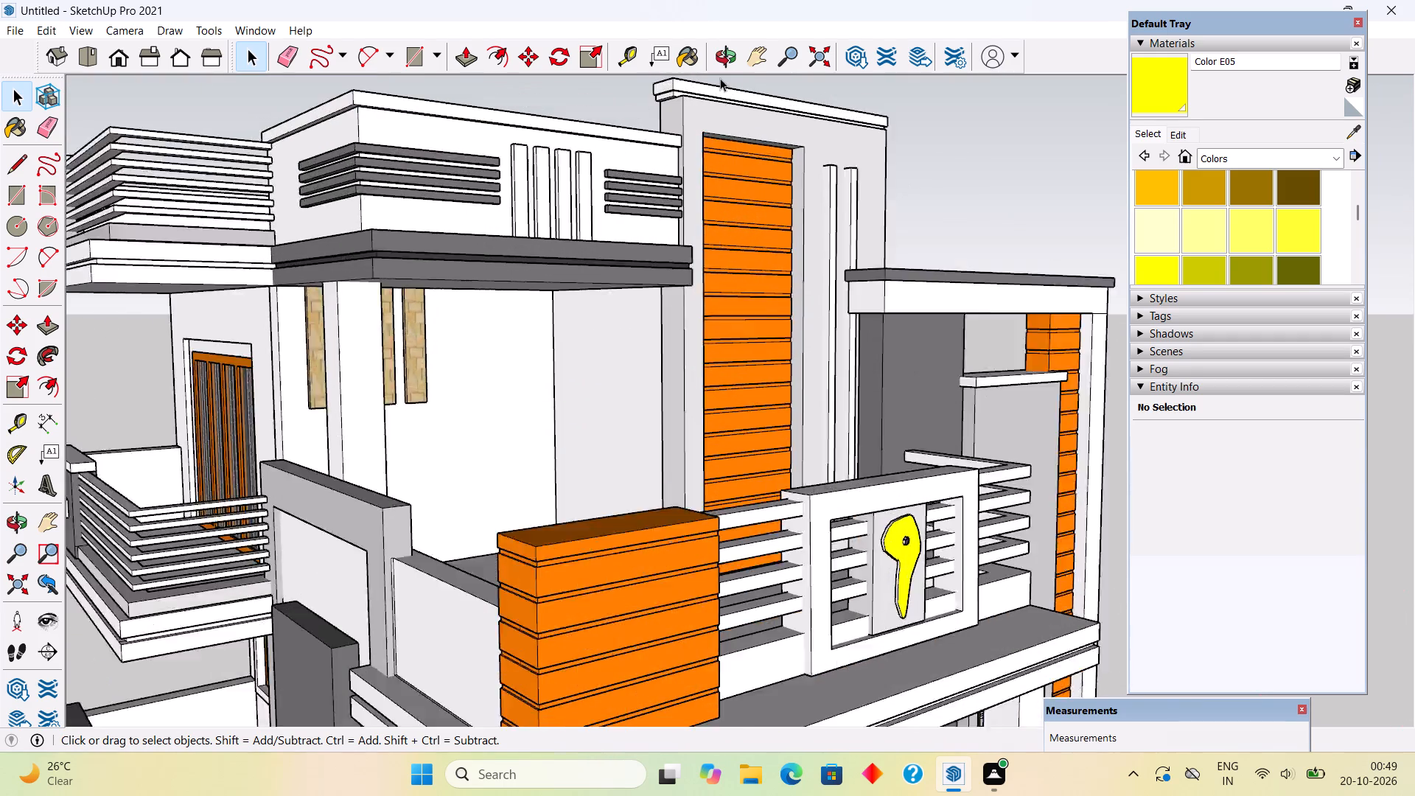
Push/Pull the front face of the thin strip under the orange-clad tower's top cap outward by 3", and again by 2".
{"action": "scroll", "coordinate": [720, 78], "scroll_direction": "up", "scroll_amount": 2}
{"action": "middle_click_drag", "start_coordinate": [728, 105], "coordinate": [665, 259]}
{"action": "scroll", "coordinate": [769, 148], "scroll_direction": "up", "scroll_amount": 7}
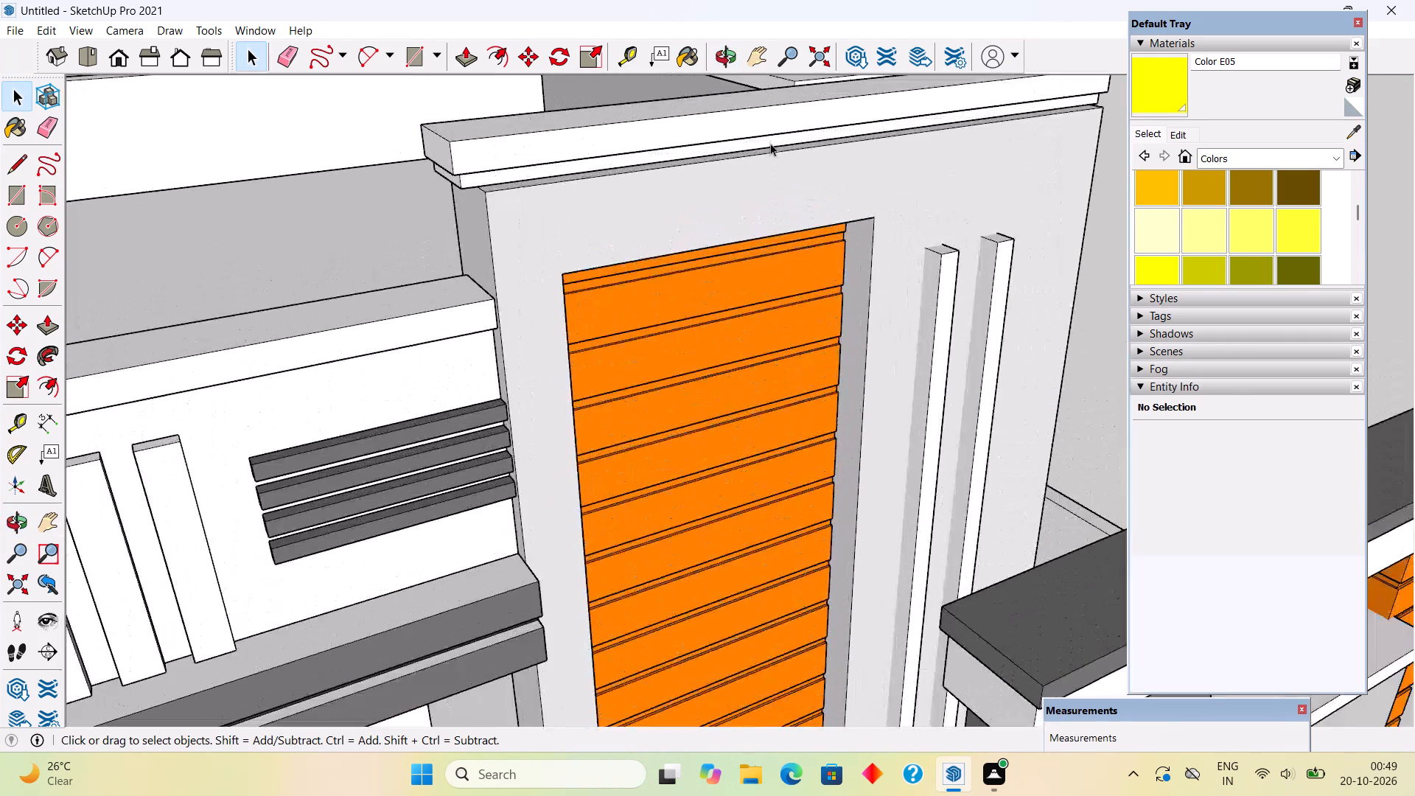
{"action": "left_click", "coordinate": [770, 143]}
{"action": "triple_click", "coordinate": [770, 143]}
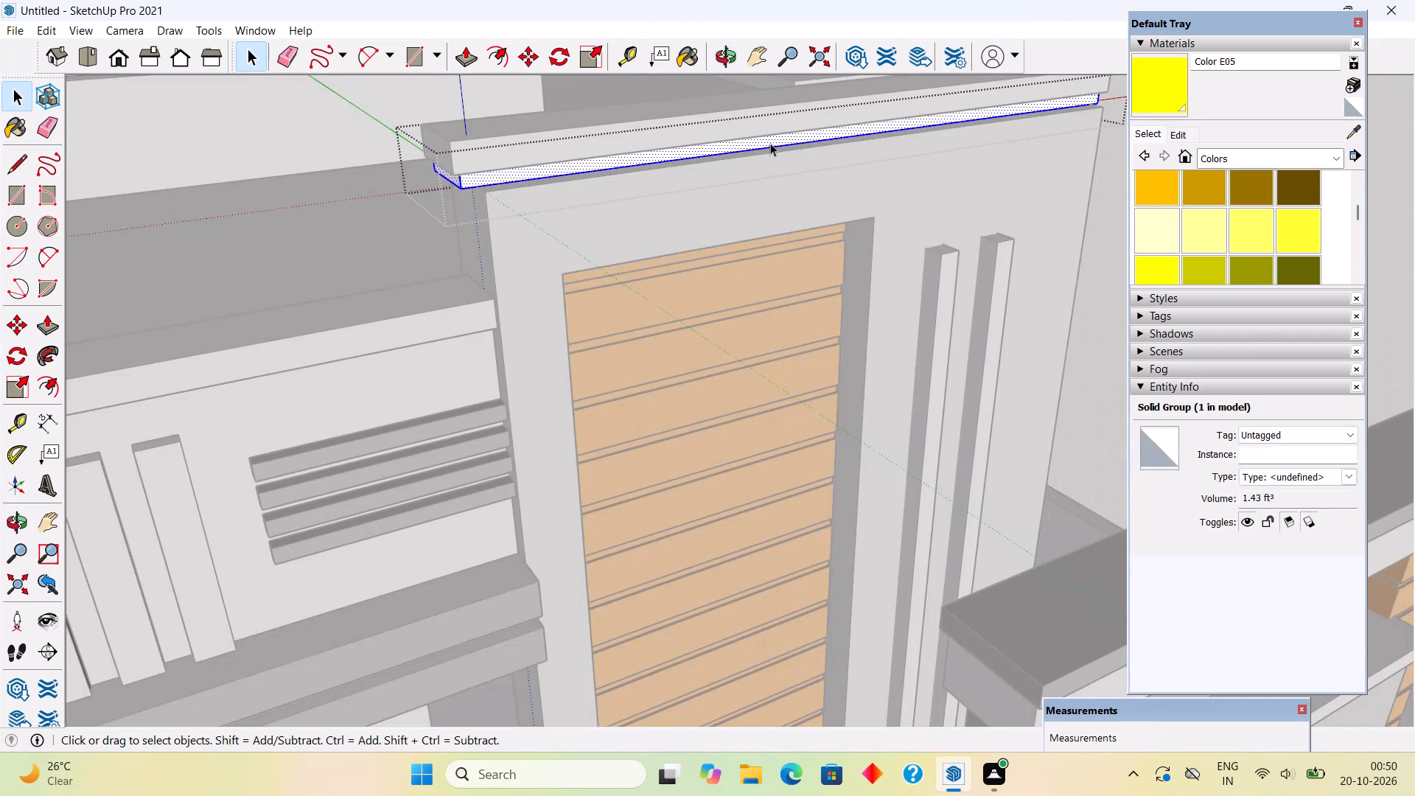
{"action": "key", "text": "p"}
{"action": "left_click", "coordinate": [770, 143]}
{"action": "left_click", "coordinate": [787, 166]}
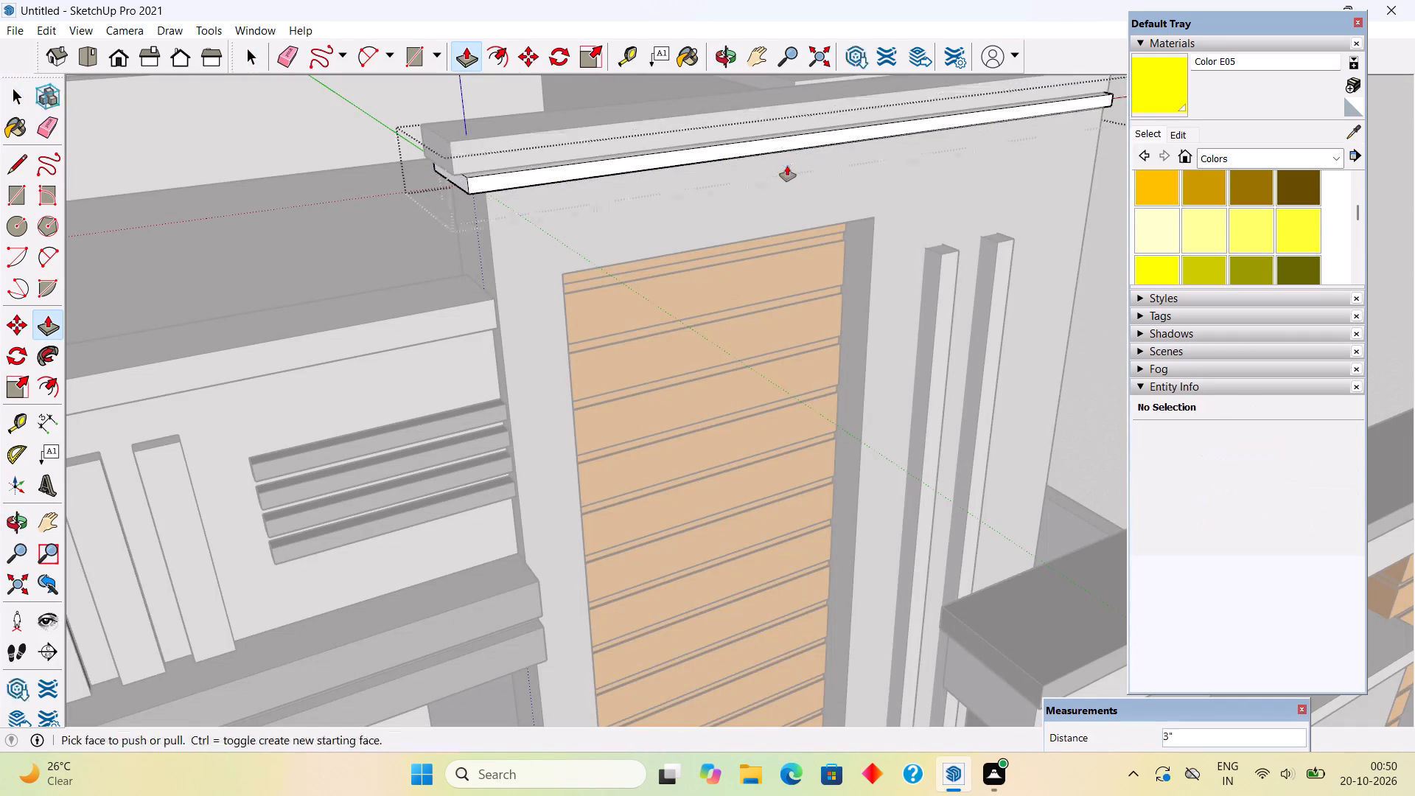
{"action": "left_click", "coordinate": [789, 141]}
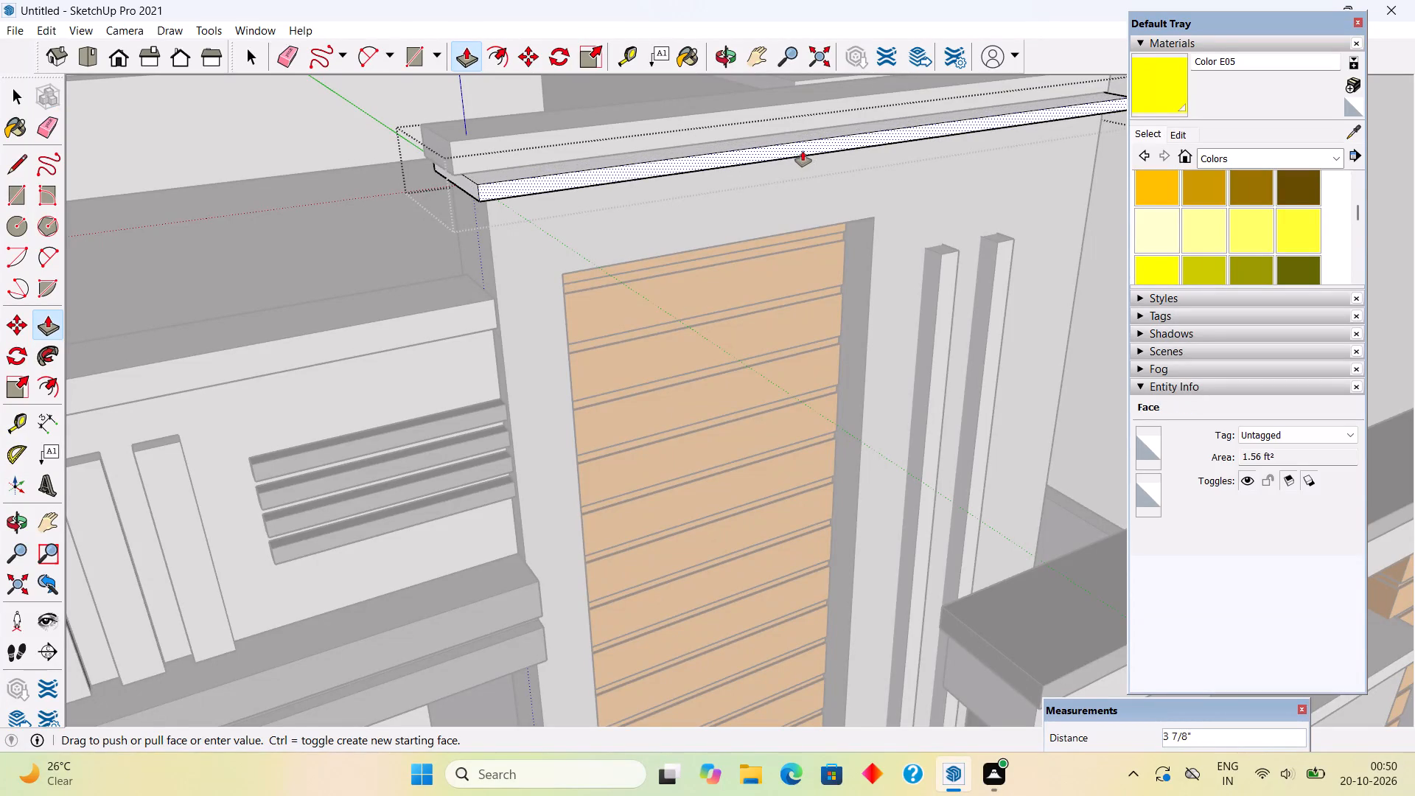
{"action": "type", "text": "2\""}
{"action": "key", "text": "Return"}
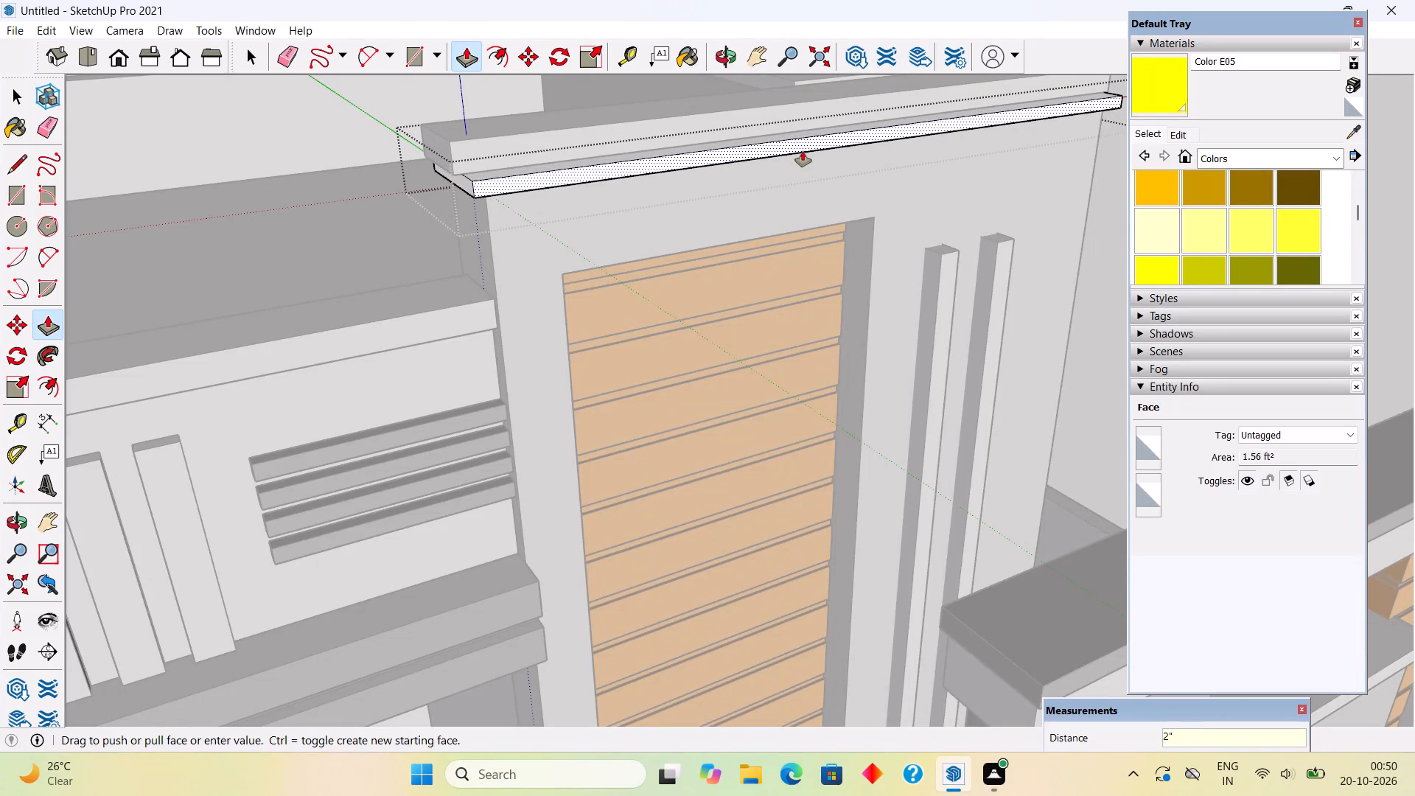
{"action": "key", "text": "space"}
Open the tower's top cap slab above the strip and Push/Pull its front face outward by 5".
{"action": "left_click", "coordinate": [803, 125]}
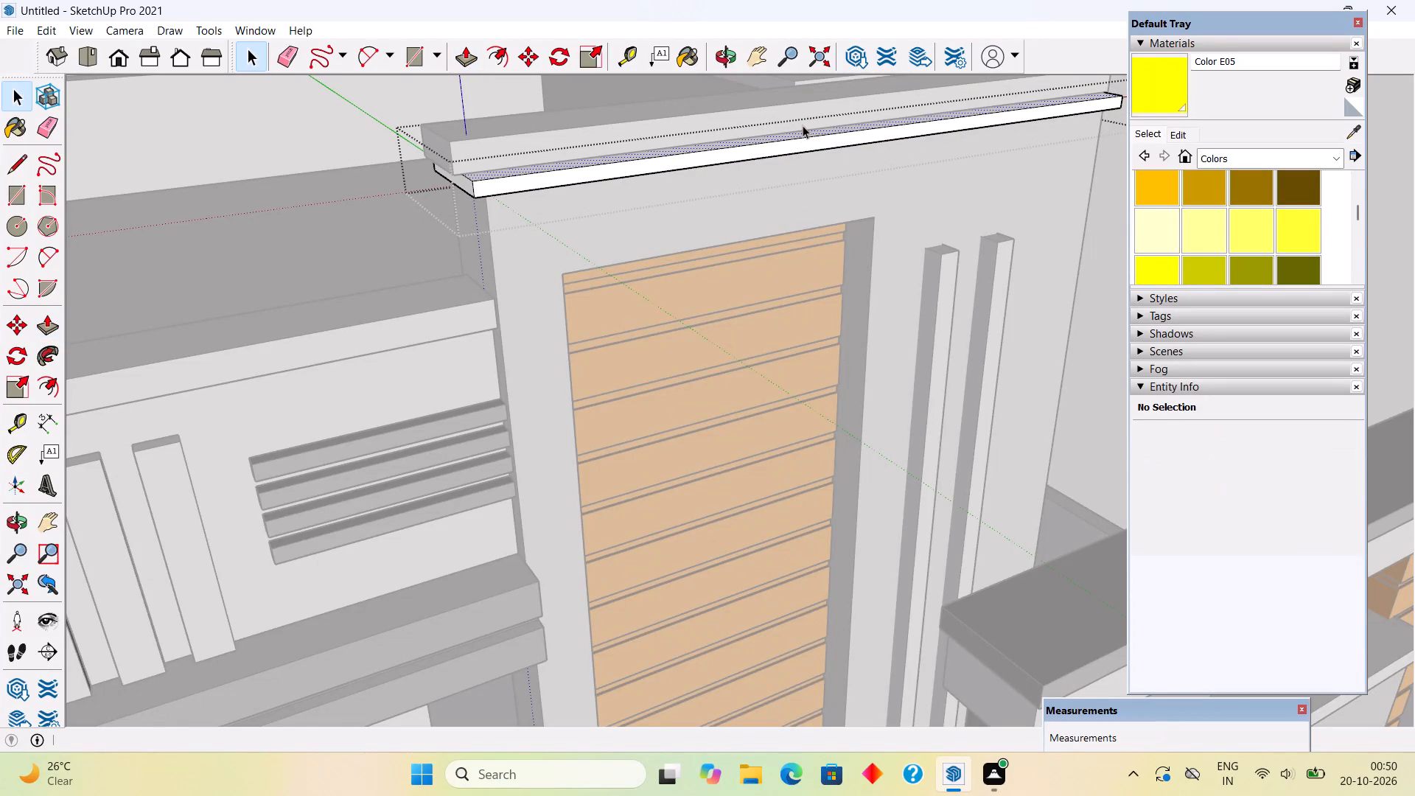
{"action": "triple_click", "coordinate": [806, 115]}
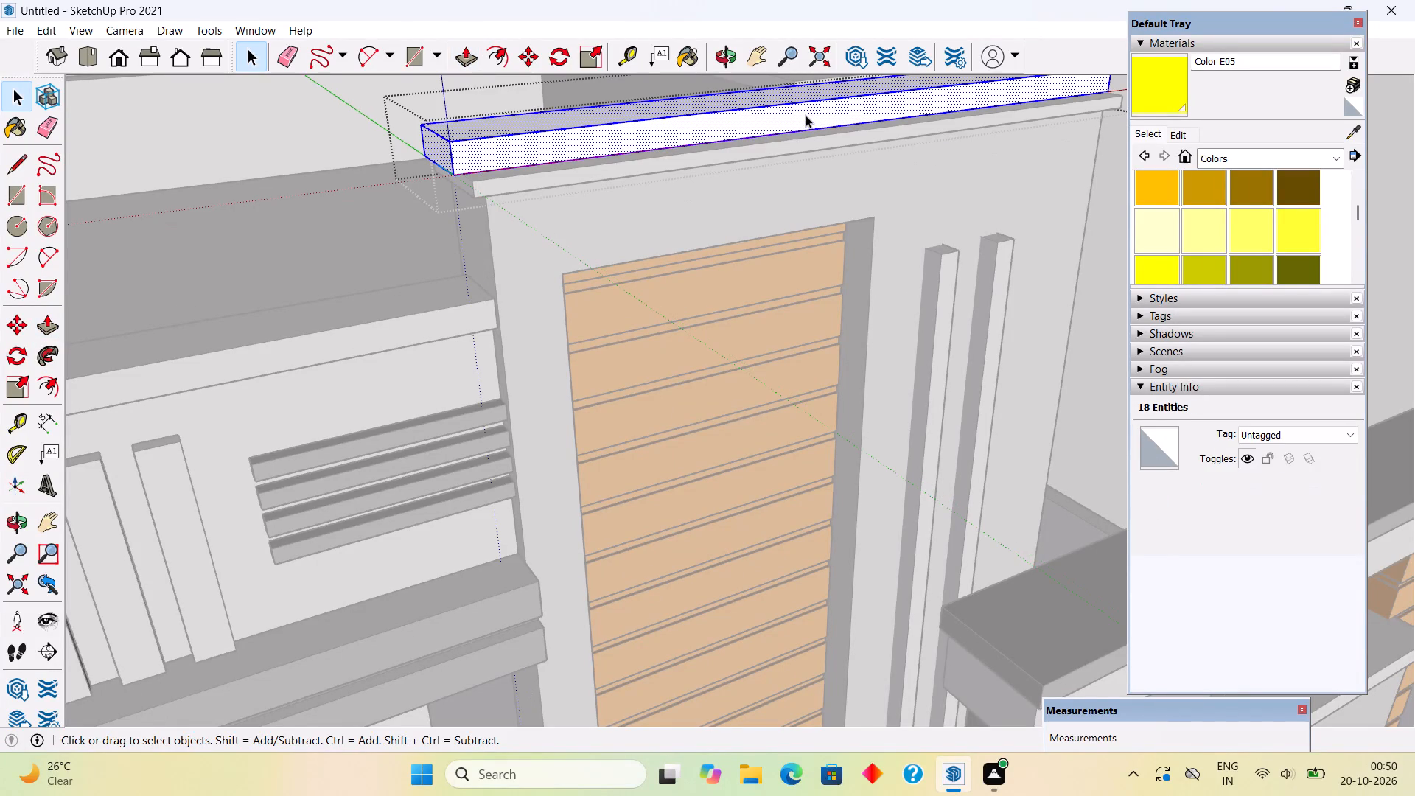
{"action": "key", "text": "p"}
{"action": "left_click", "coordinate": [806, 115]}
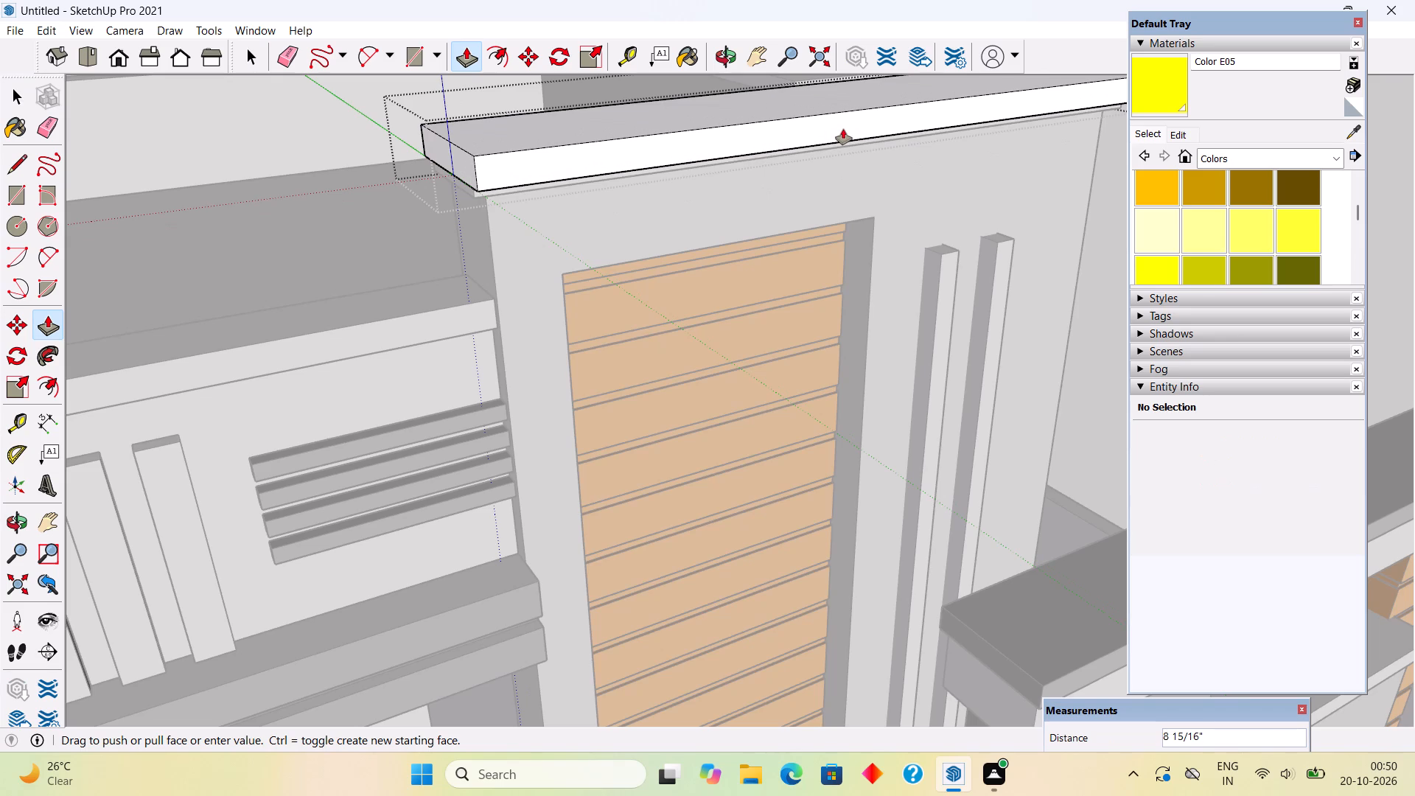
{"action": "type", "text": "5\""}
{"action": "key", "text": "Return"}
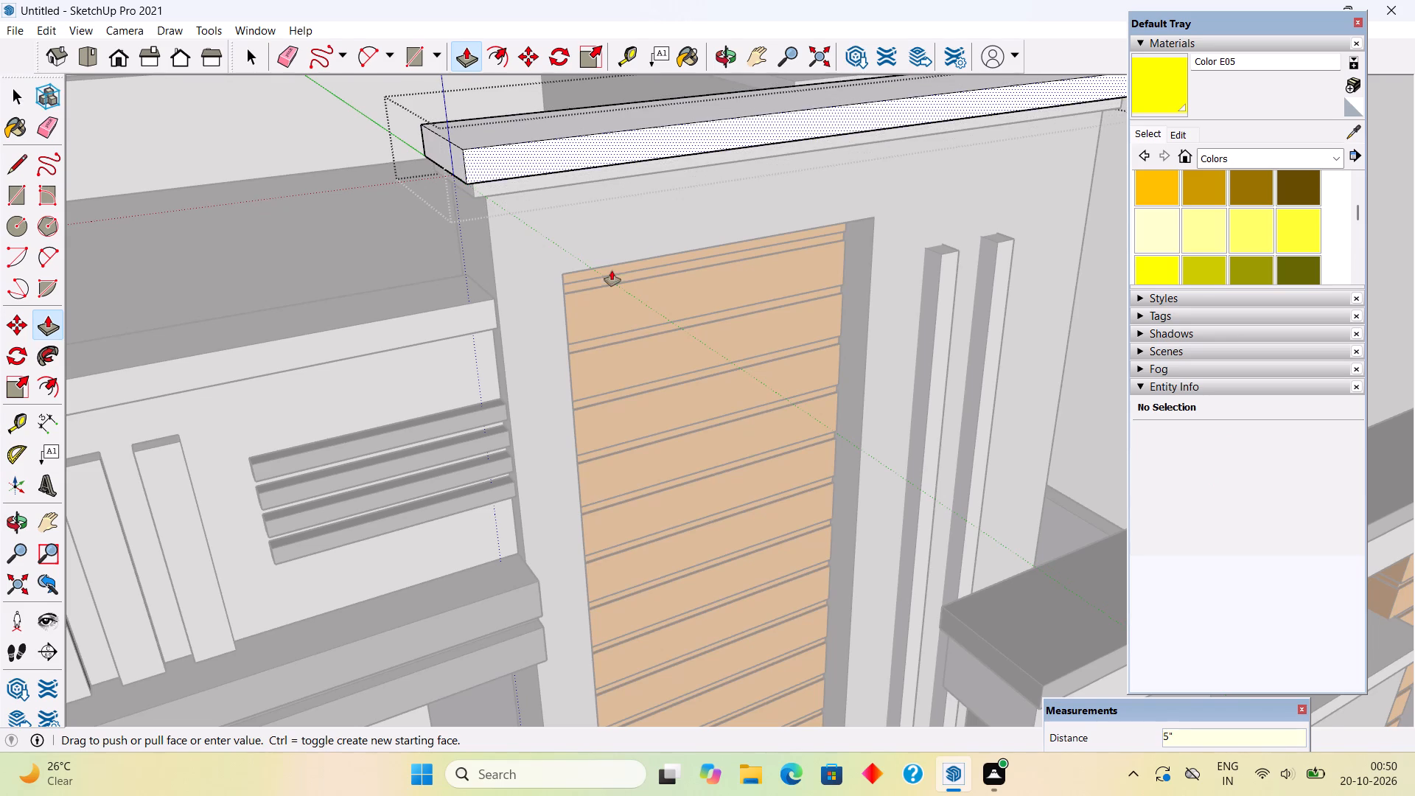
Push/Pull the top cap slab's front face a further 2" and both of its end faces outward by 2".
{"action": "middle_click_drag", "start_coordinate": [621, 298], "coordinate": [836, 423]}
{"action": "scroll", "coordinate": [676, 341], "scroll_direction": "up", "scroll_amount": 2}
{"action": "left_click", "coordinate": [676, 341]}
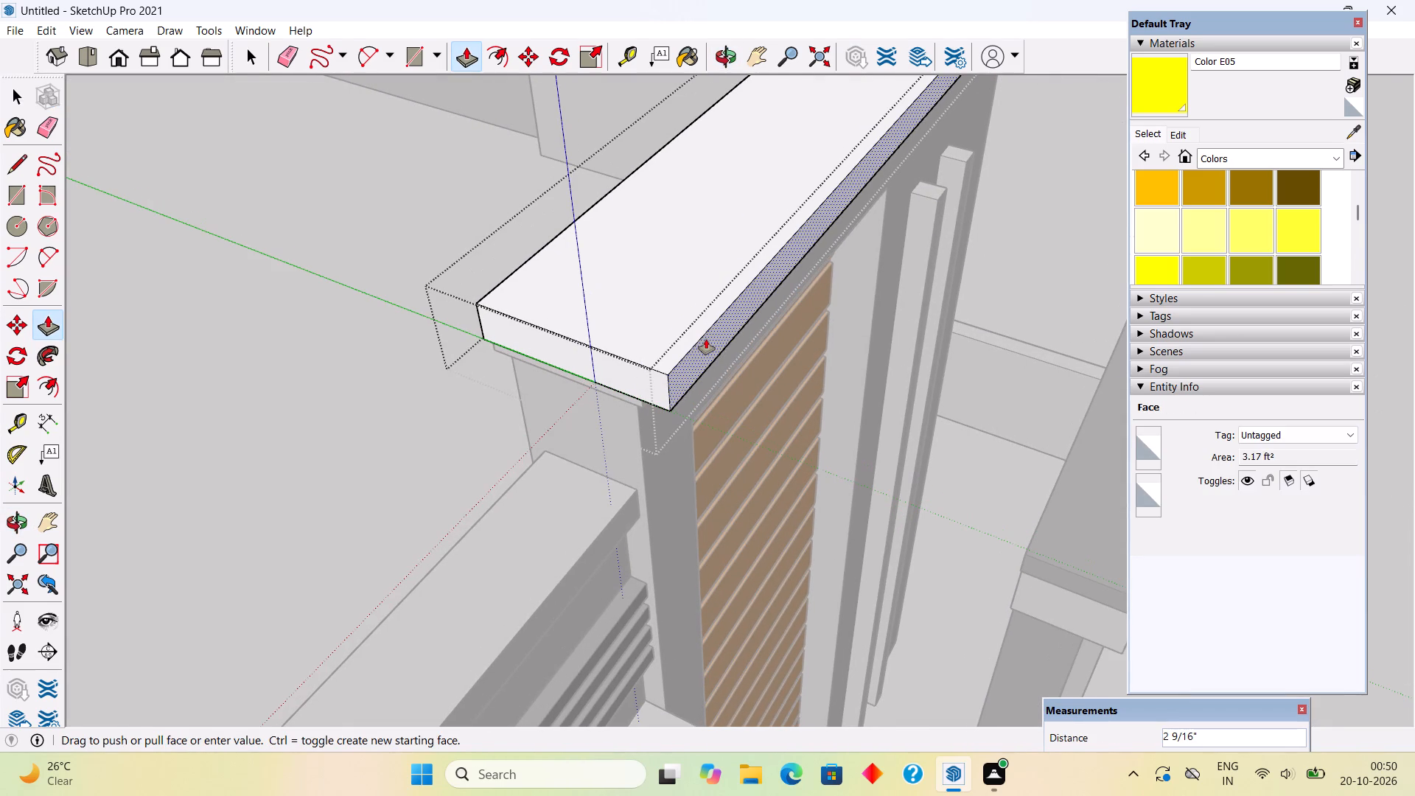
{"action": "type", "text": "2\""}
{"action": "key", "text": "Return"}
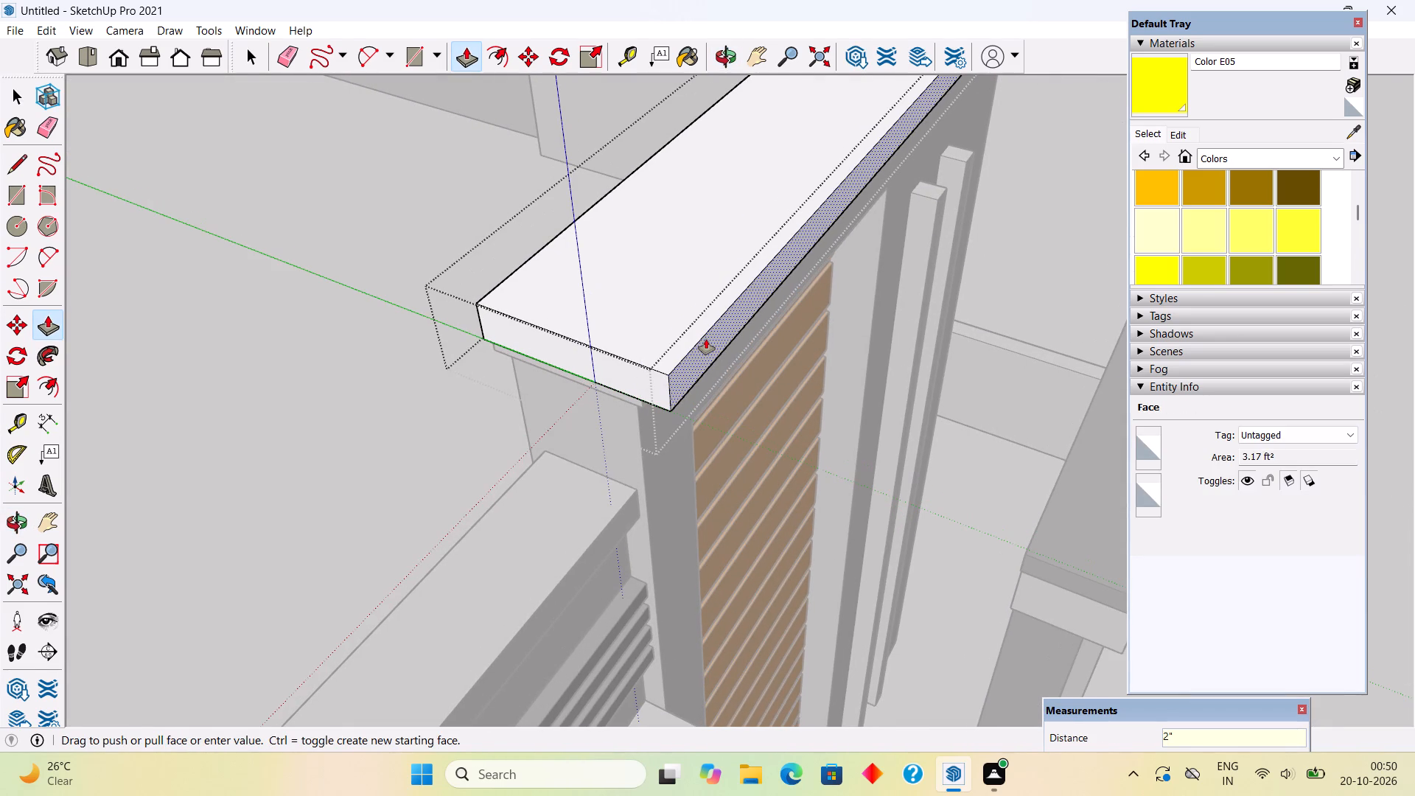
{"action": "double_click", "coordinate": [639, 371]}
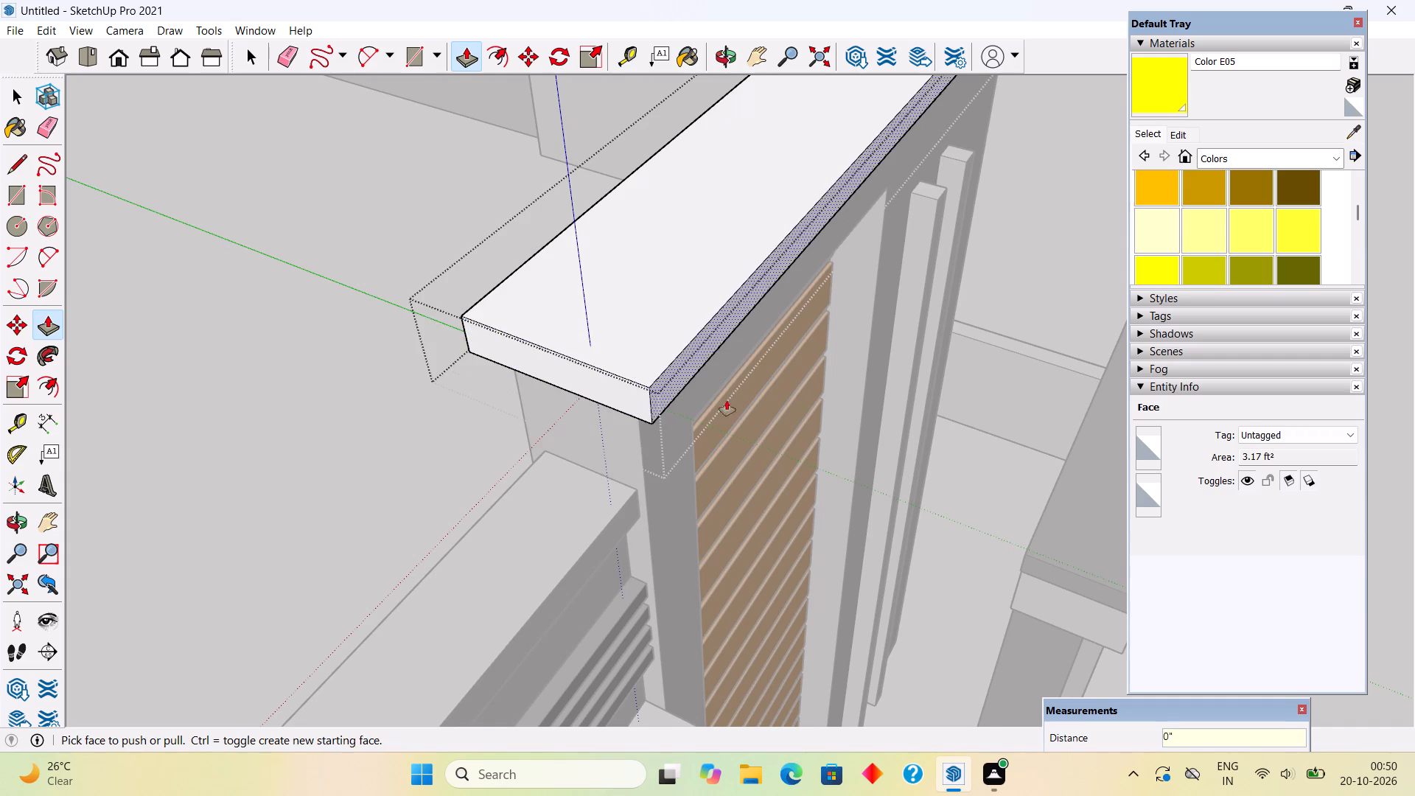
{"action": "middle_click_drag", "start_coordinate": [596, 394], "coordinate": [40, 245]}
{"action": "scroll", "coordinate": [40, 245], "scroll_direction": "down", "scroll_amount": 8}
{"action": "scroll", "coordinate": [554, 408], "scroll_direction": "down", "scroll_amount": 3}
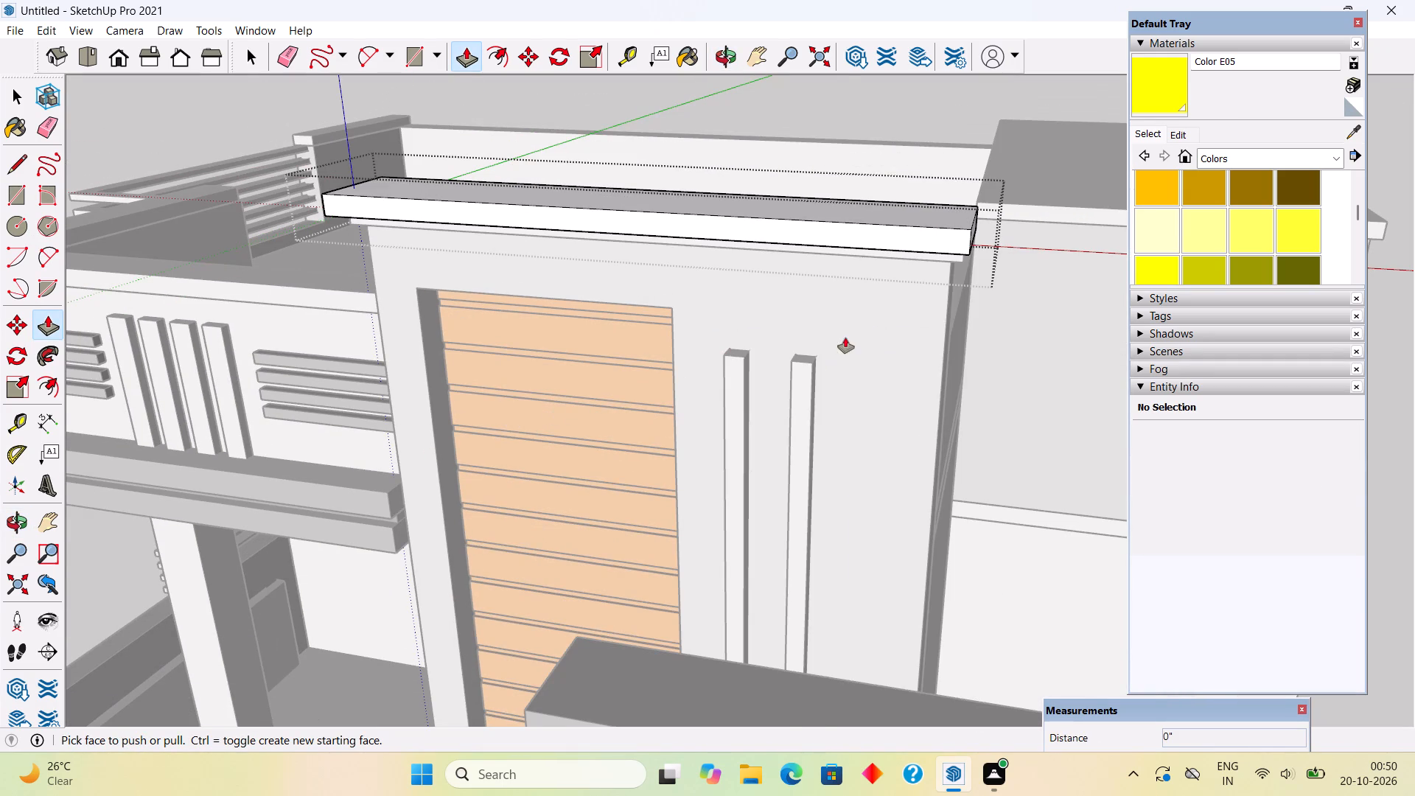
{"action": "double_click", "coordinate": [851, 284]}
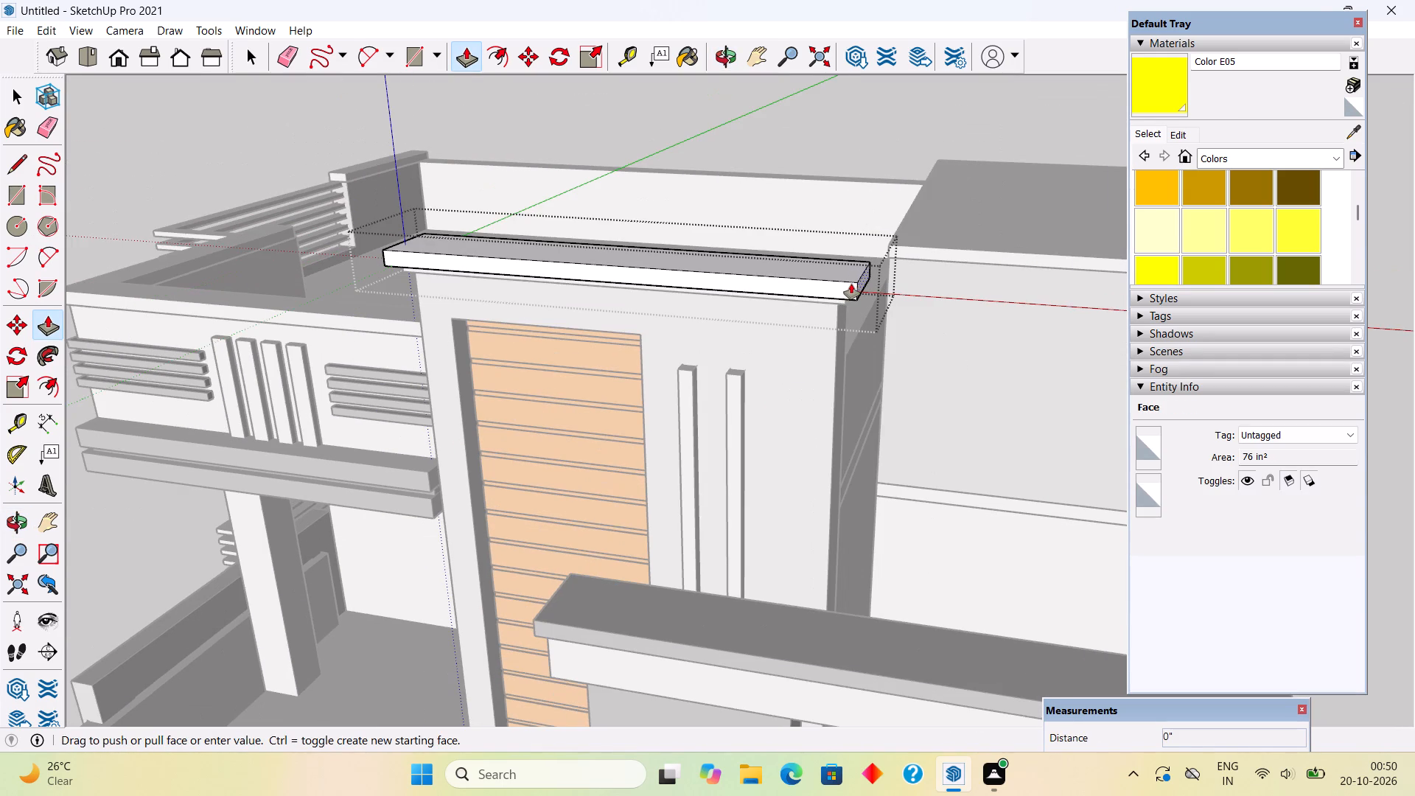
{"action": "key", "text": "space"}
{"action": "left_click", "coordinate": [859, 156]}
Examine the finished tower cap and the whole coloured house from the front and side corners.
{"action": "middle_click_drag", "start_coordinate": [715, 403], "coordinate": [870, 298]}
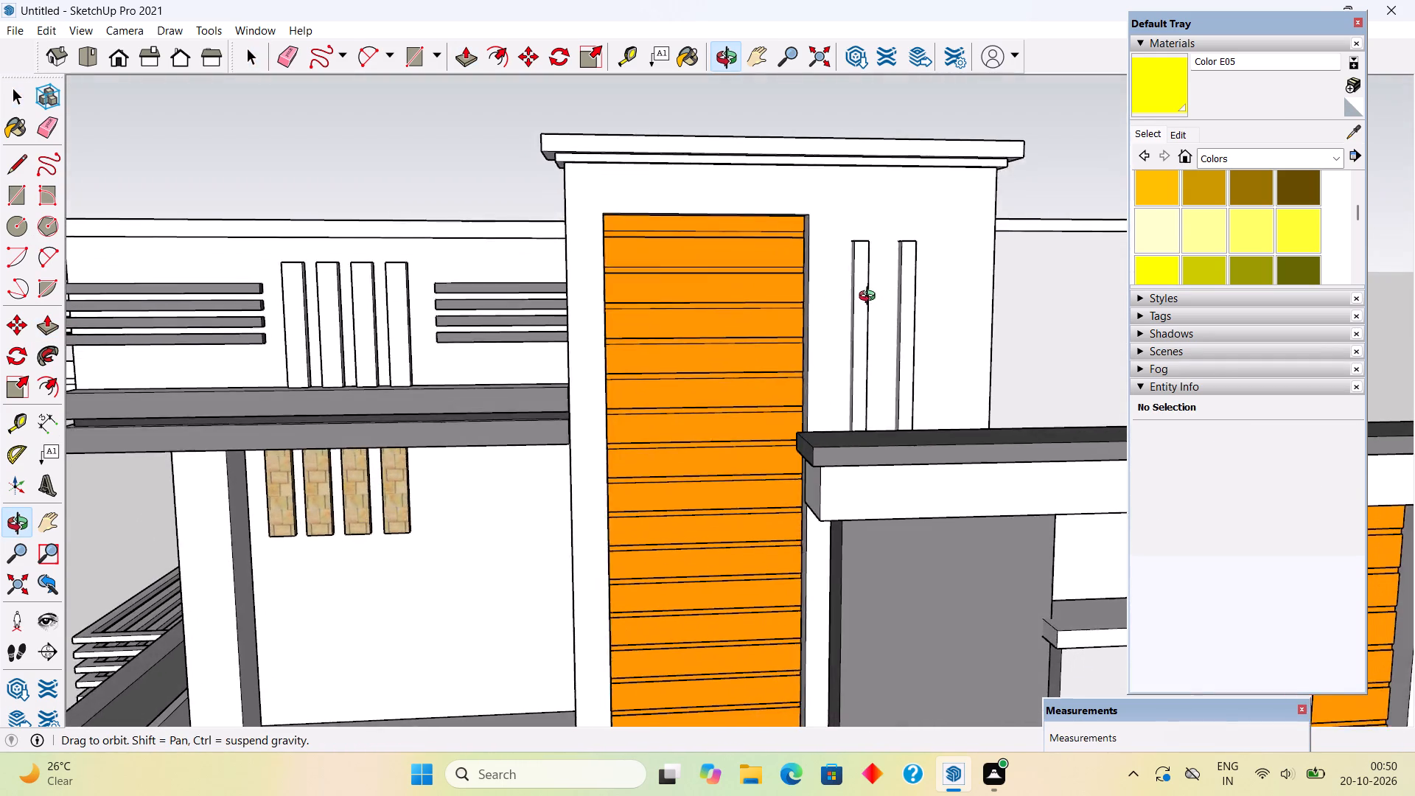
{"action": "middle_click_drag", "start_coordinate": [870, 298], "coordinate": [887, 270]}
{"action": "scroll", "coordinate": [887, 270], "scroll_direction": "down", "scroll_amount": 8}
{"action": "middle_click_drag", "start_coordinate": [853, 354], "coordinate": [906, 290]}
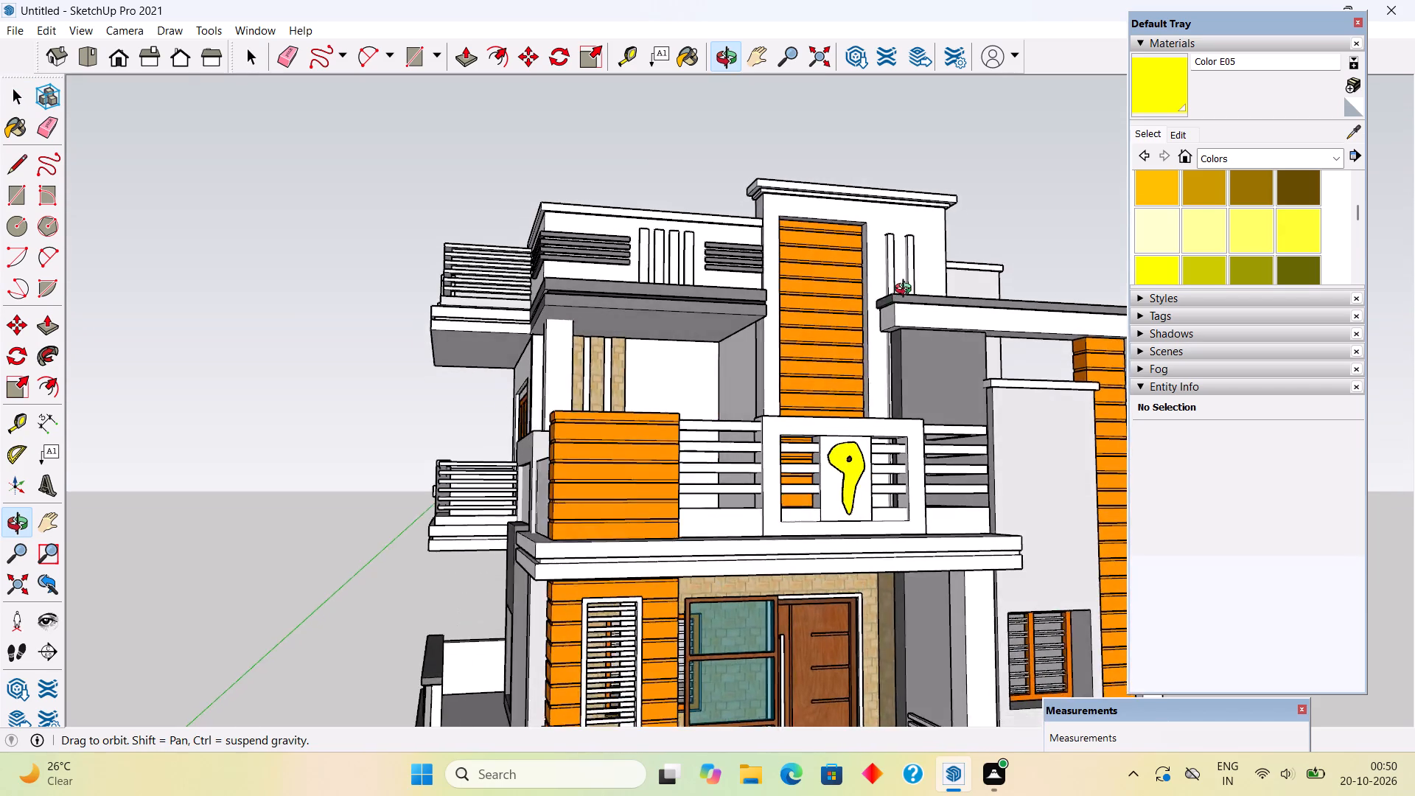
{"action": "middle_click_drag", "start_coordinate": [906, 290], "coordinate": [914, 273]}
{"action": "scroll", "coordinate": [914, 273], "scroll_direction": "down", "scroll_amount": 4}
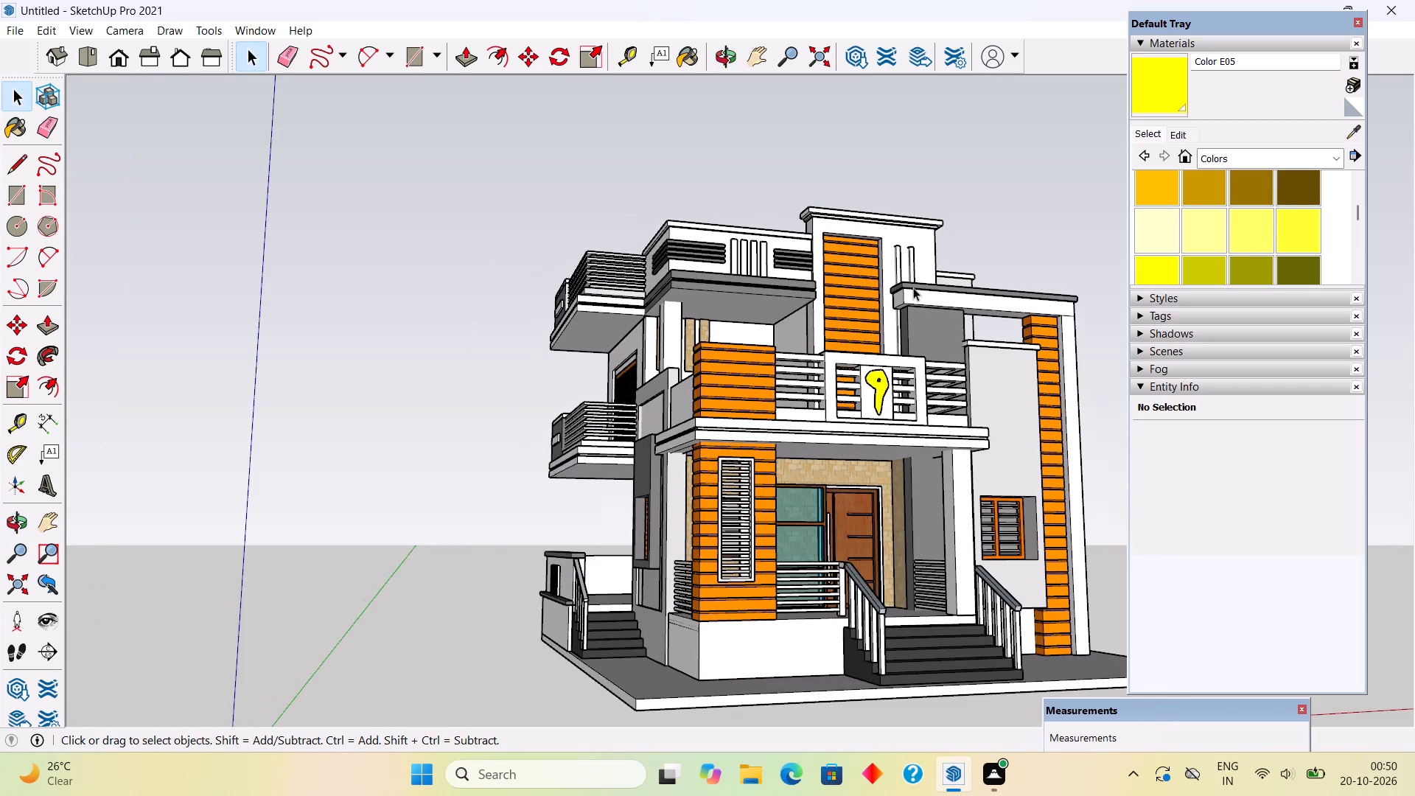
{"action": "middle_click_drag", "start_coordinate": [935, 380], "coordinate": [966, 451]}
{"action": "scroll", "coordinate": [966, 451], "scroll_direction": "down", "scroll_amount": 2}
{"action": "middle_click_drag", "start_coordinate": [968, 451], "coordinate": [974, 447]}
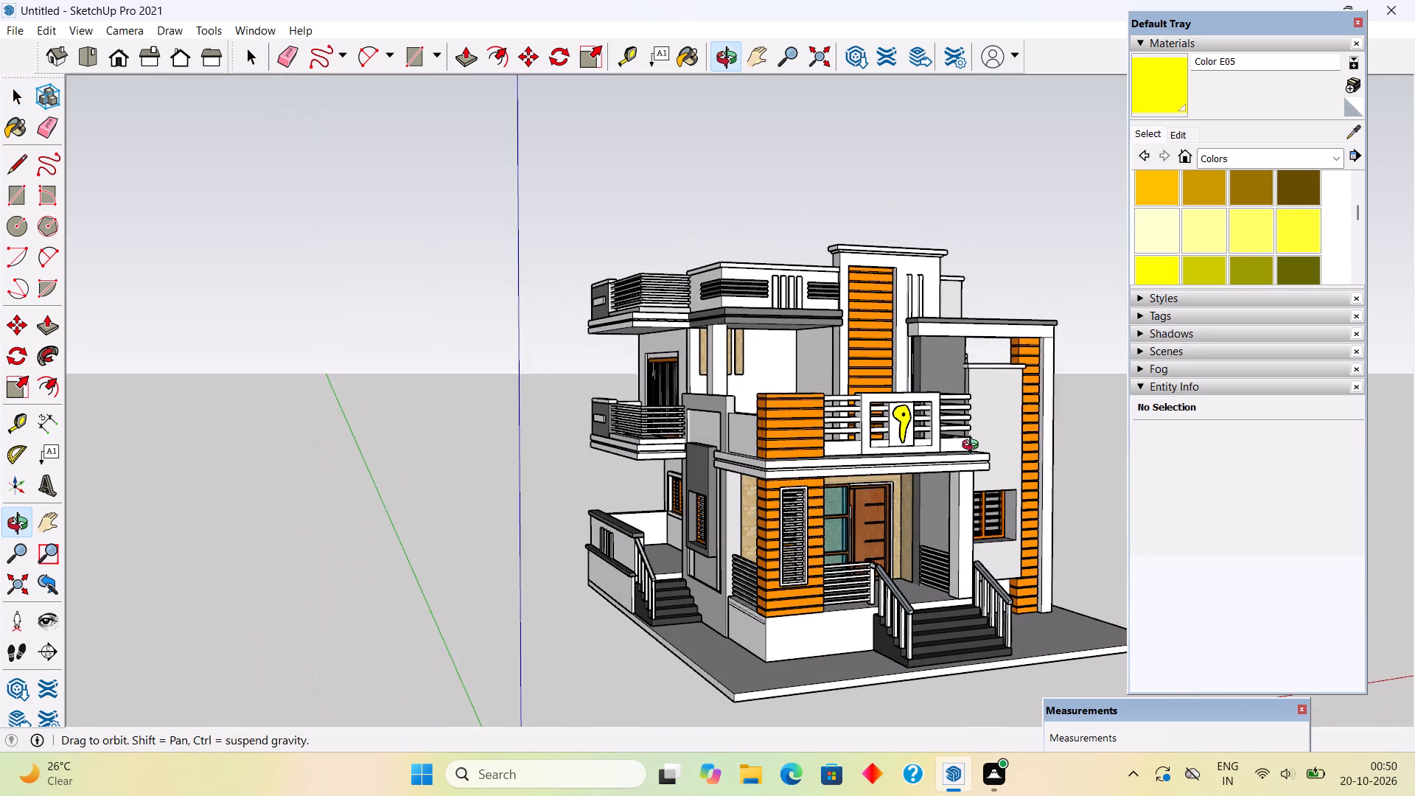
{"action": "middle_click_drag", "start_coordinate": [974, 447], "coordinate": [993, 438]}
{"action": "scroll", "coordinate": [994, 438], "scroll_direction": "up", "scroll_amount": 1}
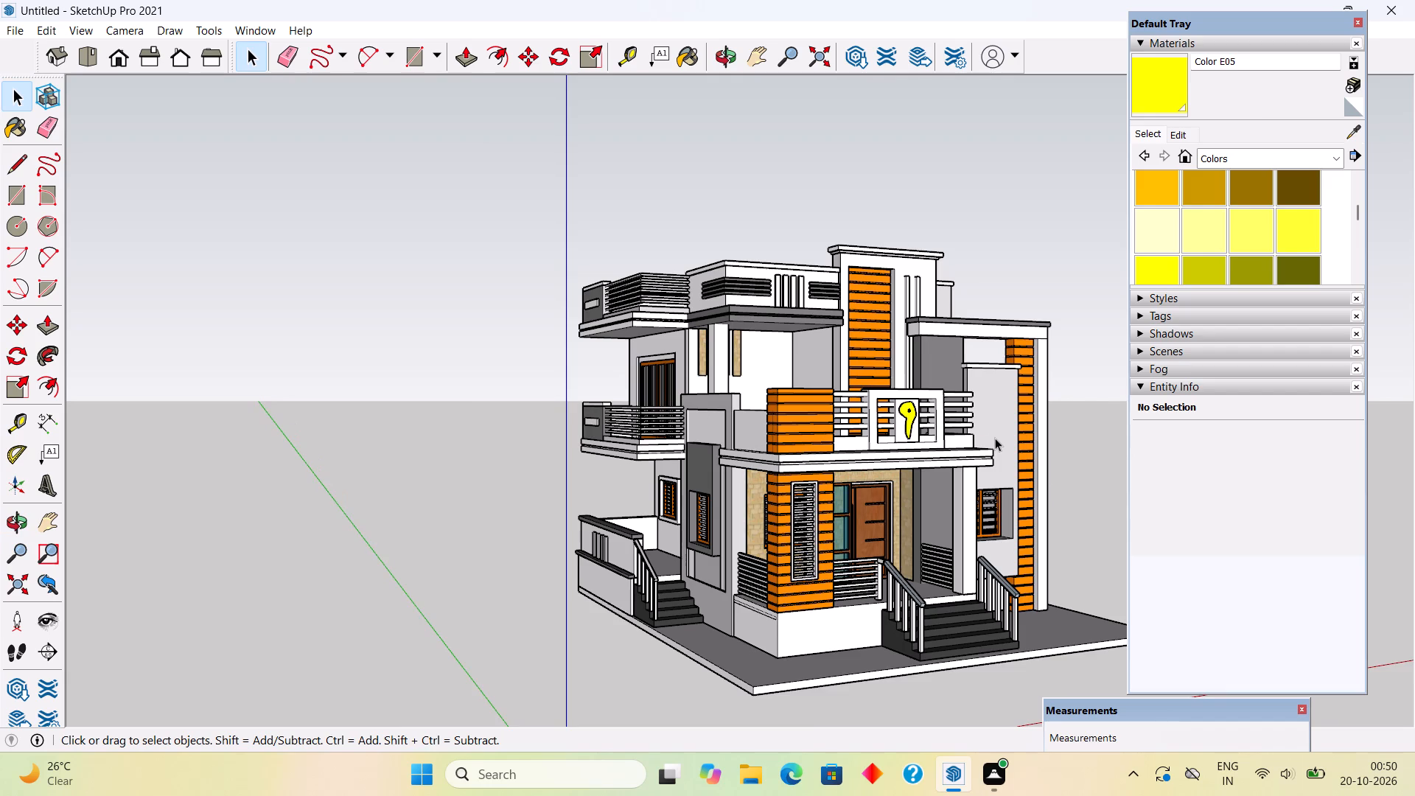
{"action": "scroll", "coordinate": [996, 438], "scroll_direction": "down", "scroll_amount": 1}
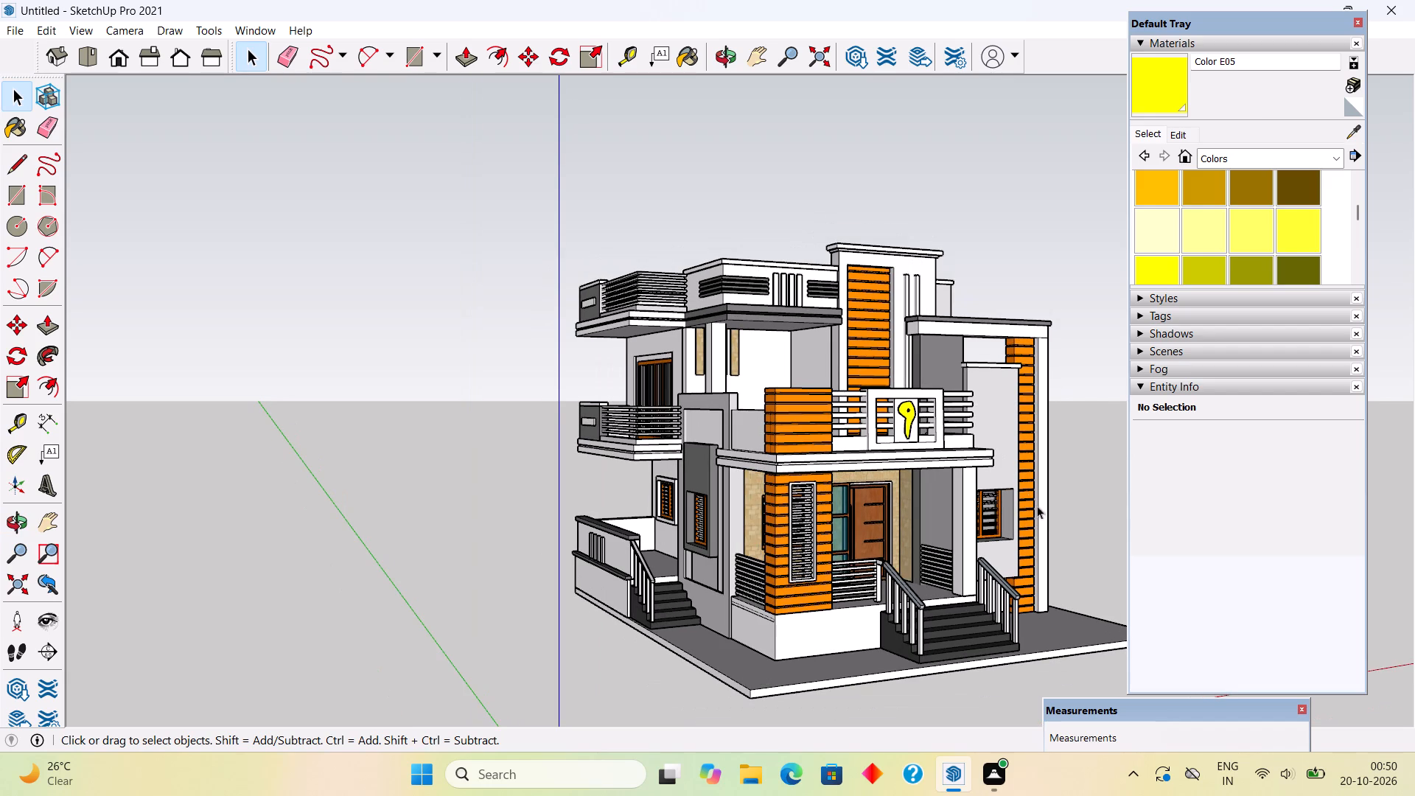
{"action": "scroll", "coordinate": [1066, 540], "scroll_direction": "up", "scroll_amount": 1}
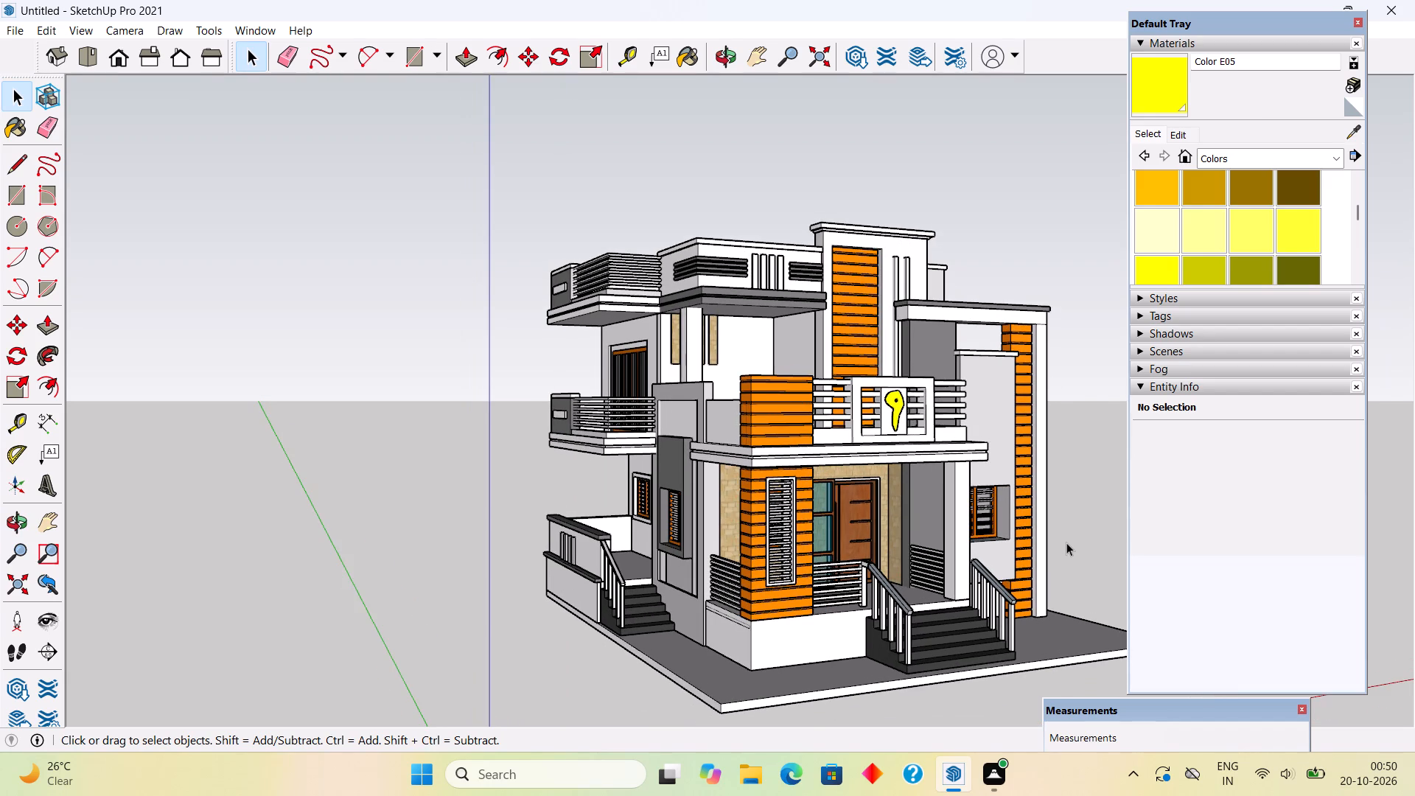
{"action": "middle_click_drag", "start_coordinate": [1063, 543], "coordinate": [1037, 512]}
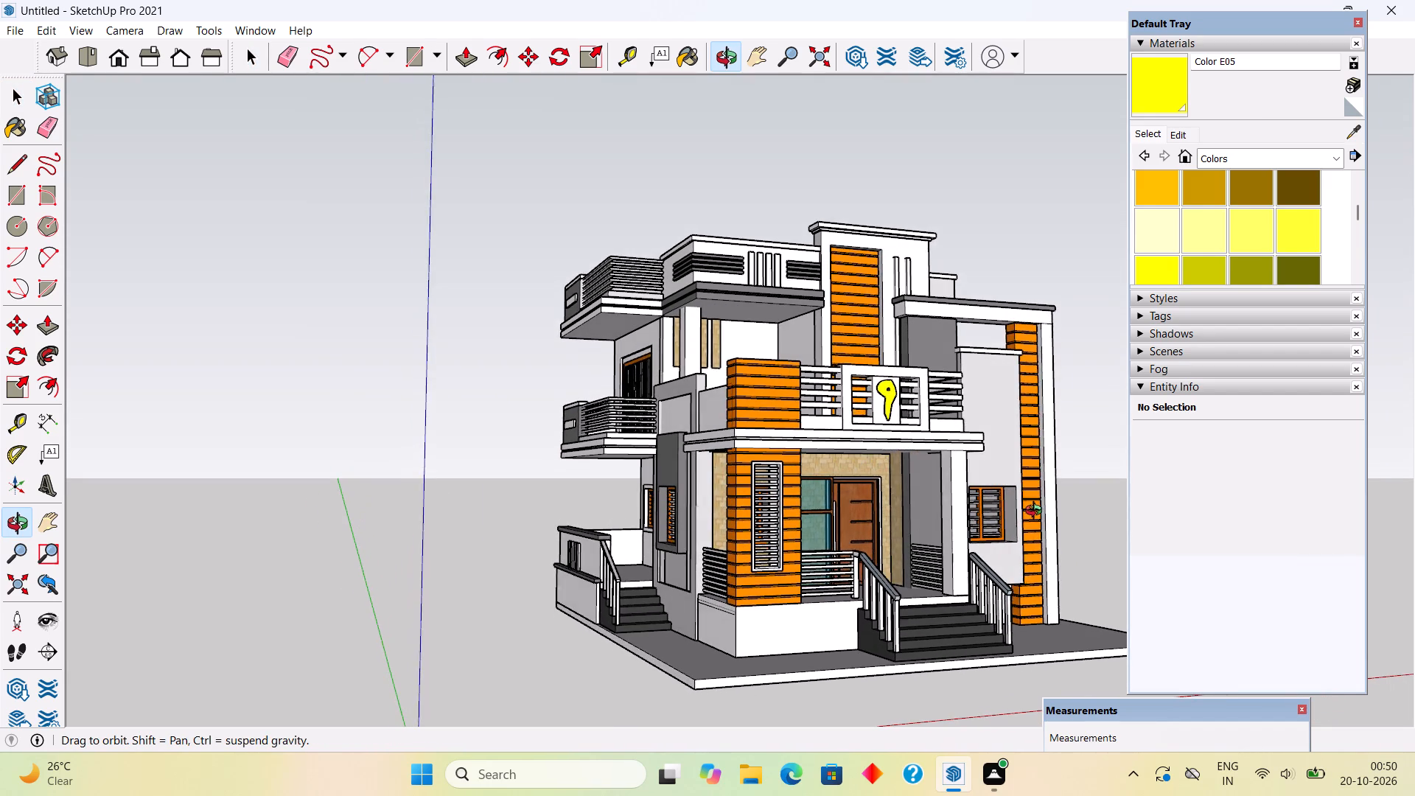
{"action": "middle_click_drag", "start_coordinate": [1037, 512], "coordinate": [1073, 554]}
{"action": "middle_click_drag", "start_coordinate": [901, 571], "coordinate": [1152, 566]}
{"action": "scroll", "coordinate": [1016, 629], "scroll_direction": "up", "scroll_amount": 2}
{"action": "middle_click_drag", "start_coordinate": [1016, 629], "coordinate": [937, 618]}
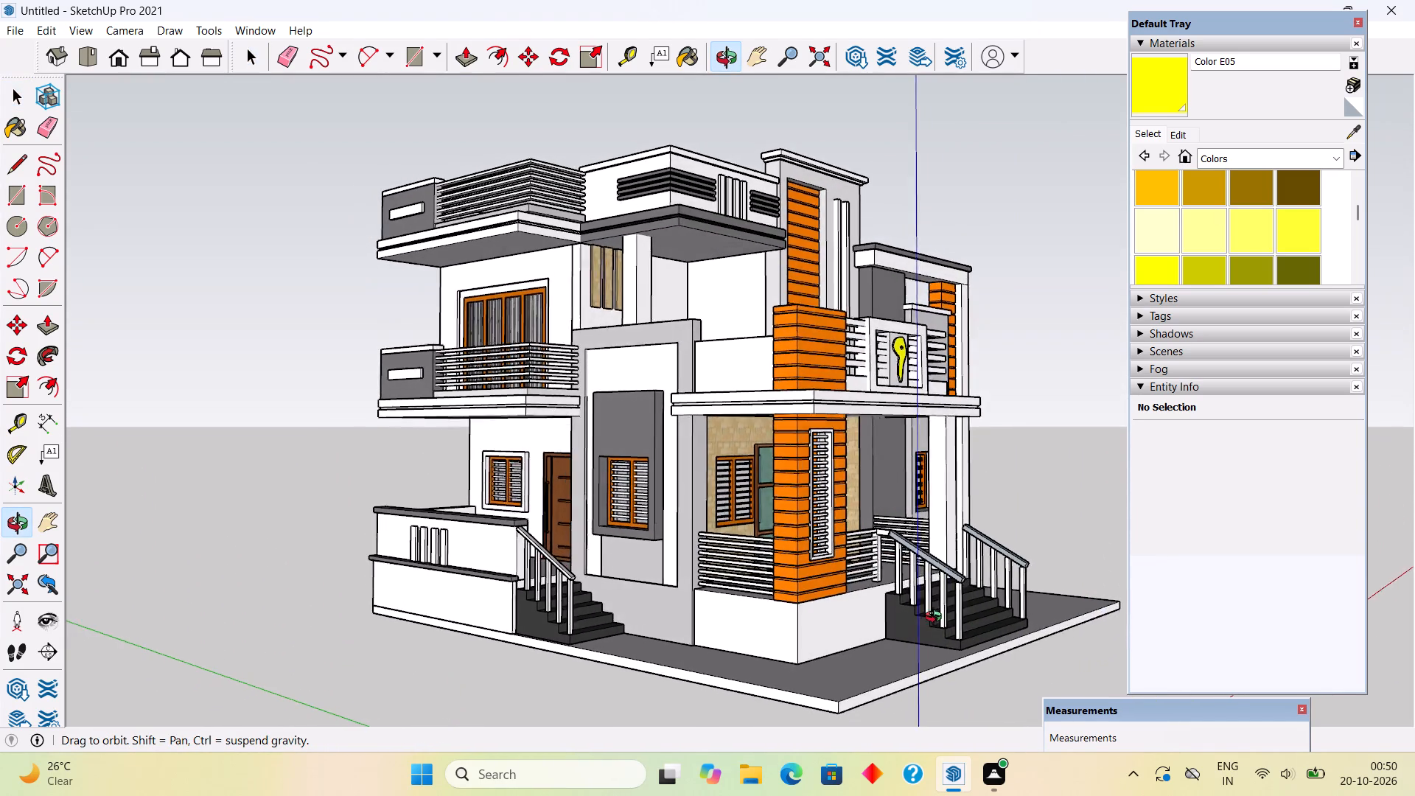
{"action": "middle_click_drag", "start_coordinate": [937, 618], "coordinate": [951, 662]}
{"action": "scroll", "coordinate": [951, 662], "scroll_direction": "down", "scroll_amount": 2}
{"action": "middle_click_drag", "start_coordinate": [951, 662], "coordinate": [867, 662]}
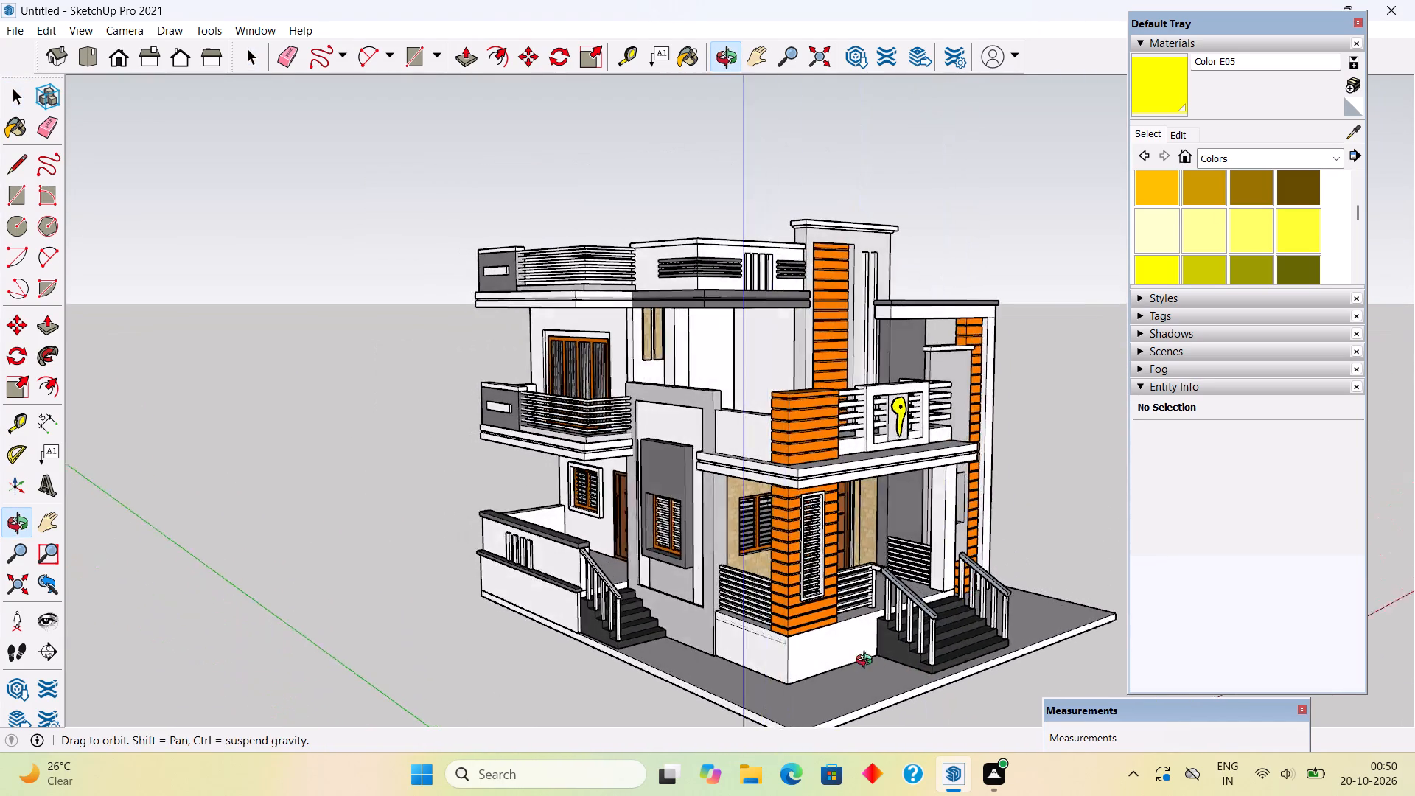
{"action": "middle_click_drag", "start_coordinate": [867, 662], "coordinate": [734, 607]}
{"action": "scroll", "coordinate": [734, 607], "scroll_direction": "up", "scroll_amount": 1}
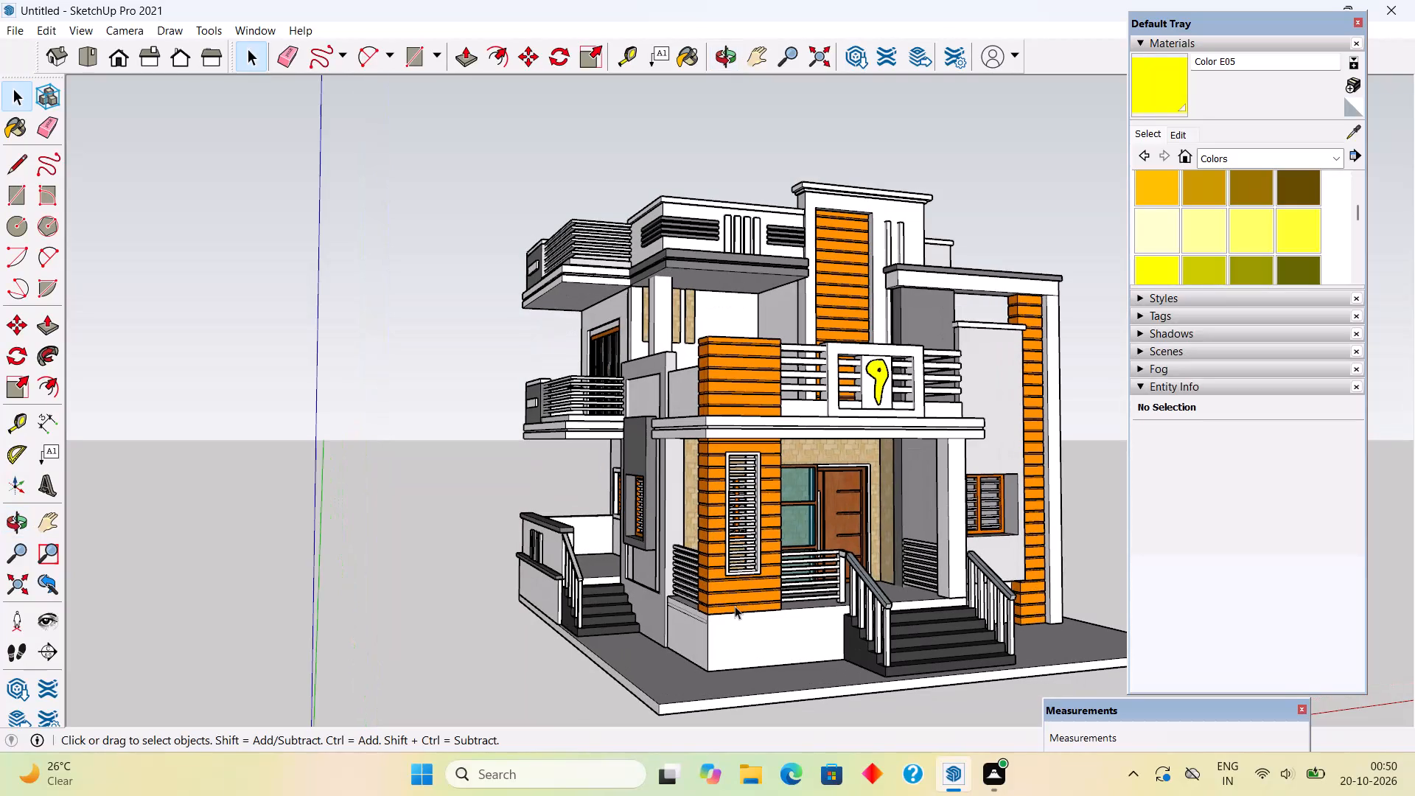
{"action": "middle_click_drag", "start_coordinate": [740, 620], "coordinate": [807, 631]}
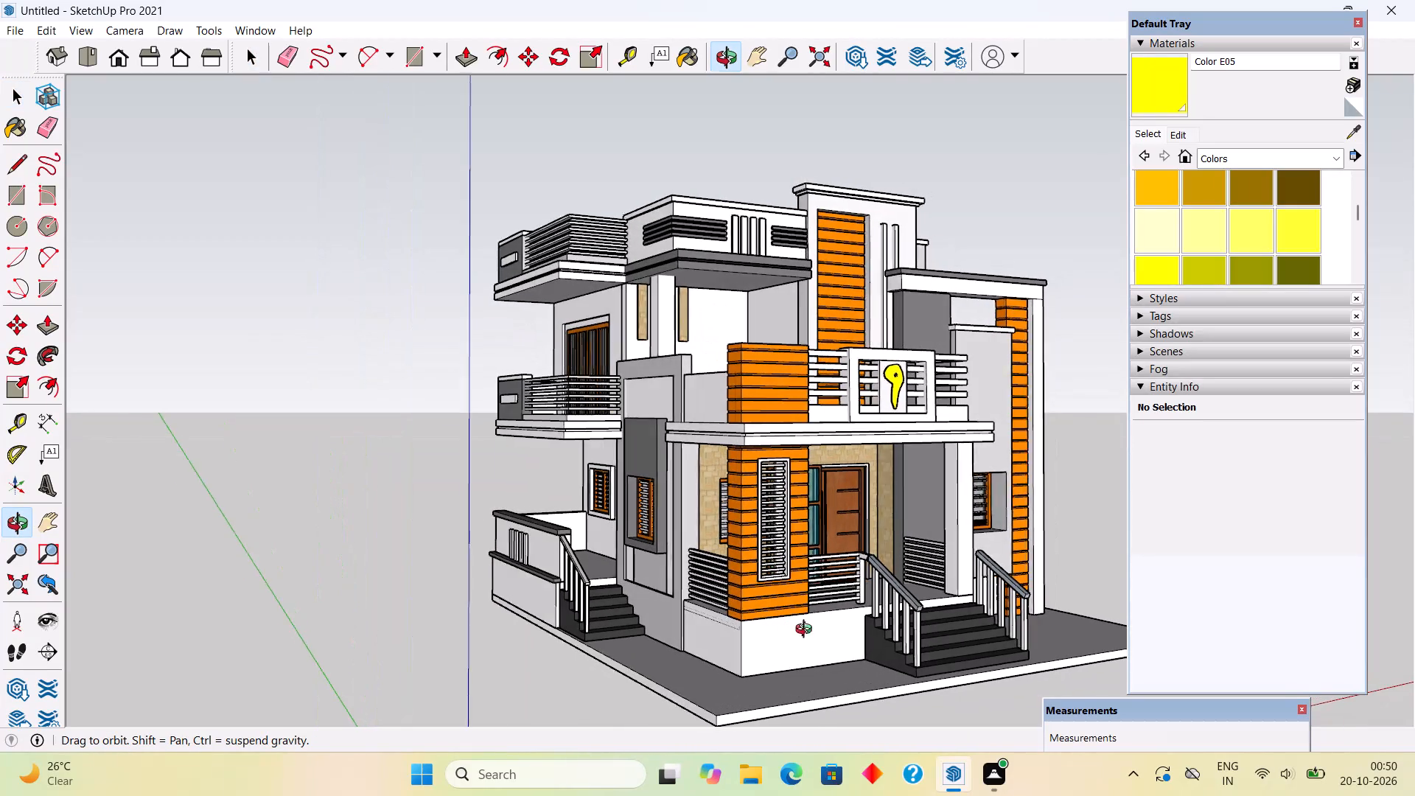
{"action": "middle_click_drag", "start_coordinate": [807, 631], "coordinate": [770, 628]}
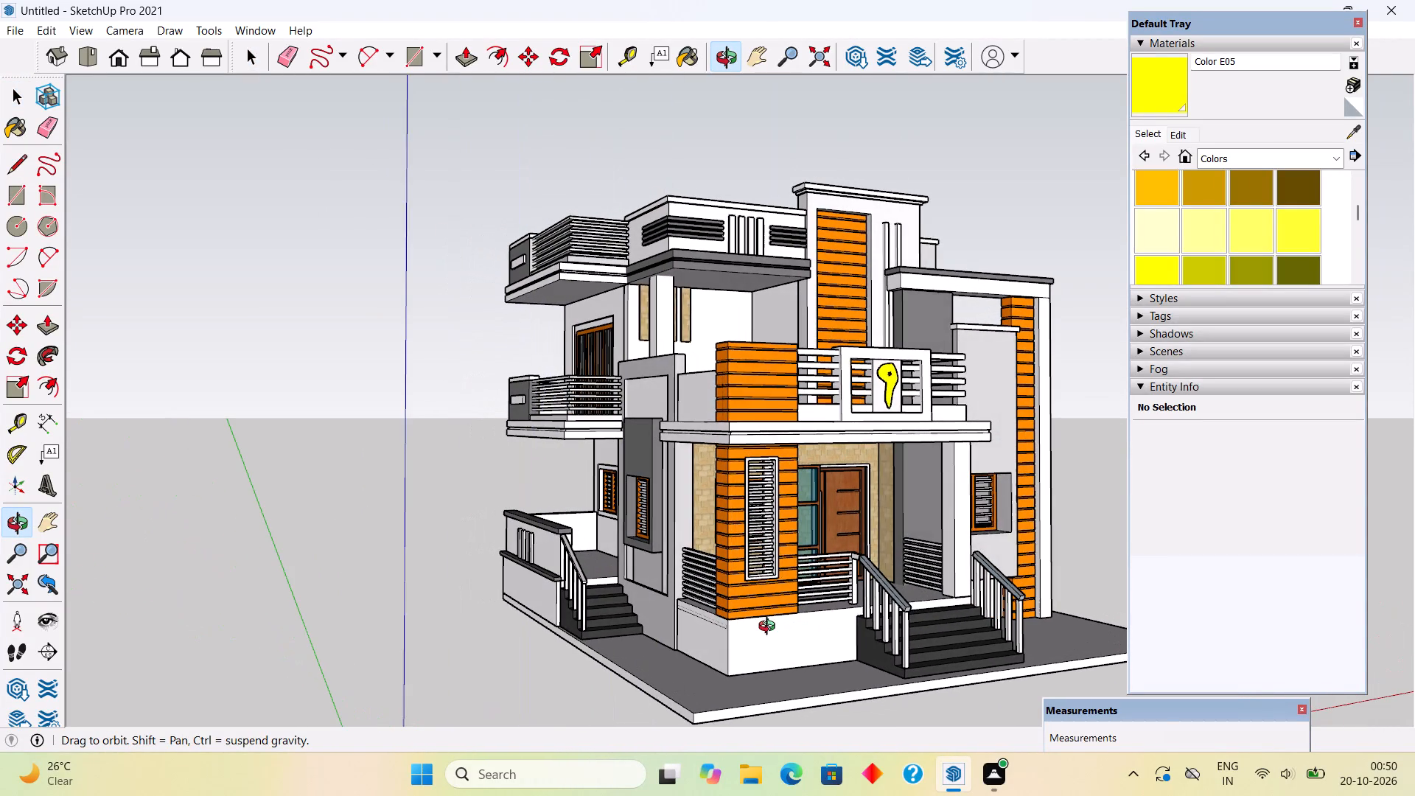
{"action": "middle_click_drag", "start_coordinate": [770, 628], "coordinate": [766, 621]}
{"action": "scroll", "coordinate": [766, 621], "scroll_direction": "down", "scroll_amount": 1}
{"action": "middle_click_drag", "start_coordinate": [764, 620], "coordinate": [796, 615]}
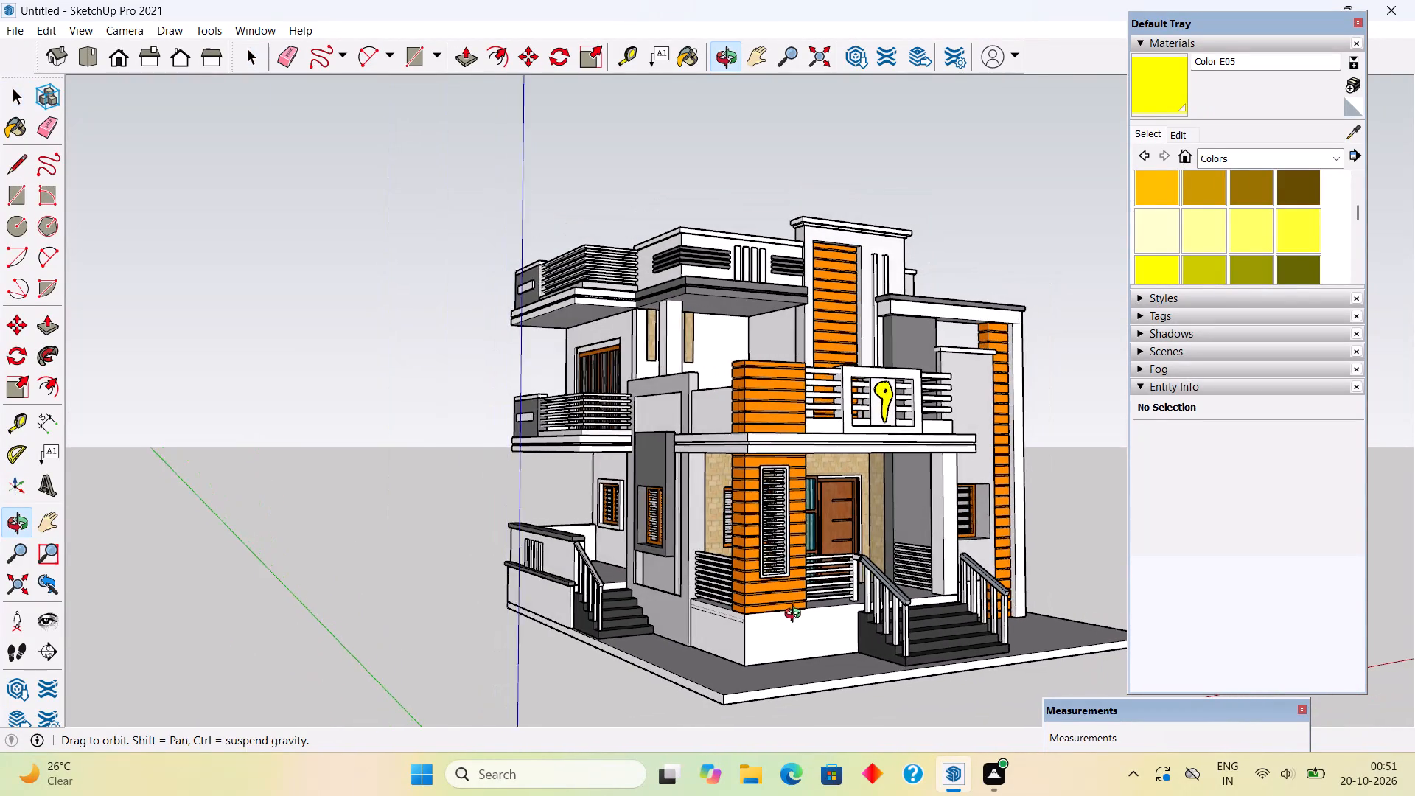
{"action": "middle_click_drag", "start_coordinate": [796, 615], "coordinate": [800, 622]}
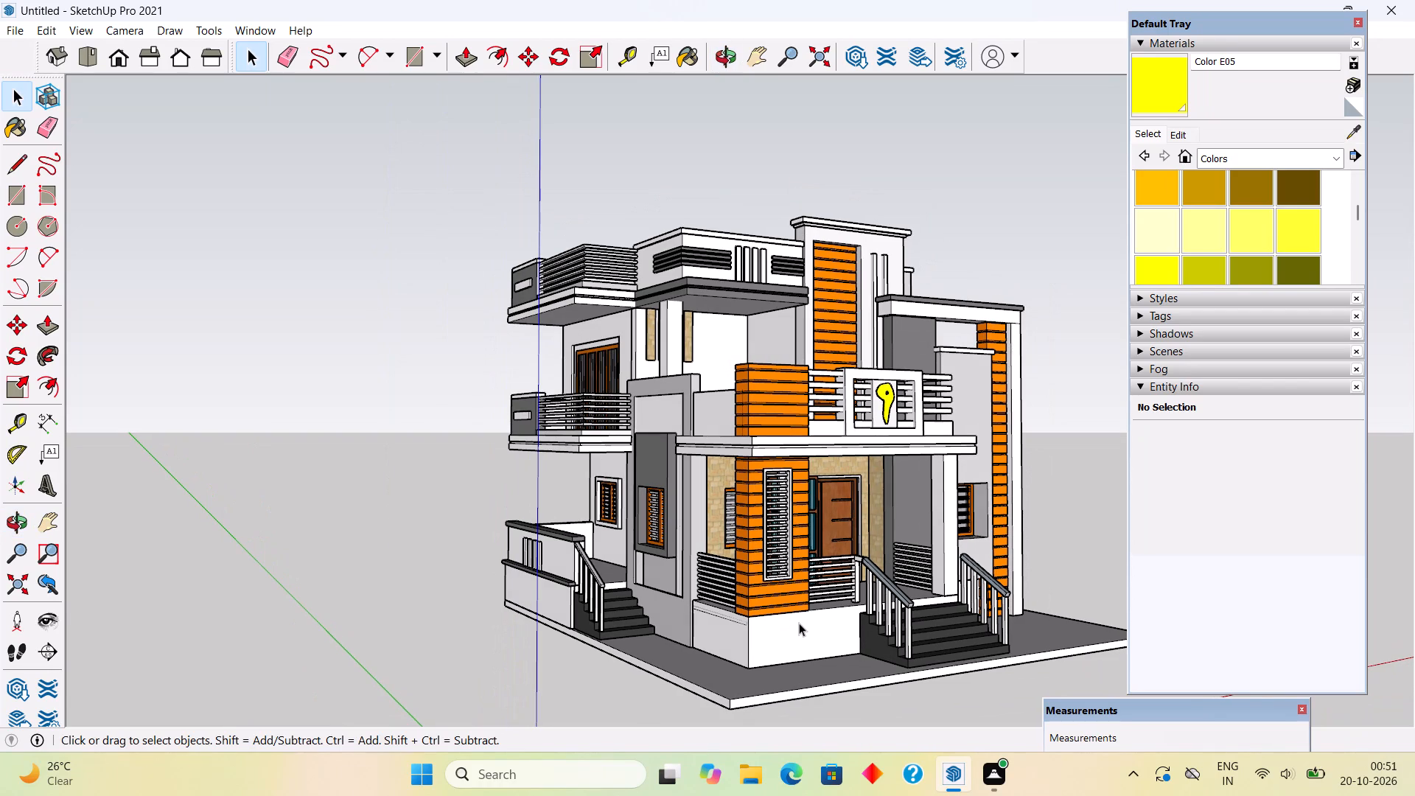
Select the entire house with its base and move it about 21' 10" away from the origin, roughly along the red axis.
{"action": "scroll", "coordinate": [797, 621], "scroll_direction": "down", "scroll_amount": 8}
{"action": "left_click_drag", "start_coordinate": [579, 371], "coordinate": [716, 542]}
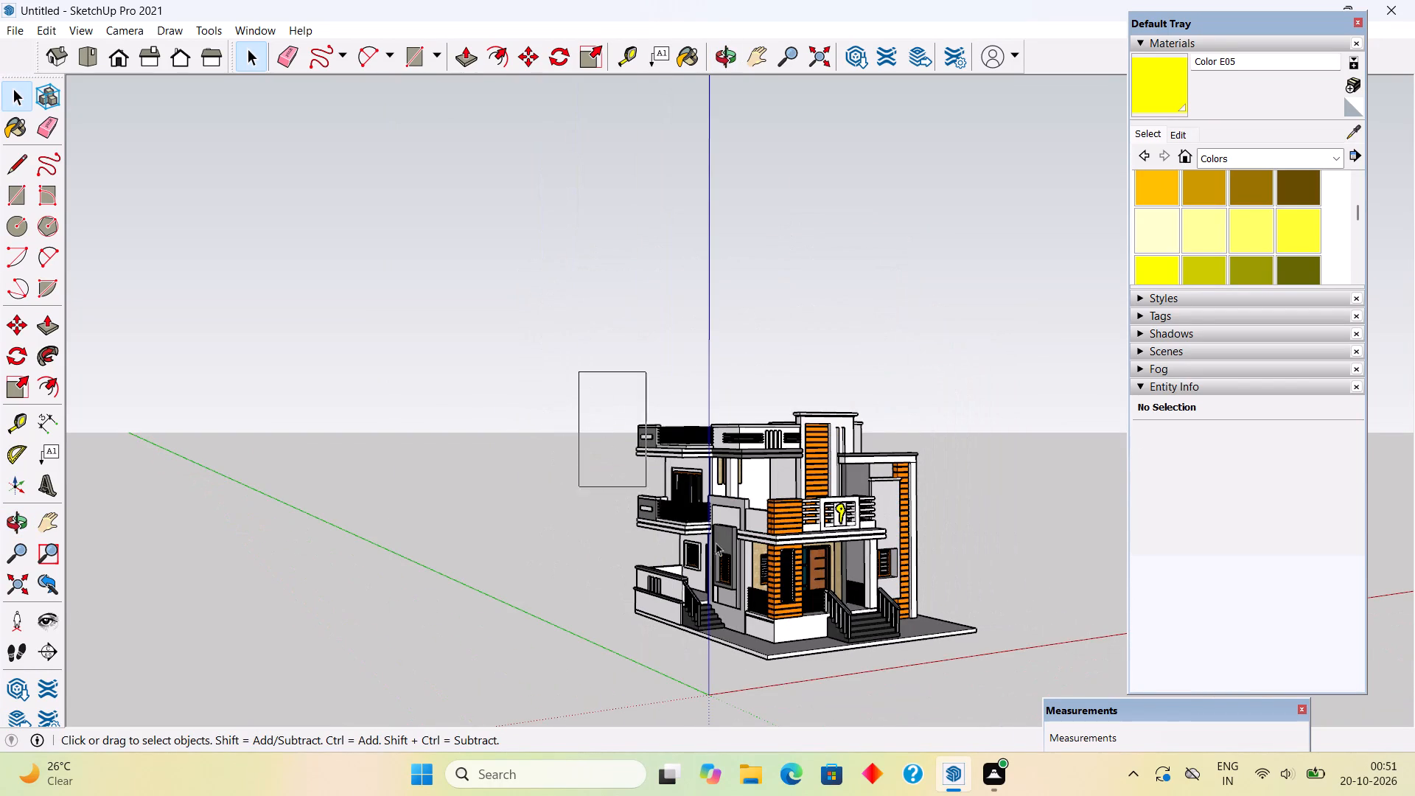
{"action": "left_click_drag", "start_coordinate": [716, 542], "coordinate": [1021, 711]}
{"action": "middle_click_drag", "start_coordinate": [1016, 674], "coordinate": [660, 687]}
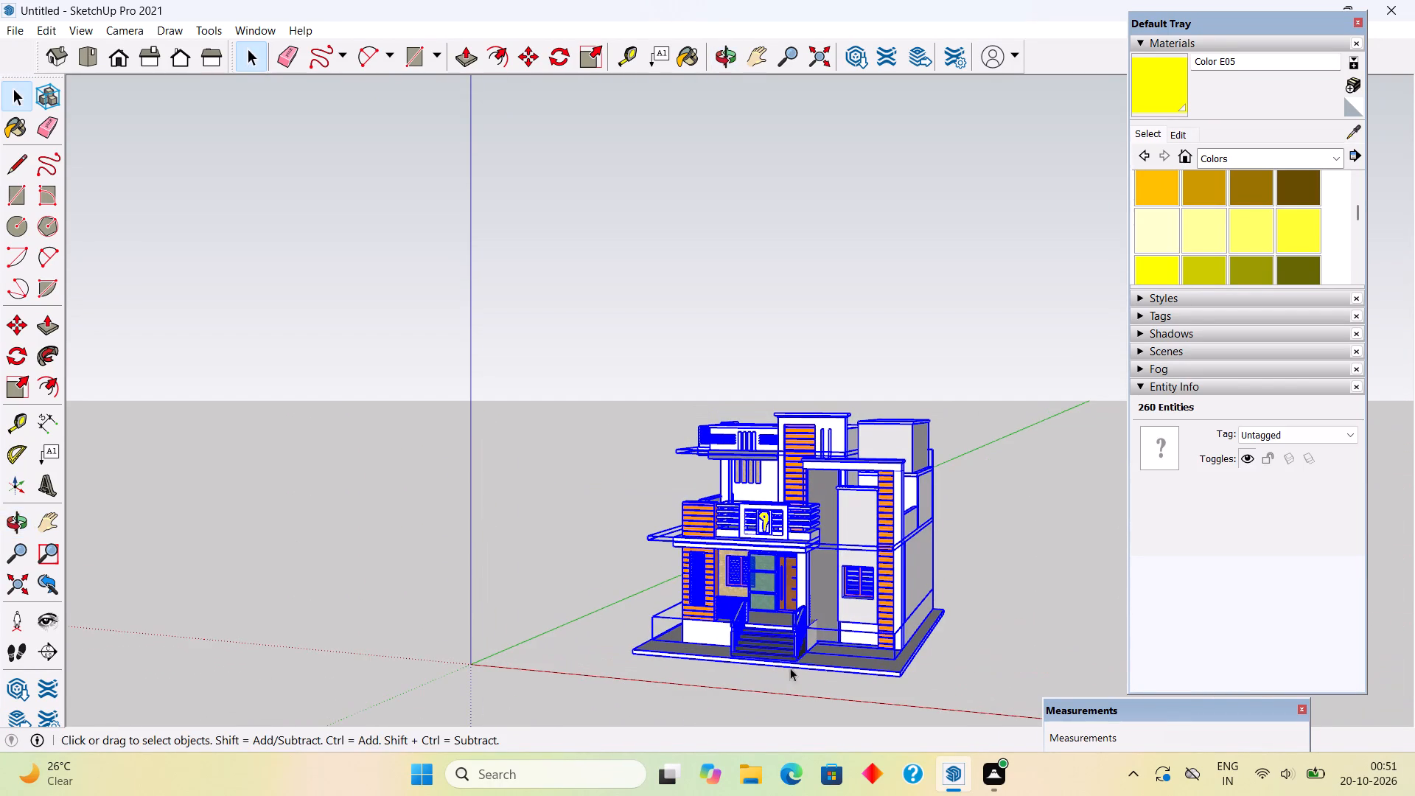
{"action": "key", "text": "m"}
{"action": "left_click", "coordinate": [899, 682]}
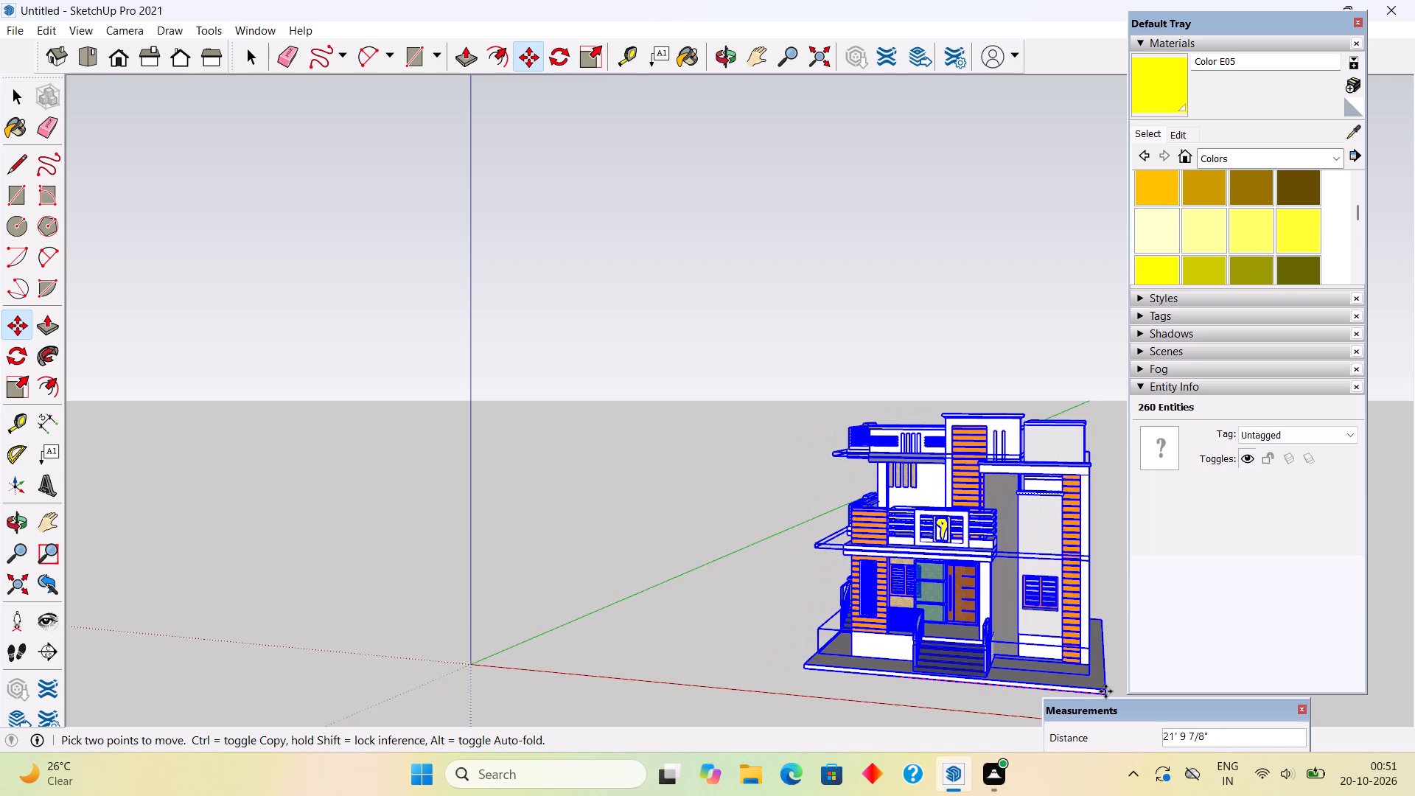
{"action": "left_click", "coordinate": [1105, 691]}
{"action": "key", "text": "space"}
{"action": "left_click", "coordinate": [725, 457]}
Examine the relocated house up close from its front corner, taking in the front and side facades.
{"action": "scroll", "coordinate": [708, 478], "scroll_direction": "down", "scroll_amount": 2}
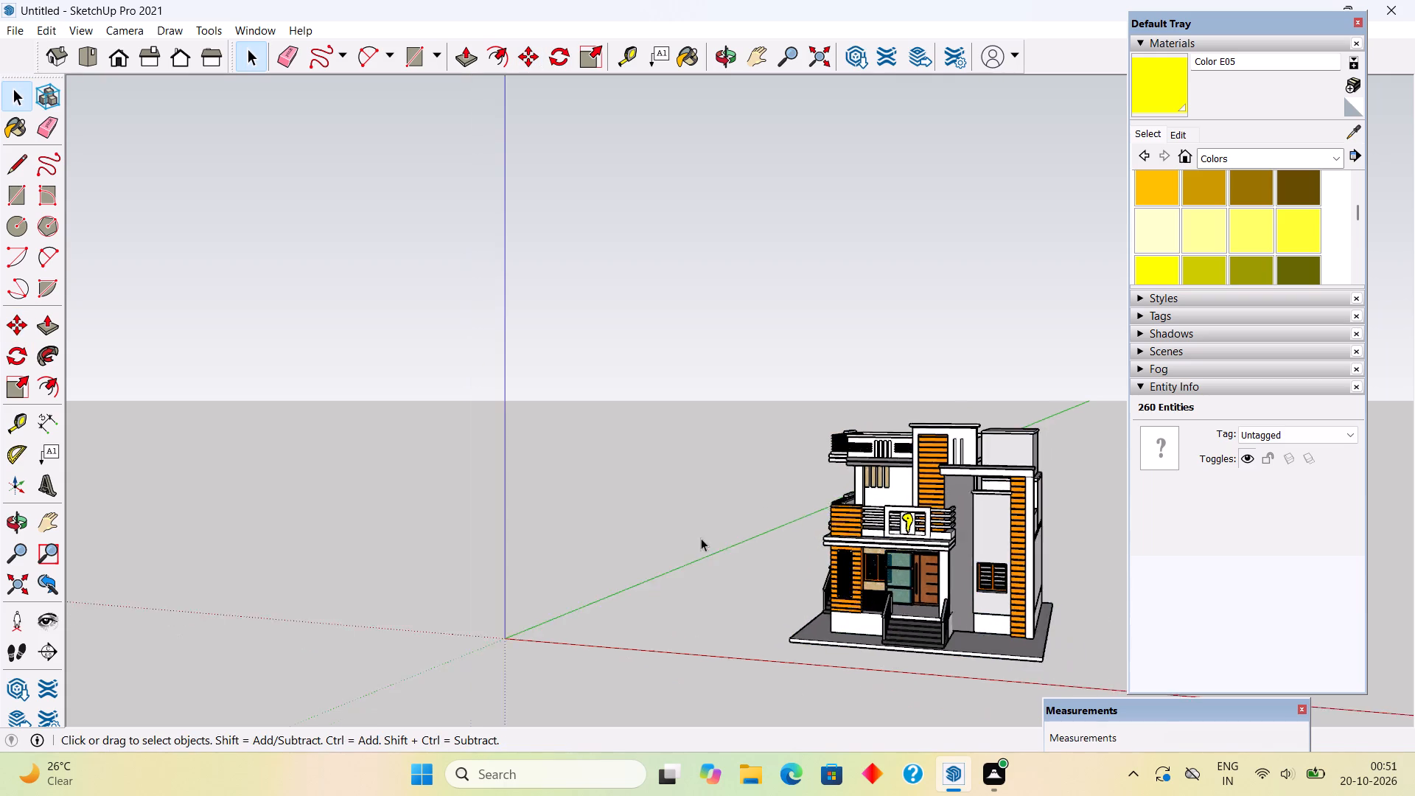
{"action": "middle_click_drag", "start_coordinate": [734, 603], "coordinate": [1045, 657]}
{"action": "scroll", "coordinate": [1004, 553], "scroll_direction": "up", "scroll_amount": 6}
{"action": "scroll", "coordinate": [996, 660], "scroll_direction": "up", "scroll_amount": 4}
{"action": "scroll", "coordinate": [934, 699], "scroll_direction": "up", "scroll_amount": 3}
{"action": "middle_click_drag", "start_coordinate": [933, 699], "coordinate": [967, 699]}
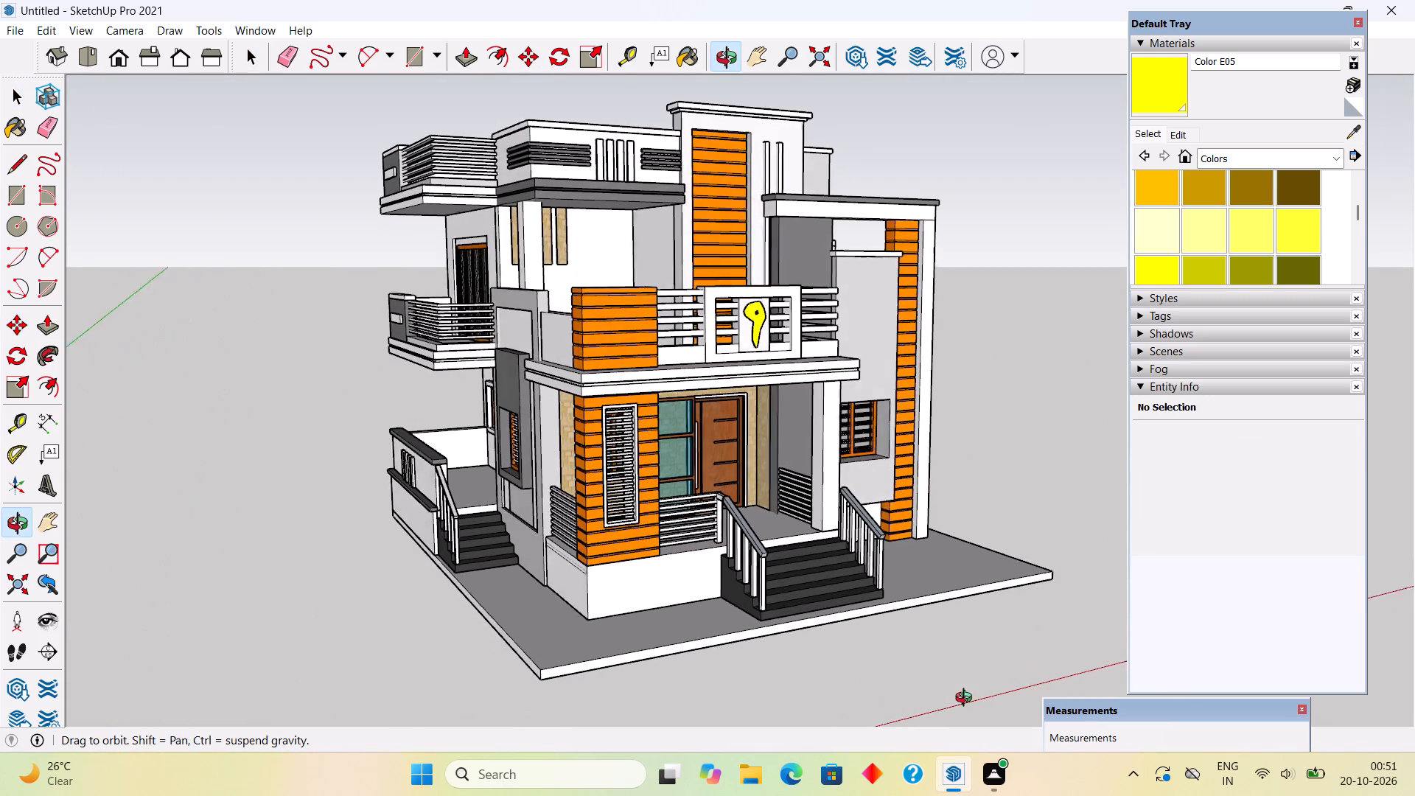
{"action": "middle_click_drag", "start_coordinate": [967, 699], "coordinate": [989, 689]}
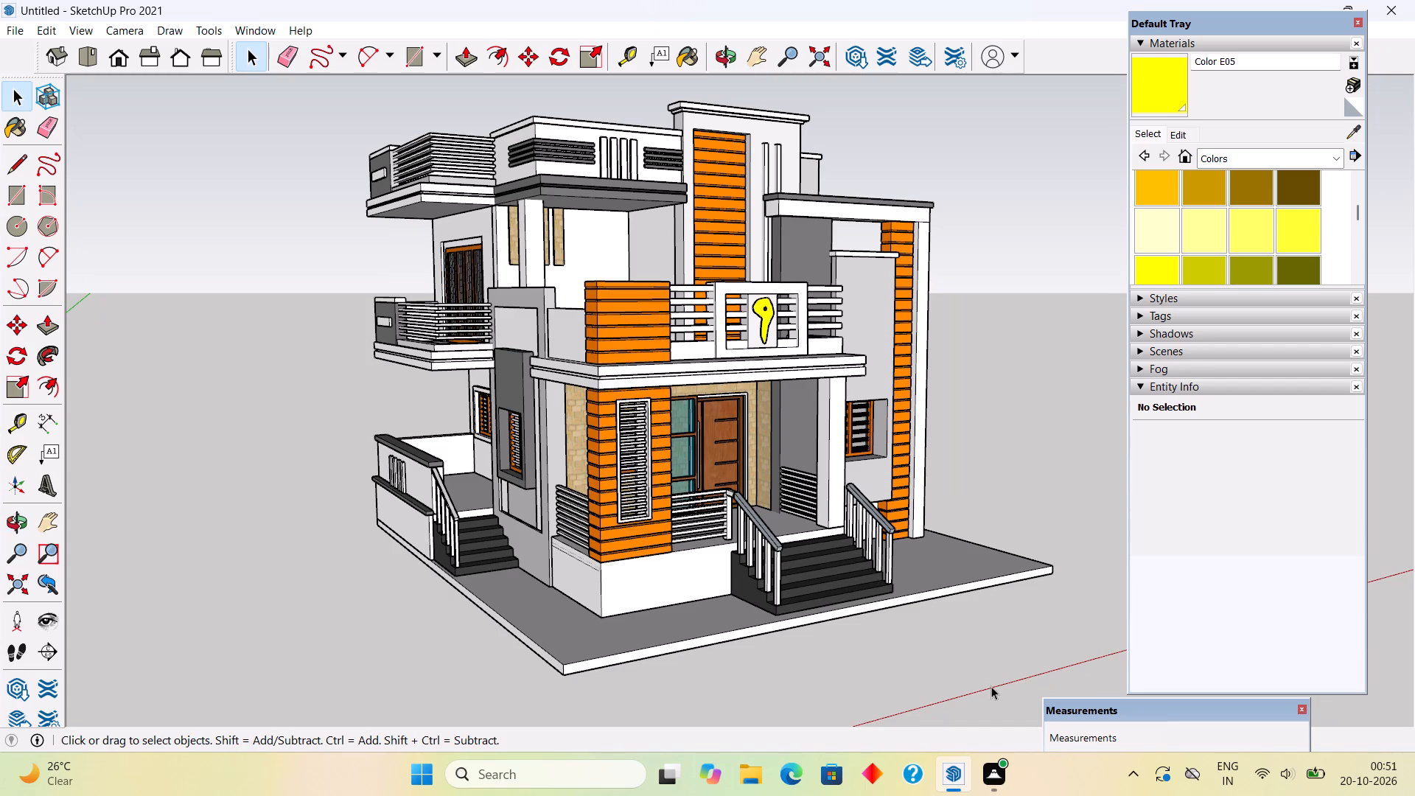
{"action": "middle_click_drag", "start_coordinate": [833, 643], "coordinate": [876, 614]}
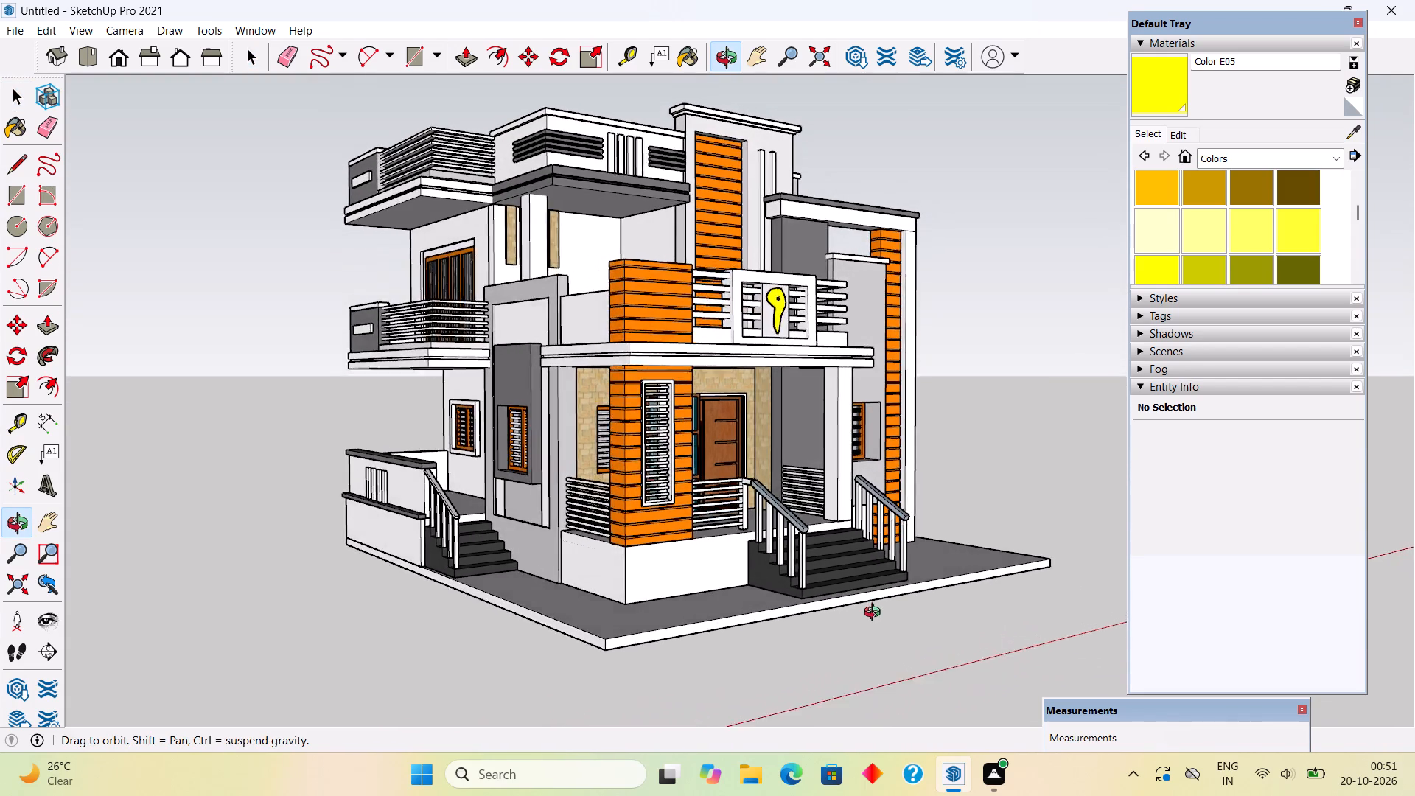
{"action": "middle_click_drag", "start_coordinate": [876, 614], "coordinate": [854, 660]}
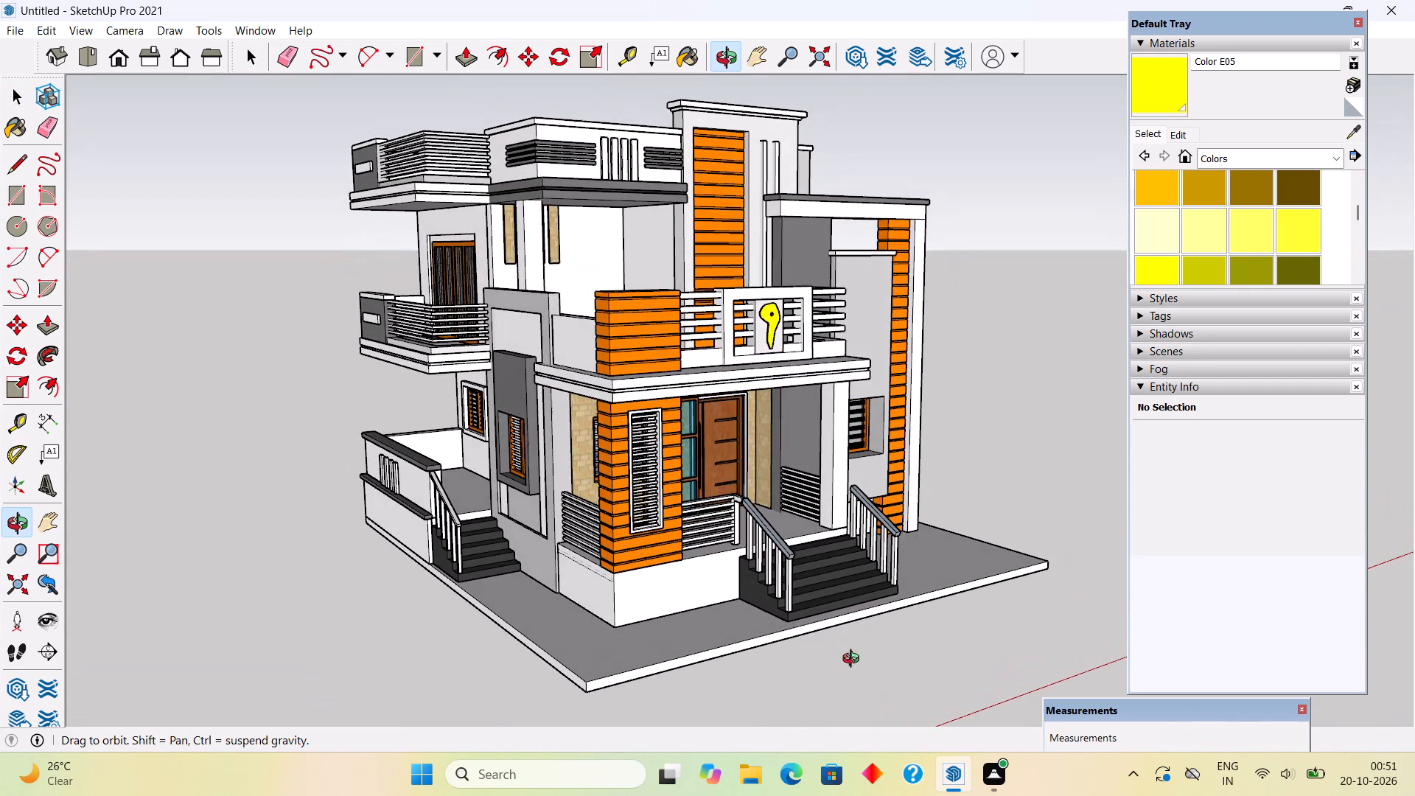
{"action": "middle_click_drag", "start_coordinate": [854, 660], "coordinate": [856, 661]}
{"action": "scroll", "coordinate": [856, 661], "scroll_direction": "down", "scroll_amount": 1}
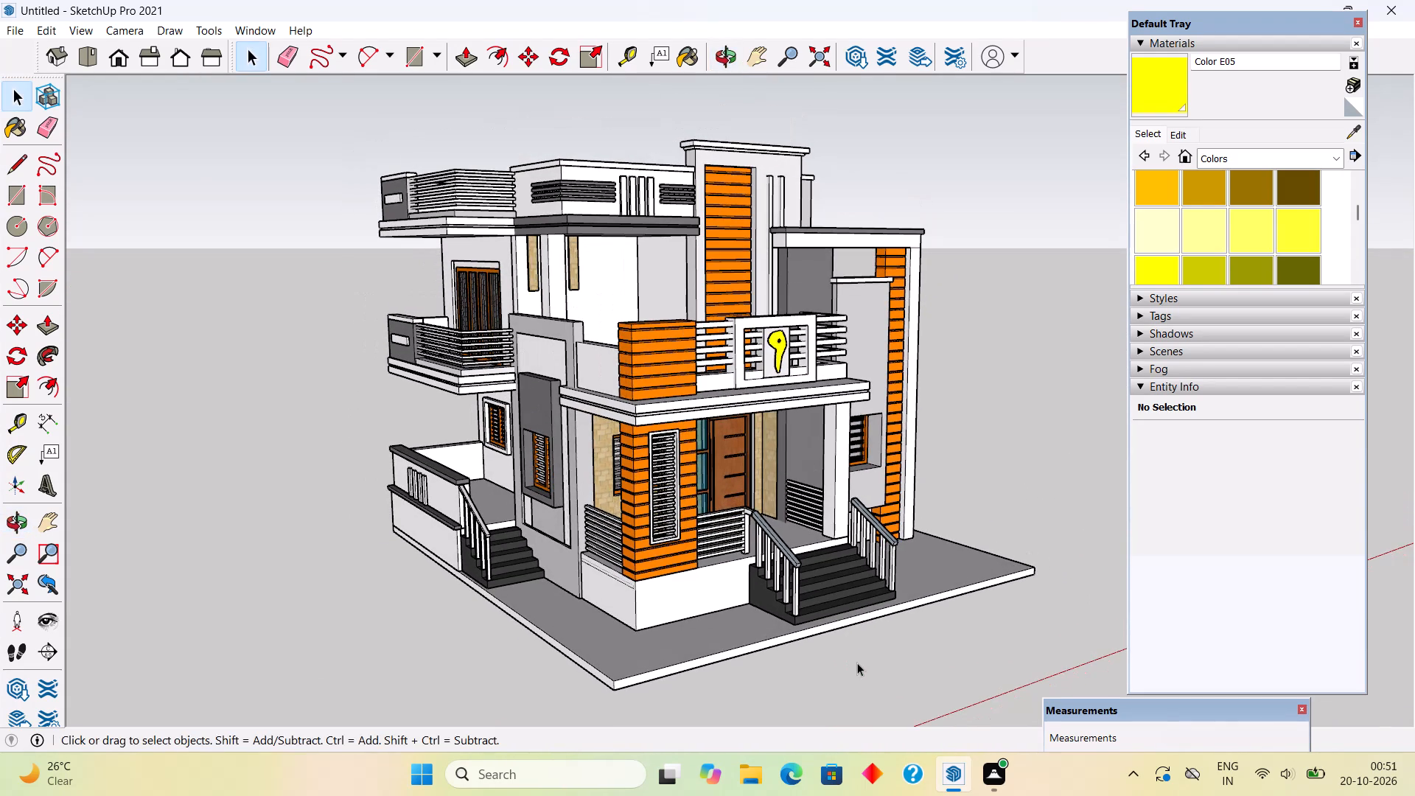
Save the house model in the Downloads folder as a SketchUp model named "elevation 20".
{"action": "left_click", "coordinate": [55, 29]}
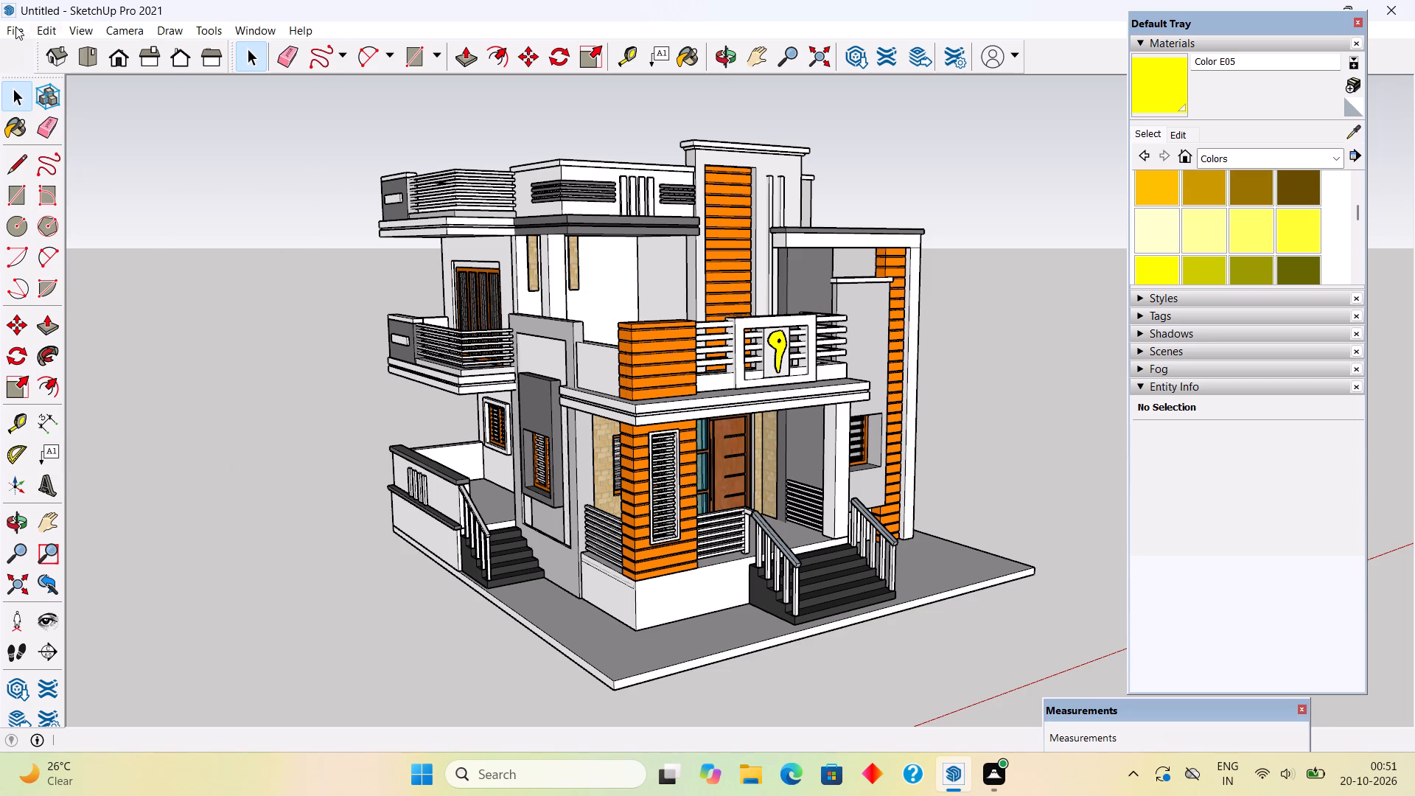
{"action": "left_click", "coordinate": [15, 27]}
{"action": "left_click", "coordinate": [15, 27]}
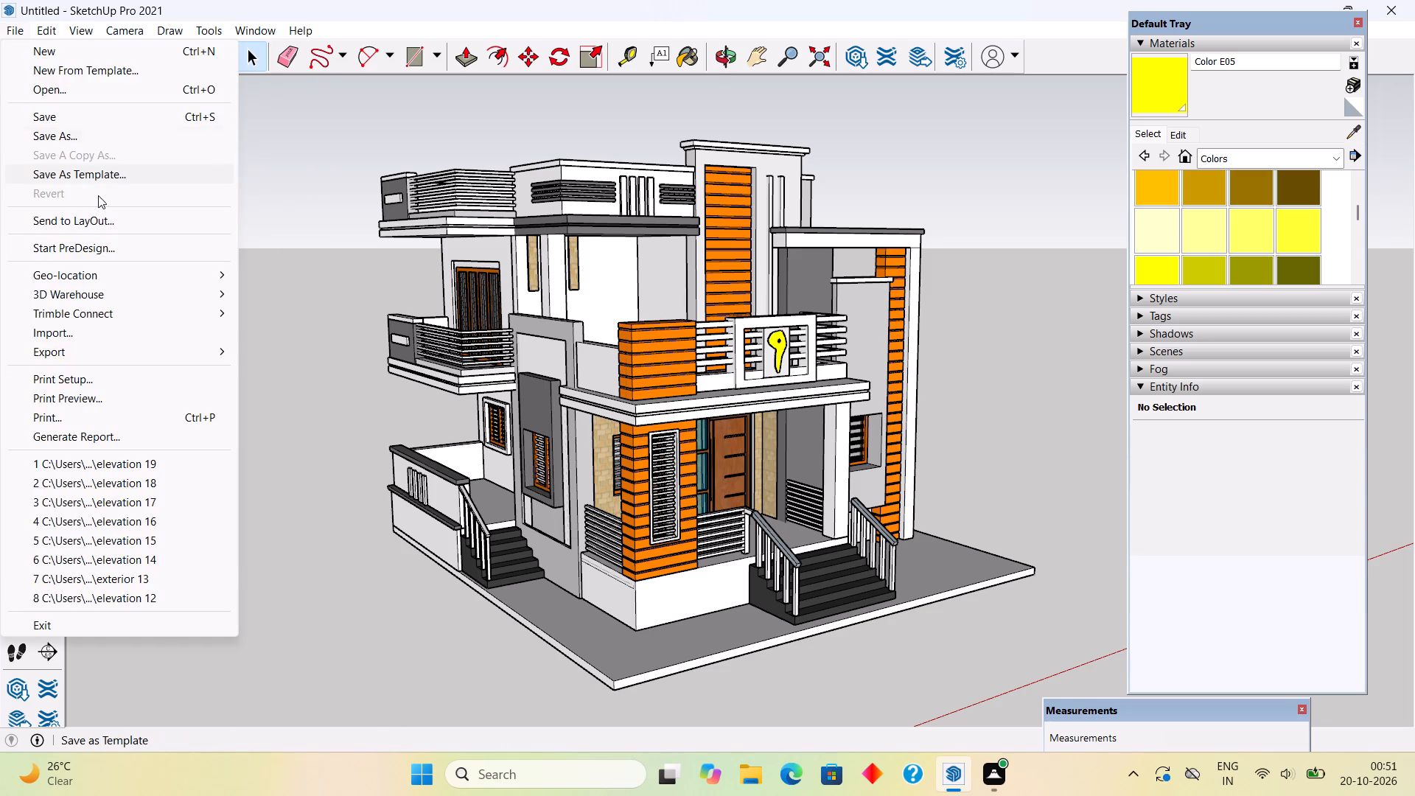
{"action": "left_click", "coordinate": [103, 136]}
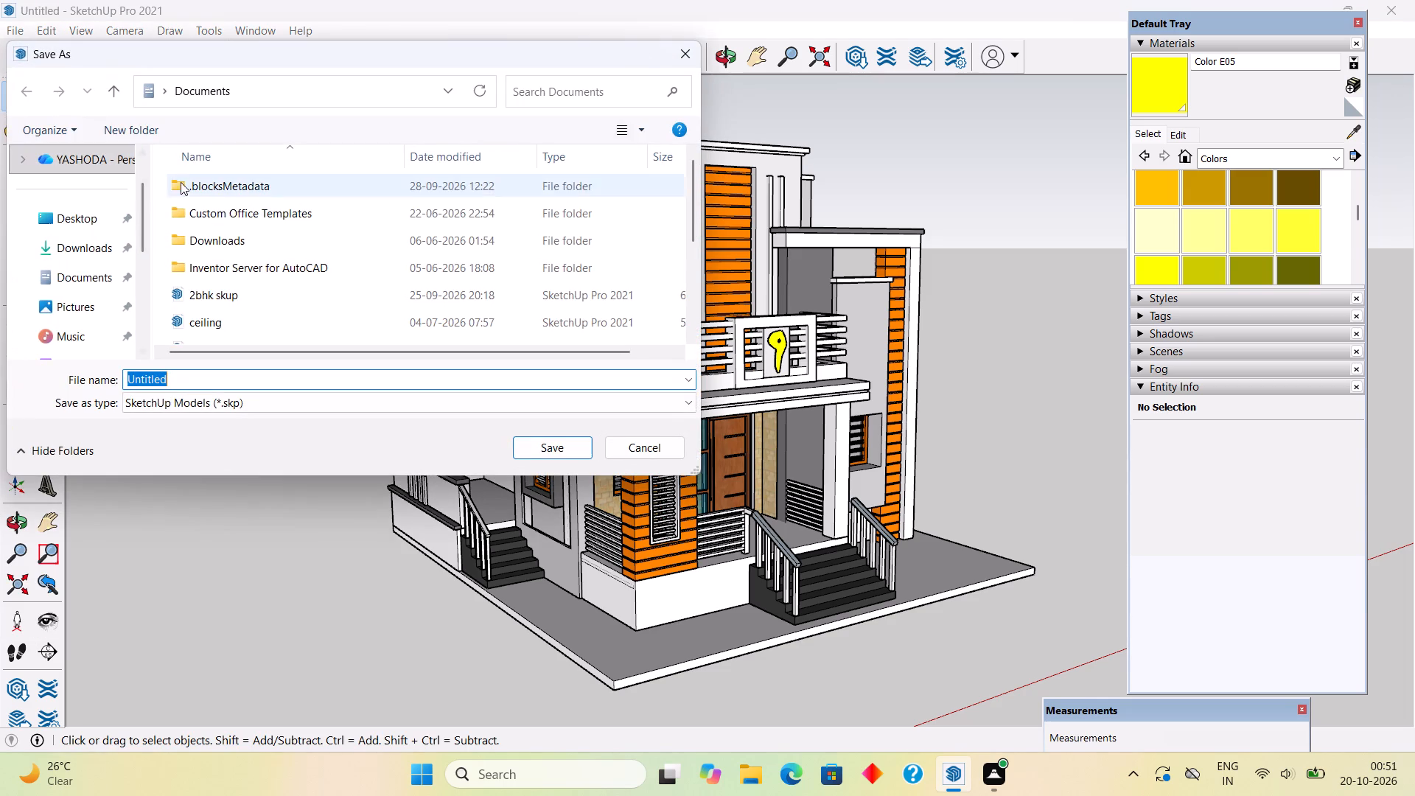
{"action": "left_click", "coordinate": [253, 380]}
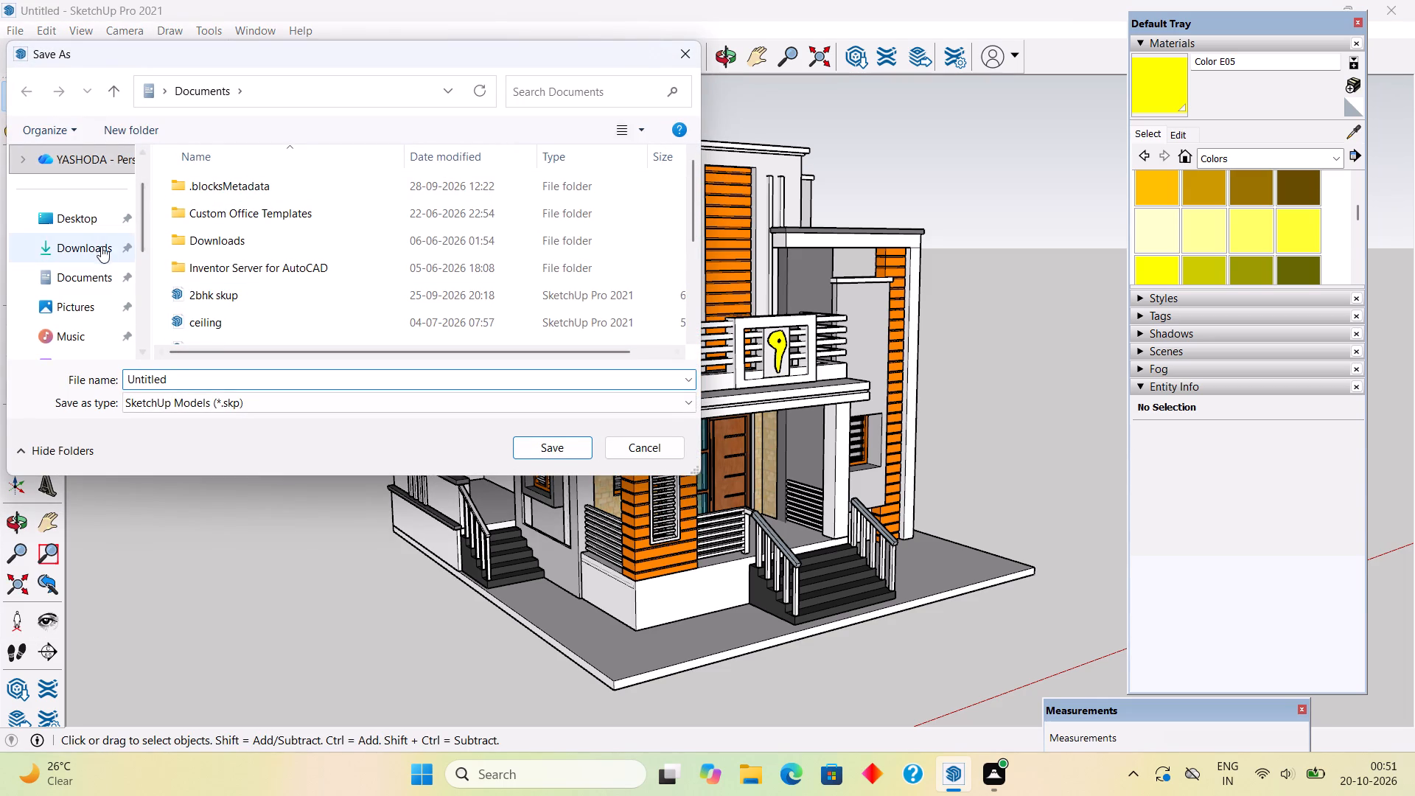
{"action": "left_click", "coordinate": [100, 244]}
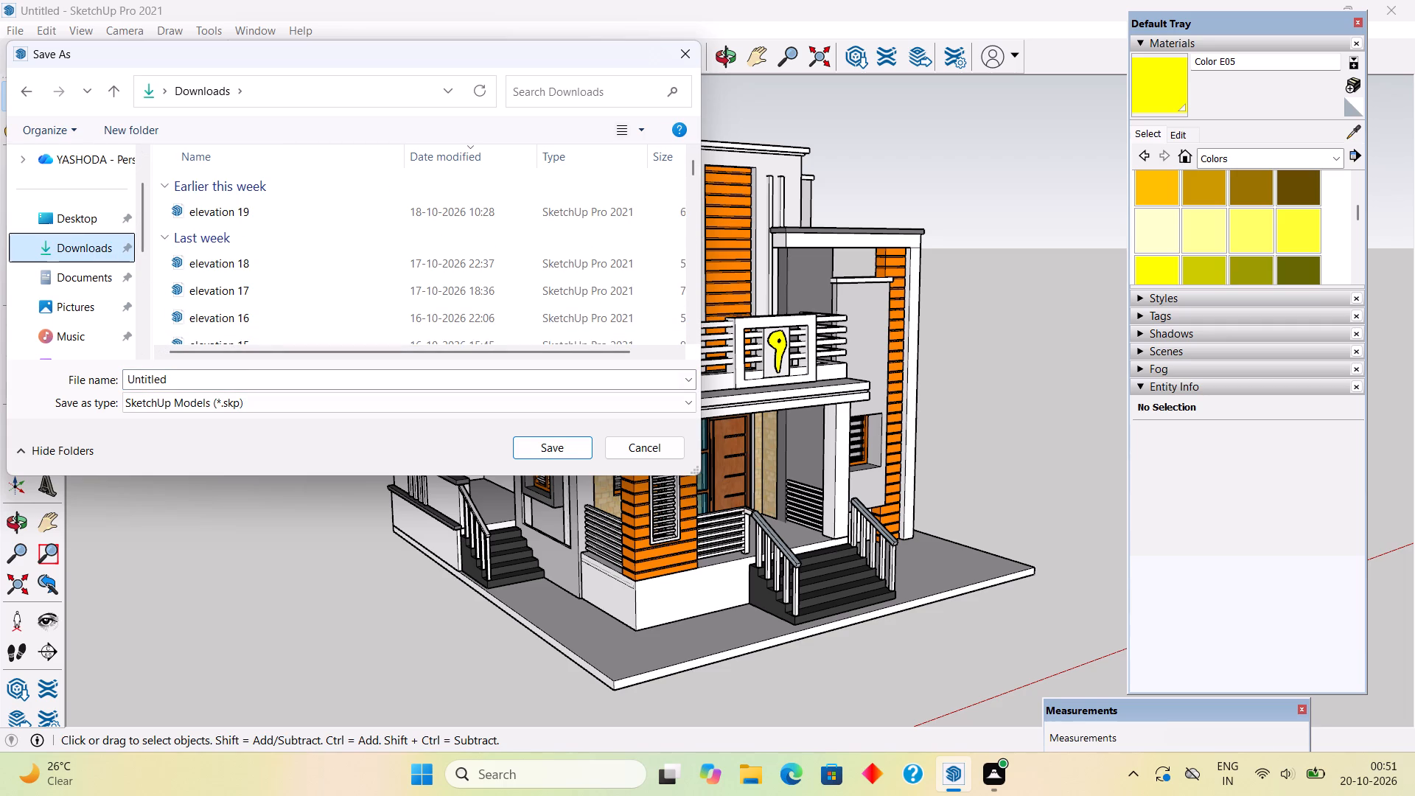
{"action": "left_click", "coordinate": [247, 375]}
{"action": "key", "text": "BackSpace"}
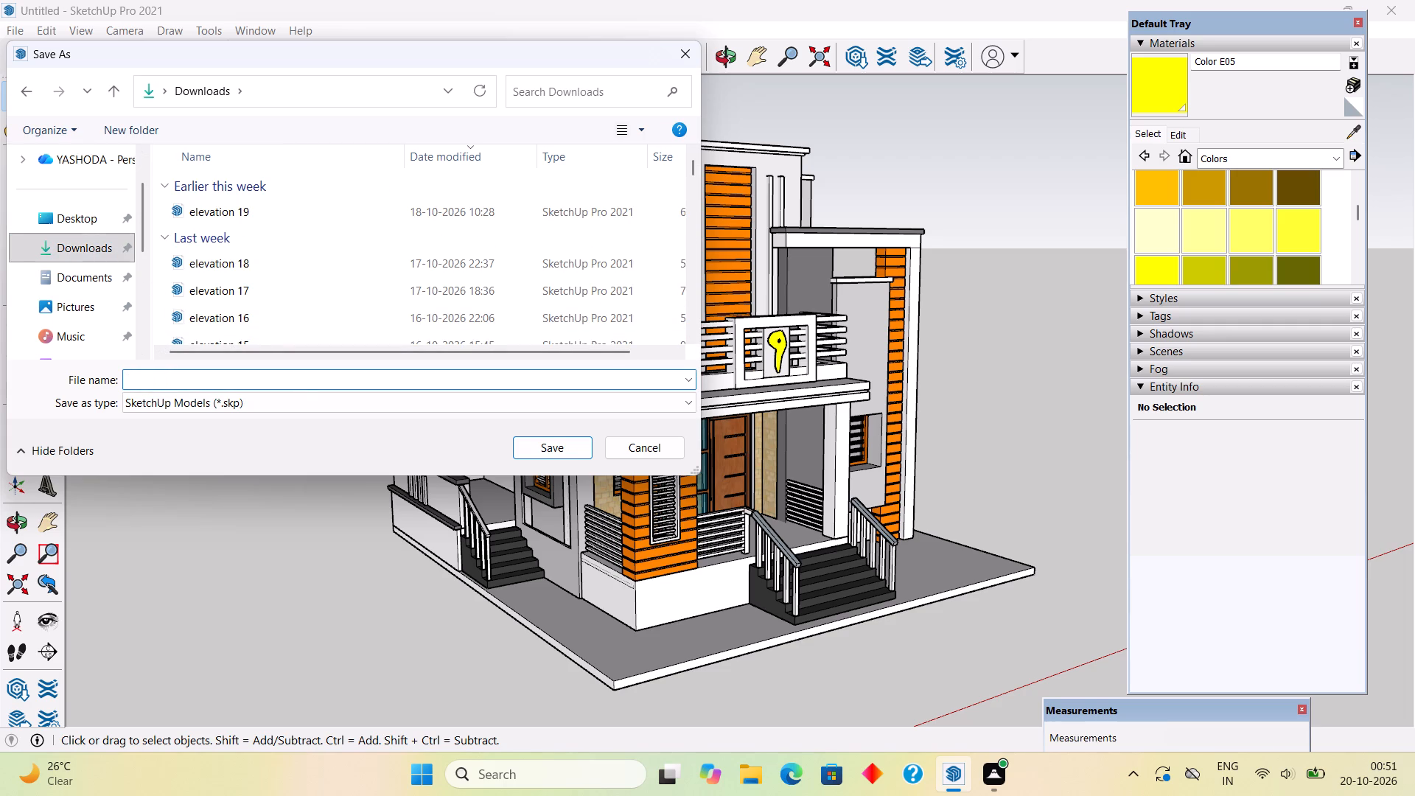
{"action": "type", "text": "el"}
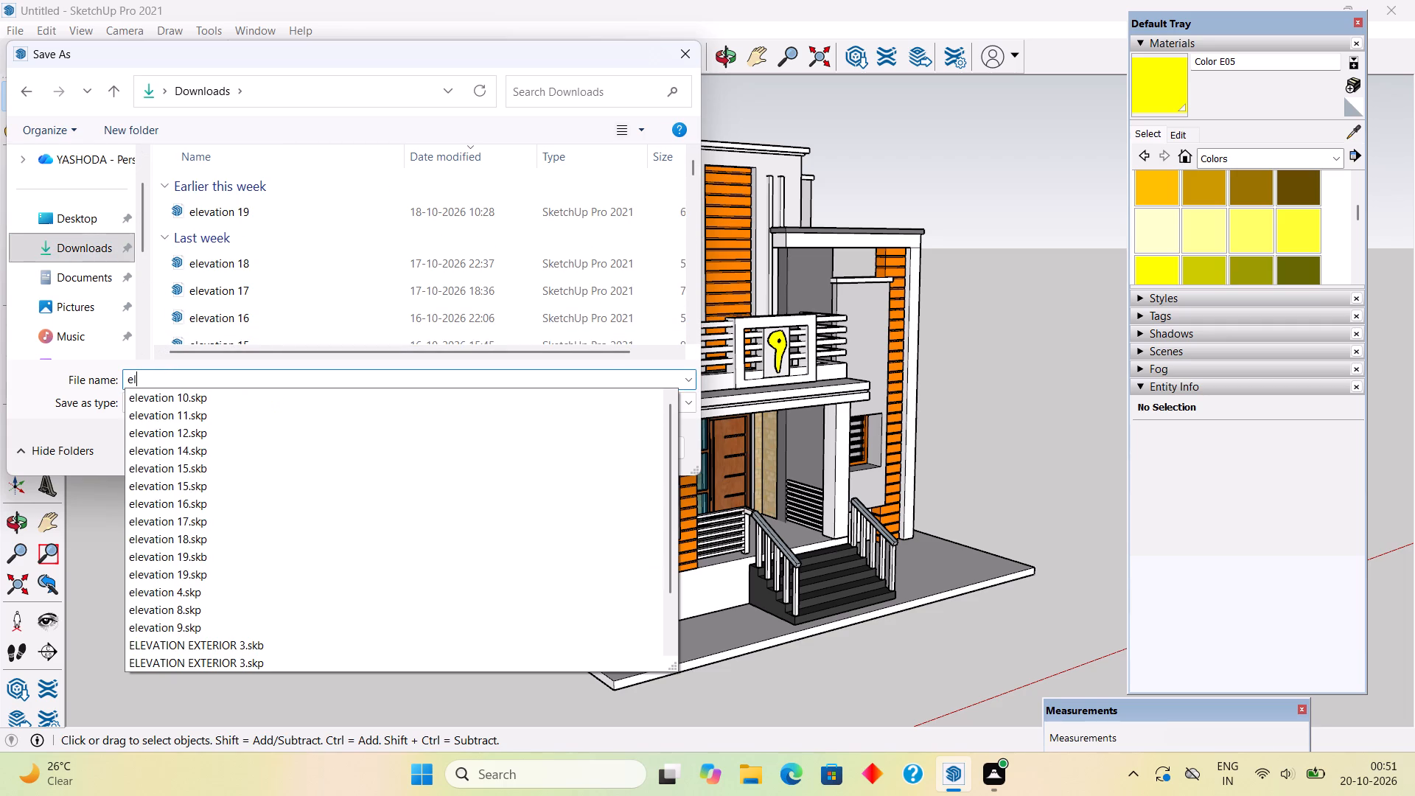
{"action": "type", "text": "evation"}
{"action": "key", "text": "space"}
{"action": "type", "text": "20"}
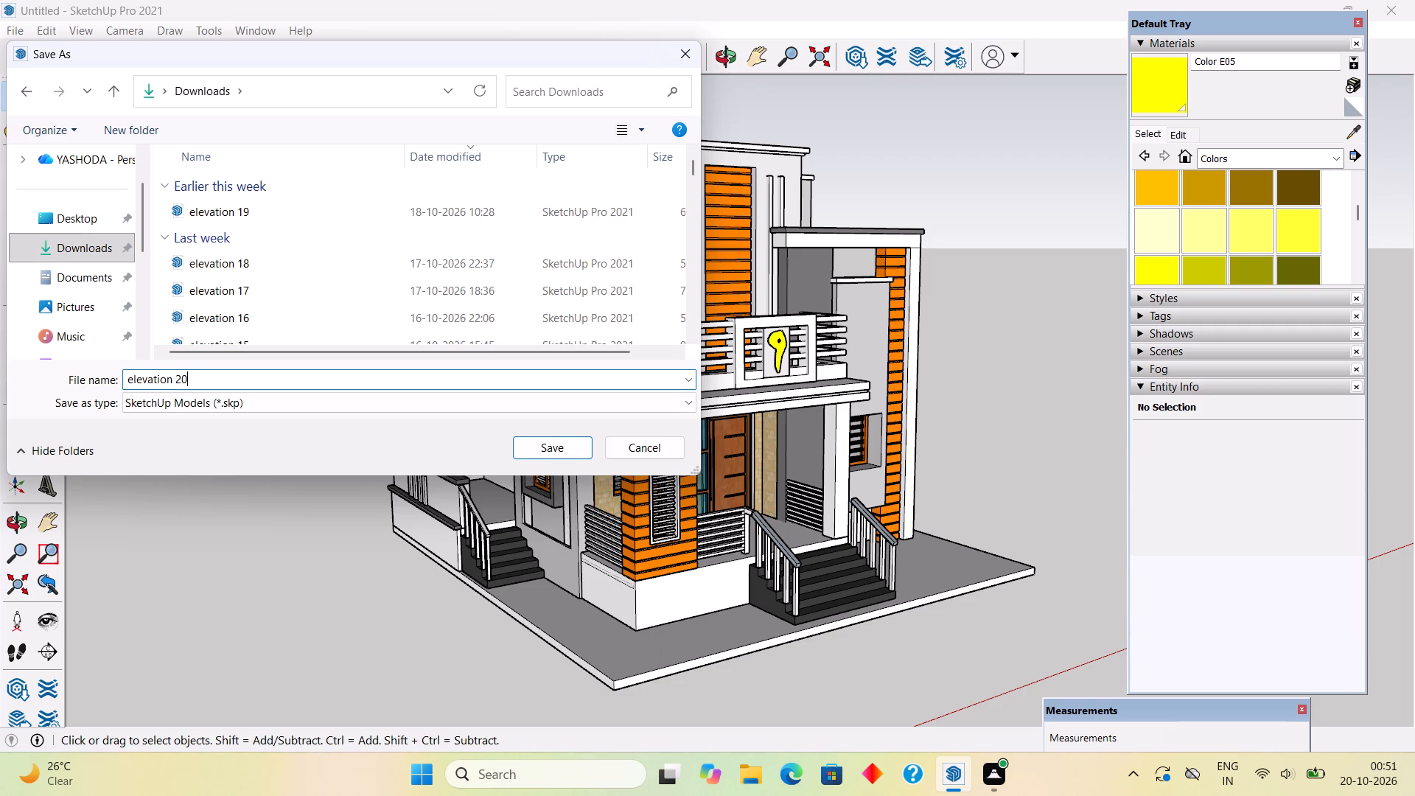
{"action": "left_click", "coordinate": [532, 457]}
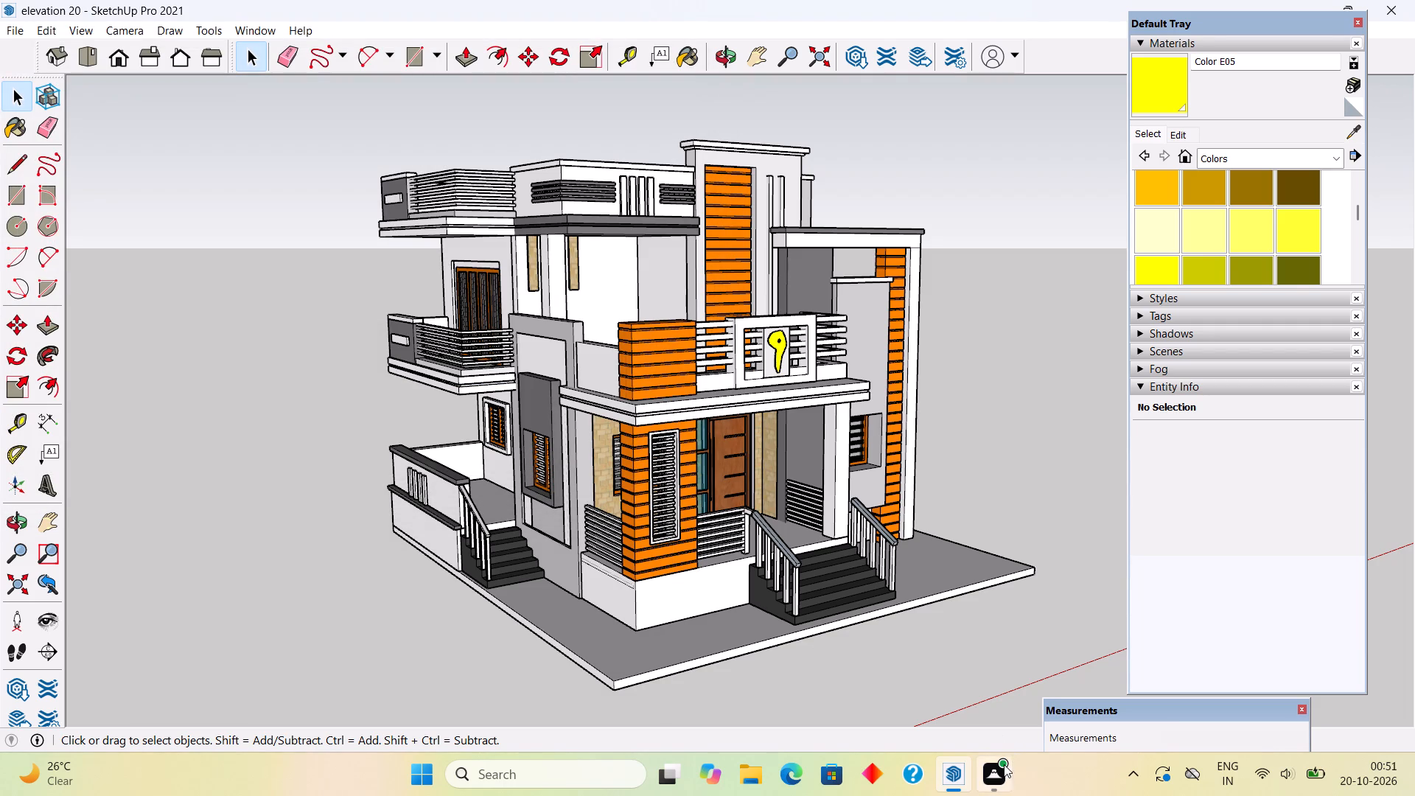